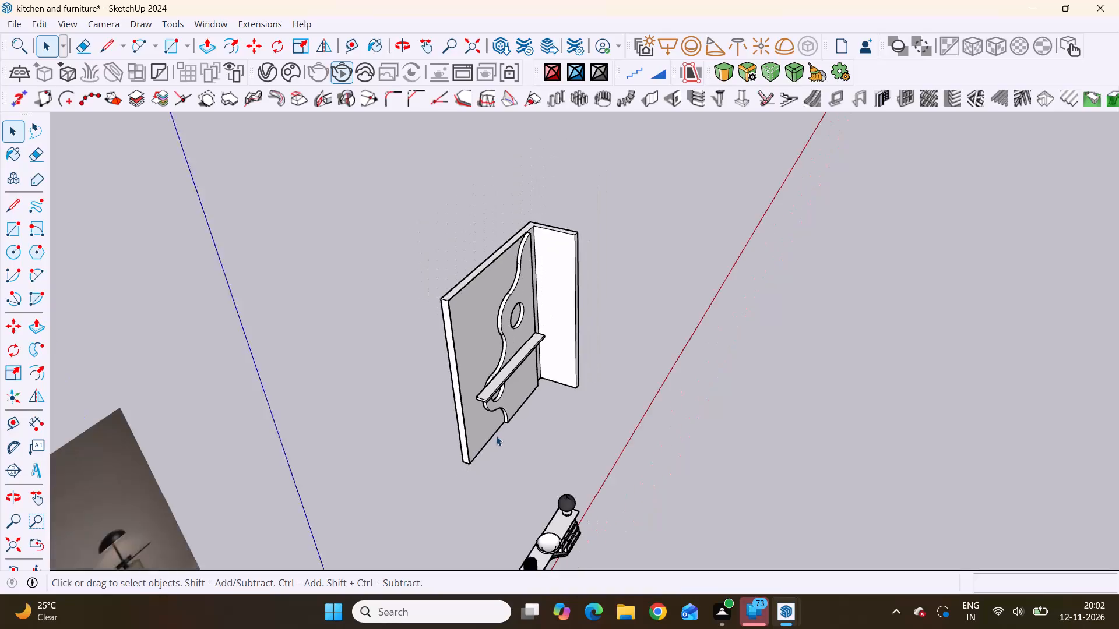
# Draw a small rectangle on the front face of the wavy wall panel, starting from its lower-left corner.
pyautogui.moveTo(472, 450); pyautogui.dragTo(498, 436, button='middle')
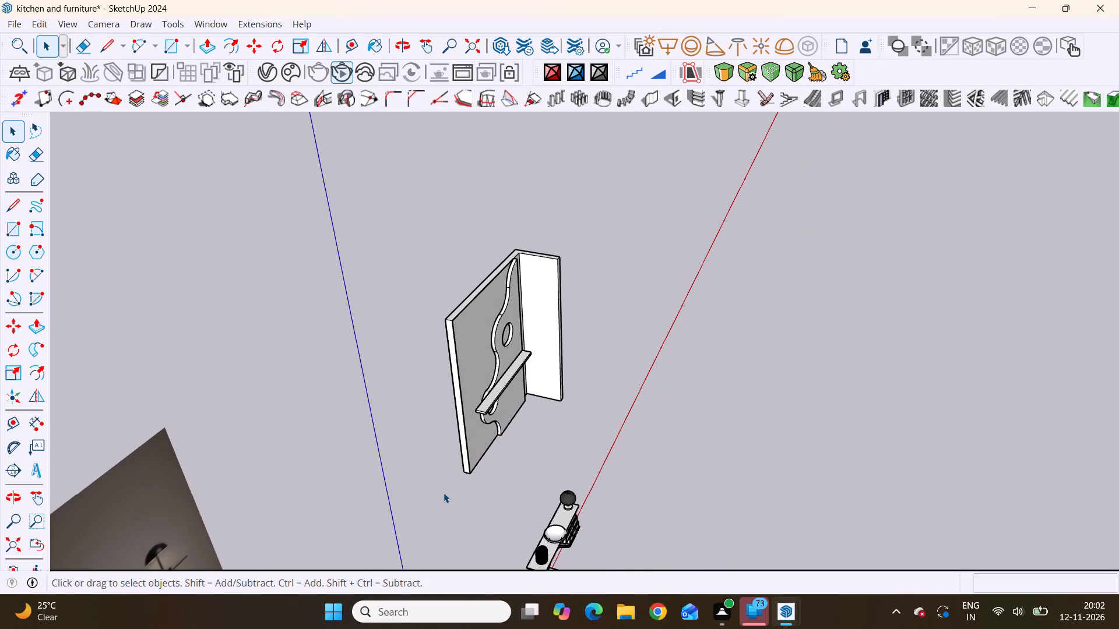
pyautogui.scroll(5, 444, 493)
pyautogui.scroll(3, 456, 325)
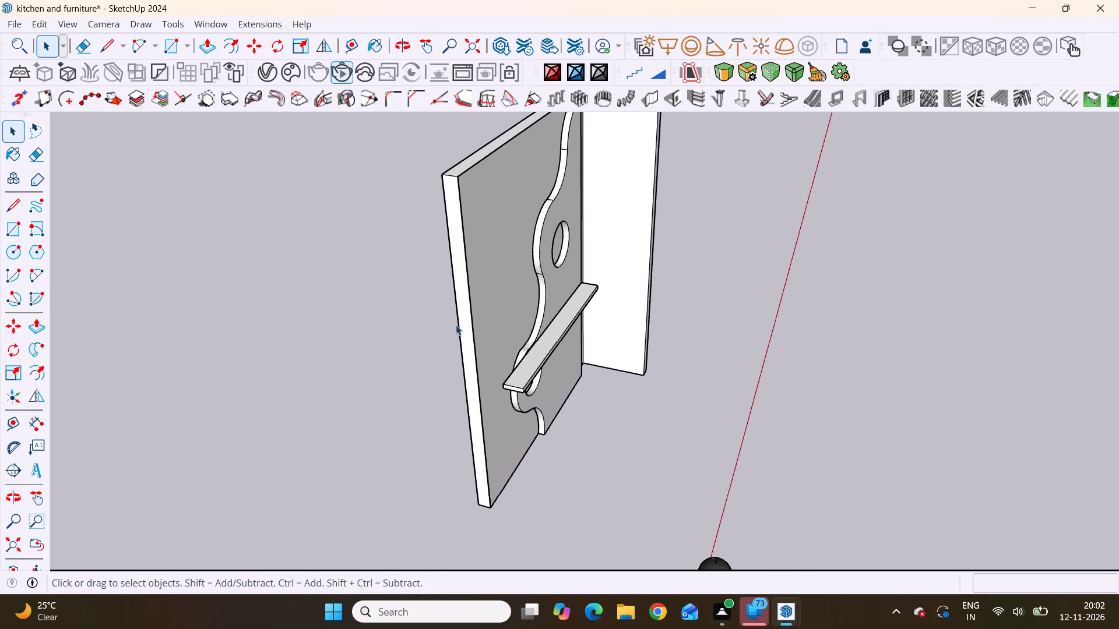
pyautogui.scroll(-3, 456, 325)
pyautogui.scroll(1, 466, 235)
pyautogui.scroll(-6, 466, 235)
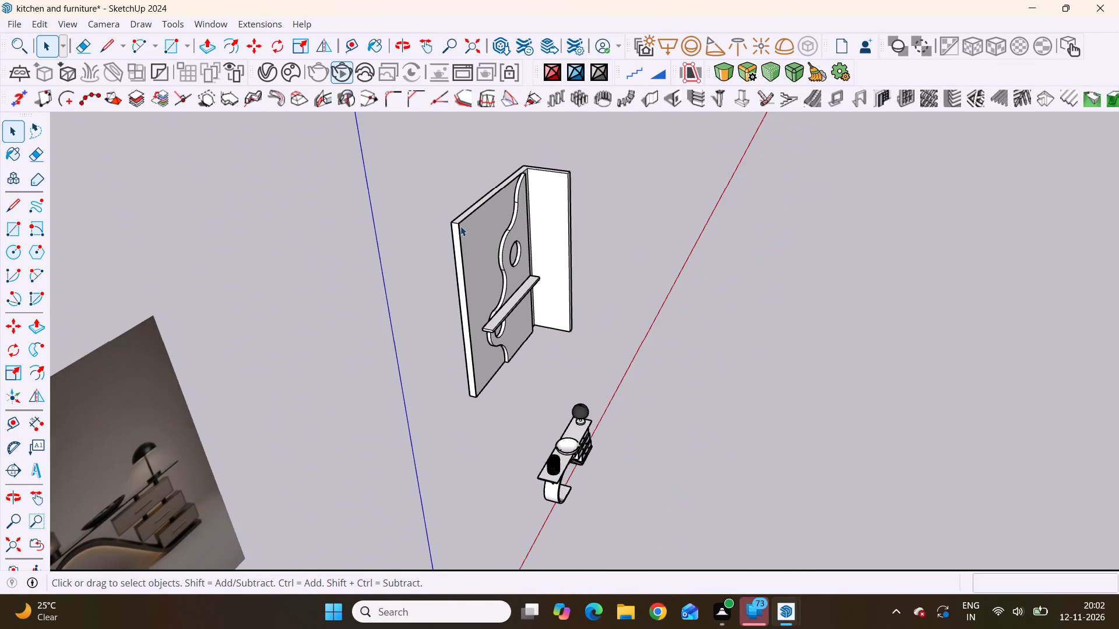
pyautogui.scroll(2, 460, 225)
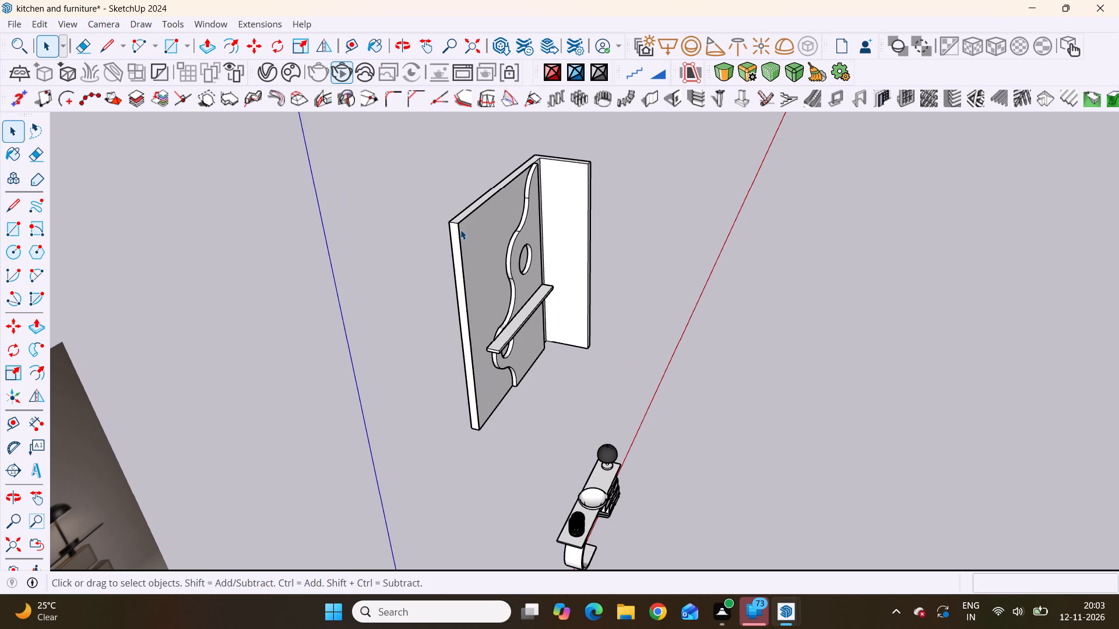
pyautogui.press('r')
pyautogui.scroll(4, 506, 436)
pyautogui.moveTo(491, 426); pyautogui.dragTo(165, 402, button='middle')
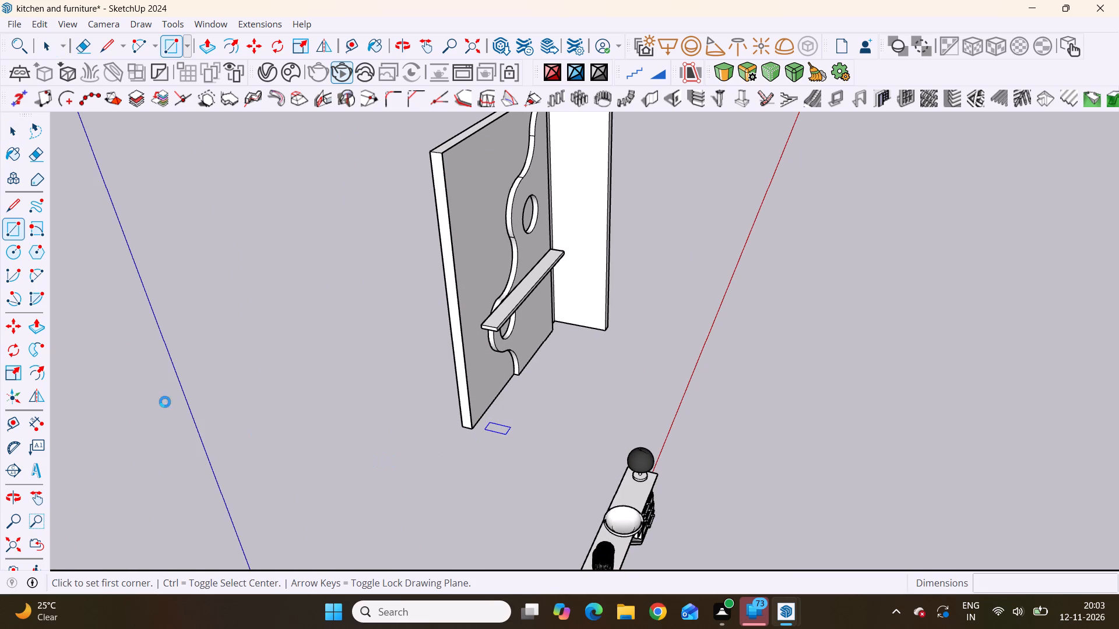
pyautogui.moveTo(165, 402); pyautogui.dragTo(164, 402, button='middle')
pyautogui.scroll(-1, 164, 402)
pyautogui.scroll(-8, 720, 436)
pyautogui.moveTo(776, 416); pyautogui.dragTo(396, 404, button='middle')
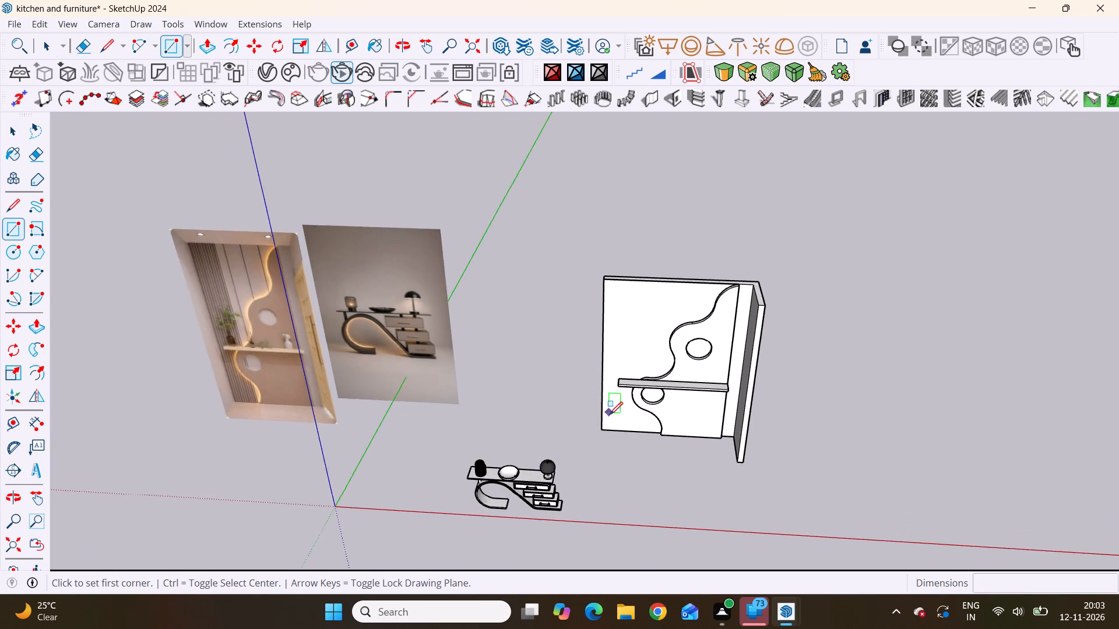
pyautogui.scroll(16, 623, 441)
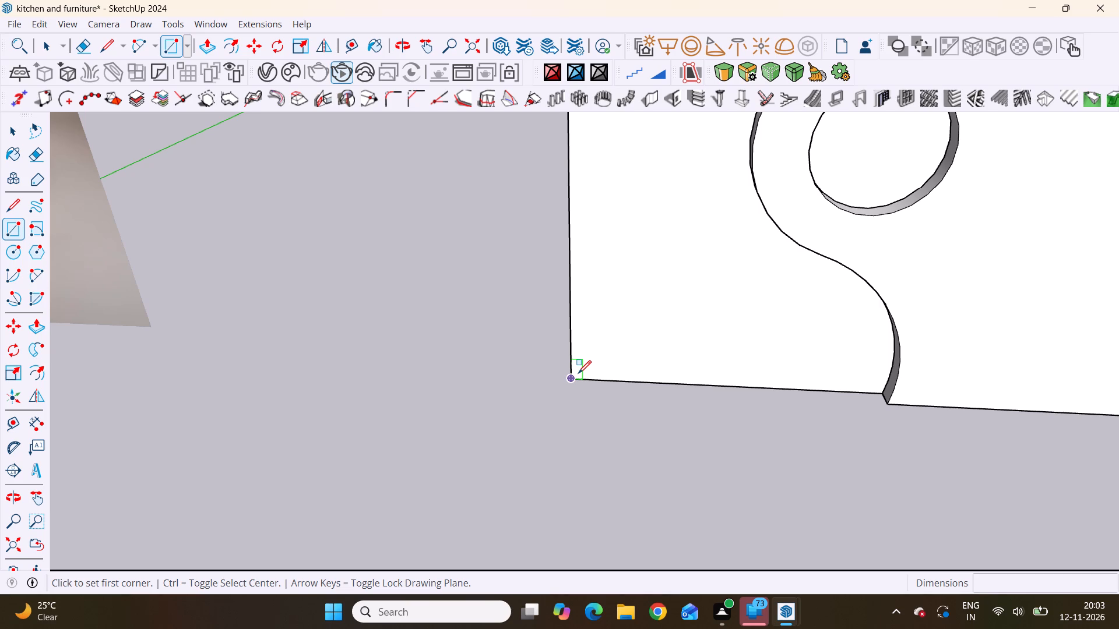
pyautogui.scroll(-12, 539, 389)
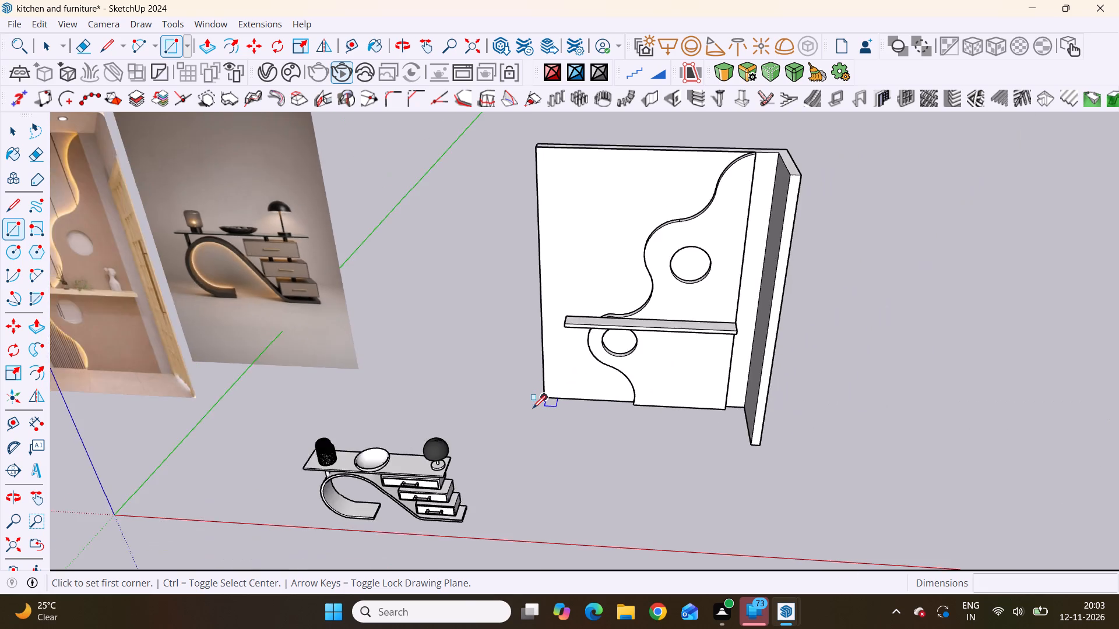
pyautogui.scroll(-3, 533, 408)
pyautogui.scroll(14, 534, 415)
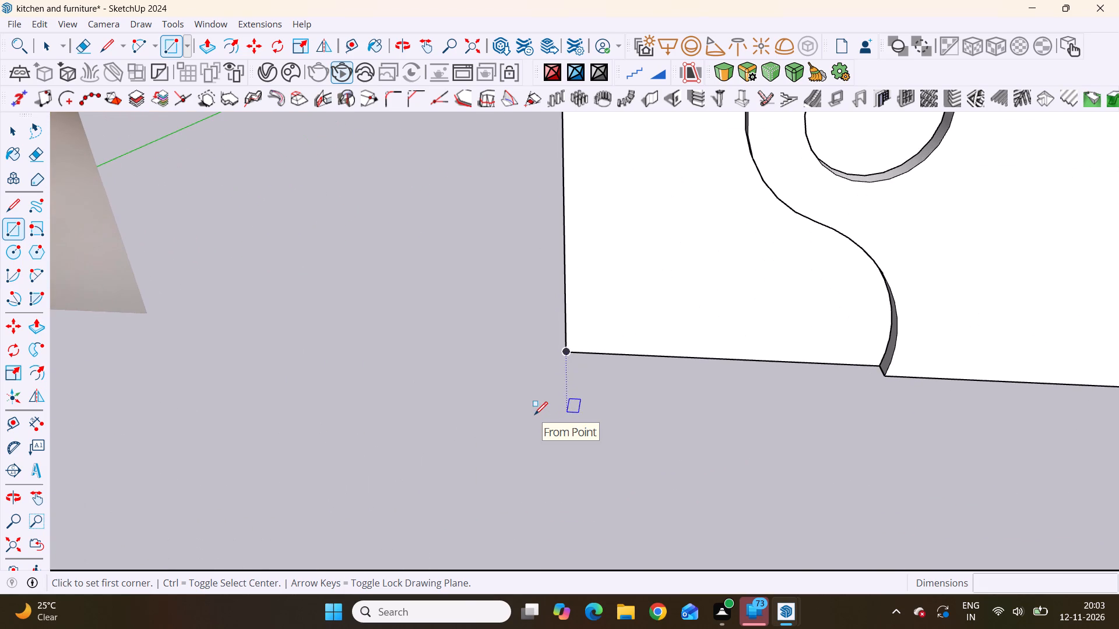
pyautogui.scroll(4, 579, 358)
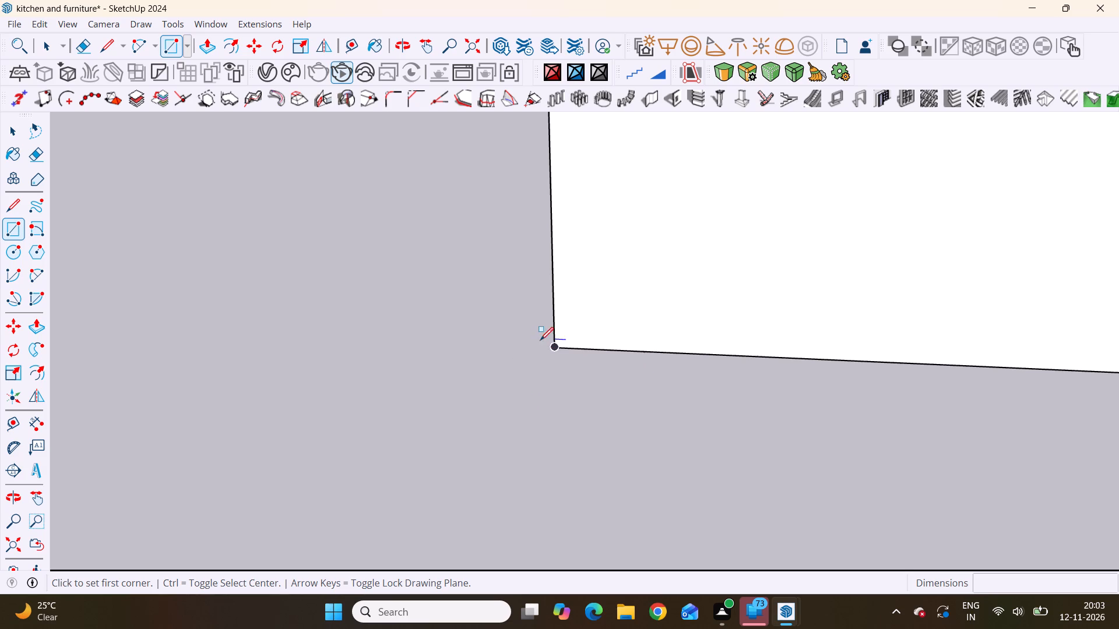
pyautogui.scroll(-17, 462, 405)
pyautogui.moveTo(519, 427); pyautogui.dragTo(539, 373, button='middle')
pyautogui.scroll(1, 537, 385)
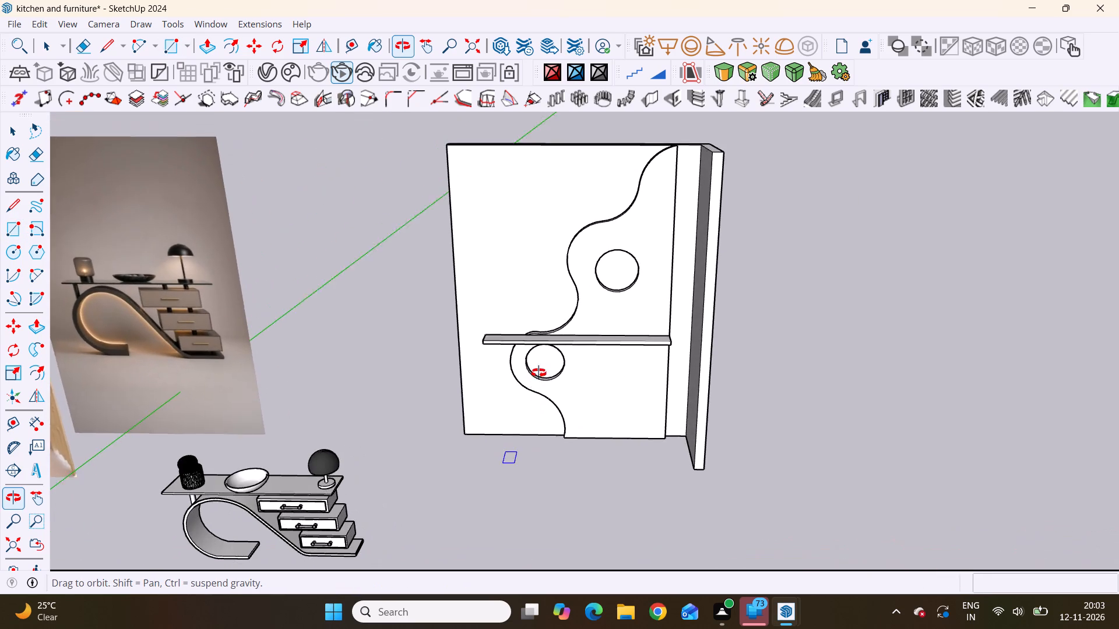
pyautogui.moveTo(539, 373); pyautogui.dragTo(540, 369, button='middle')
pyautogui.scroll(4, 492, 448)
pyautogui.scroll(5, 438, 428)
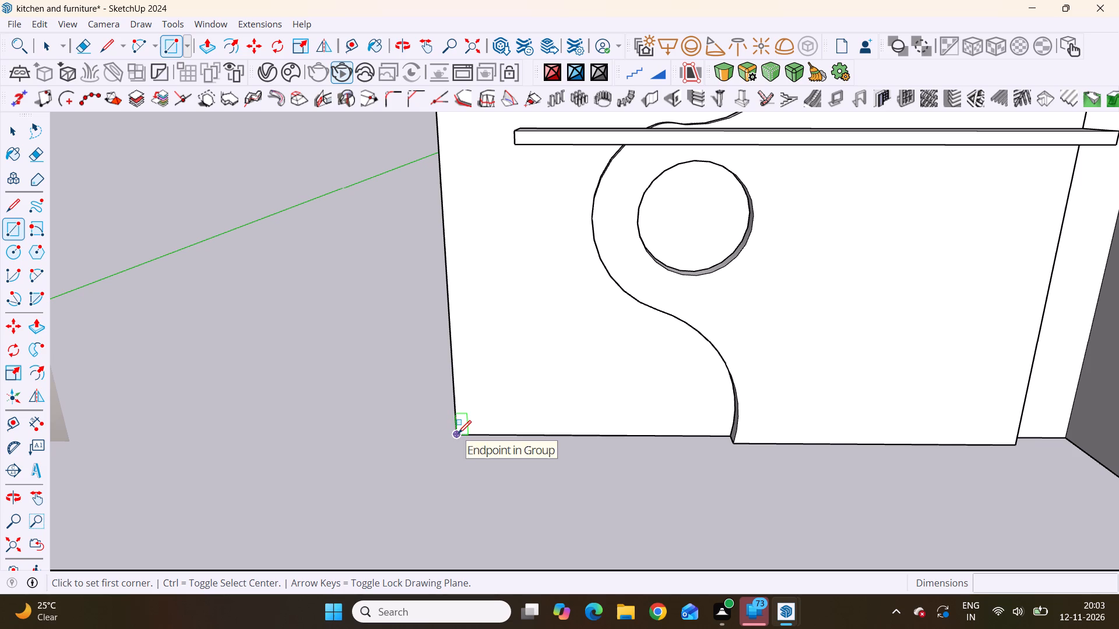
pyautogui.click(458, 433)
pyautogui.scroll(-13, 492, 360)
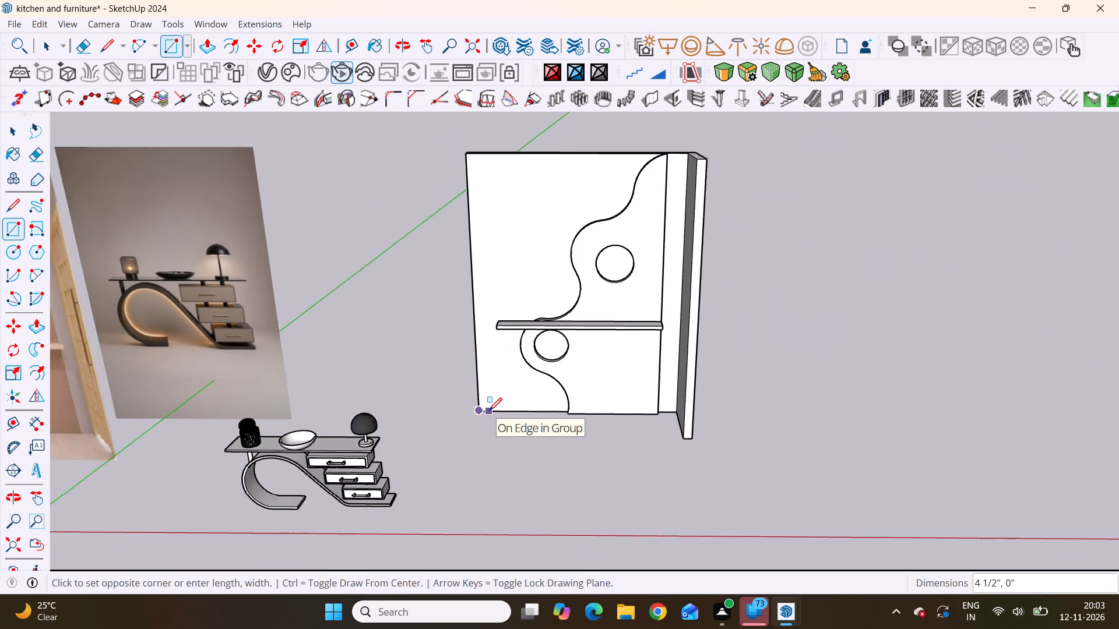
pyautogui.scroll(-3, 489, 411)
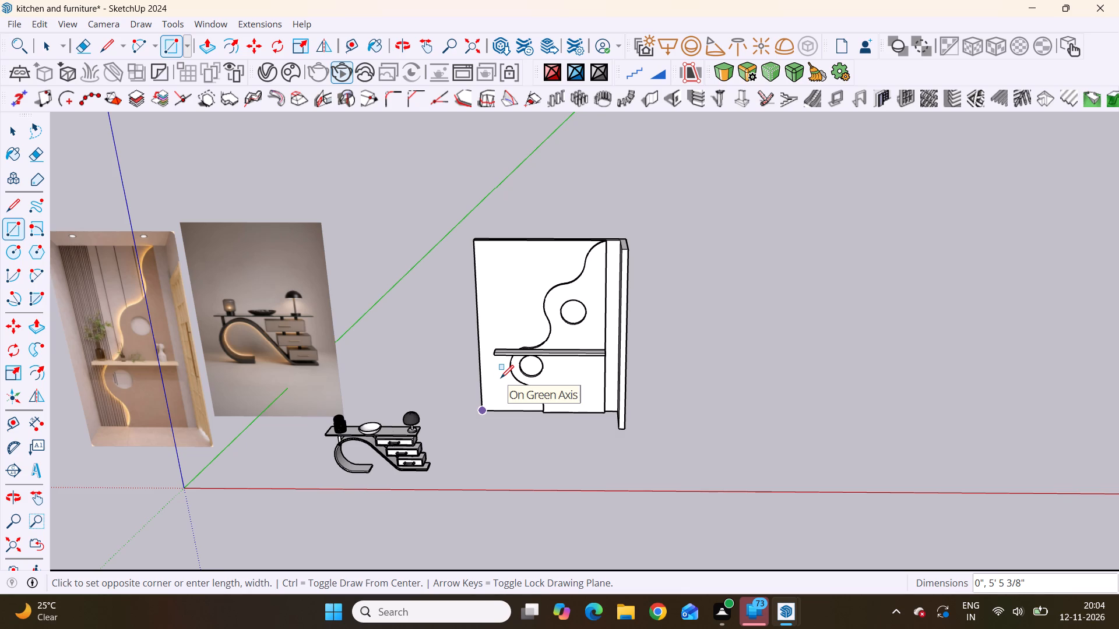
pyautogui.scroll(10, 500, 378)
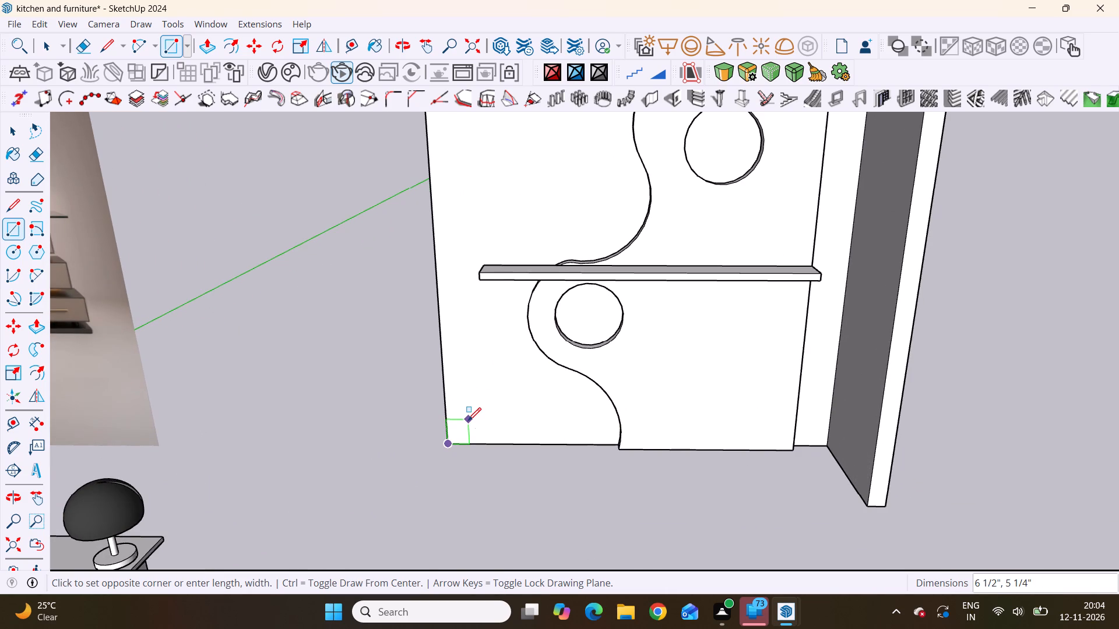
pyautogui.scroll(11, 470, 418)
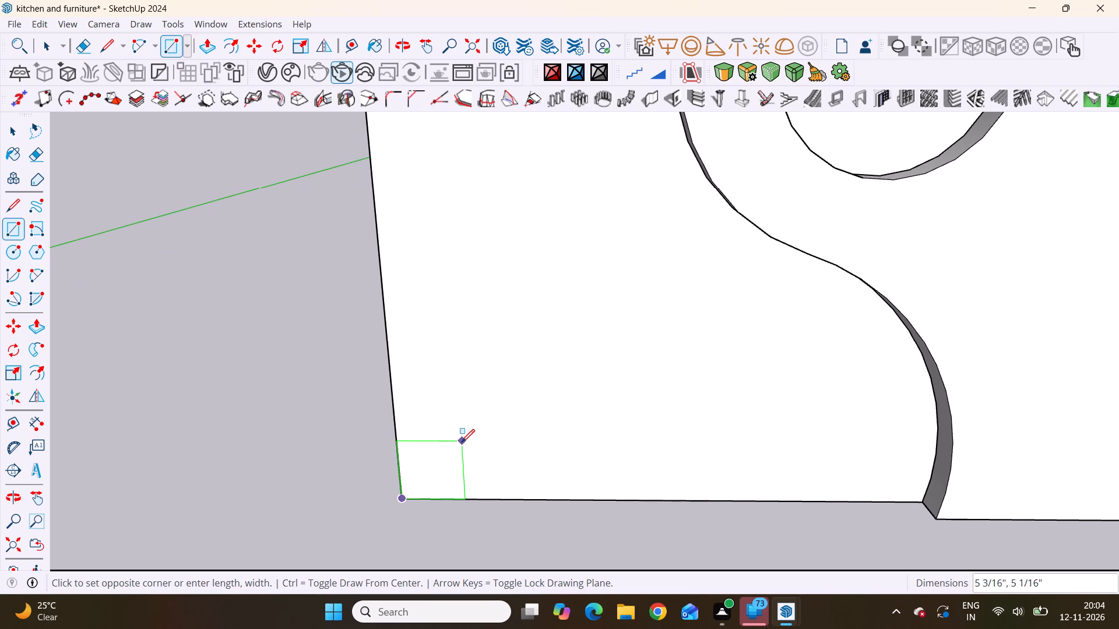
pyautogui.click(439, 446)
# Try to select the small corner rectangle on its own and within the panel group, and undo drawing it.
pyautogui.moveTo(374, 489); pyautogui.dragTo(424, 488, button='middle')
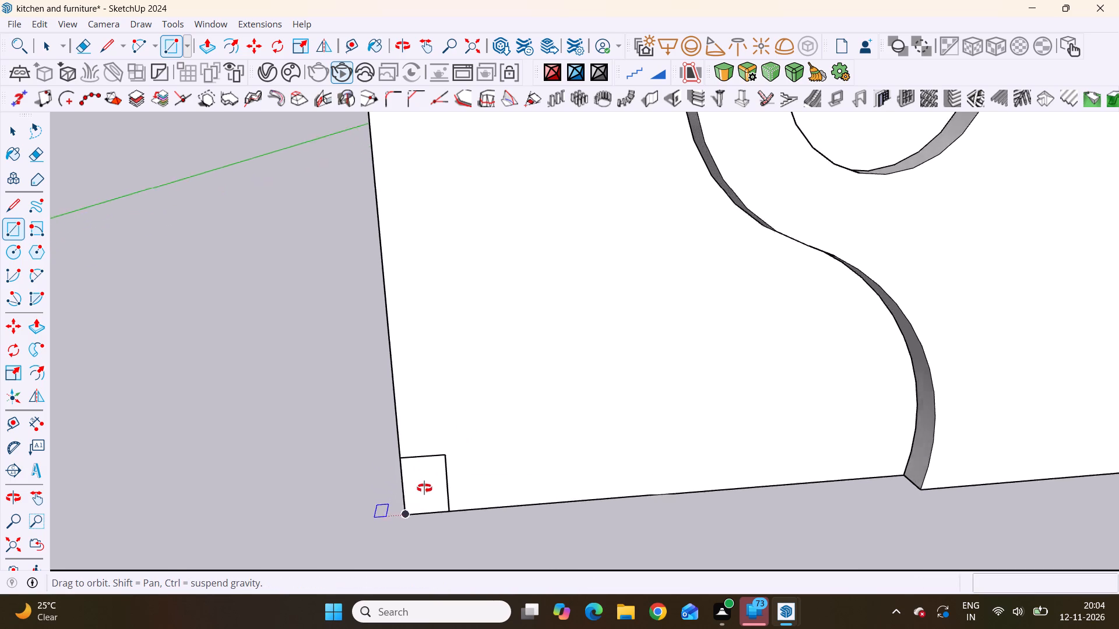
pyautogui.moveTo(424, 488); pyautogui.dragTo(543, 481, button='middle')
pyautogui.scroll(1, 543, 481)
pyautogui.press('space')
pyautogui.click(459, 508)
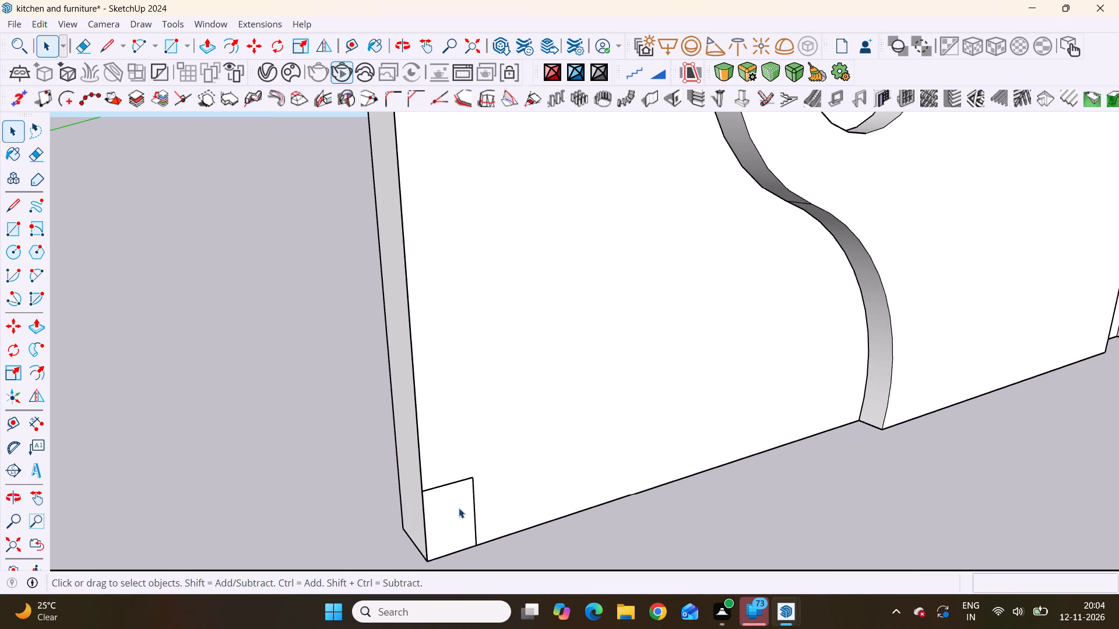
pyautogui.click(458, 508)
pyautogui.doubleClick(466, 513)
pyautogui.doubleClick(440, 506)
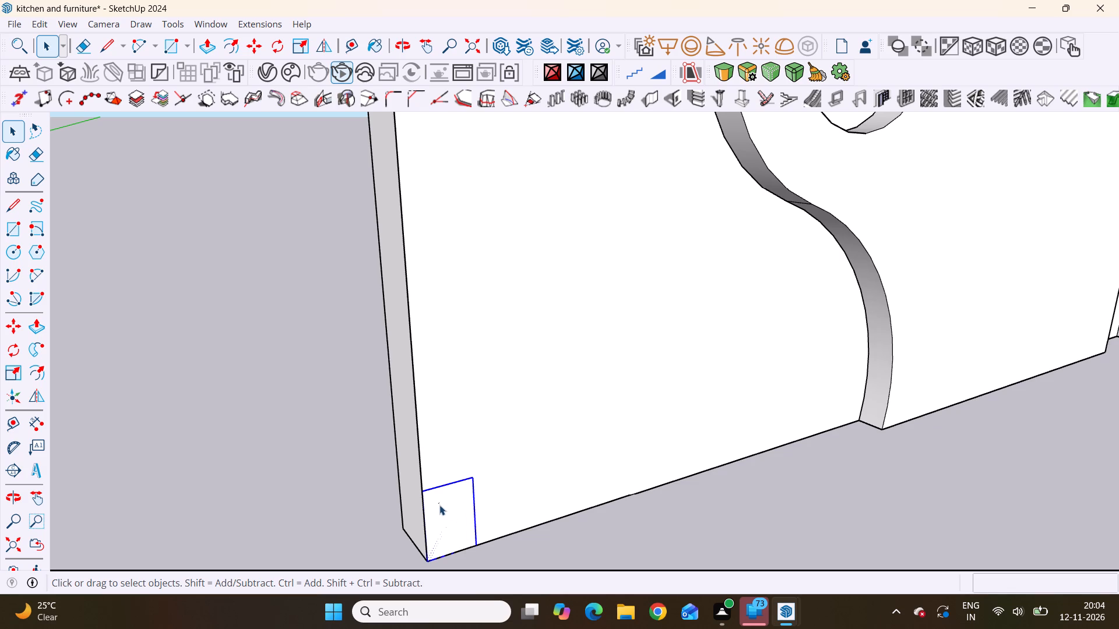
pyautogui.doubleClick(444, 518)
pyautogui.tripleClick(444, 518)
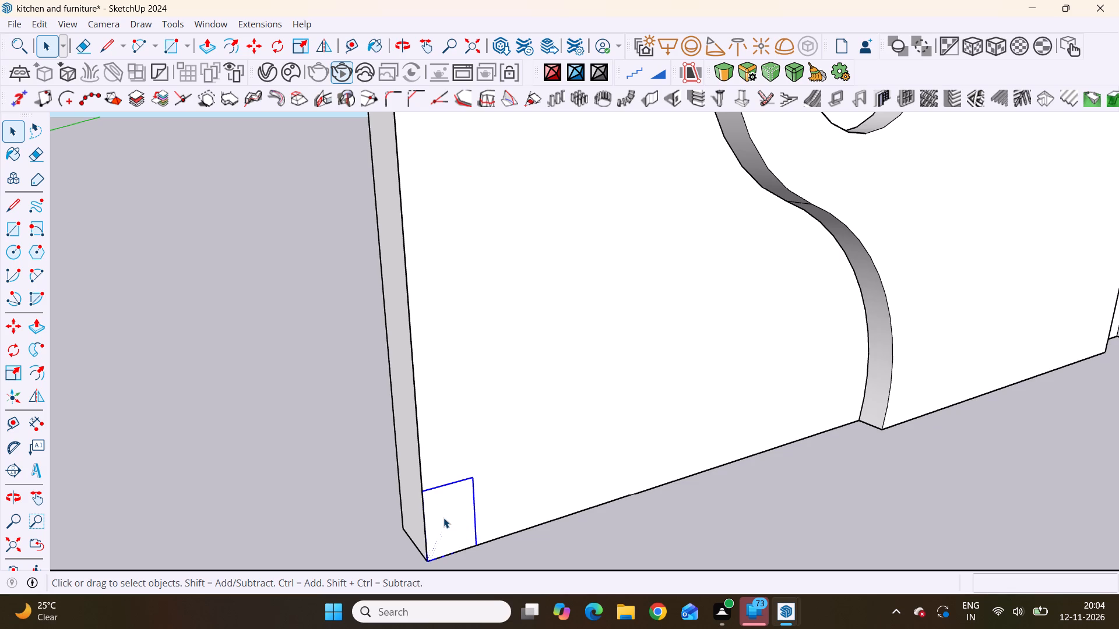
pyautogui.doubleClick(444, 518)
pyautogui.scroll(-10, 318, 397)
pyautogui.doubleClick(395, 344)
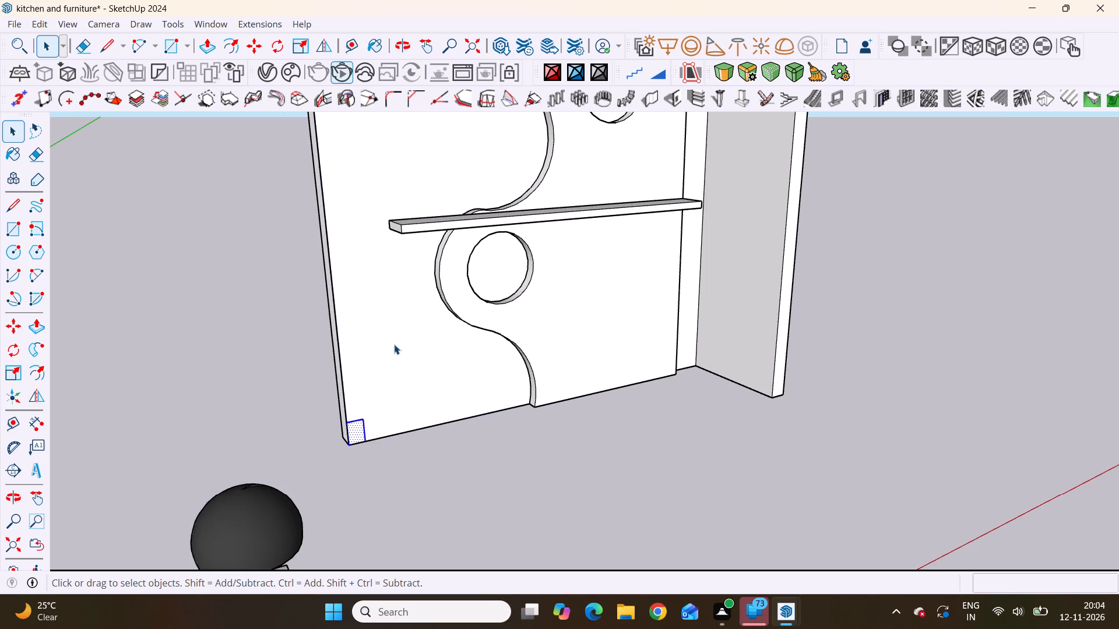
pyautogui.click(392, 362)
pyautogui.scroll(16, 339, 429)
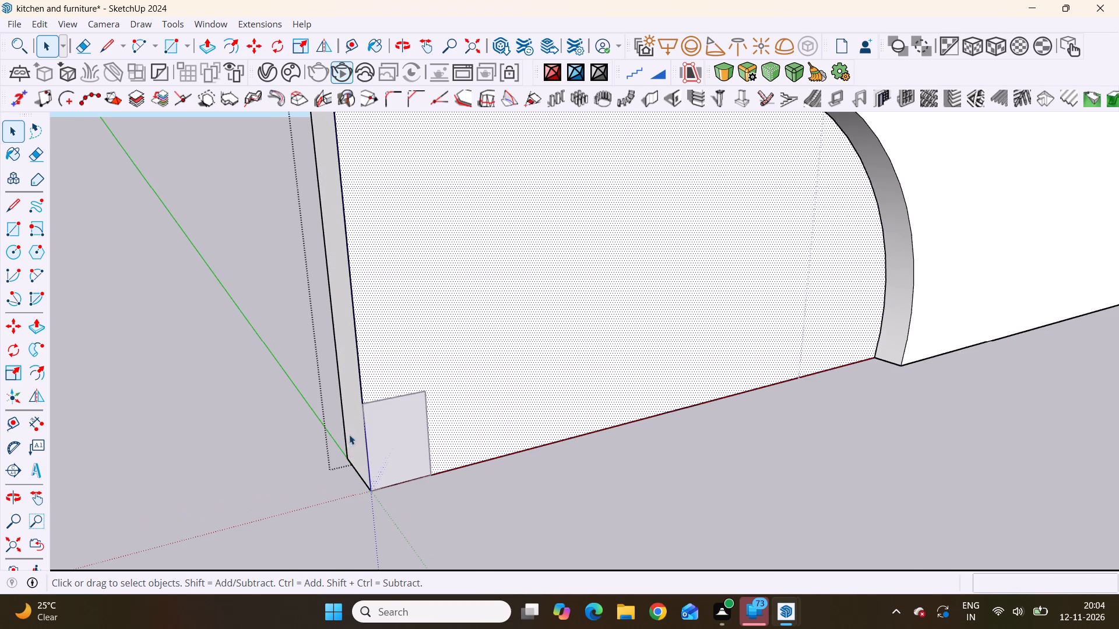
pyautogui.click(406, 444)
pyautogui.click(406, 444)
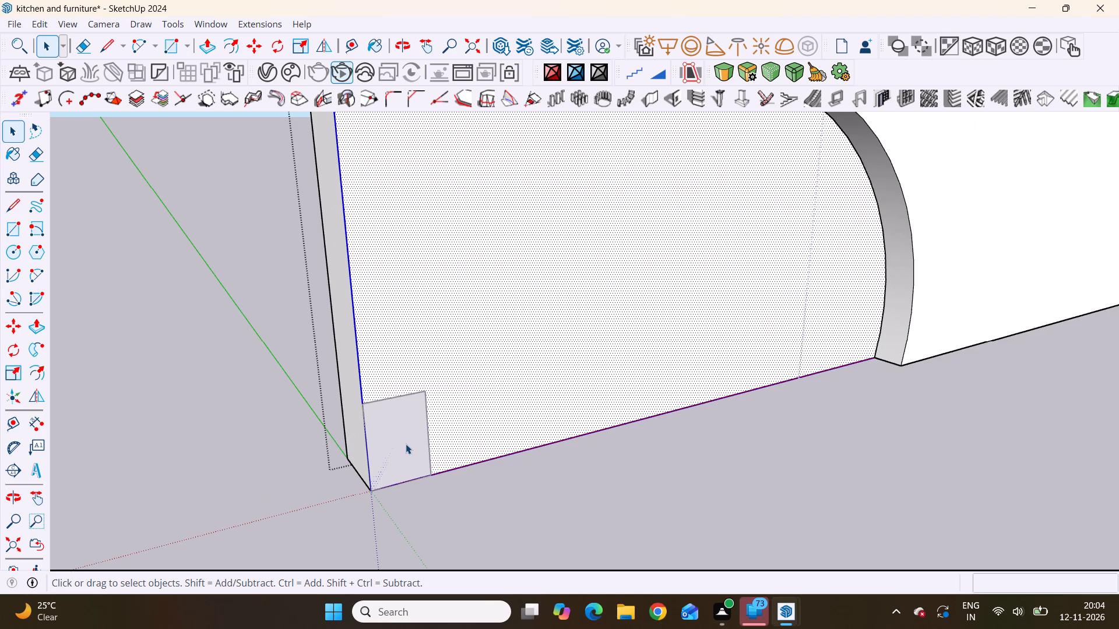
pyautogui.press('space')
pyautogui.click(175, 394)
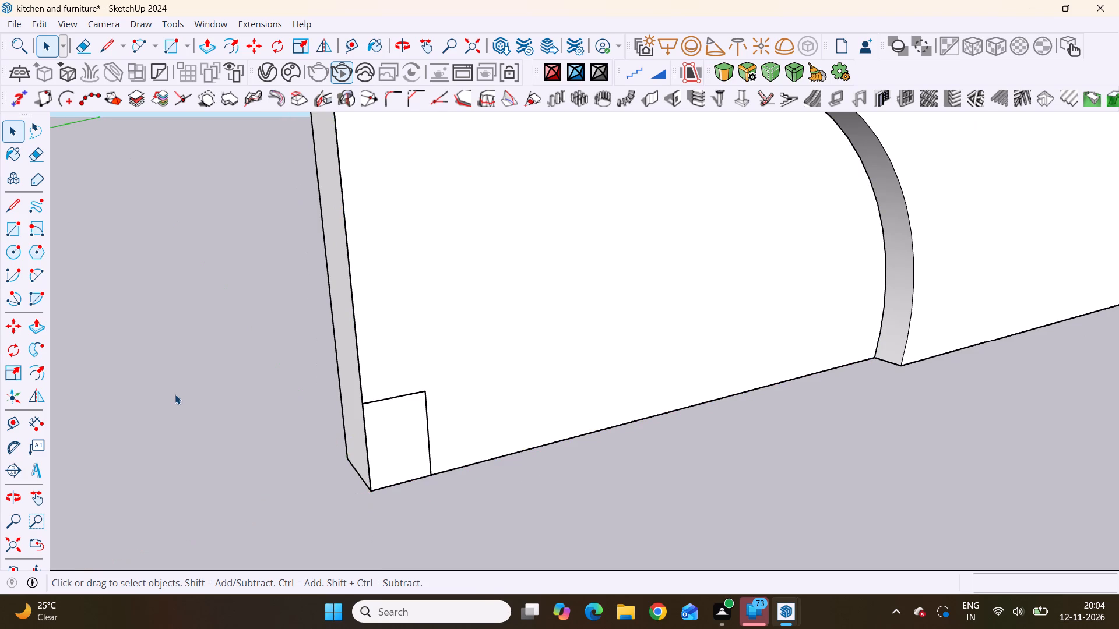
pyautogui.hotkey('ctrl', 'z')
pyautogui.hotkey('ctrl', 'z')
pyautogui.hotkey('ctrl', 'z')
# Open the wall panel group and draw a rectangle of about 1 inch at the lower-left corner of its front face.
pyautogui.tripleClick(489, 352)
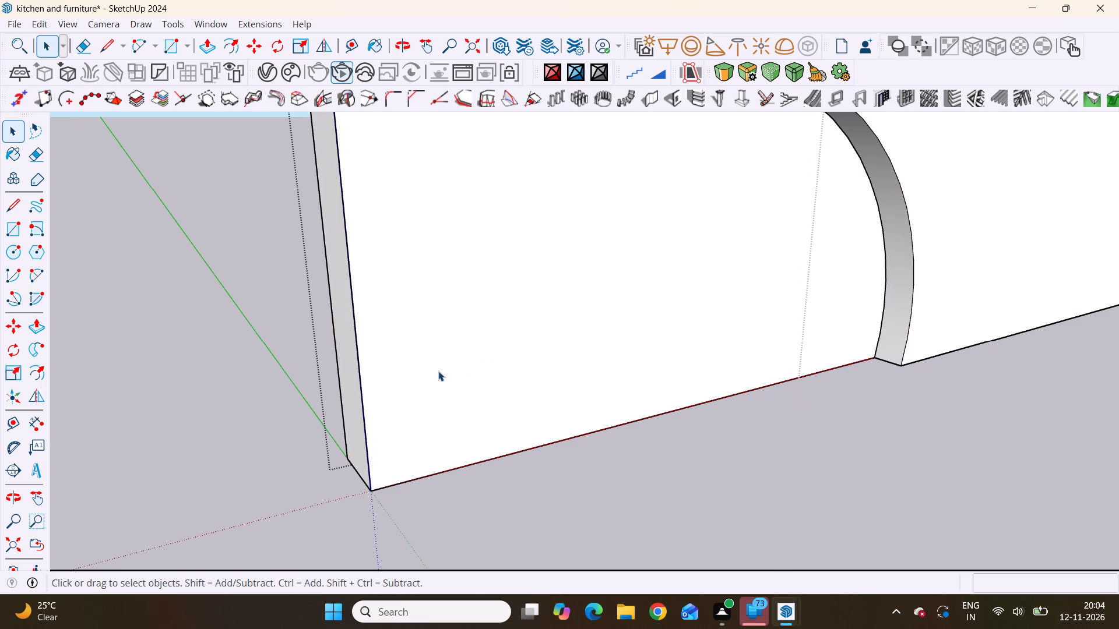
pyautogui.click(438, 371)
pyautogui.scroll(4, 395, 459)
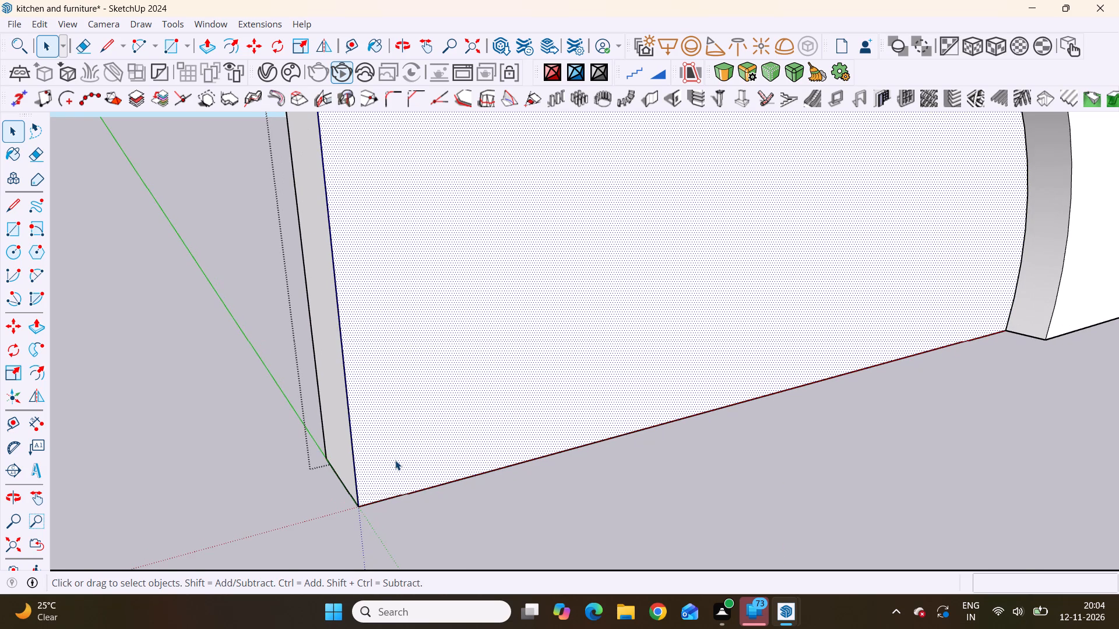
pyautogui.press('r')
pyautogui.scroll(4, 363, 506)
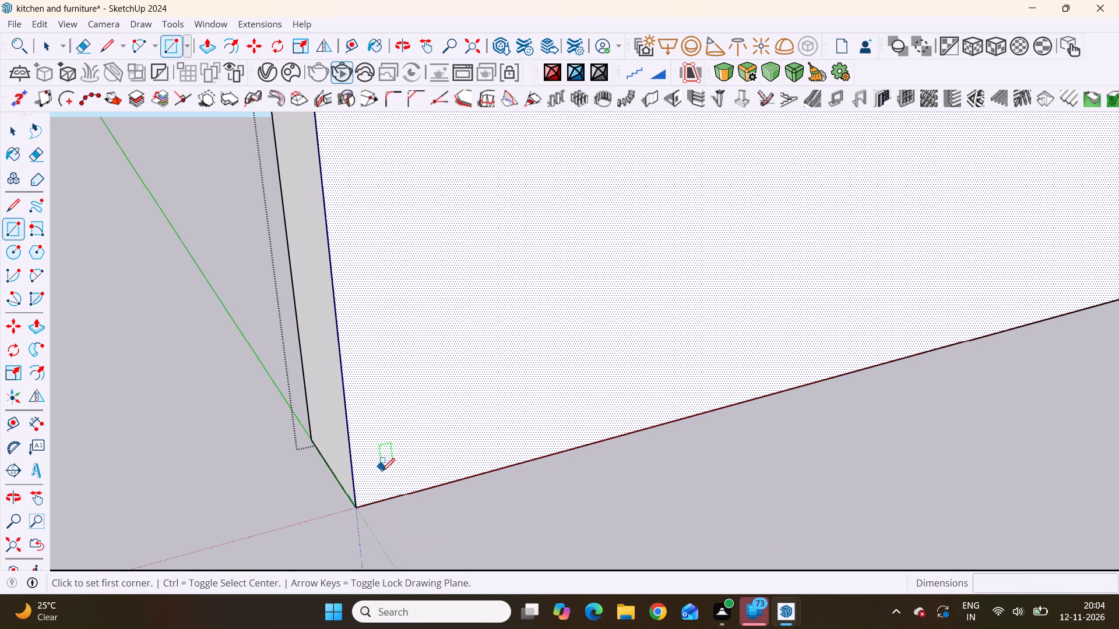
pyautogui.click(359, 507)
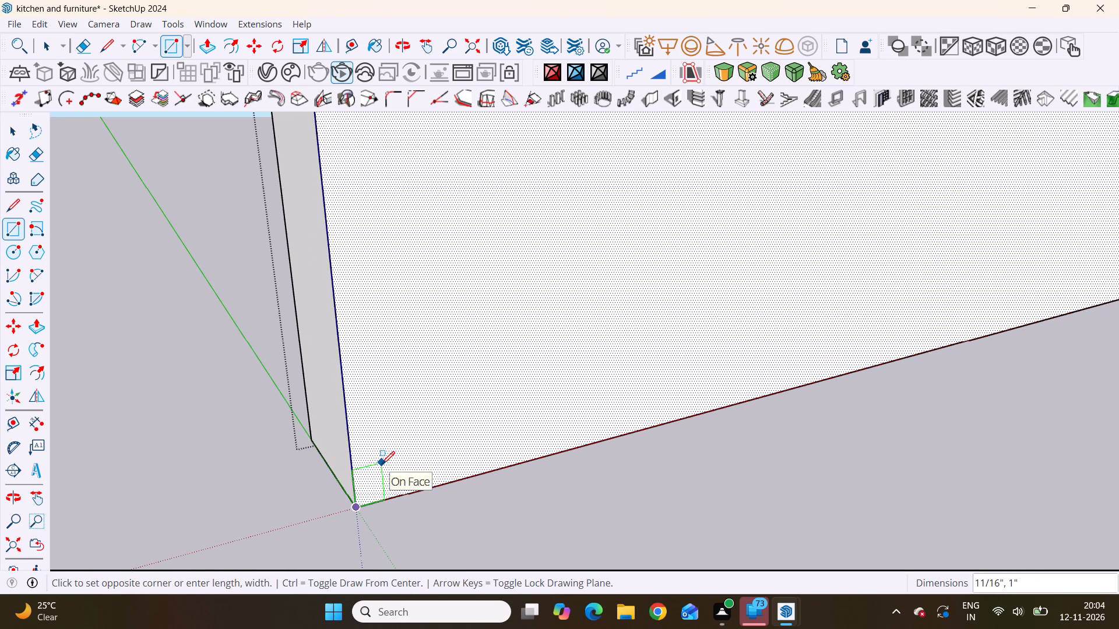
pyautogui.click(387, 466)
# Push/Pull the small corner rectangle outward 2' 3 5/16" to align with the side panel's front edge.
pyautogui.scroll(2, 366, 509)
pyautogui.press('space')
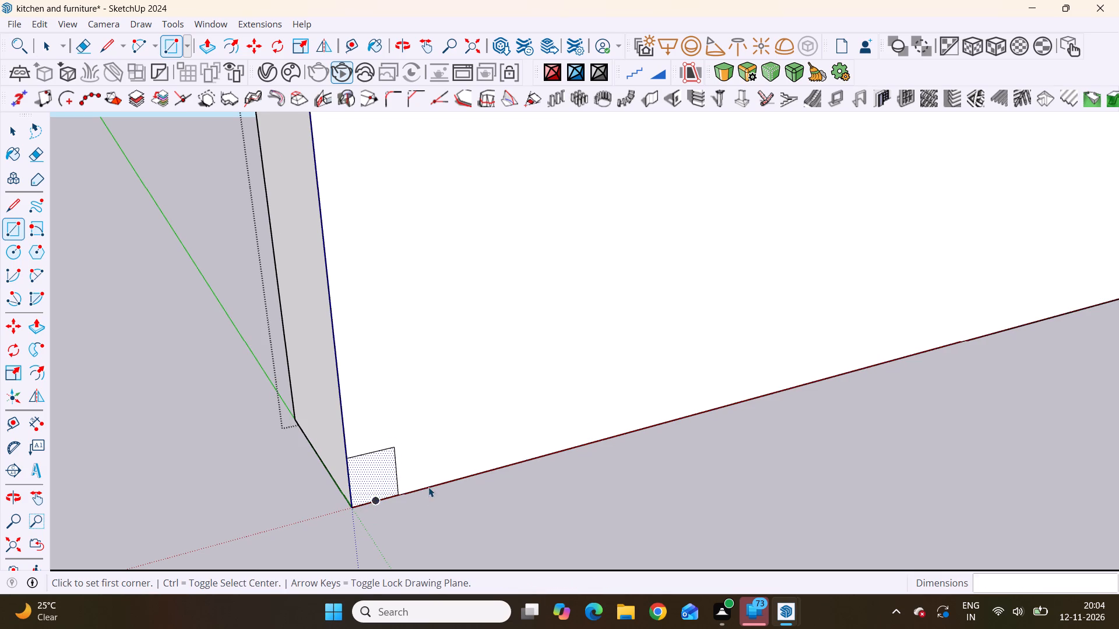
pyautogui.press('p')
pyautogui.click(375, 468)
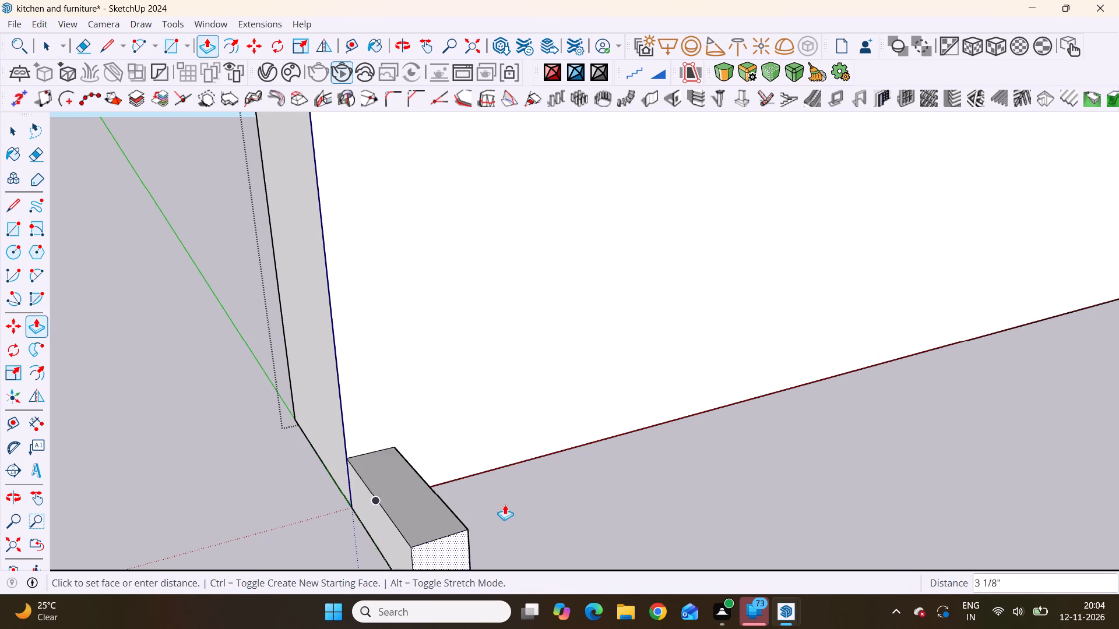
pyautogui.scroll(-20, 504, 457)
pyautogui.scroll(-9, 504, 457)
pyautogui.moveTo(545, 439); pyautogui.dragTo(377, 470, button='middle')
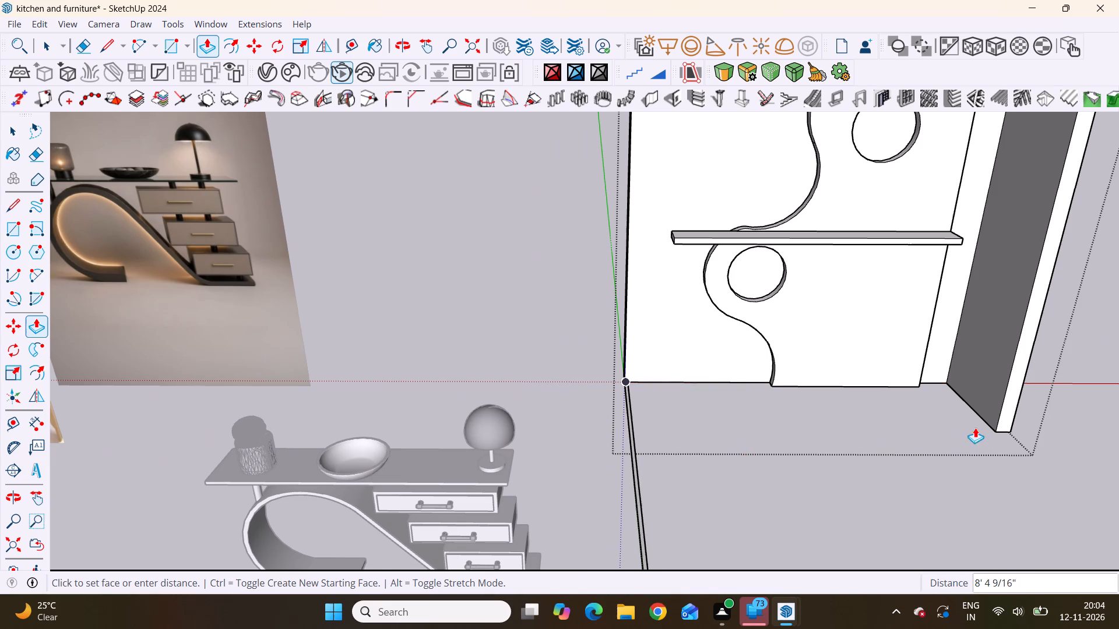
pyautogui.click(995, 426)
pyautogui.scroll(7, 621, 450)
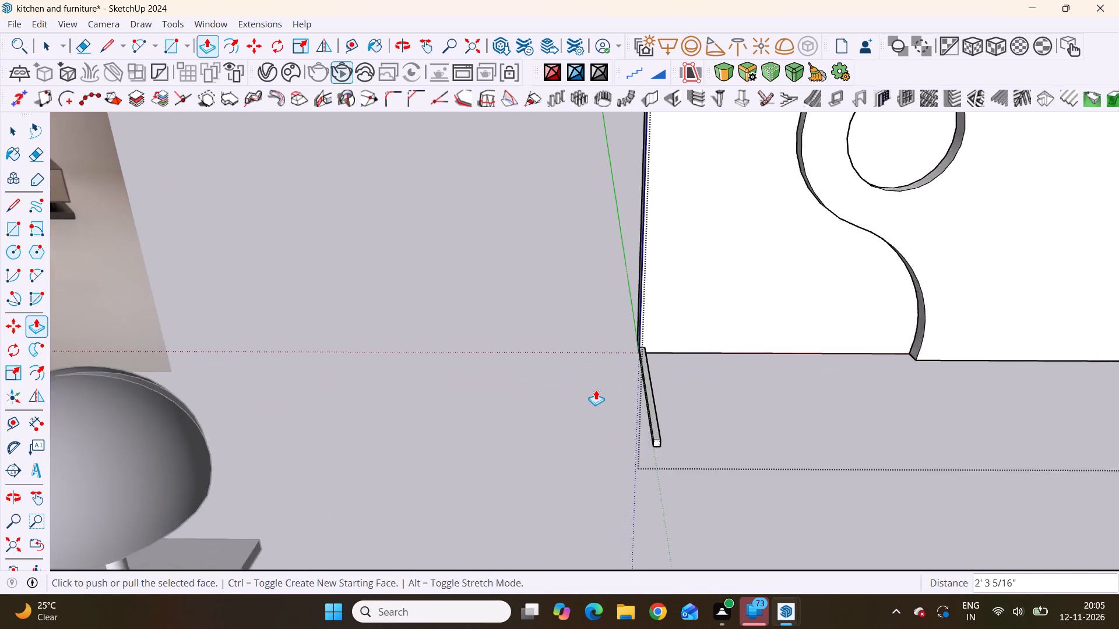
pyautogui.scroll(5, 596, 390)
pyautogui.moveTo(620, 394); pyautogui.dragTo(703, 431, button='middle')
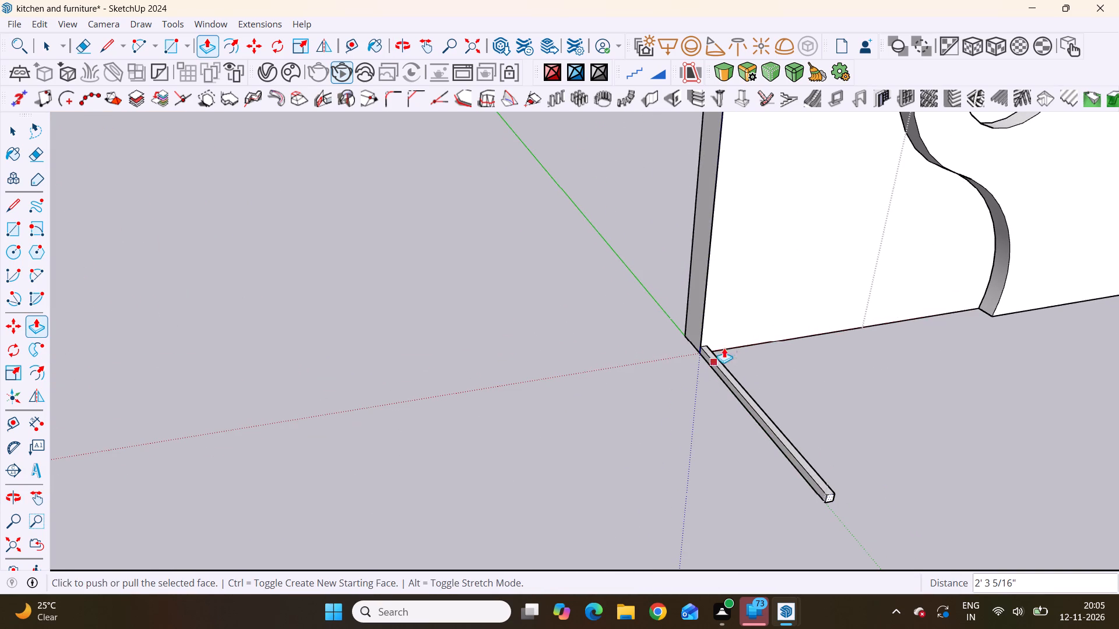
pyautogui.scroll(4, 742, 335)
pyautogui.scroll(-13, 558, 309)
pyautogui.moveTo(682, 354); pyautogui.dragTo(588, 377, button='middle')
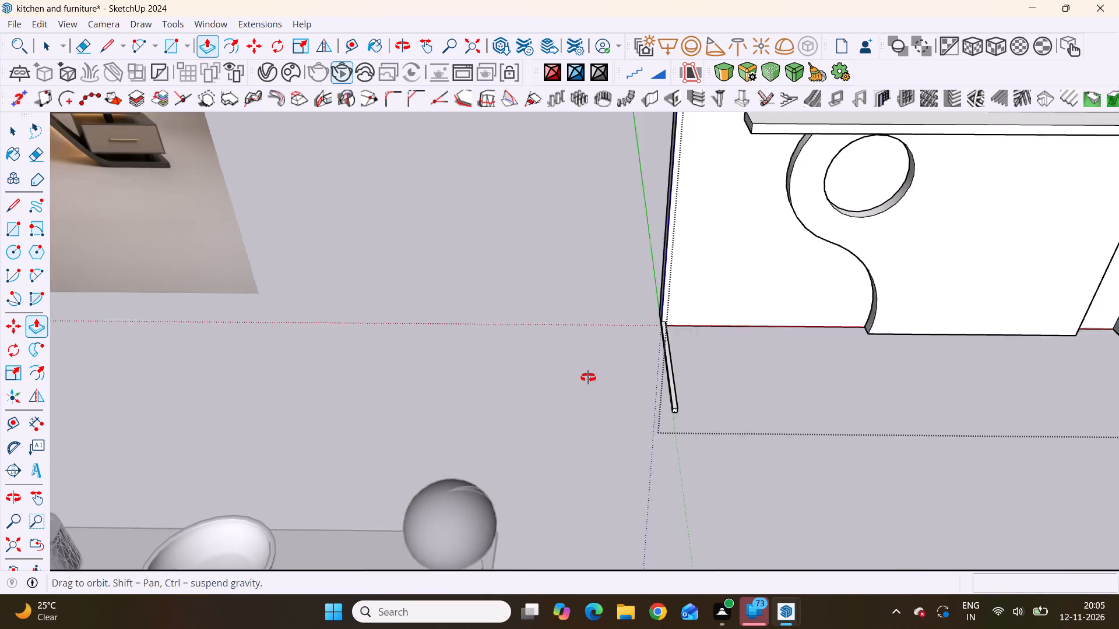
# Push/Pull the top face of the thin corner strip upward 9' 7 5/8" to the back panel's top edge, forming a side panel.
pyautogui.moveTo(588, 377); pyautogui.dragTo(403, 376, button='middle')
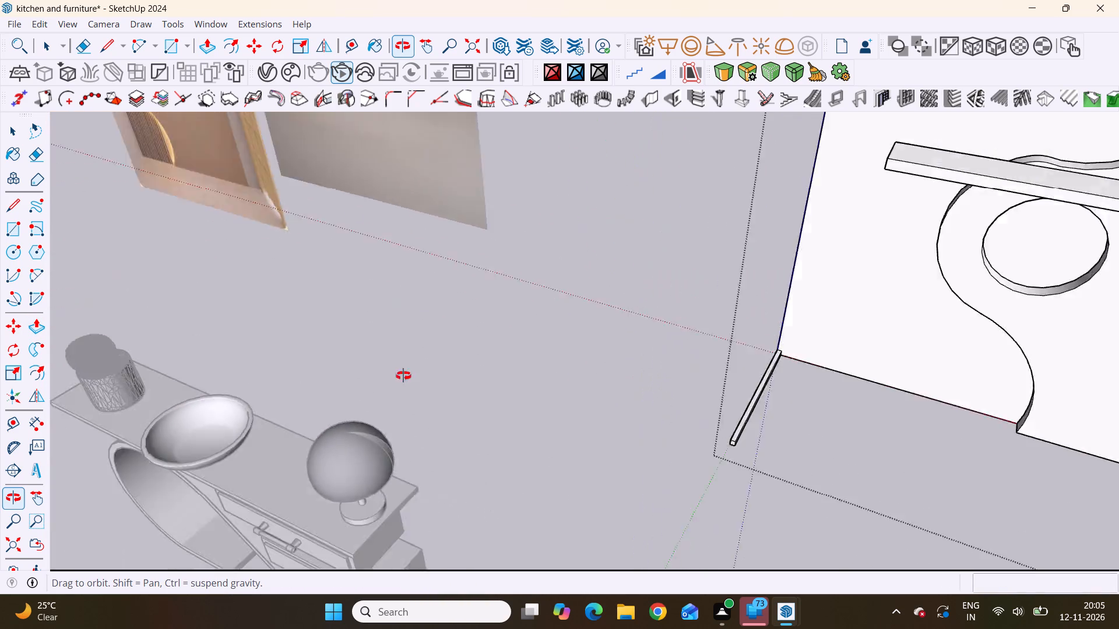
pyautogui.moveTo(403, 376); pyautogui.dragTo(656, 144, button='middle')
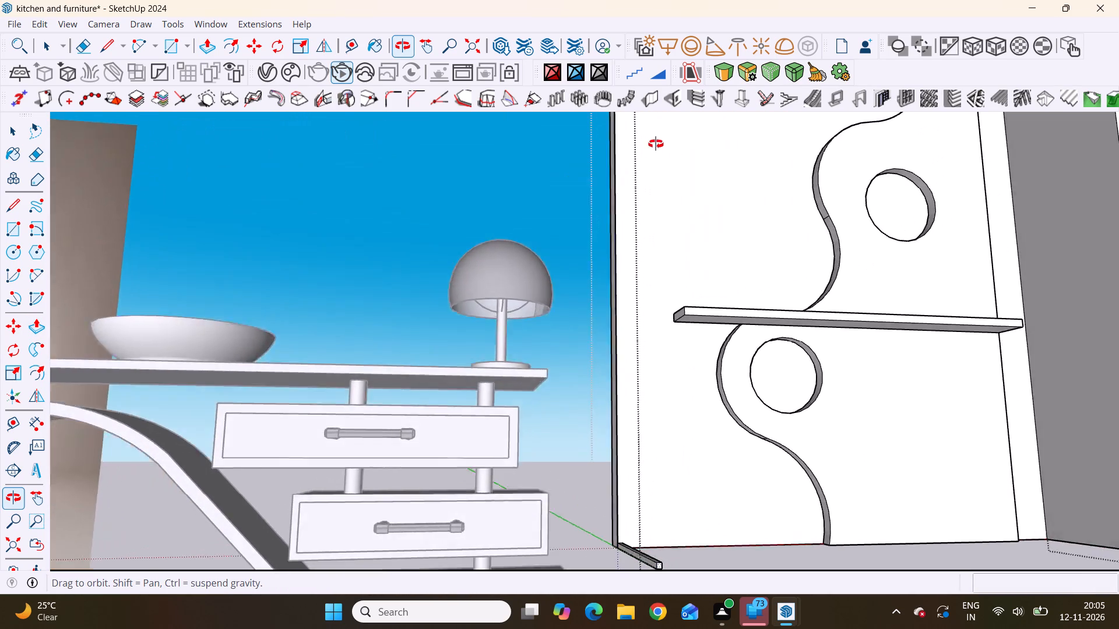
pyautogui.moveTo(656, 144); pyautogui.dragTo(559, 301, button='middle')
pyautogui.scroll(-9, 559, 306)
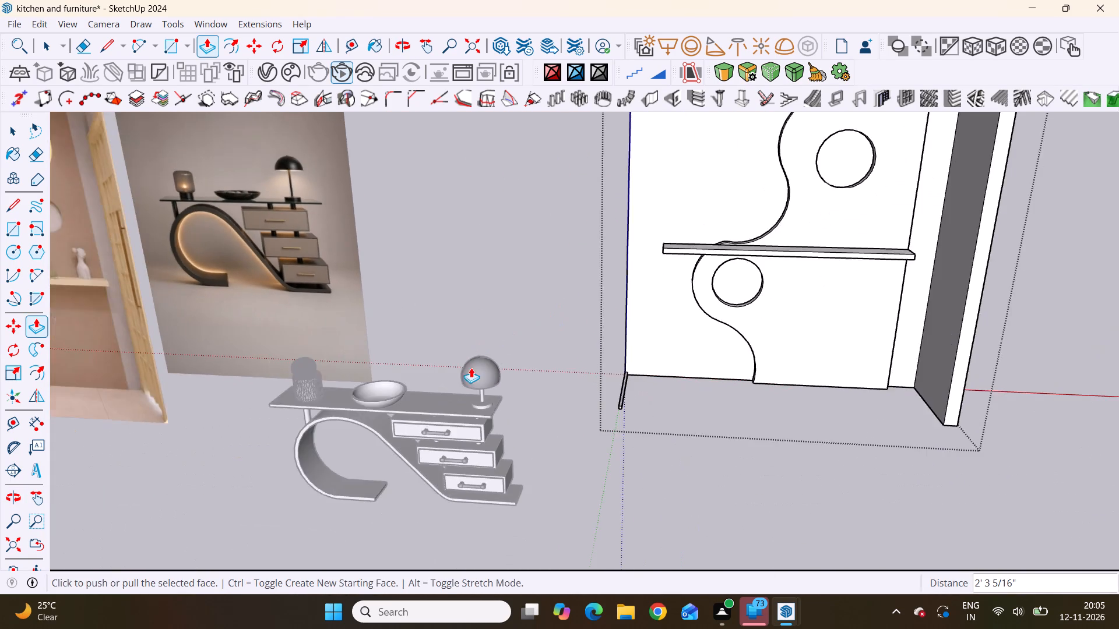
pyautogui.scroll(-1, 471, 367)
pyautogui.moveTo(620, 374); pyautogui.dragTo(671, 462, button='middle')
pyautogui.scroll(13, 550, 348)
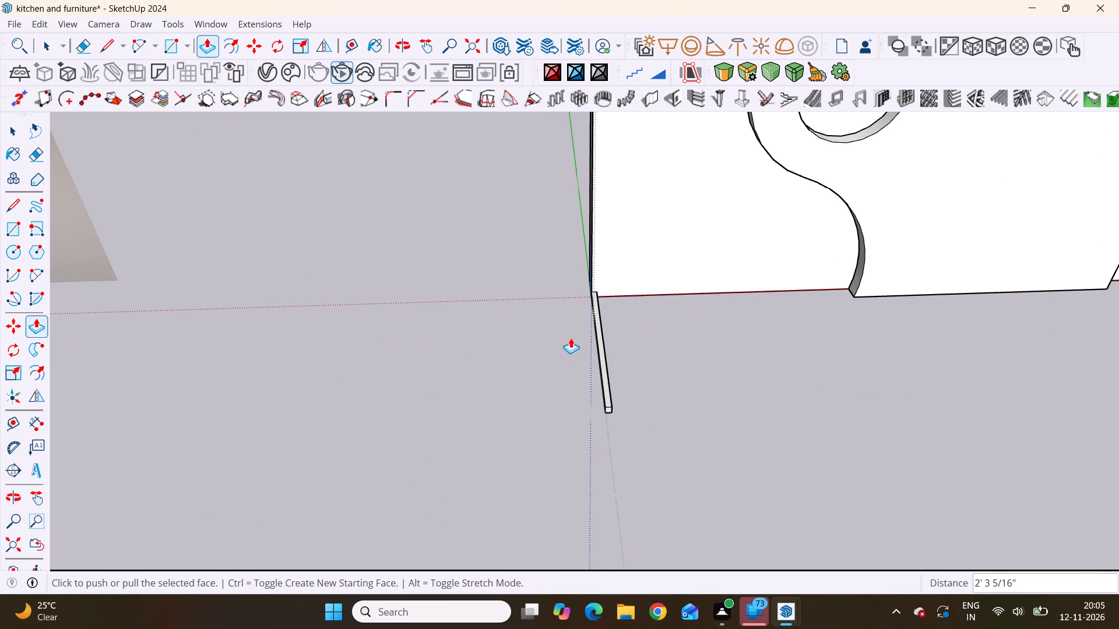
pyautogui.scroll(3, 699, 363)
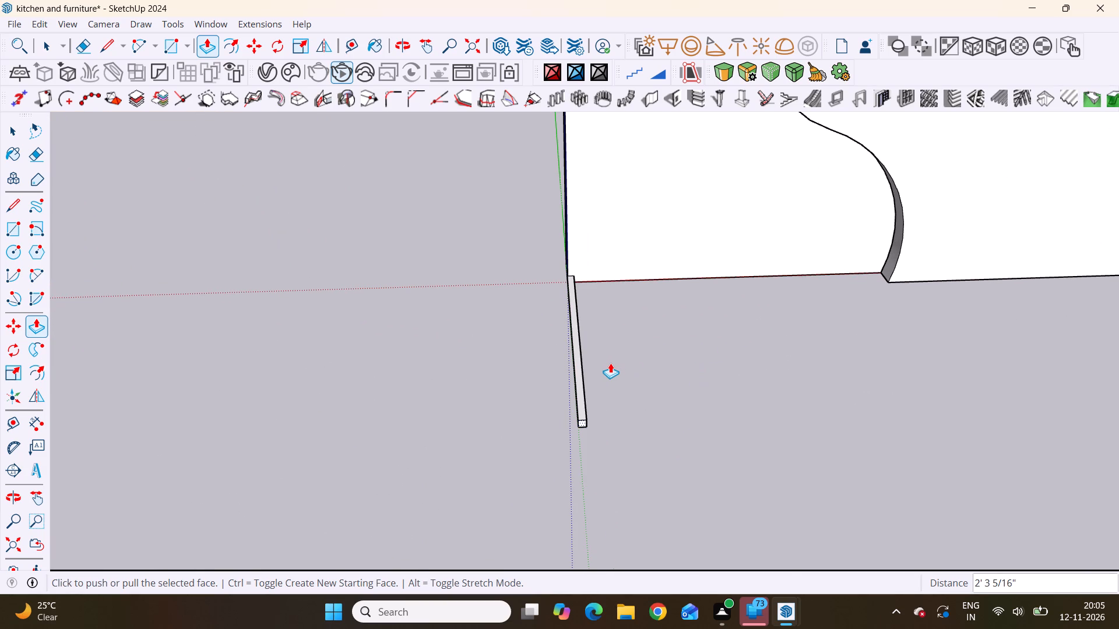
pyautogui.scroll(4, 610, 363)
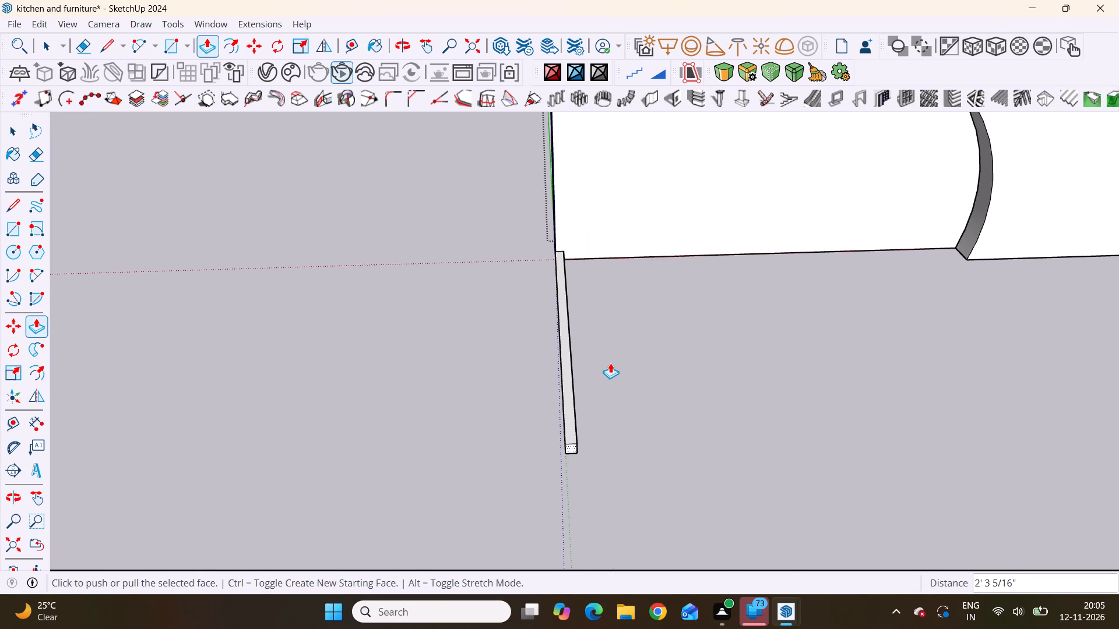
pyautogui.press('space')
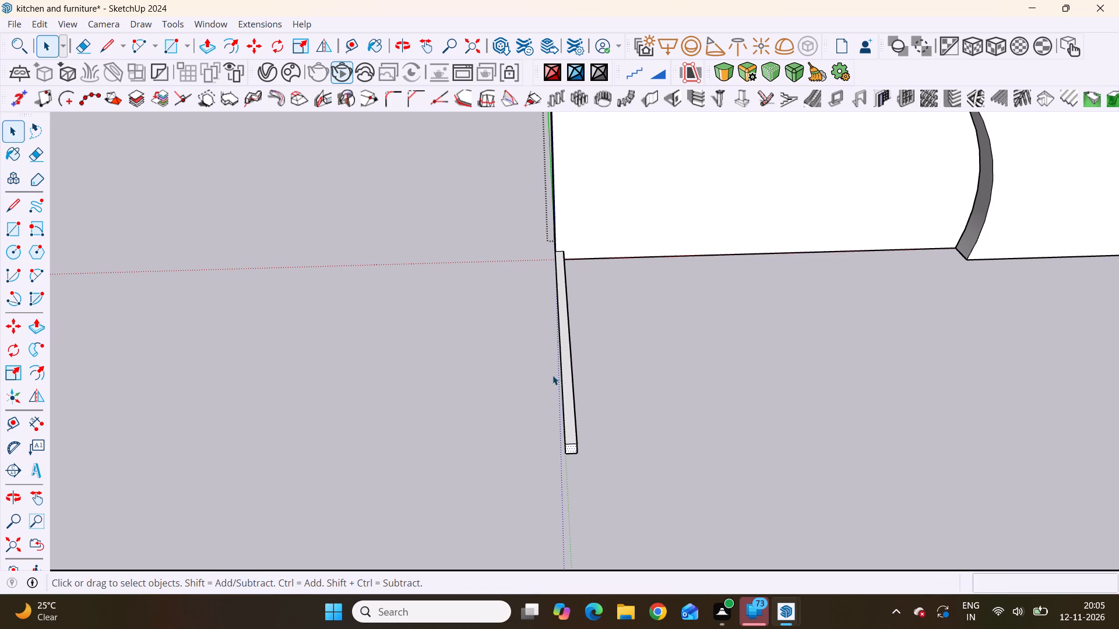
pyautogui.scroll(4, 547, 396)
pyautogui.click(579, 381)
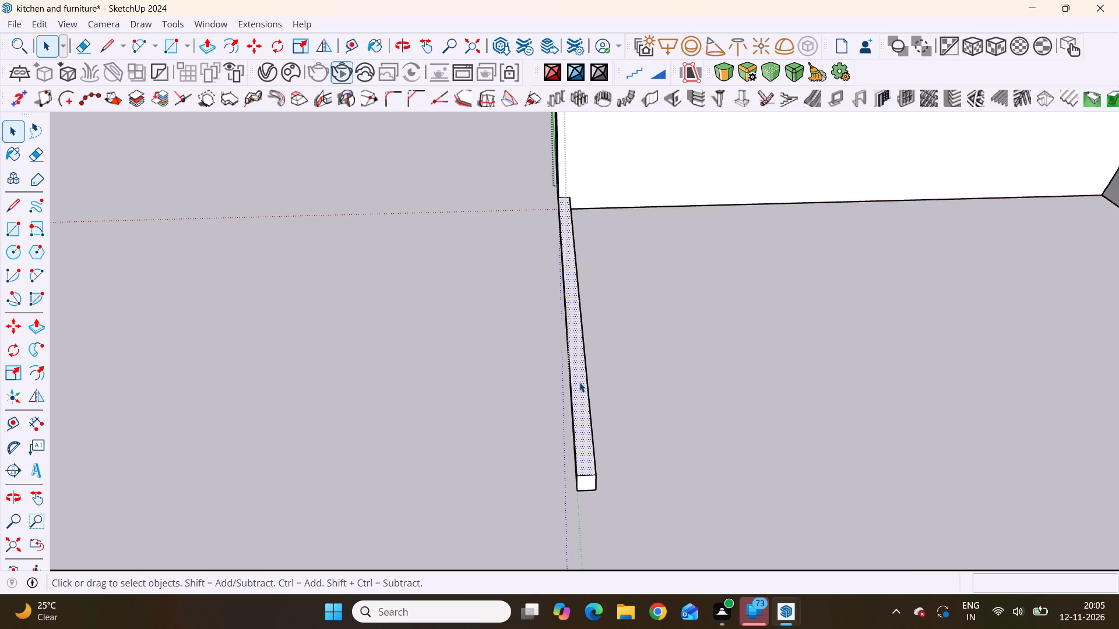
pyautogui.click(579, 382)
pyautogui.press('p')
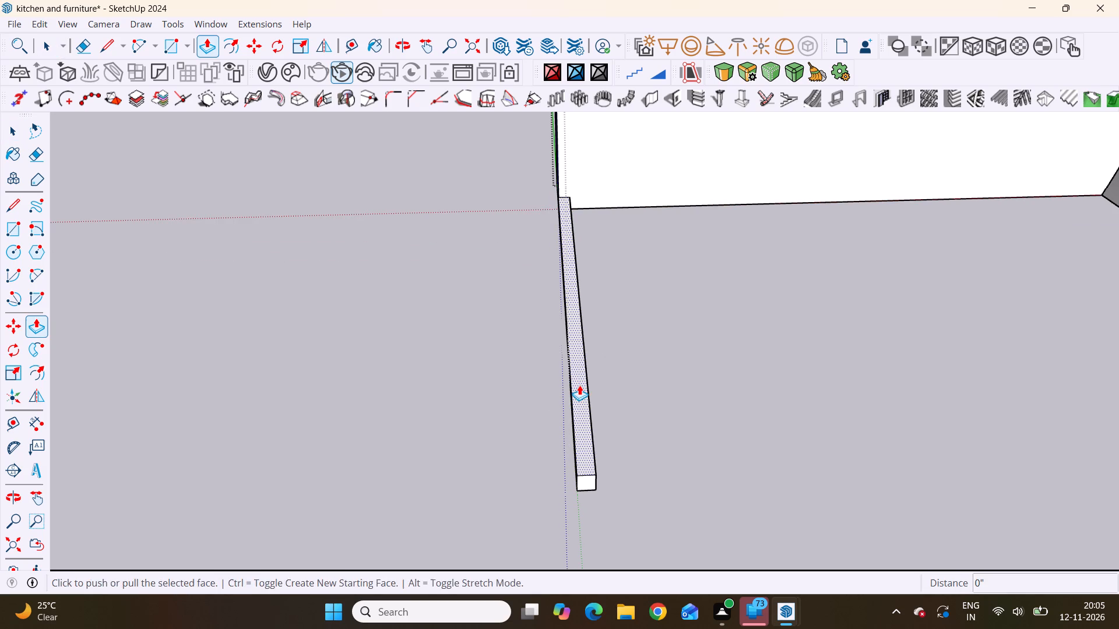
pyautogui.click(579, 385)
pyautogui.scroll(-19, 564, 376)
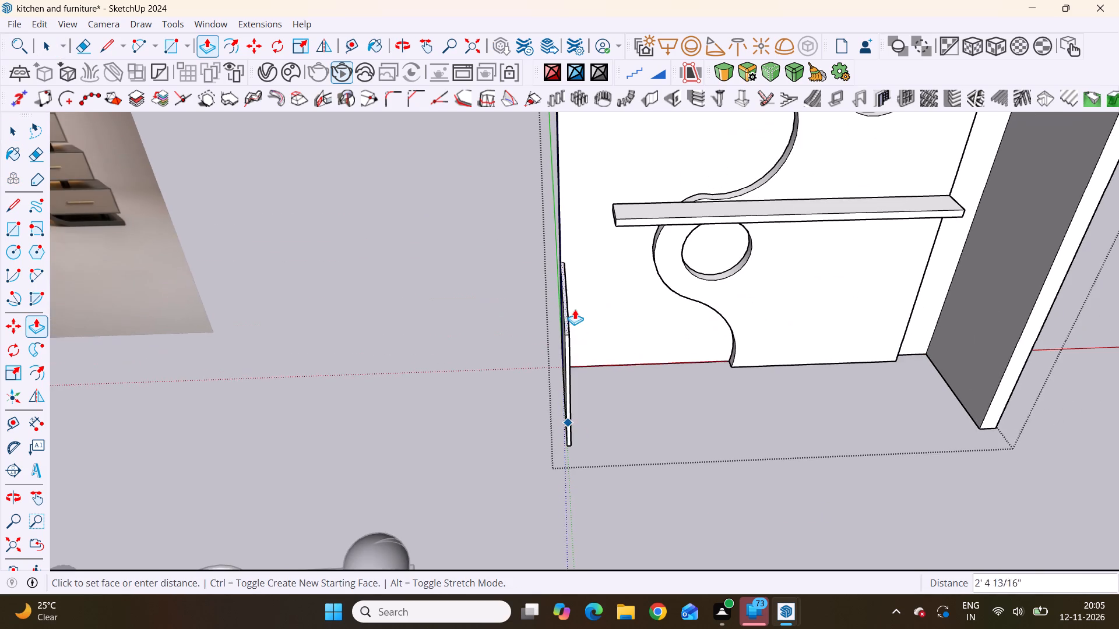
pyautogui.scroll(-10, 582, 335)
pyautogui.moveTo(676, 380); pyautogui.dragTo(964, 399, button='middle')
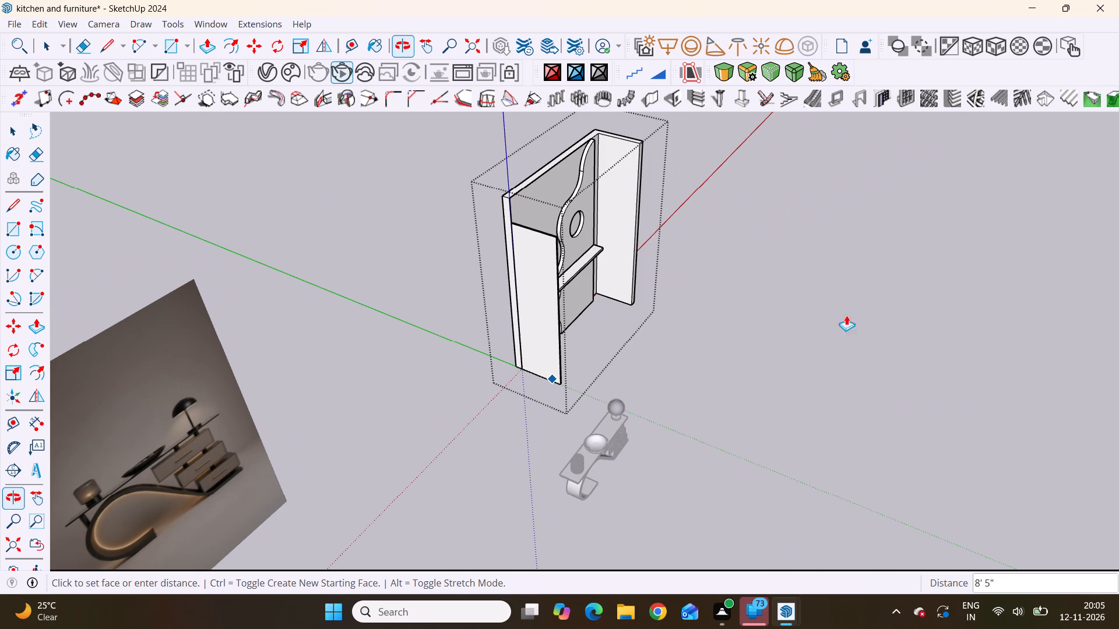
pyautogui.scroll(14, 552, 196)
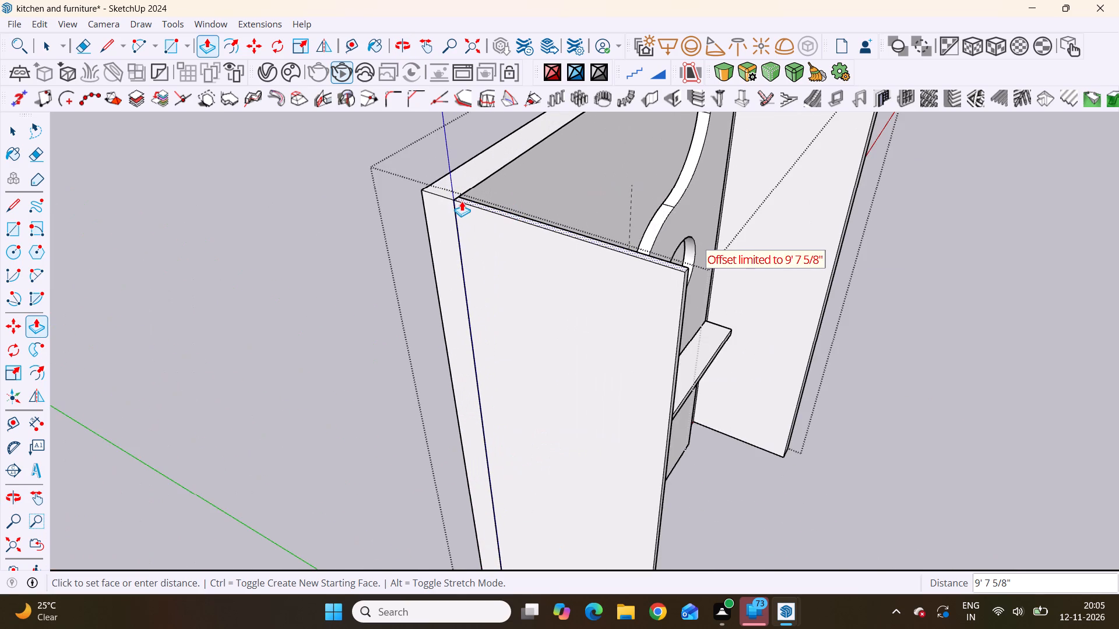
pyautogui.scroll(4, 449, 206)
pyautogui.click(455, 207)
# Examine the wall unit from the front, outer side and above to check the new thin side panel against the back panel.
pyautogui.scroll(-3, 428, 235)
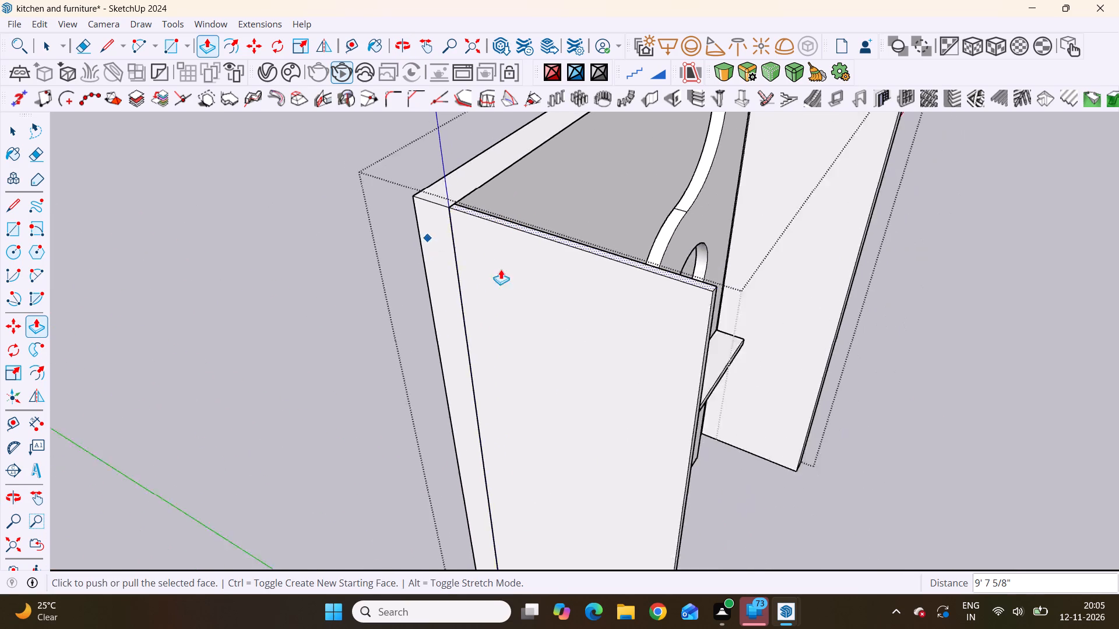
pyautogui.scroll(-9, 501, 269)
pyautogui.moveTo(339, 377); pyautogui.dragTo(0, 358, button='middle')
pyautogui.moveTo(26, 366); pyautogui.dragTo(38, 370, button='middle')
pyautogui.scroll(1, 114, 381)
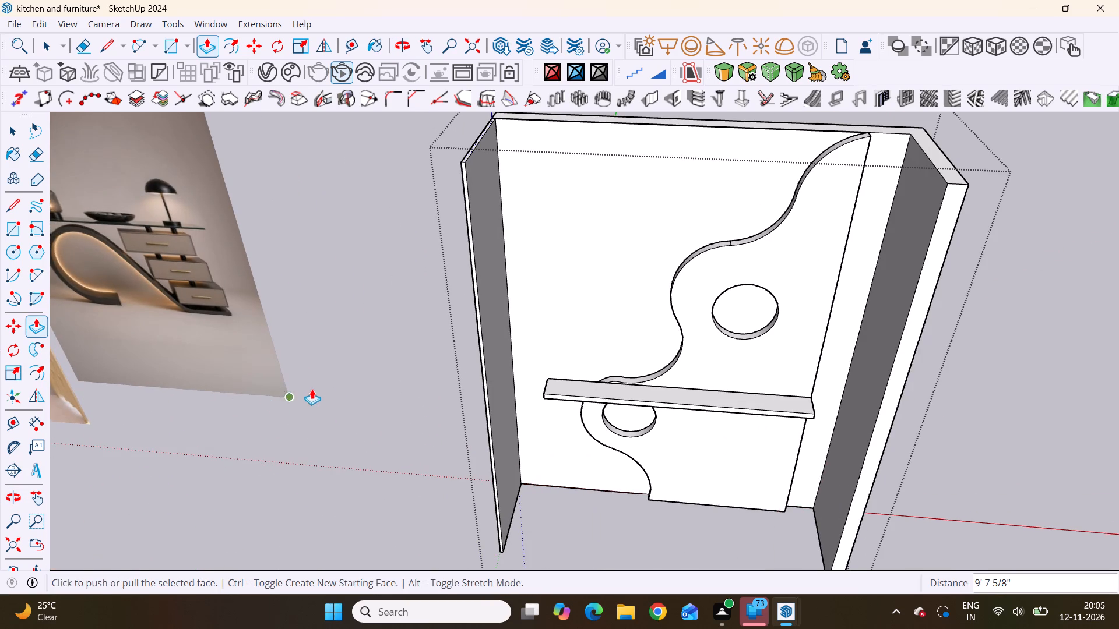
pyautogui.press('space')
pyautogui.scroll(-3, 455, 317)
pyautogui.moveTo(495, 341); pyautogui.dragTo(424, 395, button='middle')
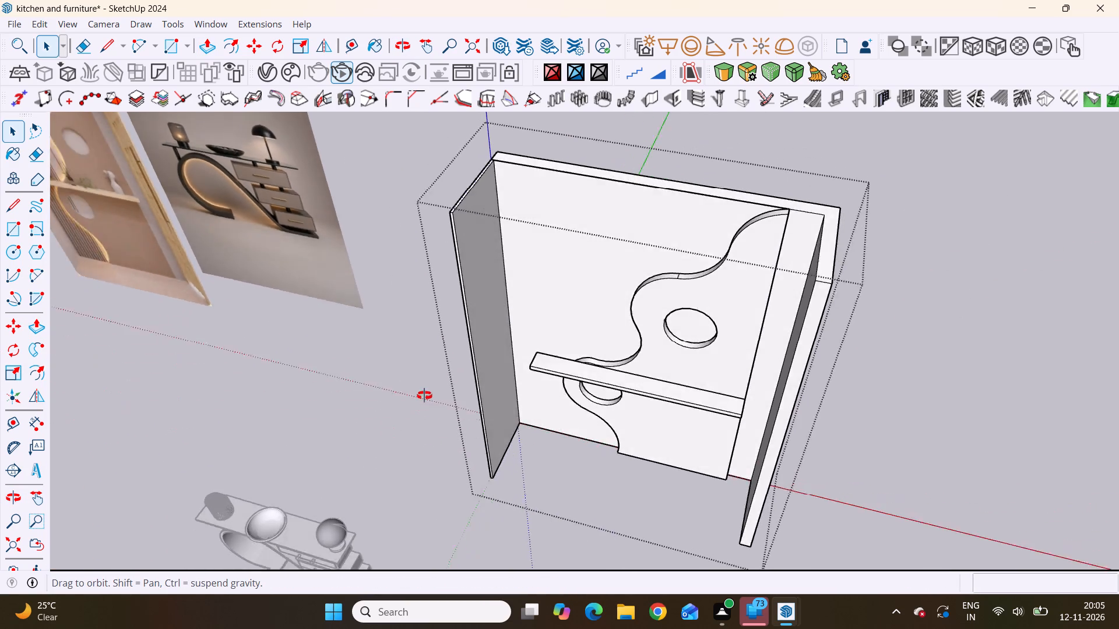
pyautogui.moveTo(424, 395); pyautogui.dragTo(703, 225, button='middle')
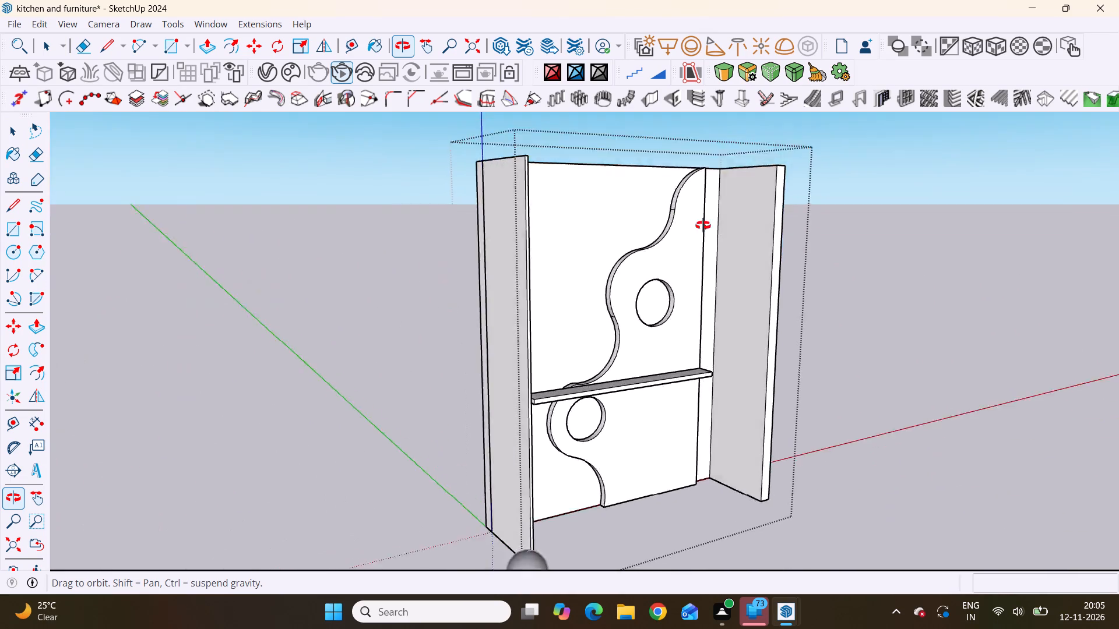
pyautogui.moveTo(703, 225); pyautogui.dragTo(1018, 302, button='middle')
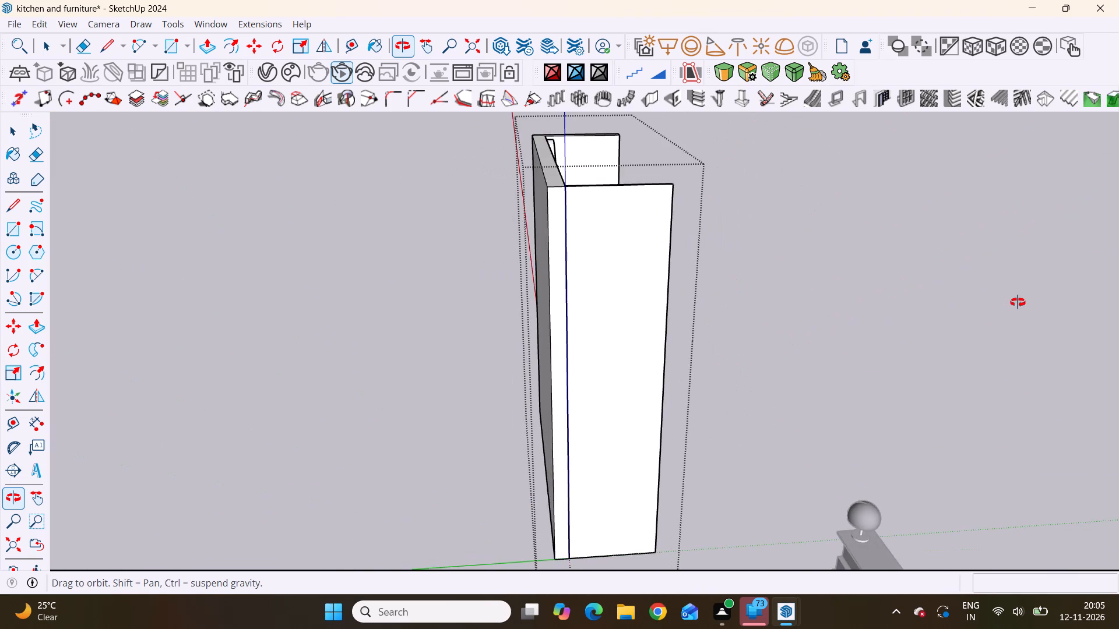
pyautogui.moveTo(1018, 302); pyautogui.dragTo(615, 400, button='middle')
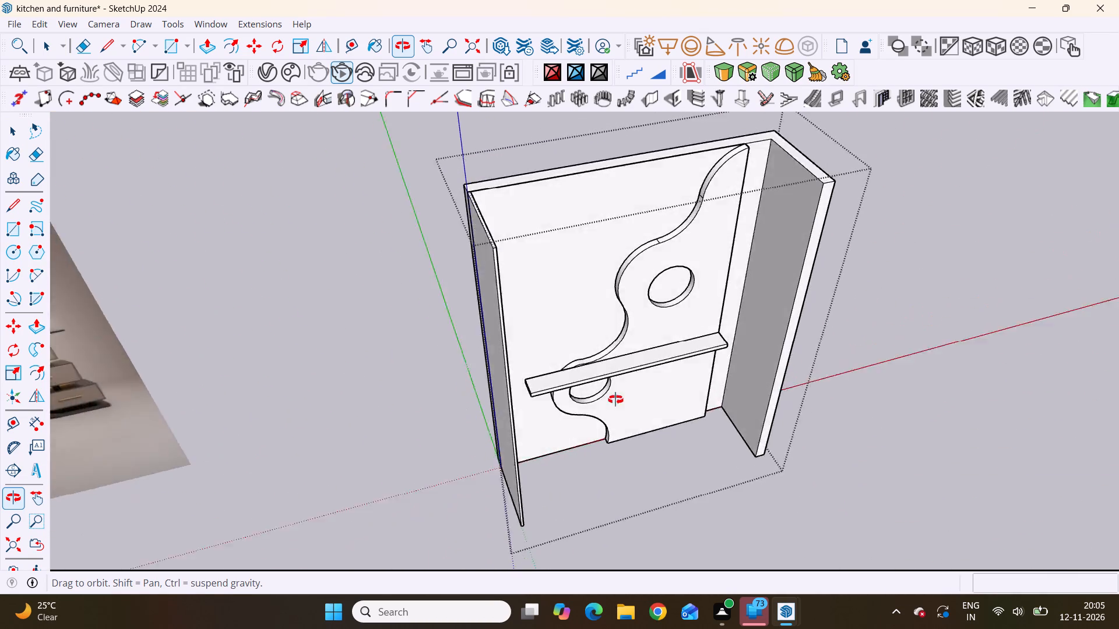
pyautogui.moveTo(615, 400); pyautogui.dragTo(597, 330, button='middle')
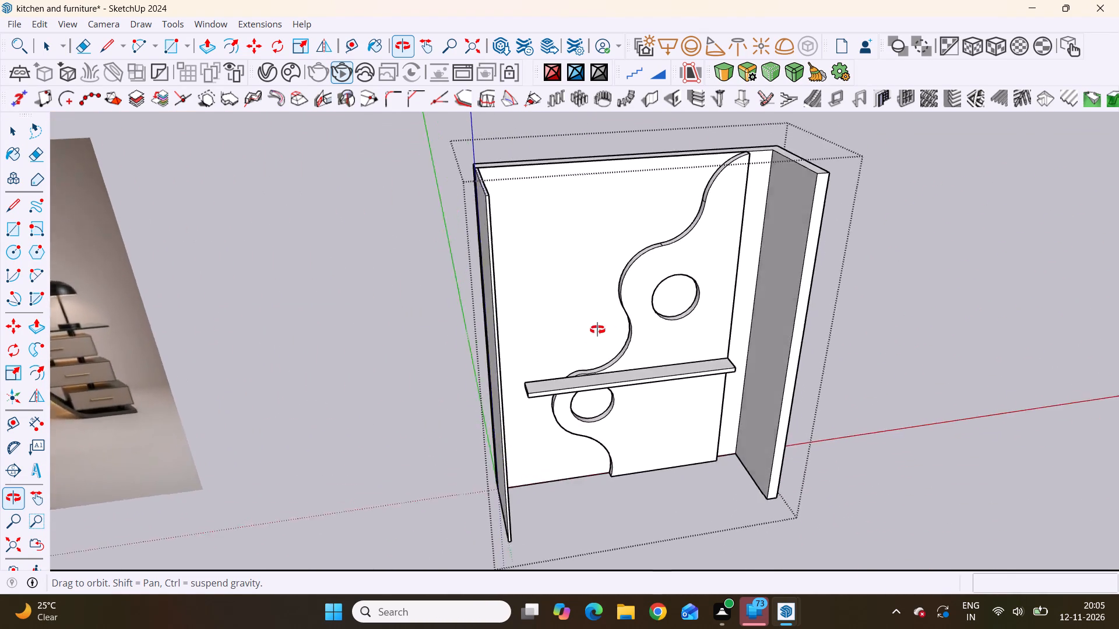
pyautogui.moveTo(597, 330); pyautogui.dragTo(343, 323, button='middle')
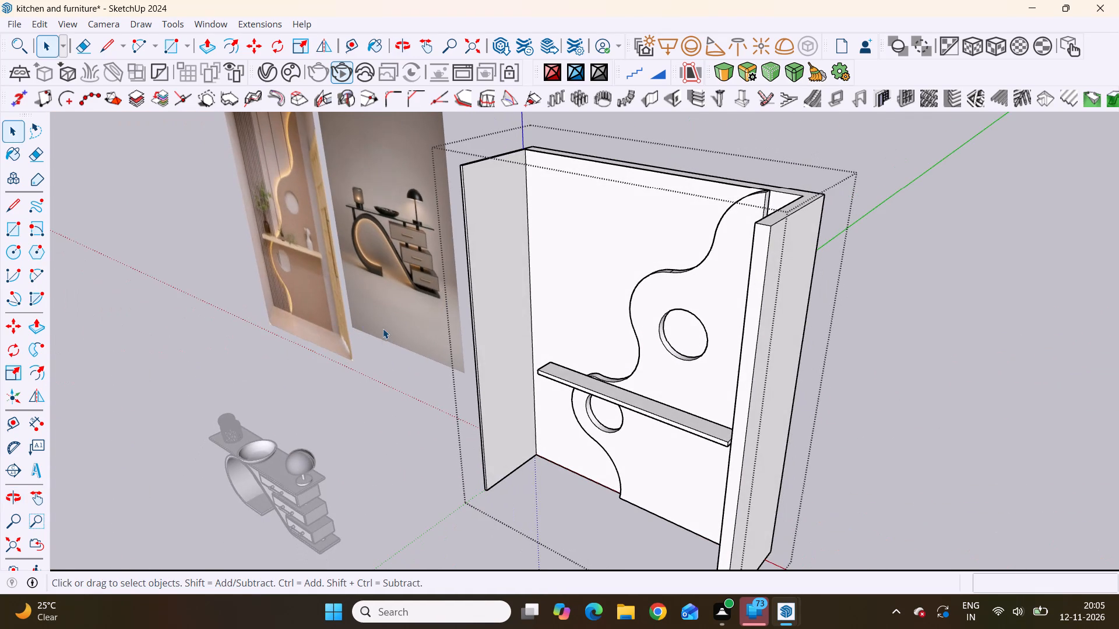
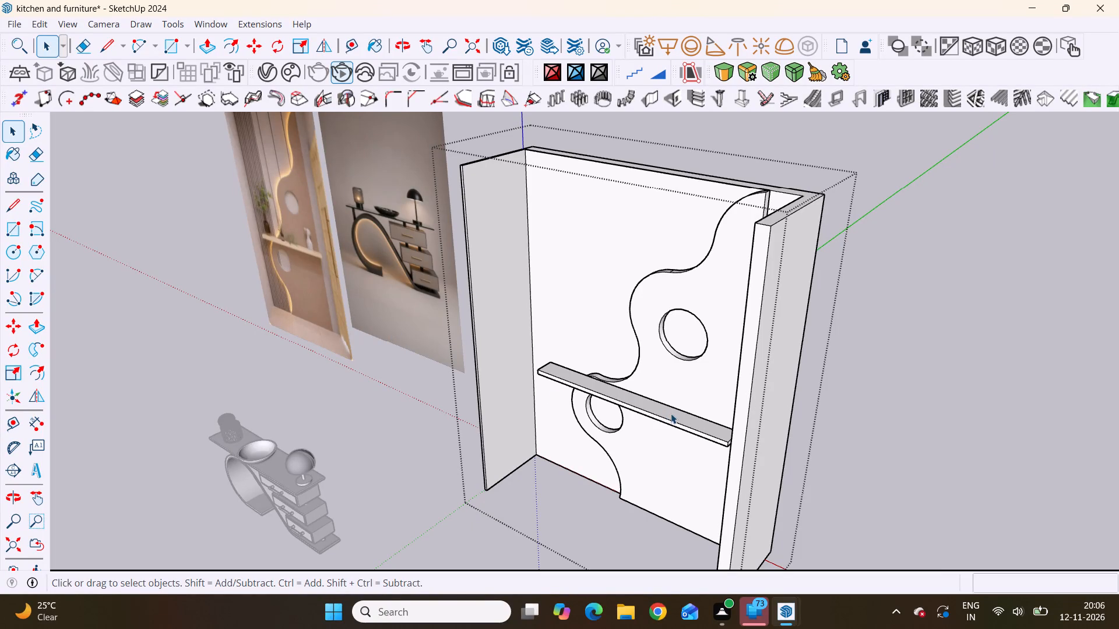
# Push/Pull the inner face of the thin side panel 2 13/16" toward the shelf to thicken the panel.
pyautogui.scroll(-11, 508, 328)
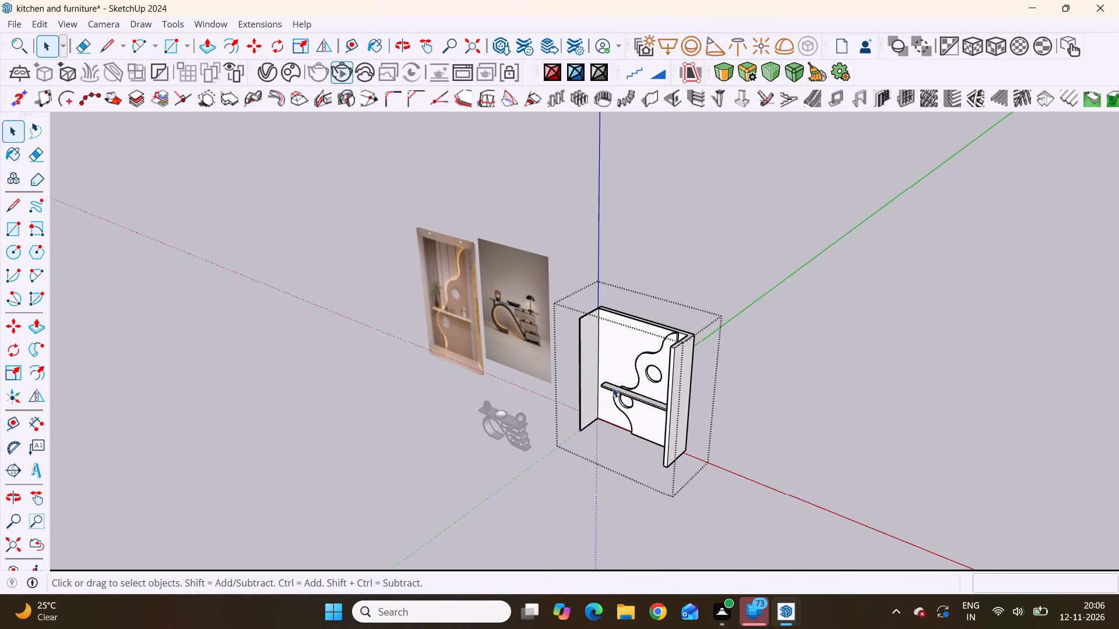
pyautogui.moveTo(612, 386); pyautogui.dragTo(759, 400, button='middle')
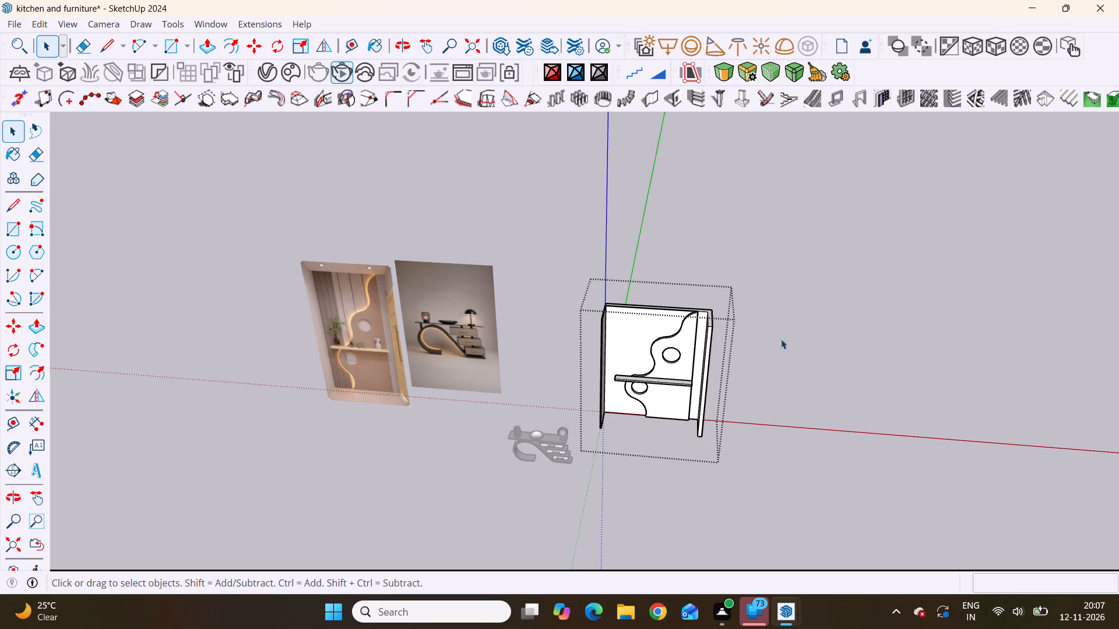
pyautogui.scroll(-3, 658, 374)
pyautogui.scroll(5, 638, 387)
pyautogui.moveTo(637, 387); pyautogui.dragTo(554, 418, button='middle')
pyautogui.scroll(7, 601, 367)
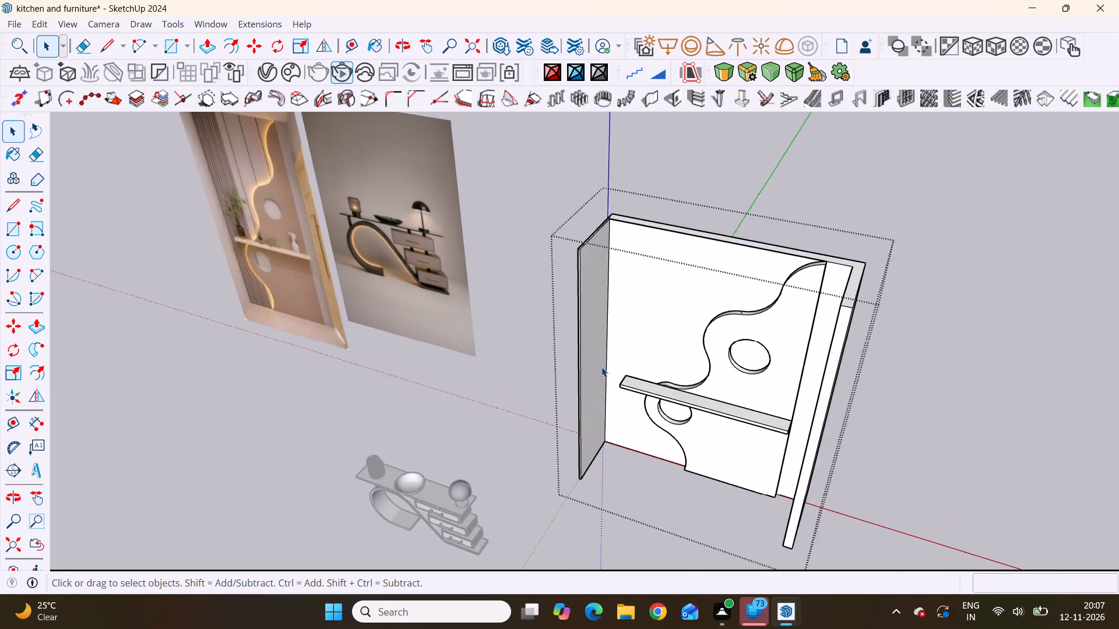
pyautogui.scroll(4, 601, 367)
pyautogui.doubleClick(589, 356)
pyautogui.click(589, 355)
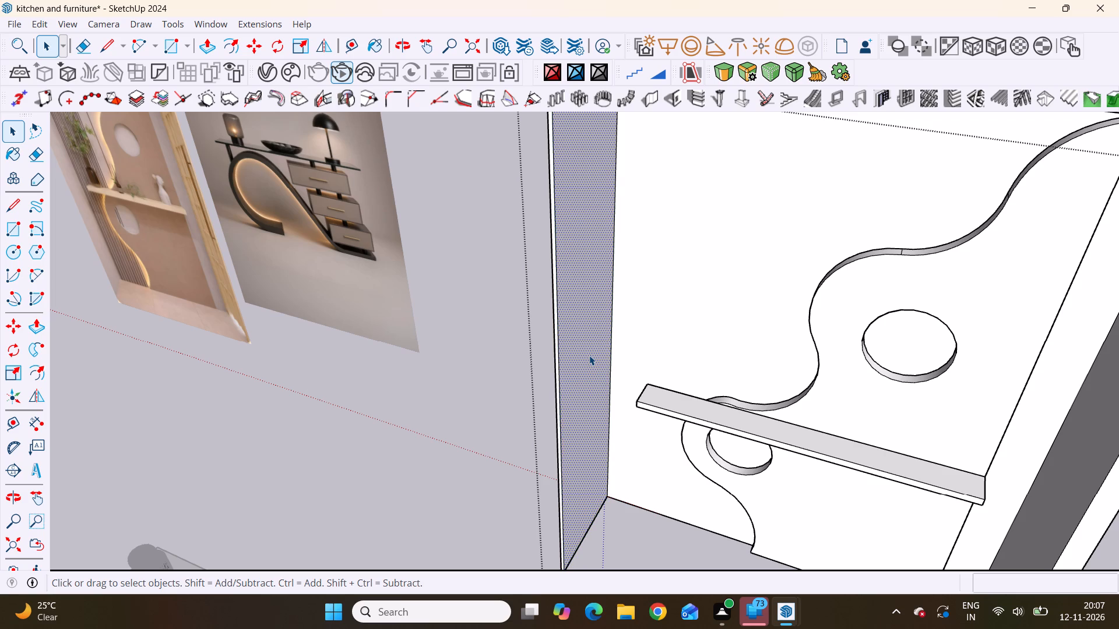
pyautogui.press('p')
pyautogui.click(588, 356)
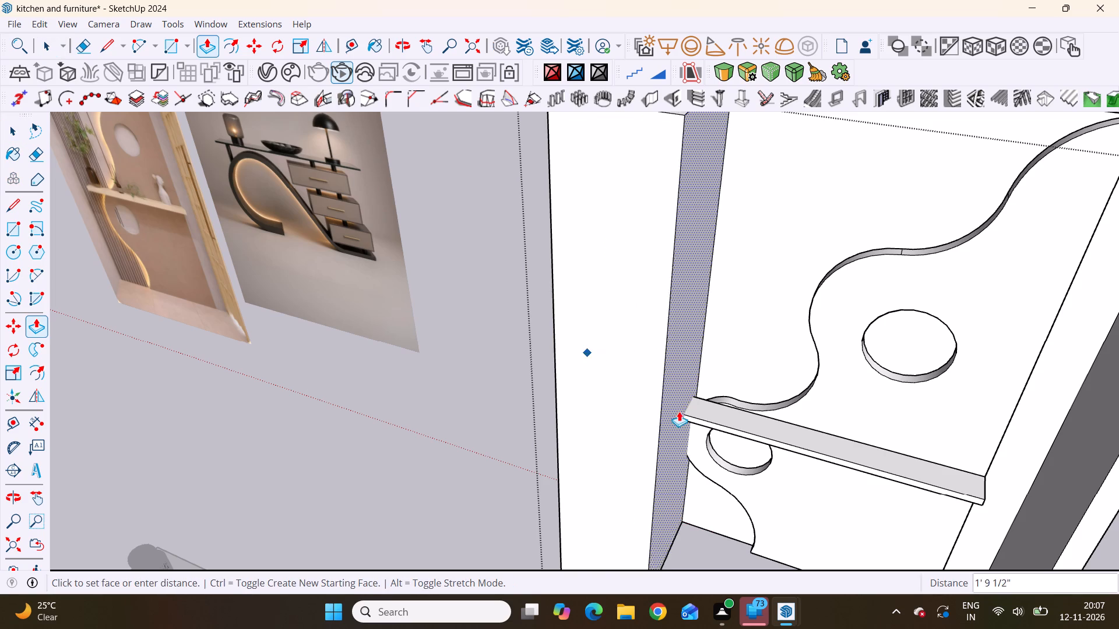
pyautogui.scroll(-12, 594, 392)
pyautogui.moveTo(594, 392); pyautogui.dragTo(736, 422, button='middle')
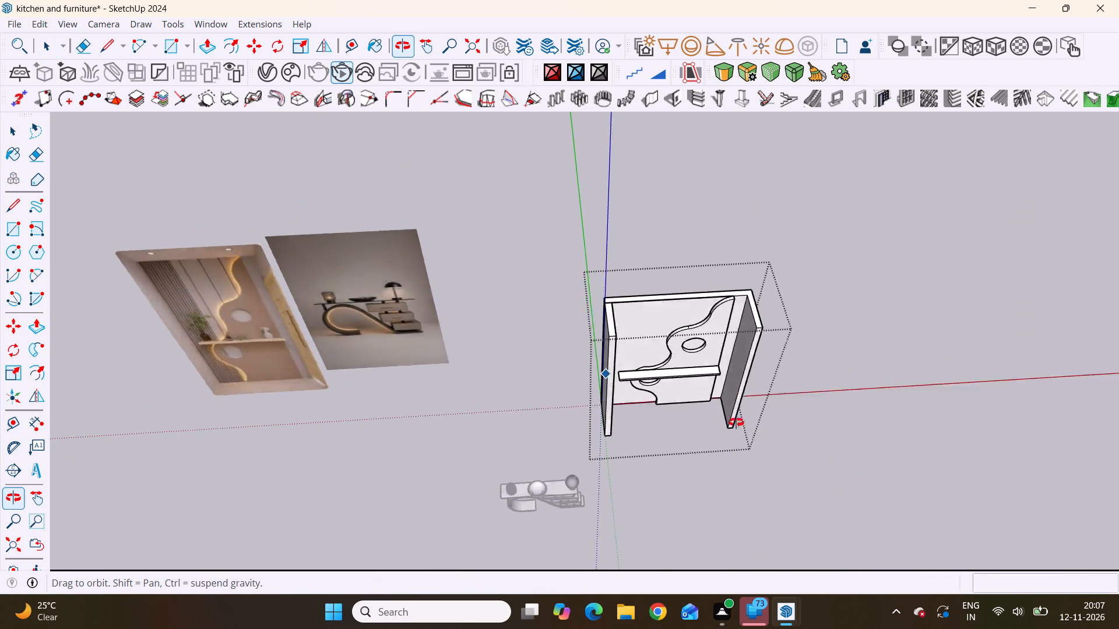
pyautogui.moveTo(736, 422); pyautogui.dragTo(736, 415, button='middle')
pyautogui.scroll(9, 629, 327)
pyautogui.moveTo(629, 327); pyautogui.dragTo(642, 448, button='middle')
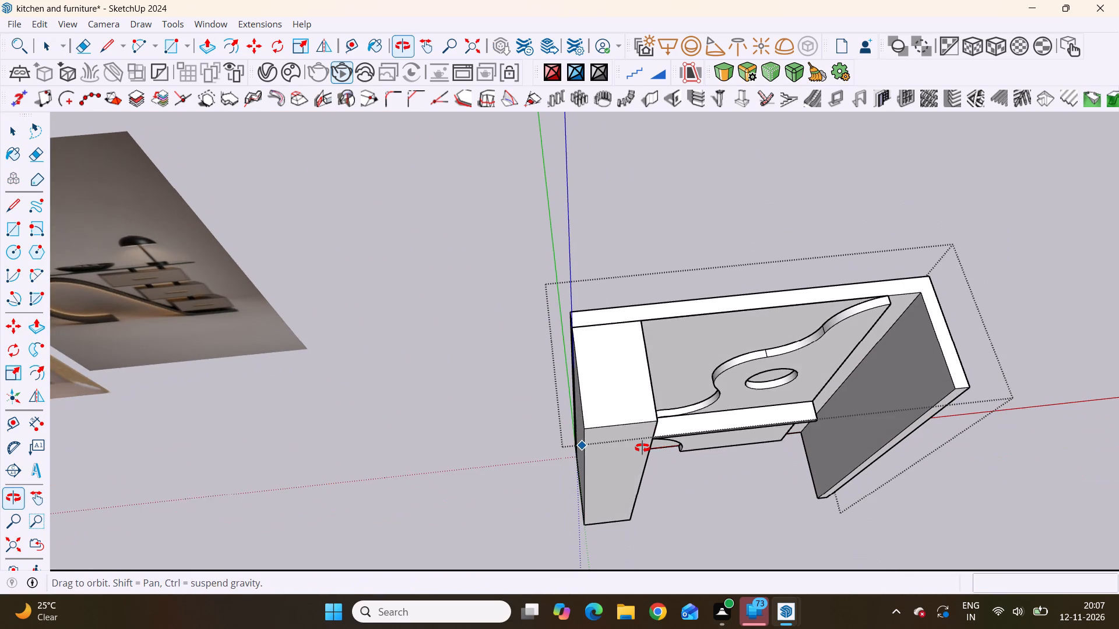
pyautogui.moveTo(642, 448); pyautogui.dragTo(643, 448, button='middle')
pyautogui.scroll(4, 596, 348)
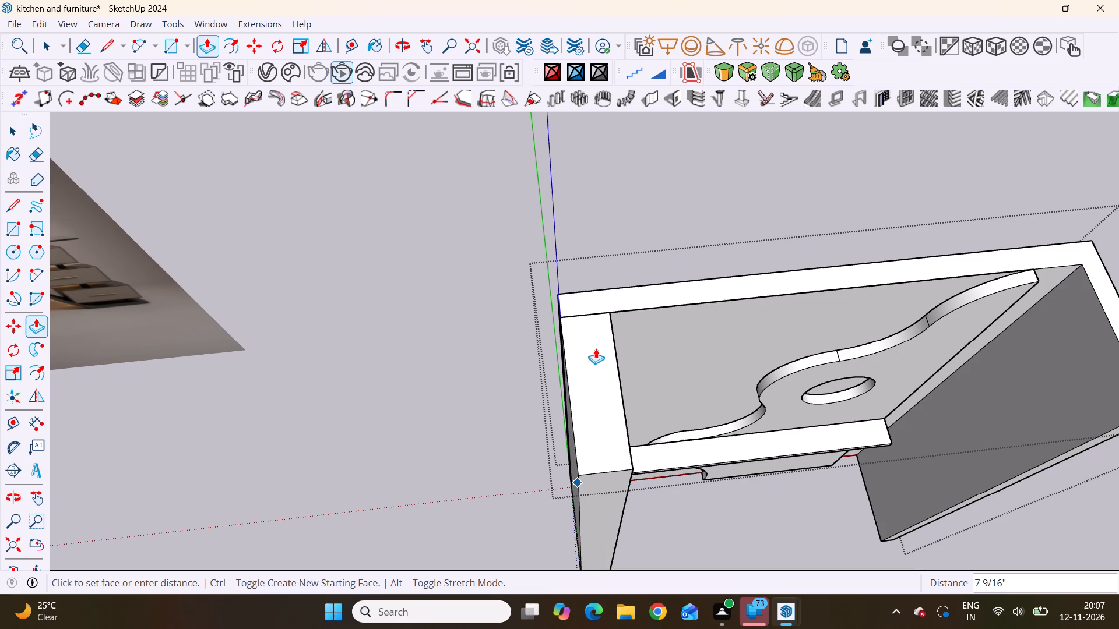
pyautogui.scroll(-8, 615, 366)
pyautogui.moveTo(646, 382); pyautogui.dragTo(451, 335, button='middle')
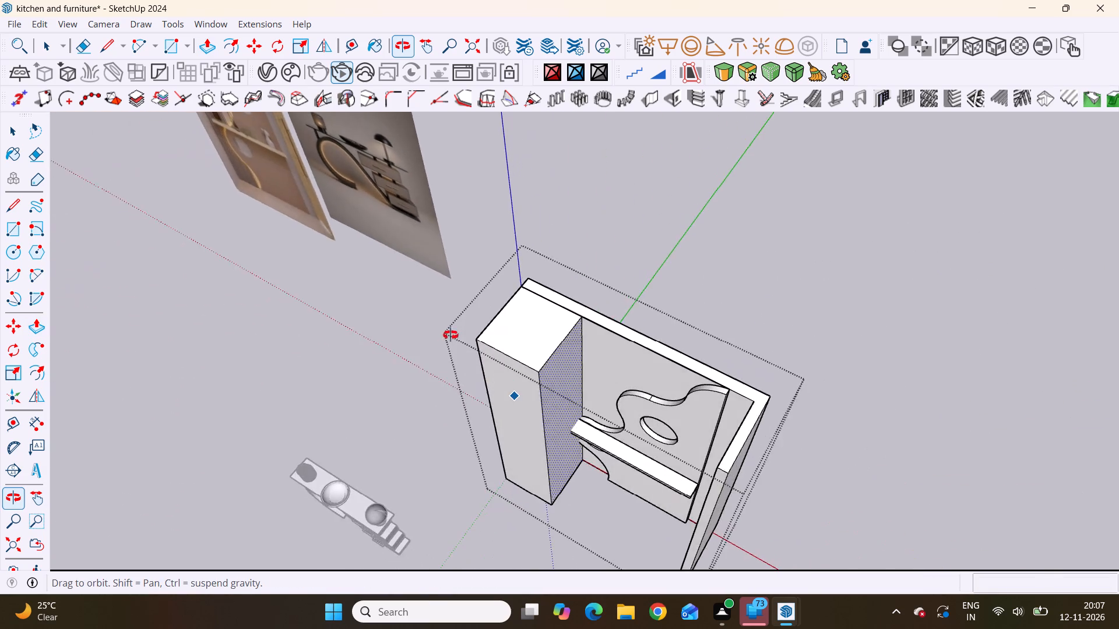
pyautogui.moveTo(451, 335); pyautogui.dragTo(541, 361, button='middle')
pyautogui.middleClick(541, 361)
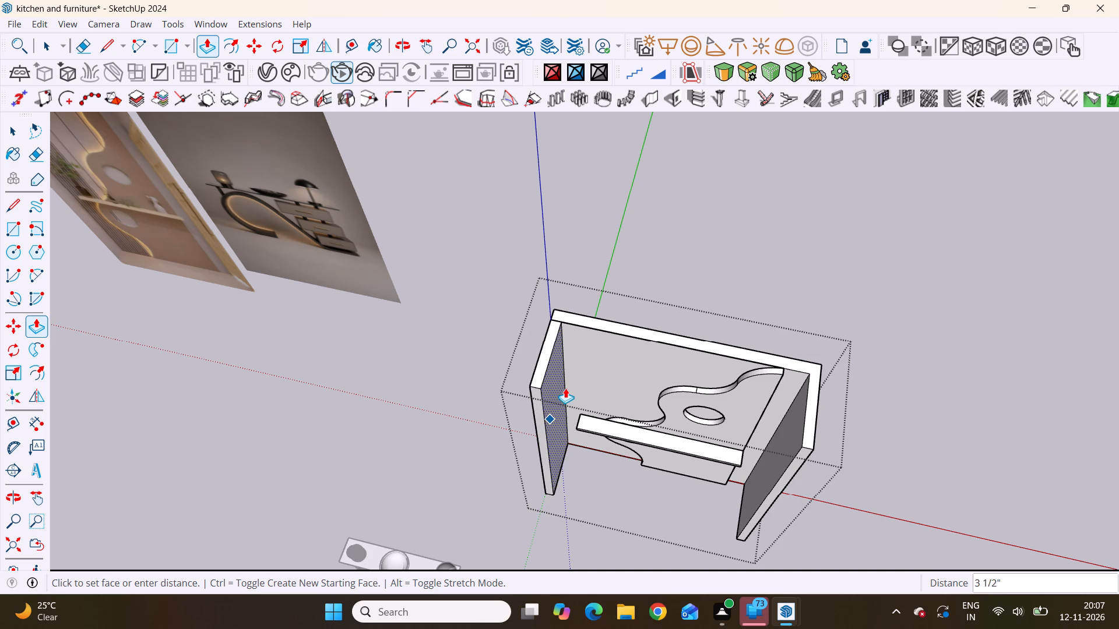
pyautogui.click(564, 388)
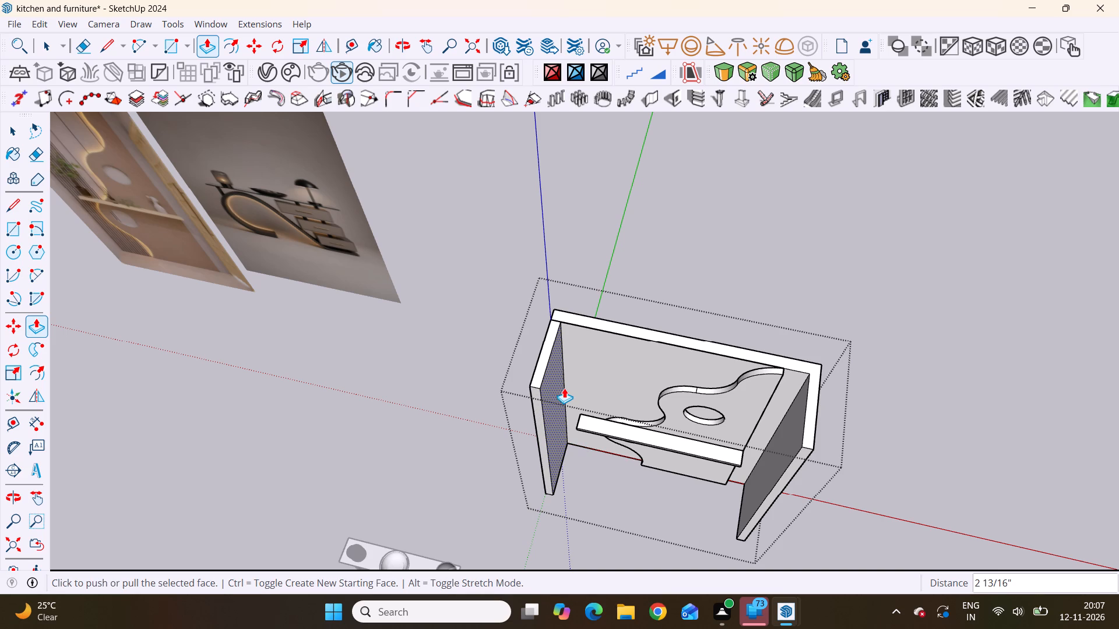
pyautogui.scroll(4, 635, 288)
pyautogui.scroll(9, 514, 334)
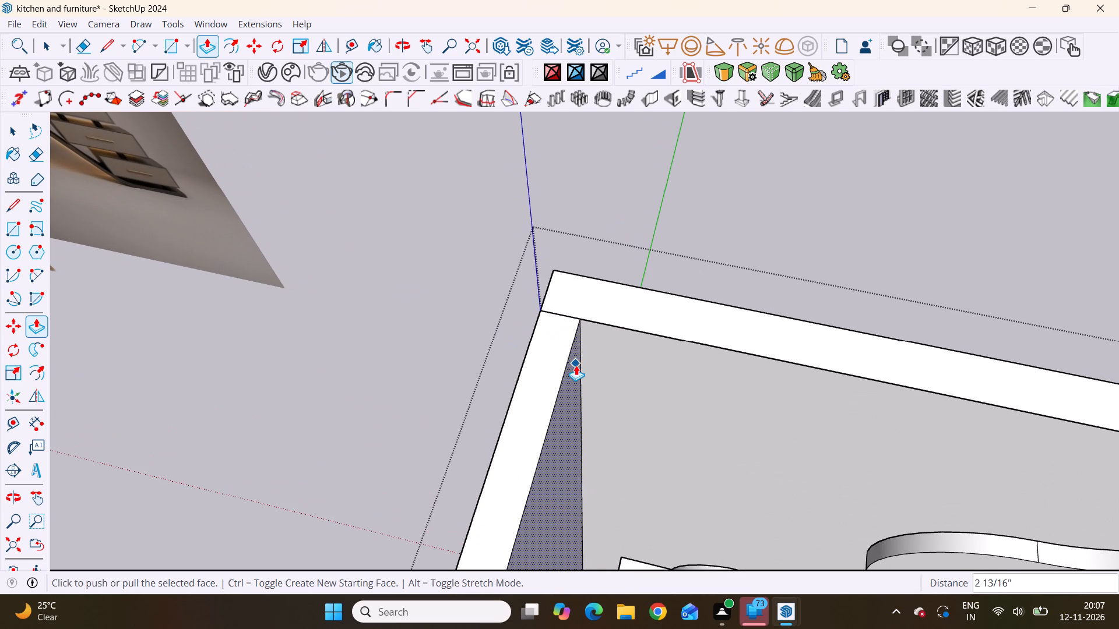
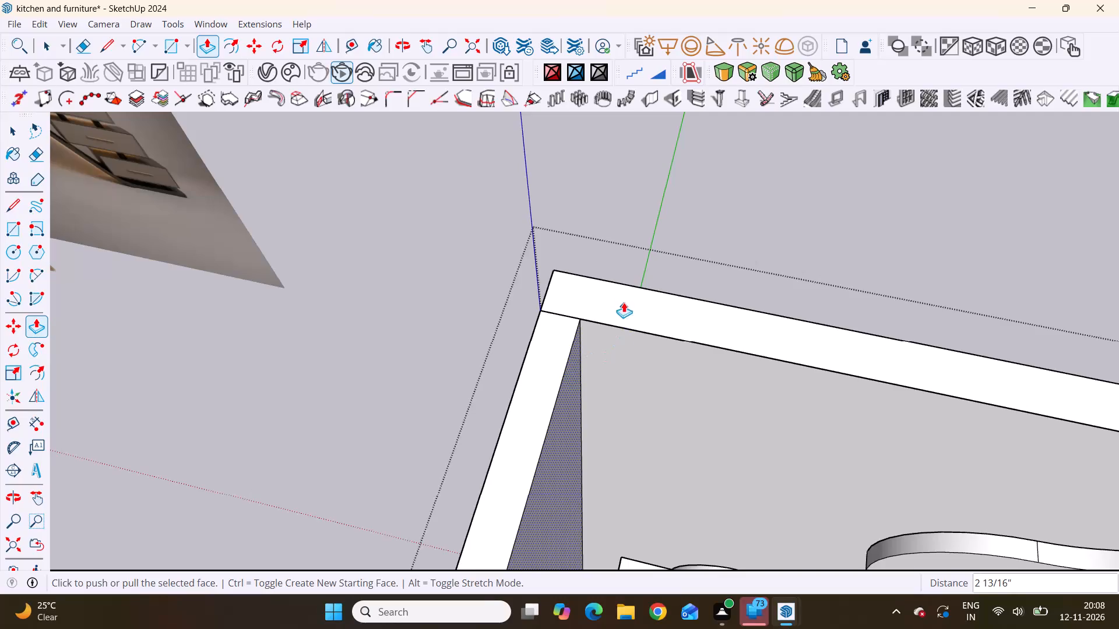
# Open the nested outline group and delete its vertical line where the thickened side panel meets the back panel on the outer side.
pyautogui.scroll(-15, 581, 319)
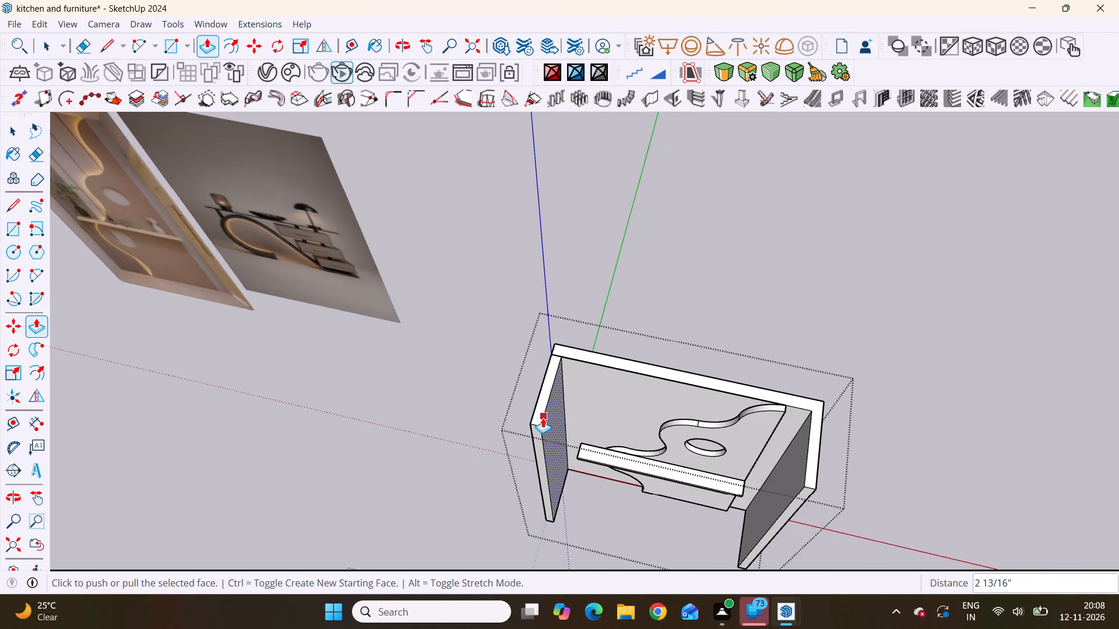
pyautogui.moveTo(561, 420); pyautogui.dragTo(694, 412, button='middle')
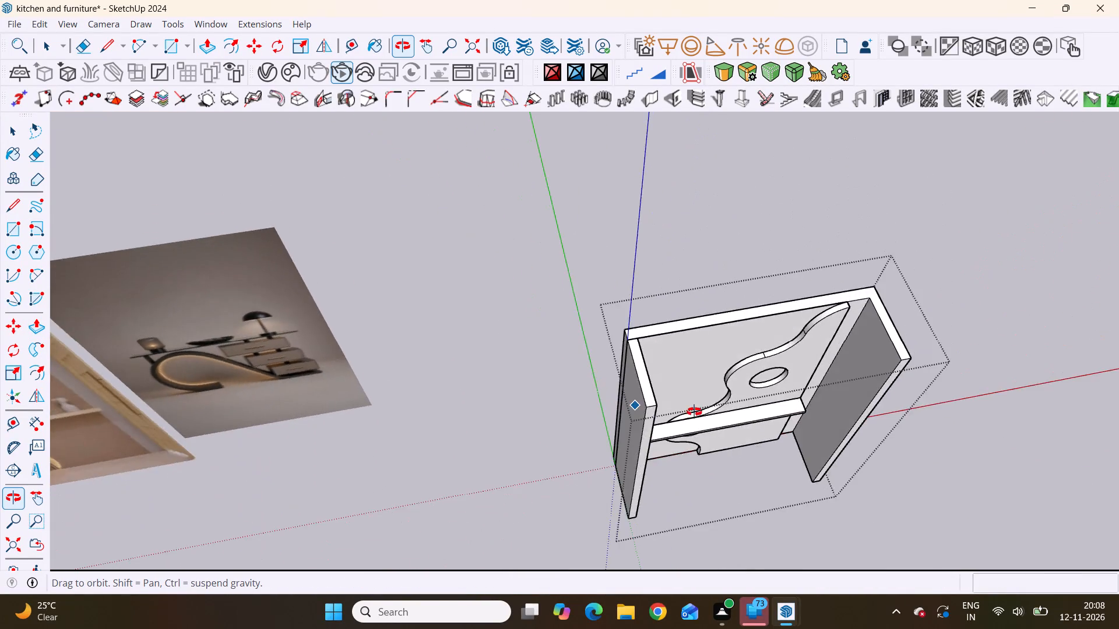
pyautogui.moveTo(694, 412); pyautogui.dragTo(707, 382, button='middle')
pyautogui.scroll(1, 707, 382)
pyautogui.scroll(5, 625, 347)
pyautogui.moveTo(646, 355); pyautogui.dragTo(704, 367, button='middle')
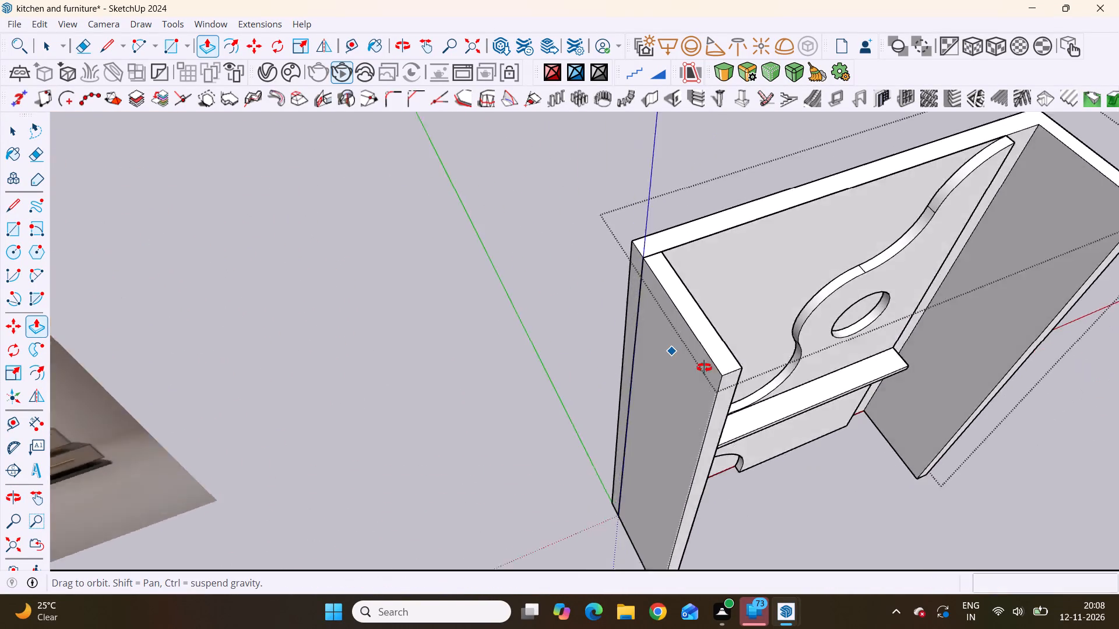
pyautogui.moveTo(704, 367); pyautogui.dragTo(897, 373, button='middle')
pyautogui.scroll(2, 897, 372)
pyautogui.press('space')
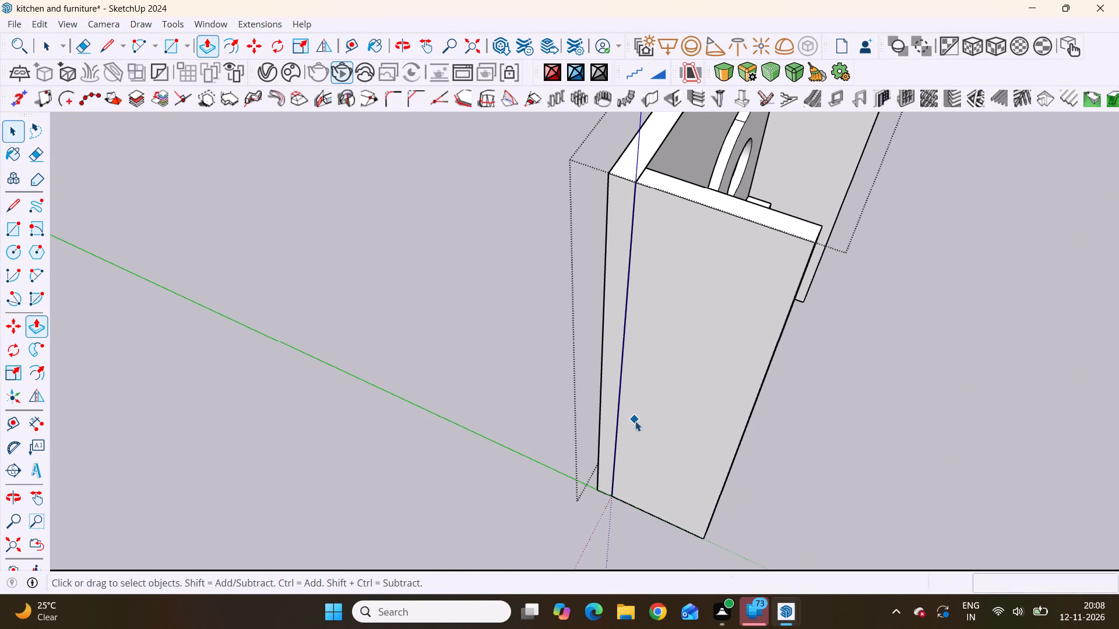
pyautogui.scroll(-4, 620, 420)
pyautogui.scroll(10, 605, 337)
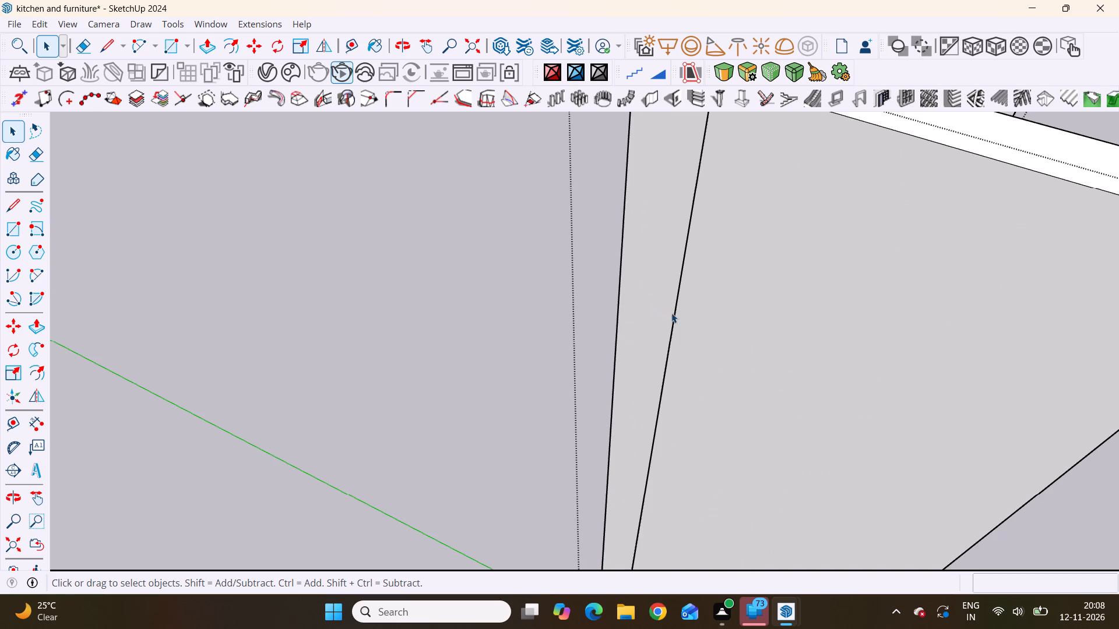
pyautogui.click(675, 316)
pyautogui.scroll(-10, 622, 341)
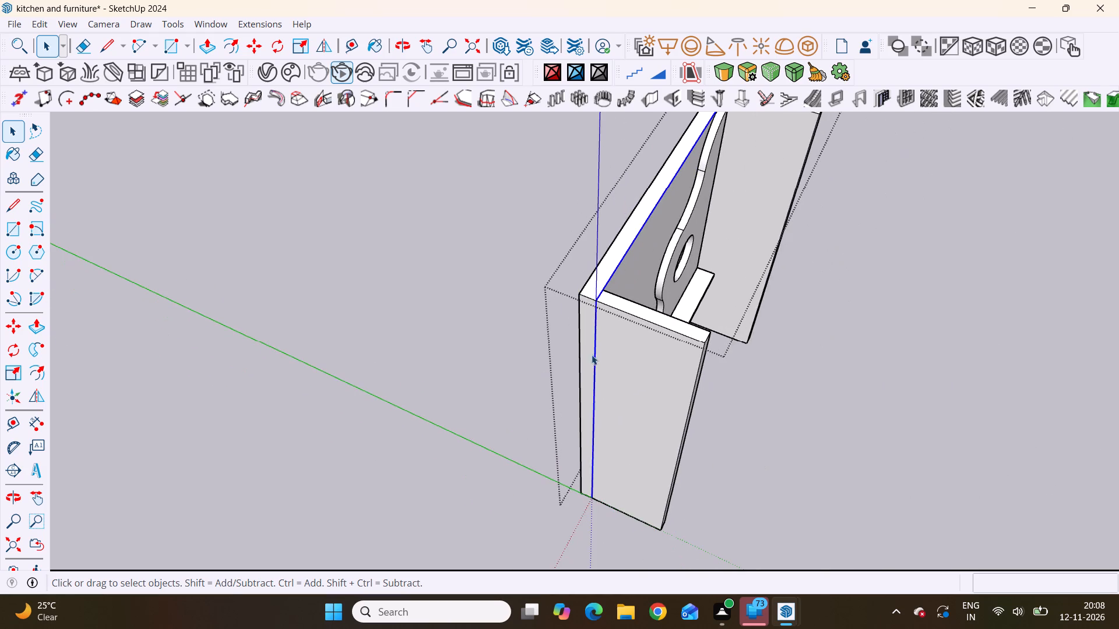
pyautogui.moveTo(551, 384); pyautogui.dragTo(570, 388, button='middle')
pyautogui.scroll(3, 565, 395)
pyautogui.scroll(10, 608, 286)
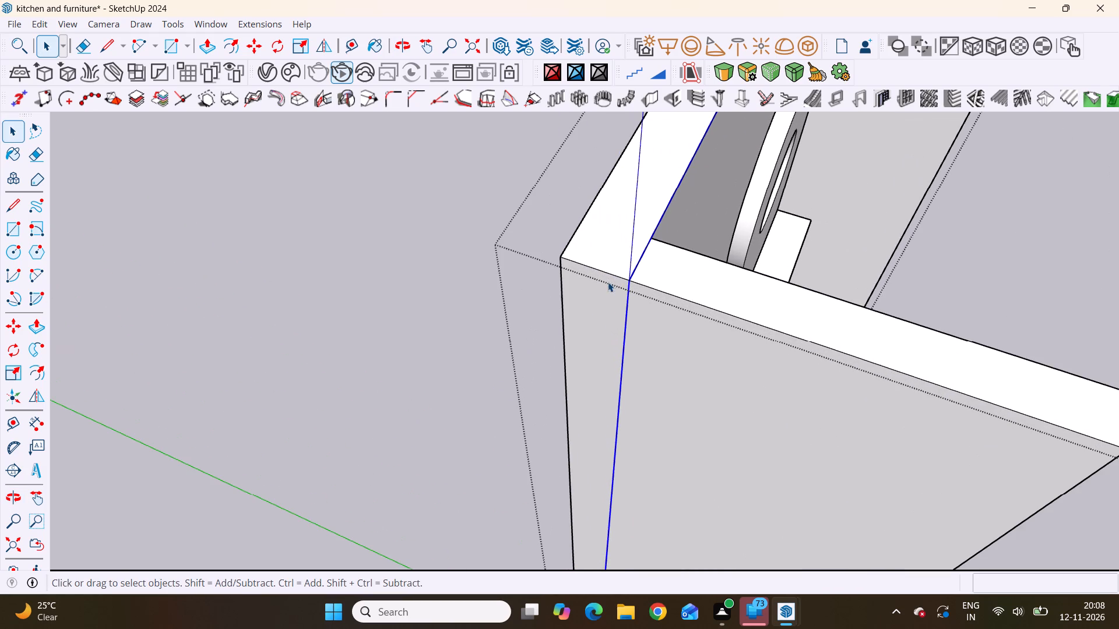
pyautogui.doubleClick(627, 321)
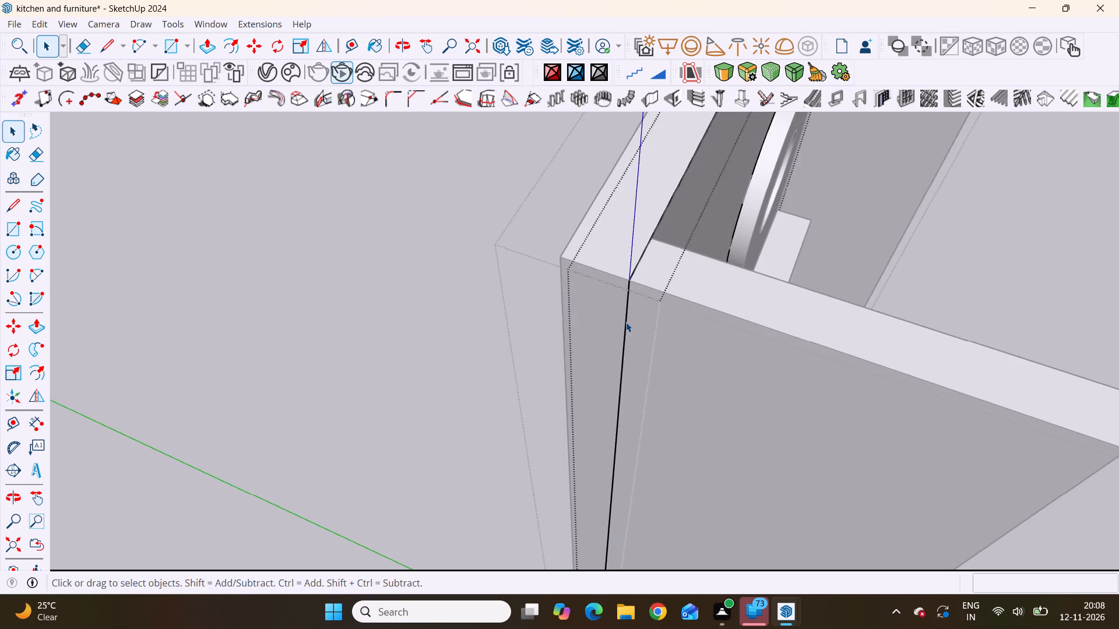
pyautogui.click(626, 322)
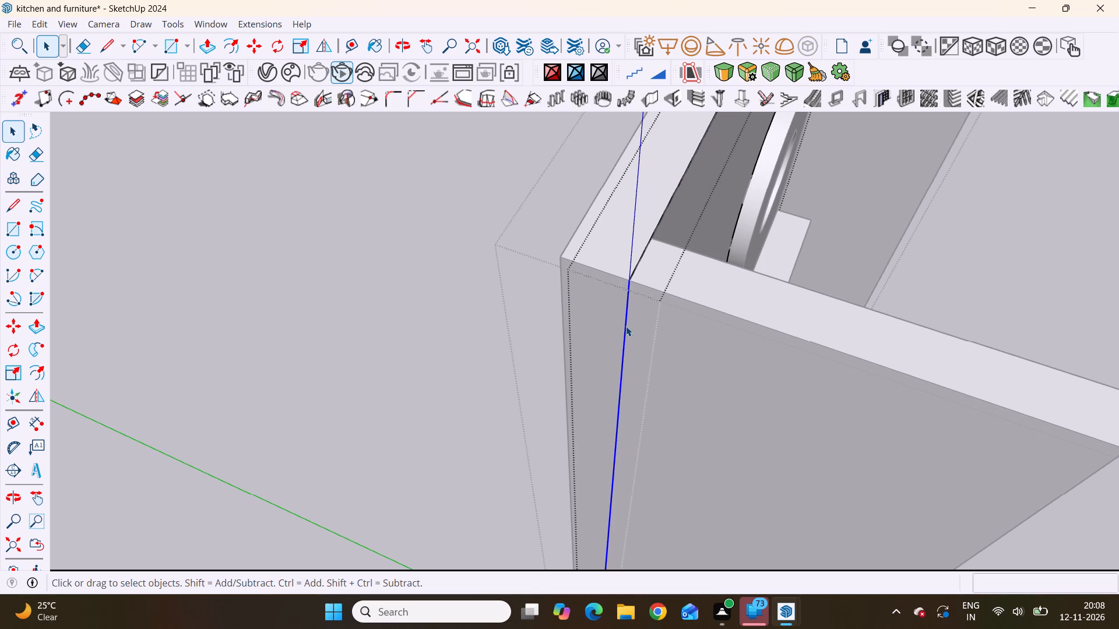
pyautogui.press('Delete')
# Delete the outline group's long top line running along the inner edge of the back panel from the thickened side panel.
pyautogui.scroll(-8, 635, 319)
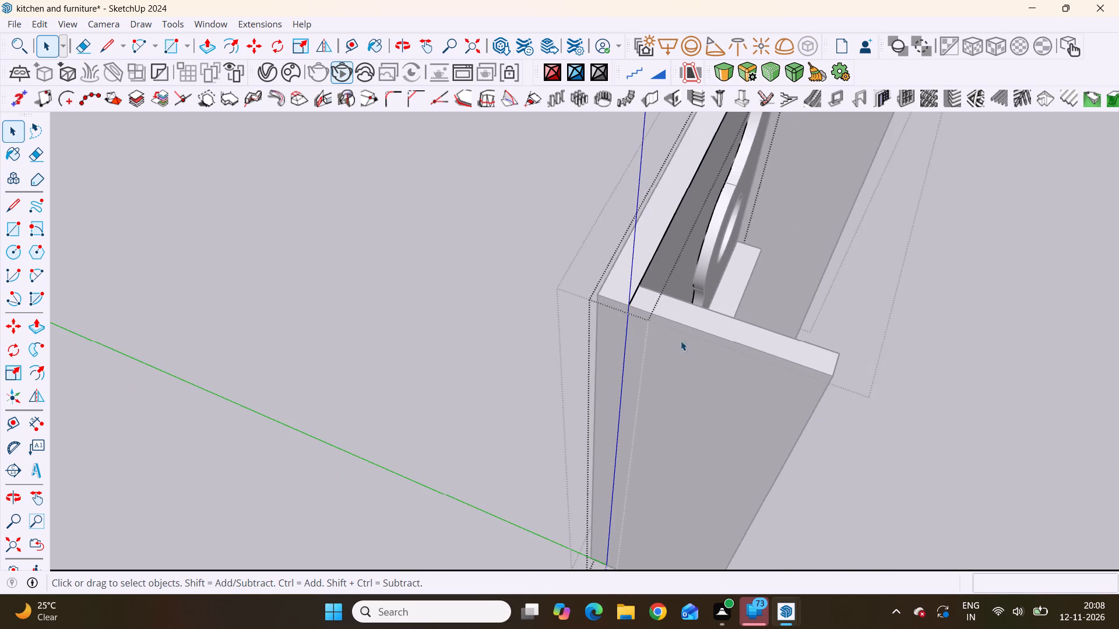
pyautogui.moveTo(661, 344); pyautogui.dragTo(545, 361, button='middle')
pyautogui.scroll(8, 699, 287)
pyautogui.scroll(4, 523, 355)
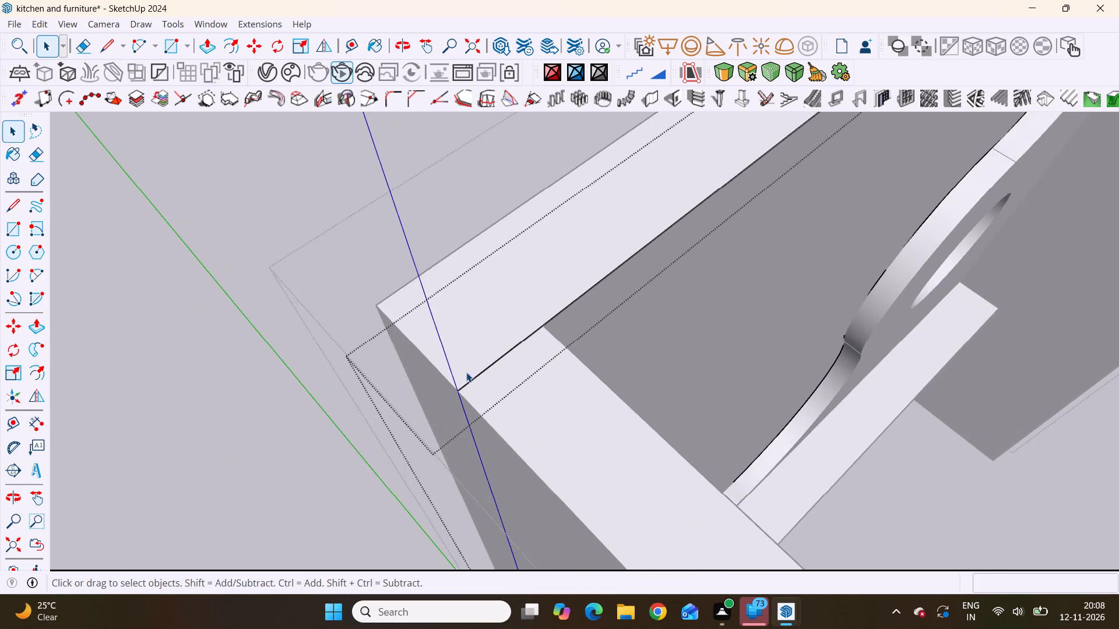
pyautogui.scroll(4, 466, 372)
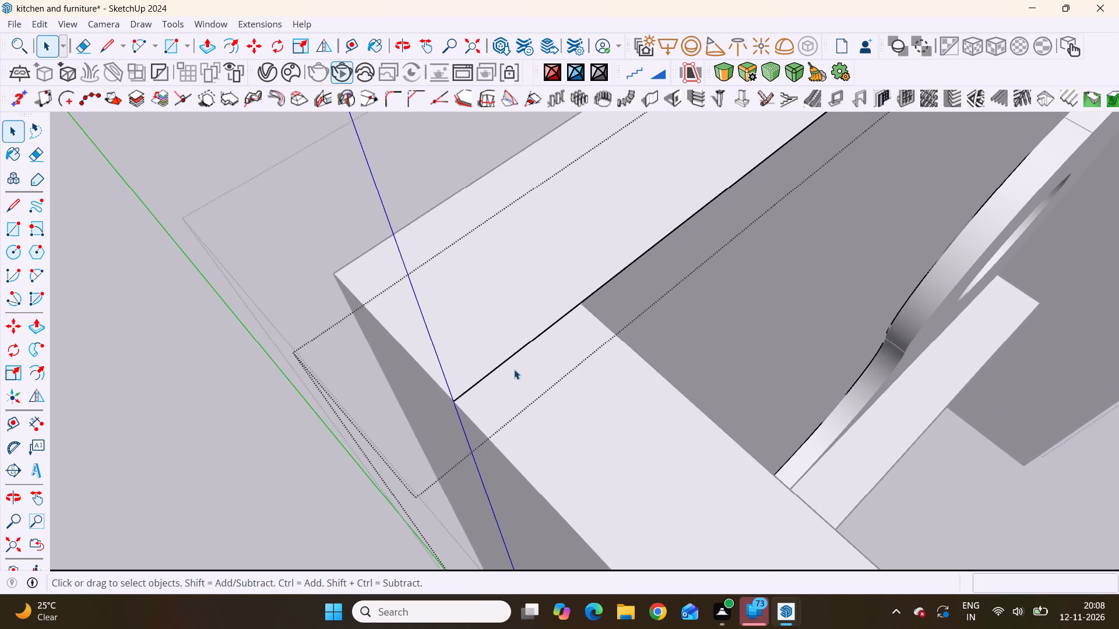
pyautogui.click(507, 359)
pyautogui.doubleClick(506, 359)
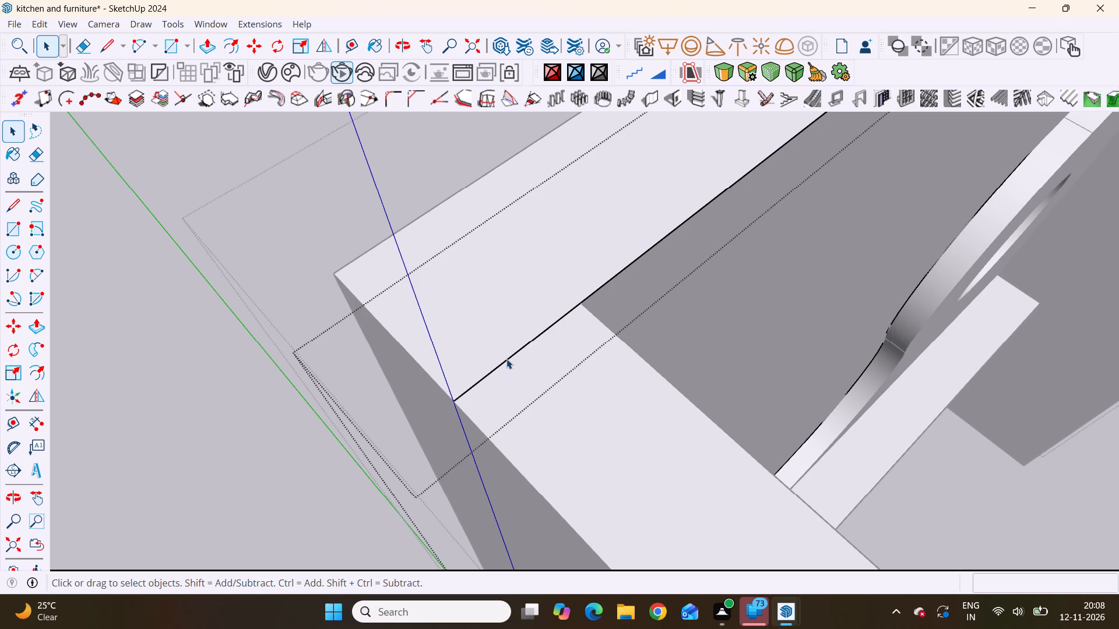
pyautogui.doubleClick(513, 360)
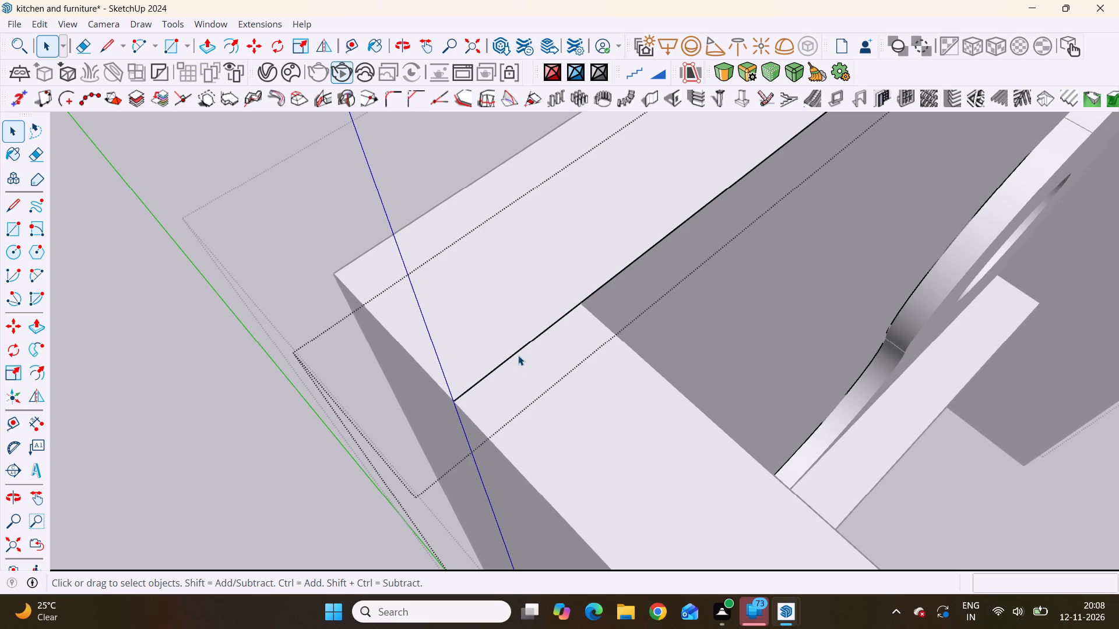
pyautogui.click(518, 355)
pyautogui.doubleClick(518, 355)
pyautogui.click(518, 355)
pyautogui.doubleClick(518, 355)
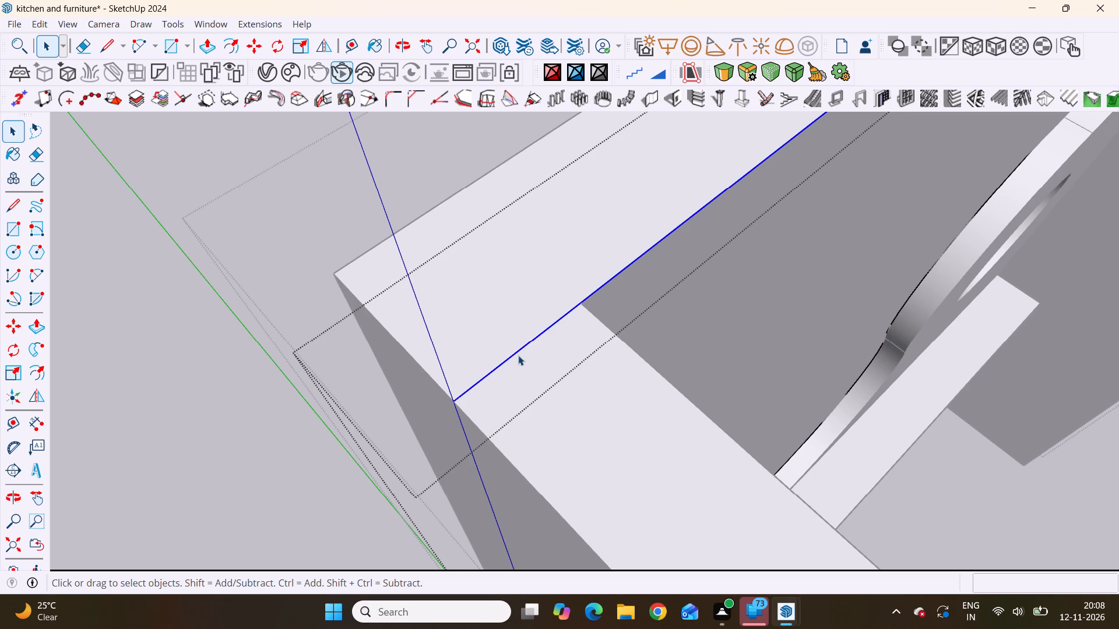
pyautogui.click(525, 346)
pyautogui.tripleClick(525, 346)
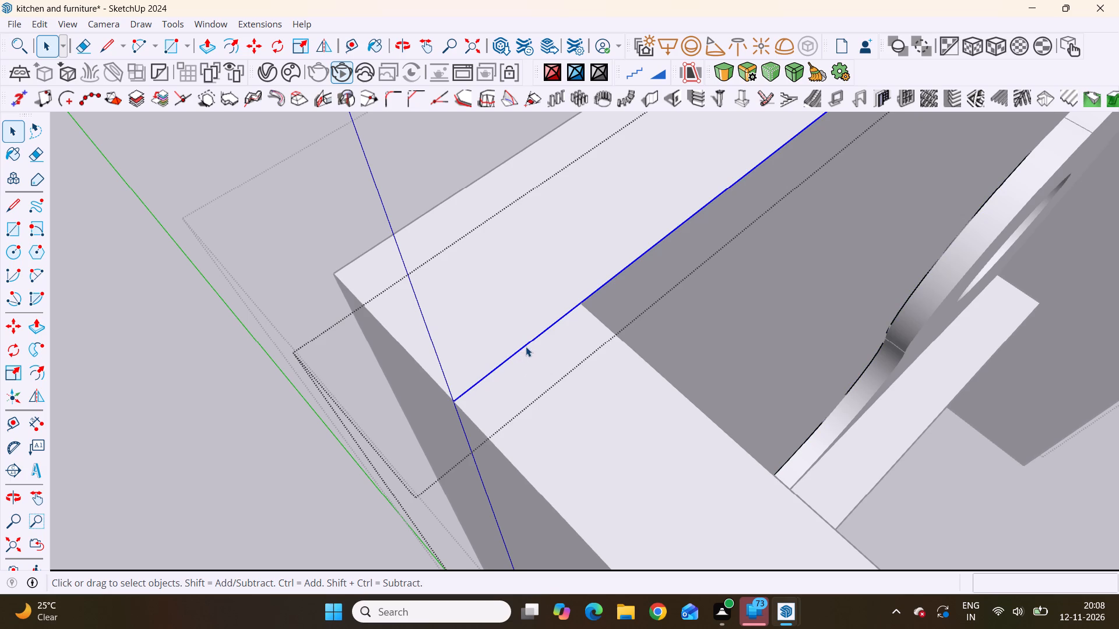
pyautogui.click(526, 347)
pyautogui.scroll(-20, 465, 326)
pyautogui.scroll(-3, 465, 326)
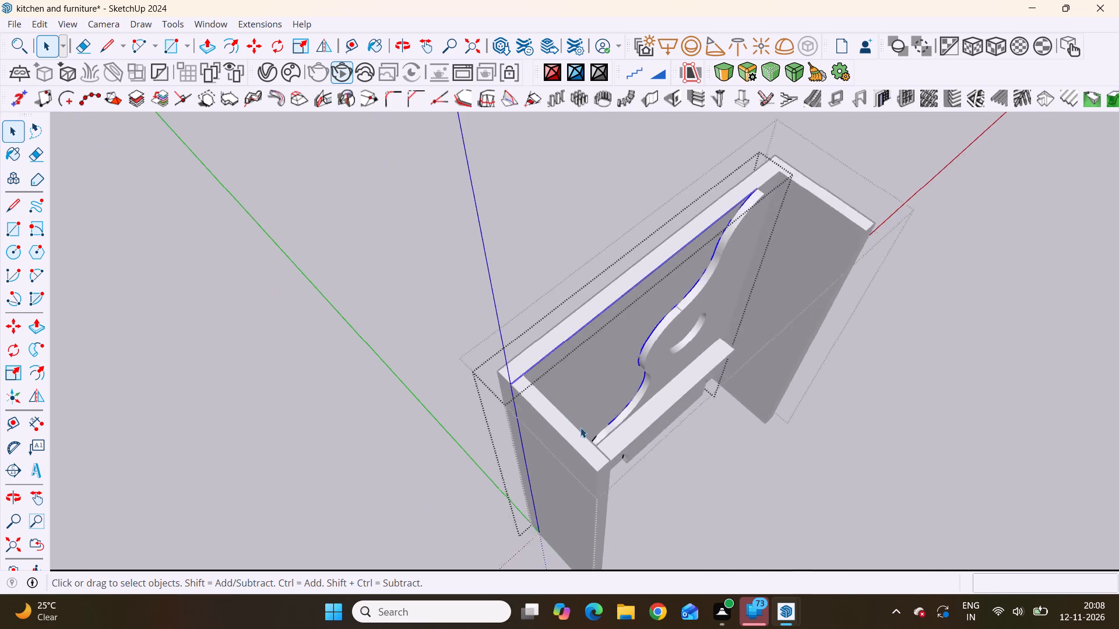
pyautogui.scroll(-1, 580, 427)
pyautogui.moveTo(635, 438); pyautogui.dragTo(544, 414, button='middle')
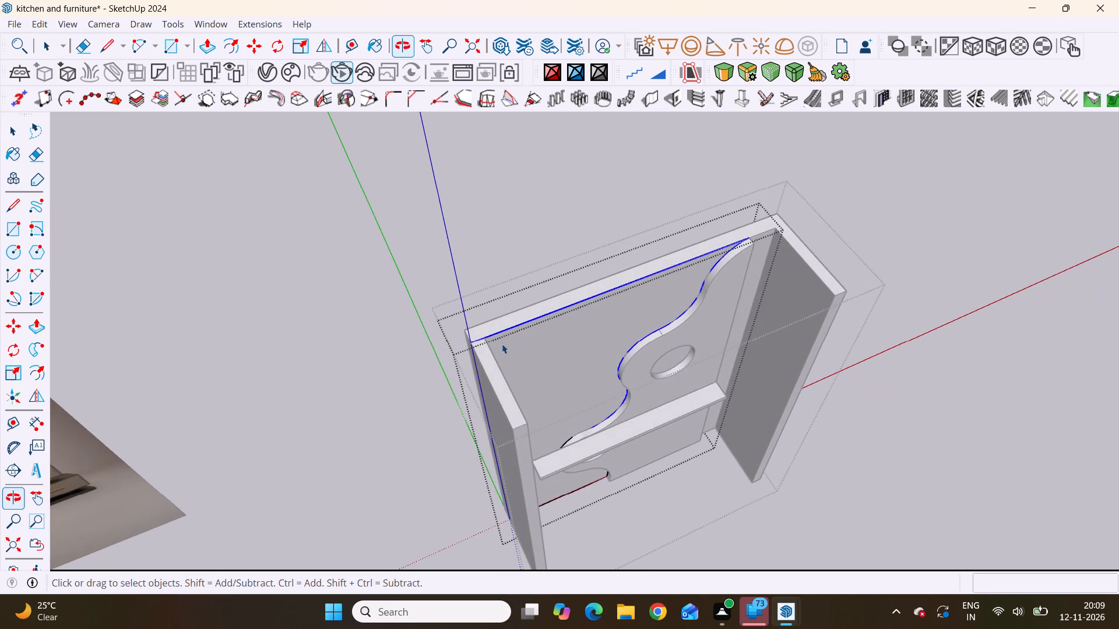
pyautogui.scroll(11, 498, 337)
pyautogui.moveTo(445, 353); pyautogui.dragTo(659, 250, button='middle')
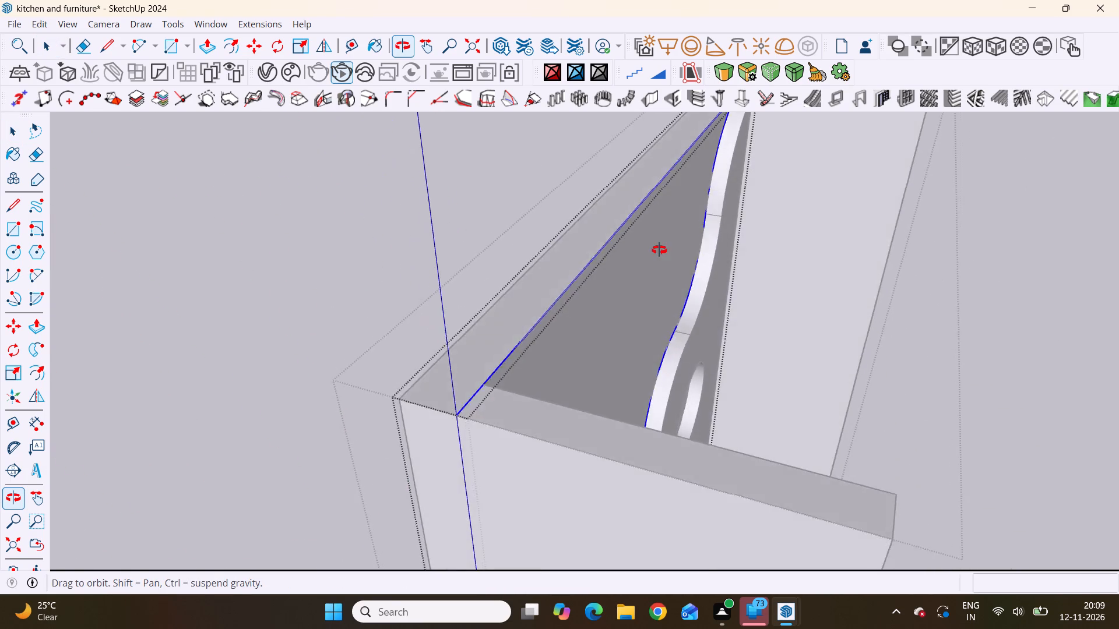
pyautogui.moveTo(659, 250); pyautogui.dragTo(482, 358, button='middle')
pyautogui.moveTo(478, 355); pyautogui.dragTo(463, 384, button='middle')
pyautogui.scroll(-3, 463, 384)
pyautogui.scroll(5, 439, 312)
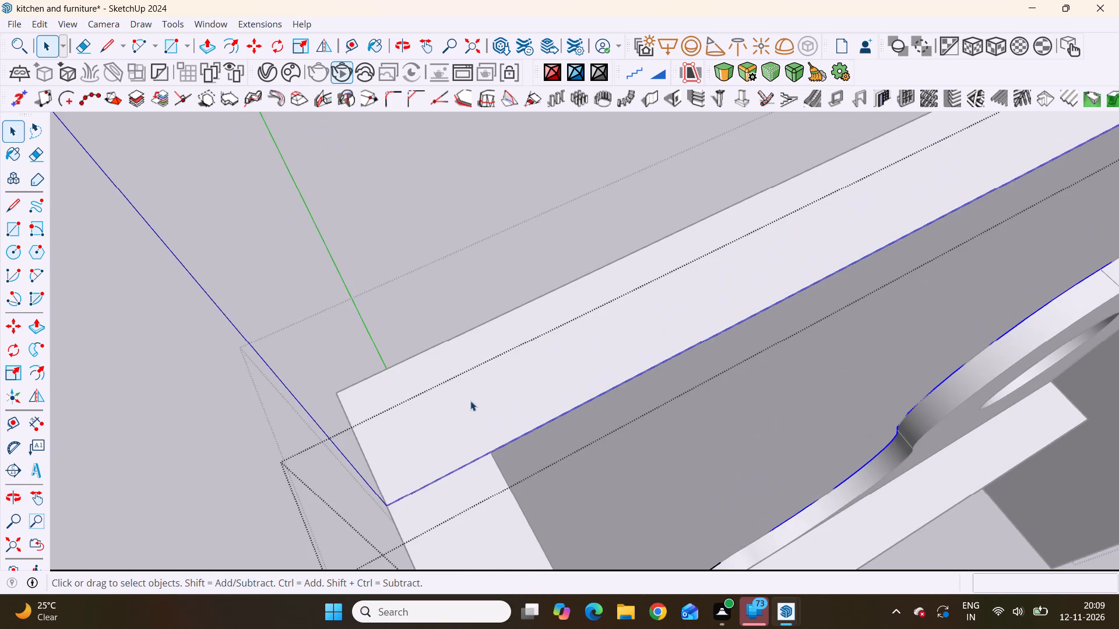
pyautogui.scroll(-4, 474, 362)
pyautogui.scroll(5, 471, 457)
pyautogui.click(494, 376)
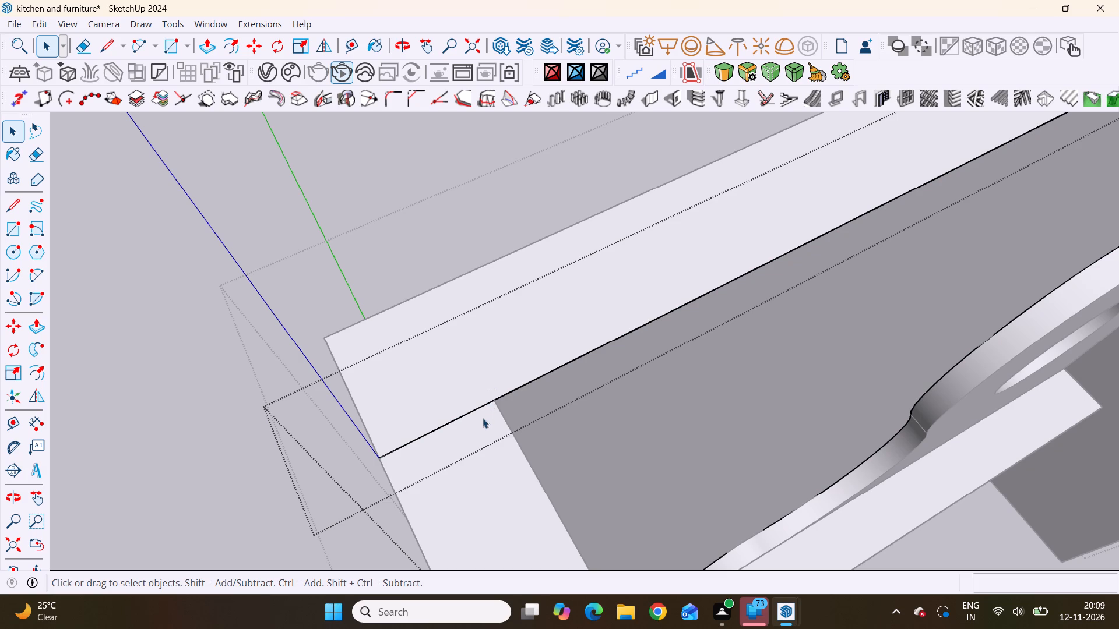
pyautogui.doubleClick(477, 414)
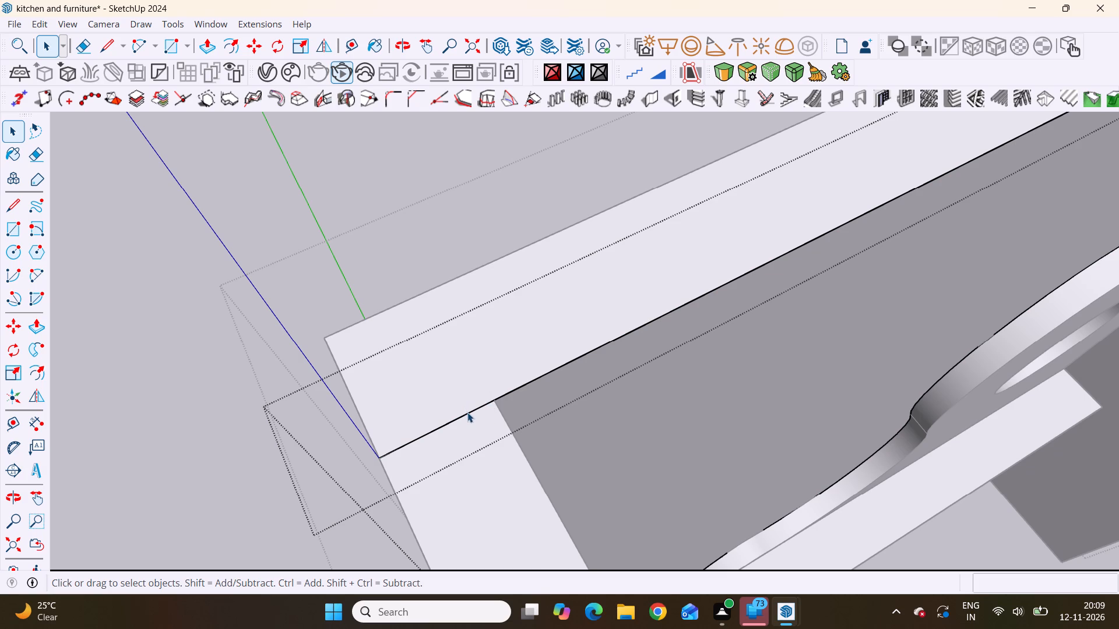
pyautogui.doubleClick(467, 412)
pyautogui.press('Delete')
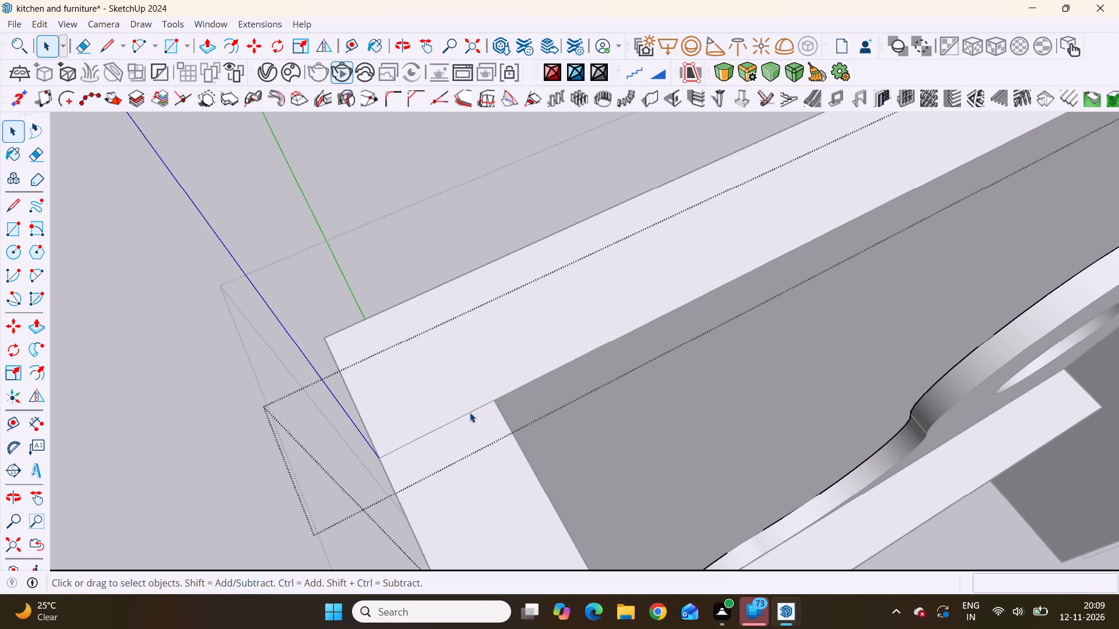
# Close the outline group and delete the short seam edge between the side panel and back panel on the top face.
pyautogui.scroll(-20, 473, 364)
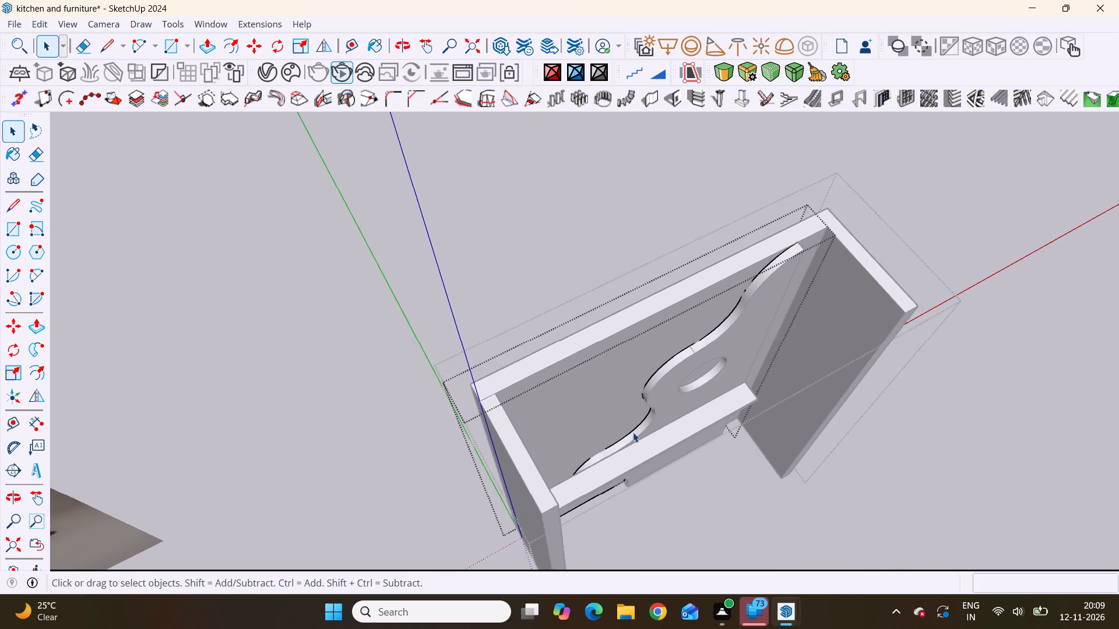
pyautogui.scroll(-2, 633, 432)
pyautogui.moveTo(675, 448); pyautogui.dragTo(635, 429, button='middle')
pyautogui.scroll(3, 512, 345)
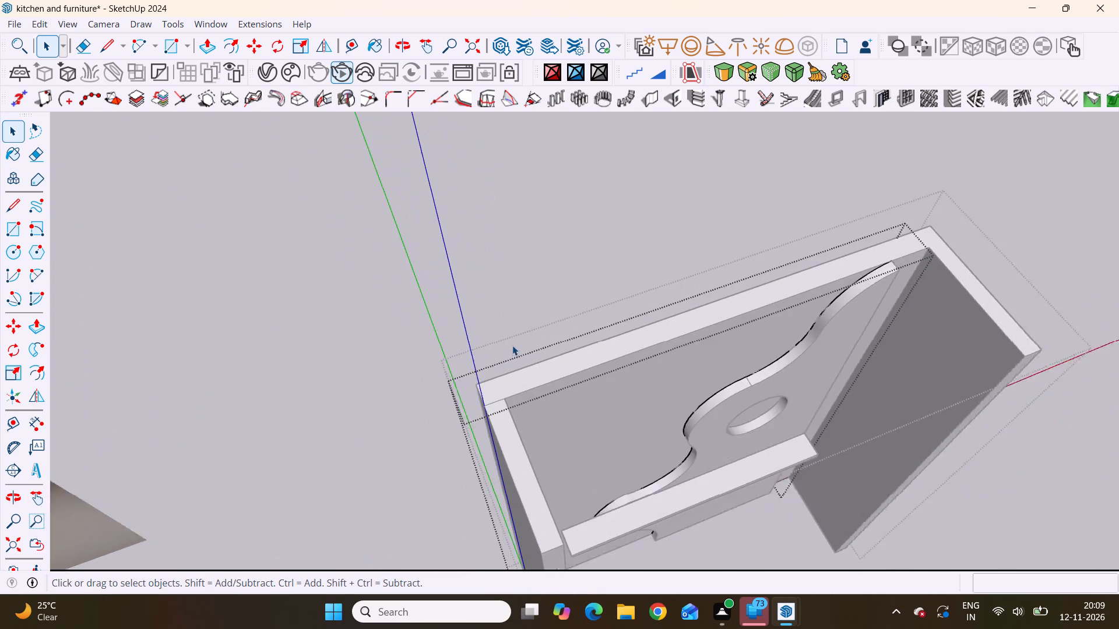
pyautogui.scroll(14, 512, 345)
pyautogui.click(344, 268)
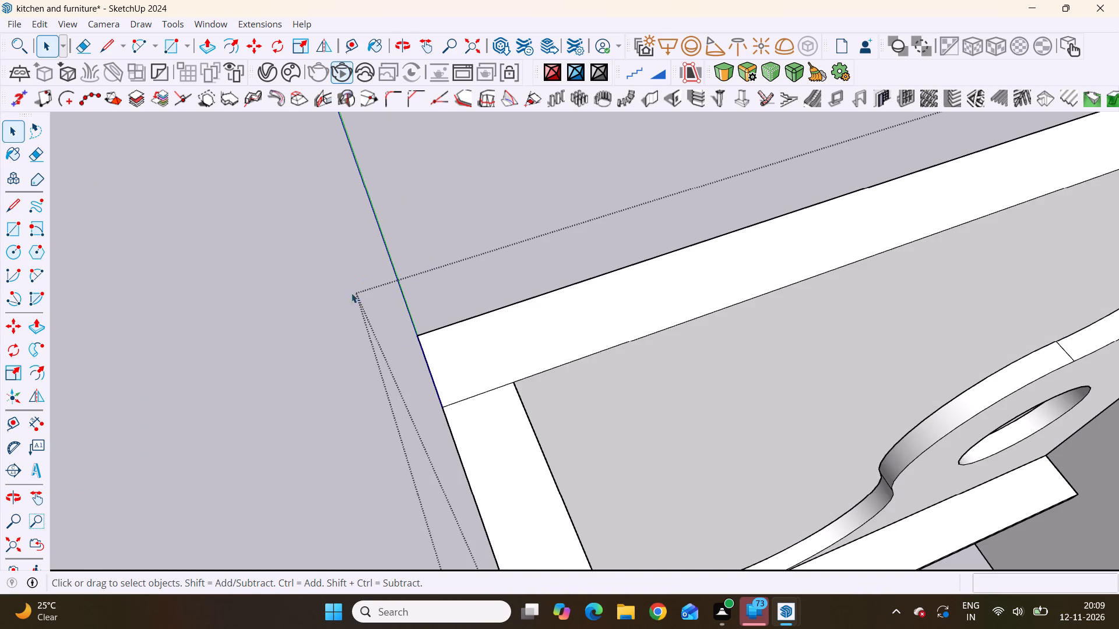
pyautogui.click(483, 399)
pyautogui.doubleClick(483, 399)
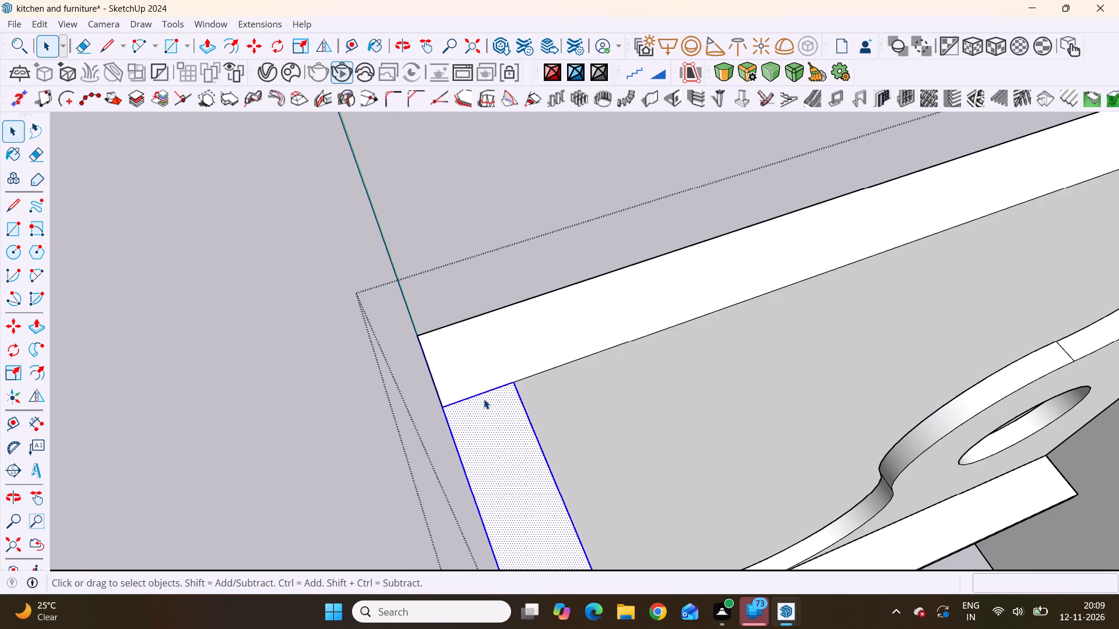
pyautogui.click(484, 399)
pyautogui.click(486, 398)
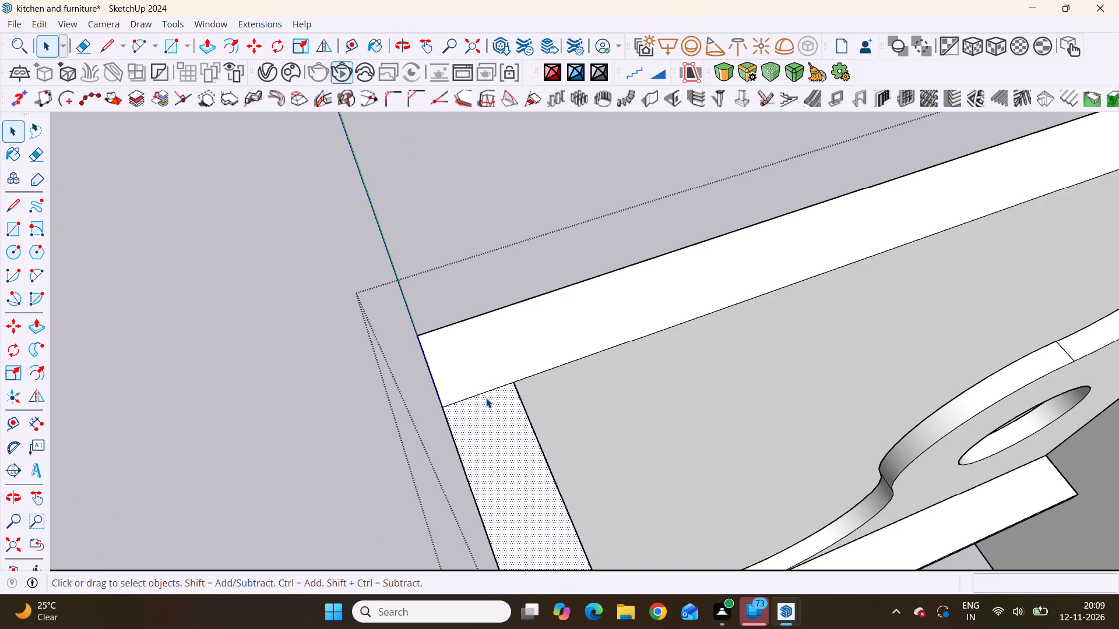
pyautogui.click(486, 394)
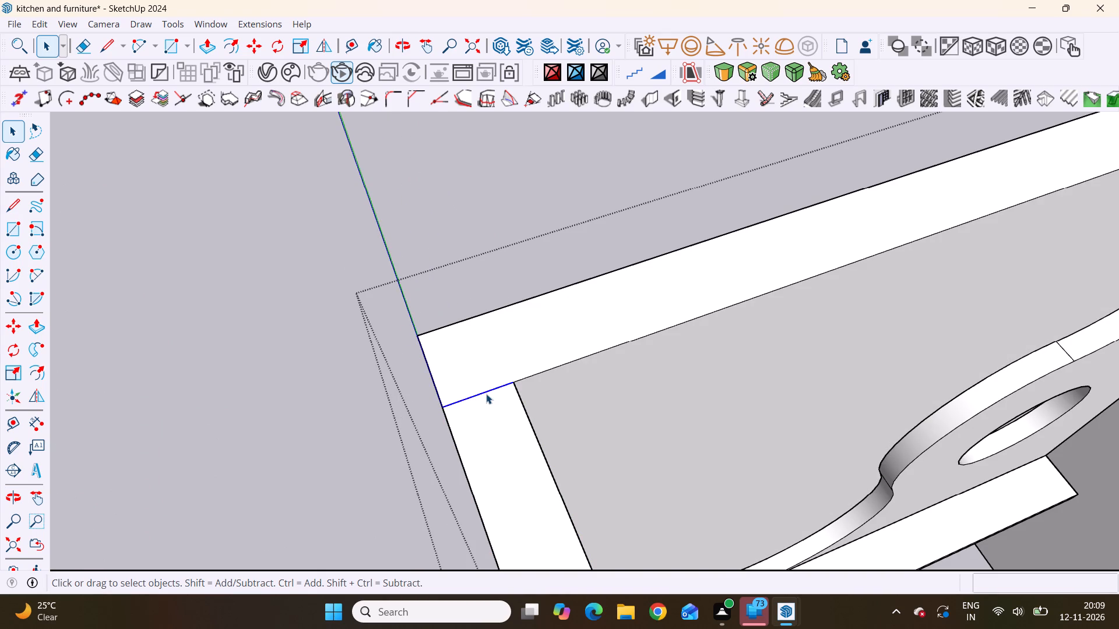
pyautogui.press('Delete')
# Examine the whole wall unit from the front and compare it with the reference picture of the slatted niche and shelf.
pyautogui.scroll(-20, 463, 348)
pyautogui.scroll(-1, 463, 348)
pyautogui.moveTo(645, 421); pyautogui.dragTo(511, 340, button='middle')
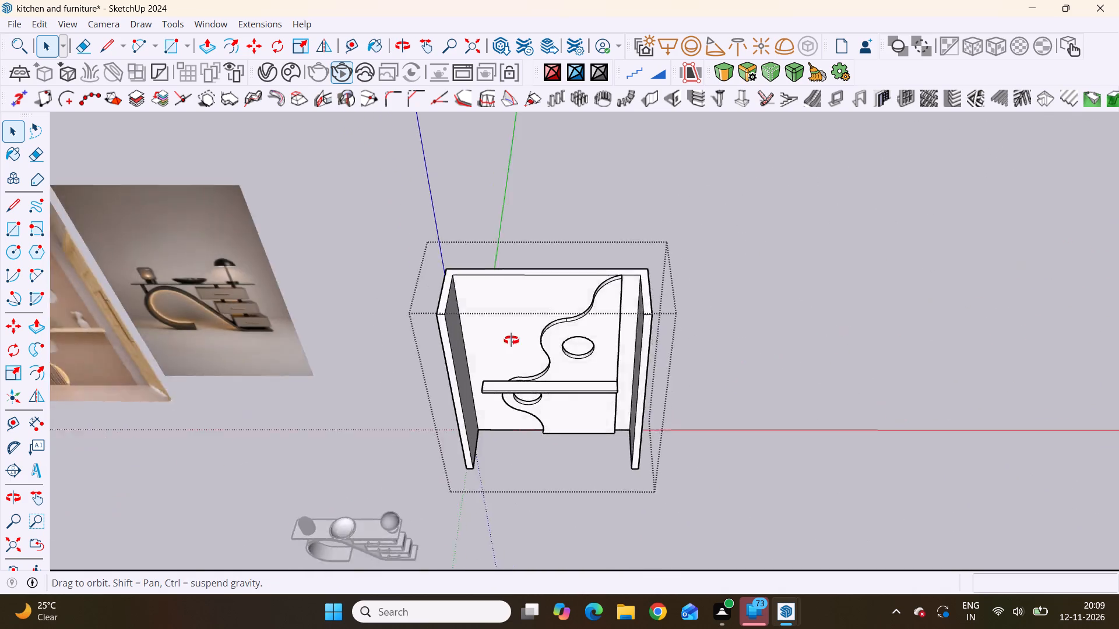
pyautogui.moveTo(511, 340); pyautogui.dragTo(572, 435, button='middle')
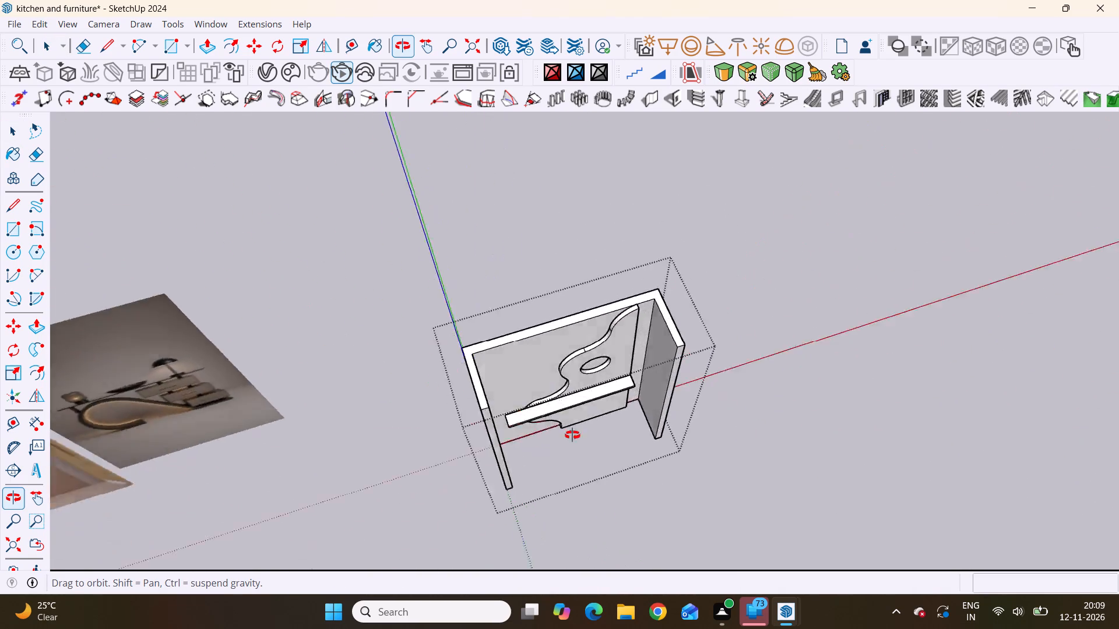
pyautogui.moveTo(572, 435); pyautogui.dragTo(572, 228, button='middle')
pyautogui.scroll(1, 619, 367)
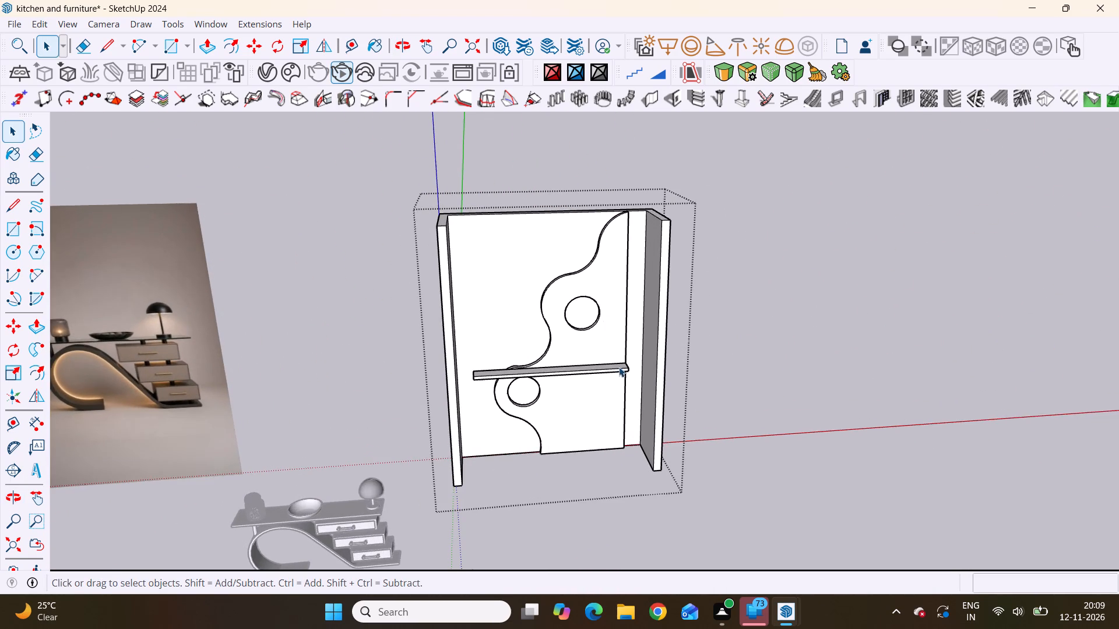
pyautogui.scroll(-4, 533, 342)
pyautogui.moveTo(624, 393); pyautogui.dragTo(528, 375, button='middle')
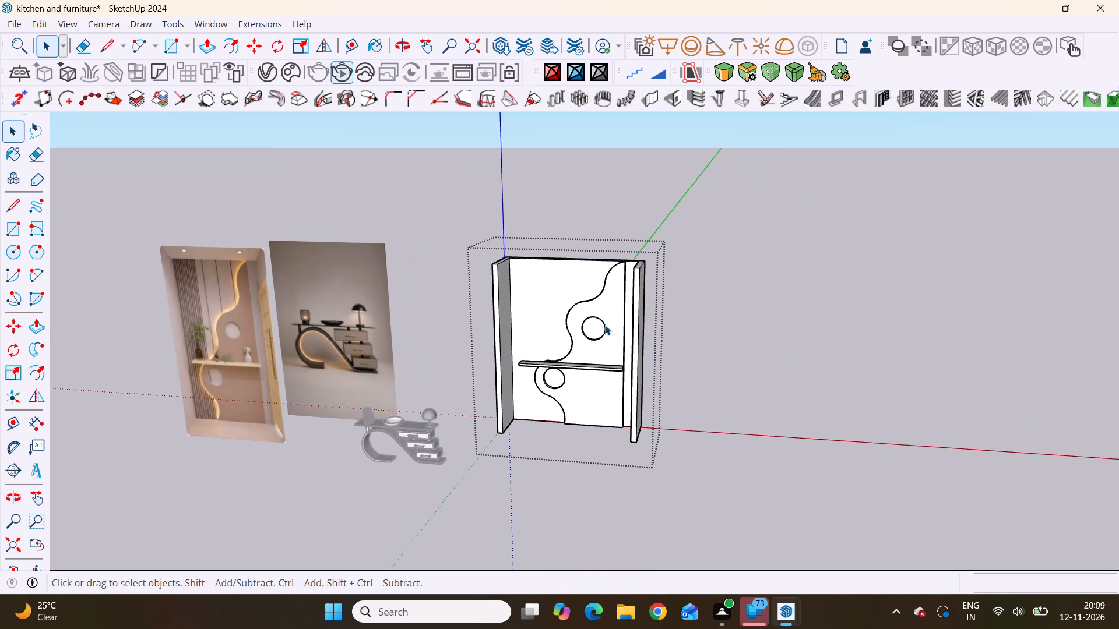
pyautogui.scroll(-4, 617, 317)
pyautogui.scroll(4, 264, 394)
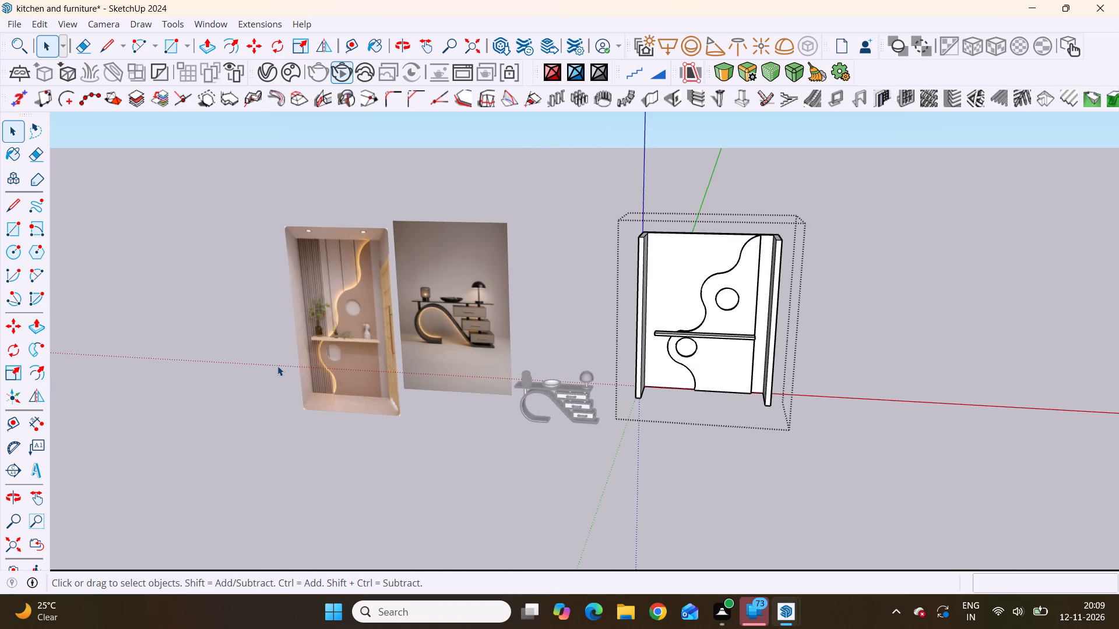
pyautogui.scroll(12, 313, 313)
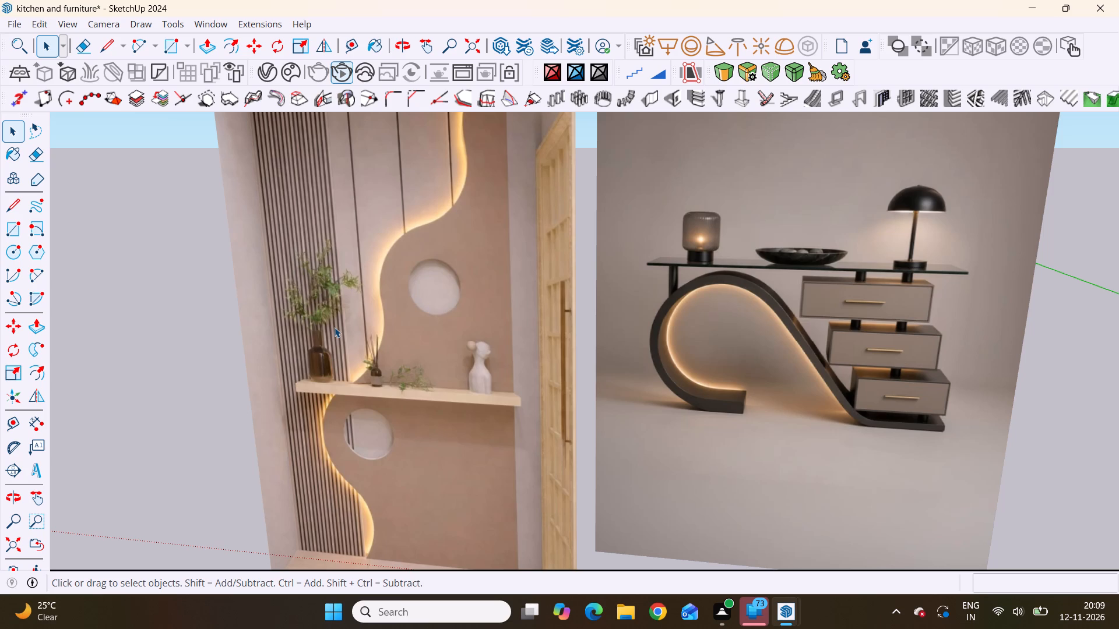
# Examine the slatted strip and vertical grooves in the niche reference picture and compare them with the modelled wall unit.
pyautogui.scroll(-5, 351, 380)
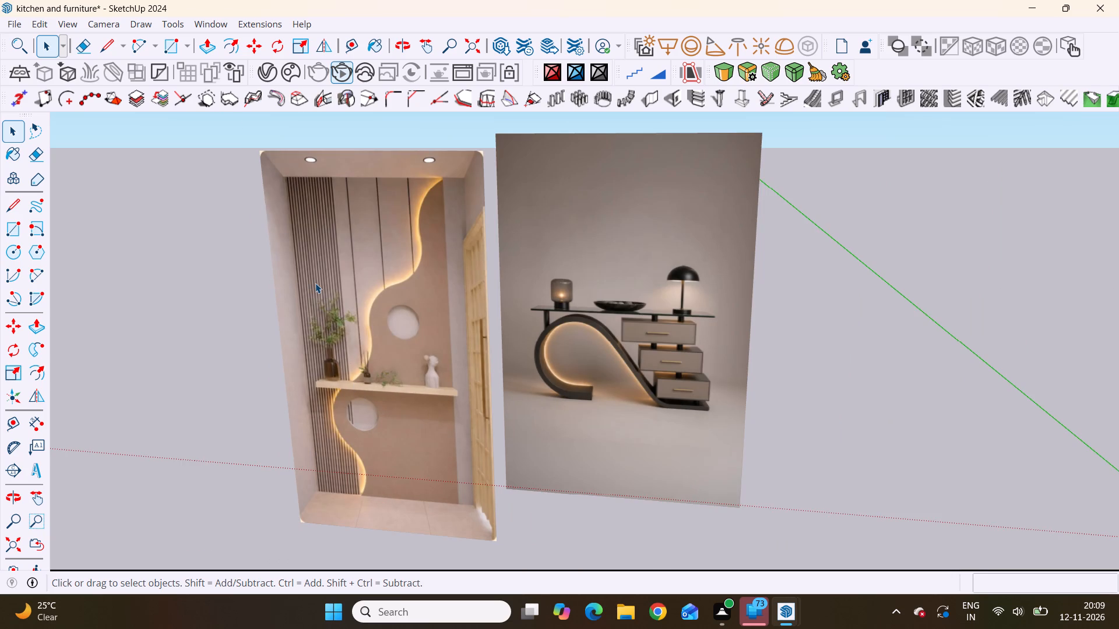
pyautogui.moveTo(305, 203); pyautogui.dragTo(394, 248, button='middle')
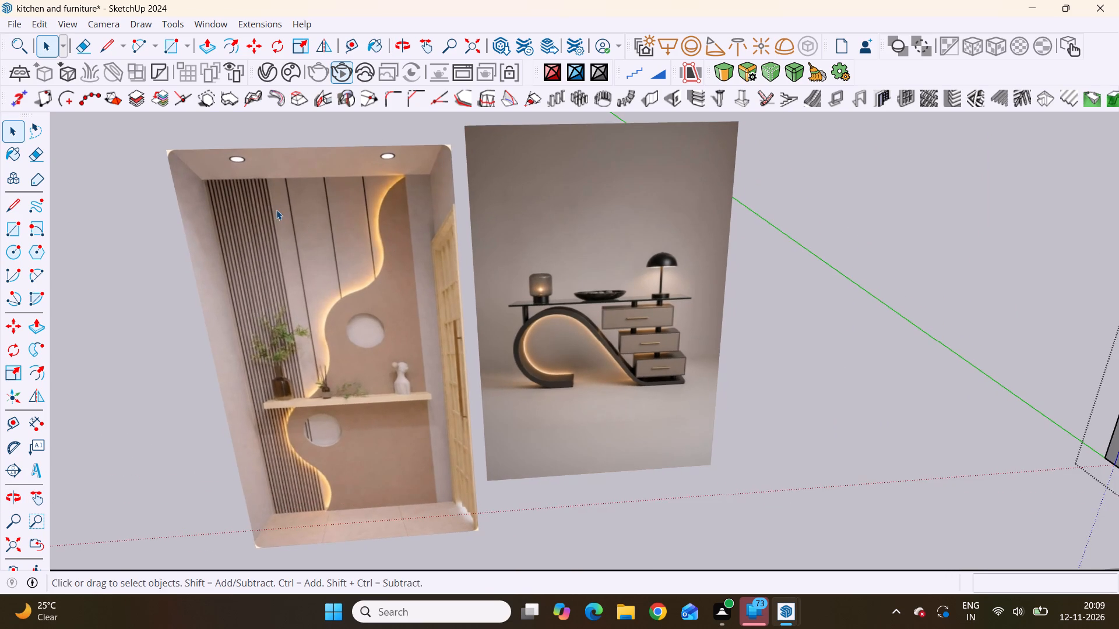
pyautogui.scroll(15, 276, 210)
pyautogui.scroll(-10, 216, 237)
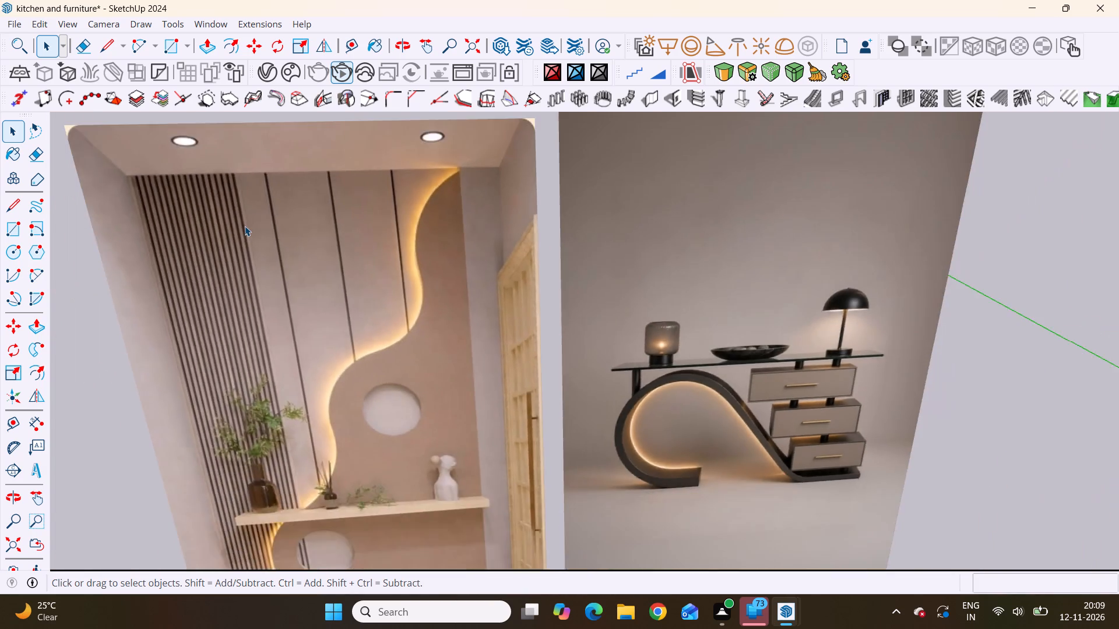
pyautogui.scroll(-11, 245, 226)
pyautogui.scroll(-13, 483, 439)
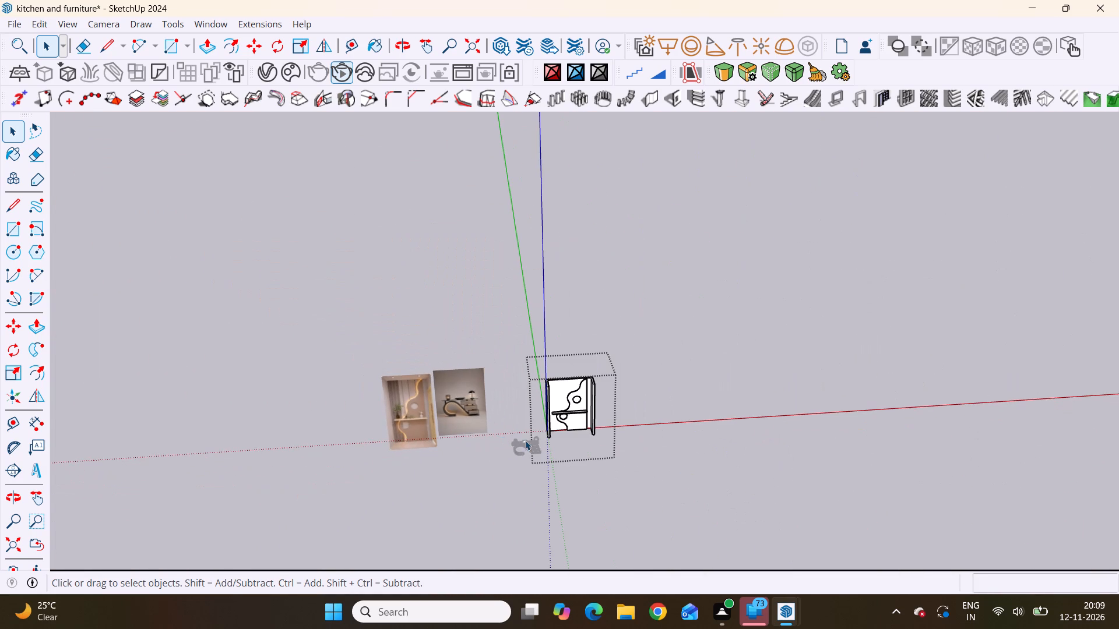
pyautogui.moveTo(504, 439); pyautogui.dragTo(425, 402, button='middle')
pyautogui.scroll(1, 457, 402)
pyautogui.scroll(13, 564, 420)
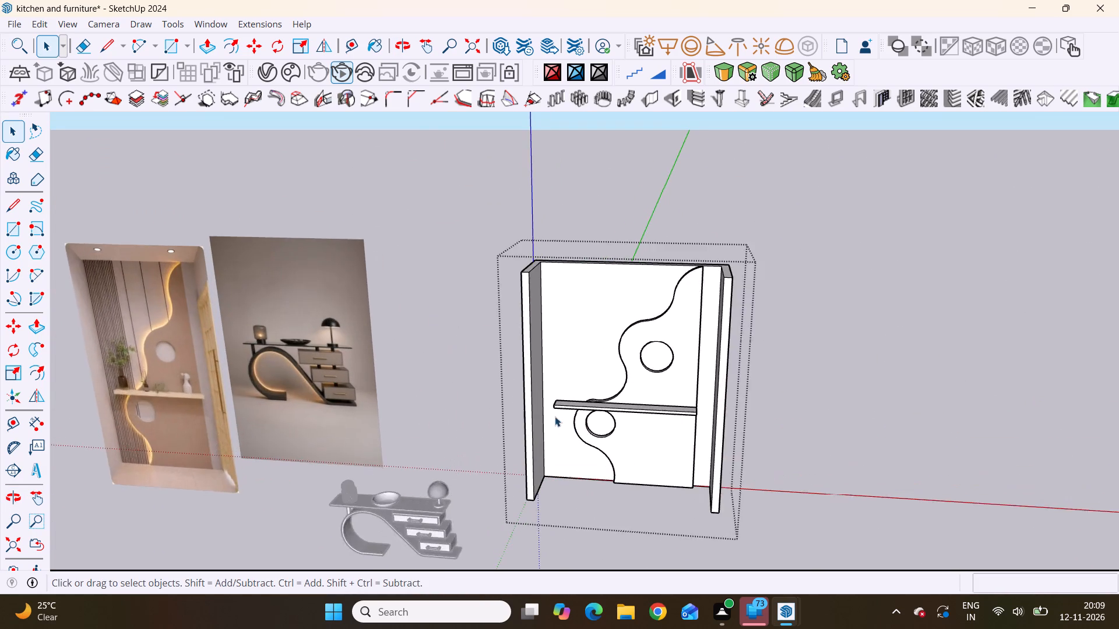
pyautogui.scroll(2, 555, 416)
# Inside the wall unit group, draw a full-height vertical line about 9' 8 9/16" long on the back panel, close to the left side panel, and close the group.
pyautogui.doubleClick(564, 328)
pyautogui.click(564, 328)
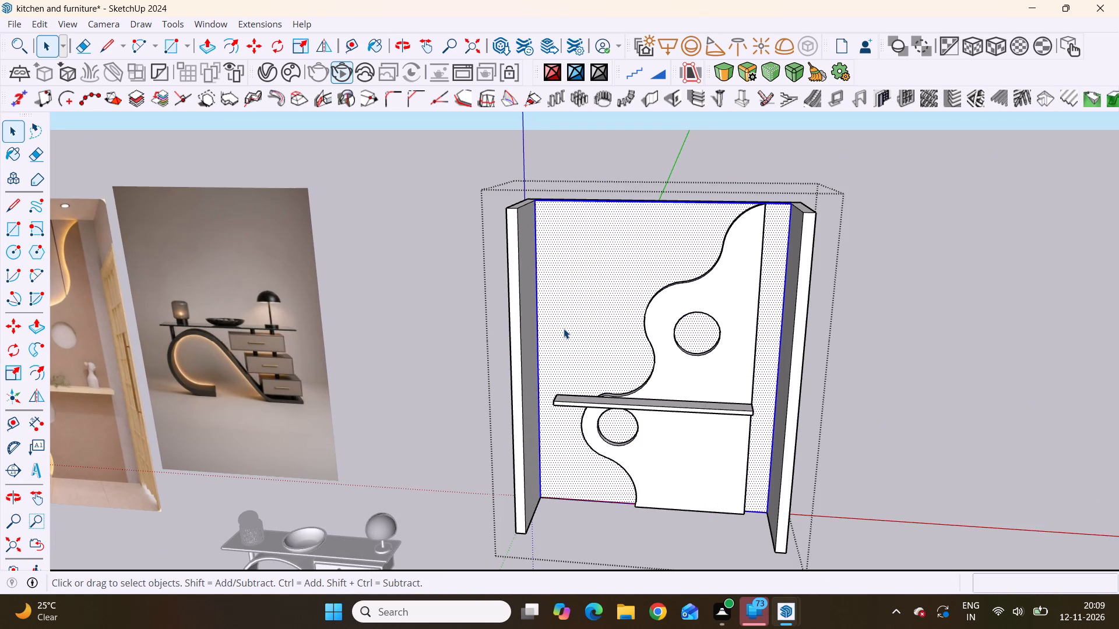
pyautogui.moveTo(565, 328); pyautogui.dragTo(587, 335, button='middle')
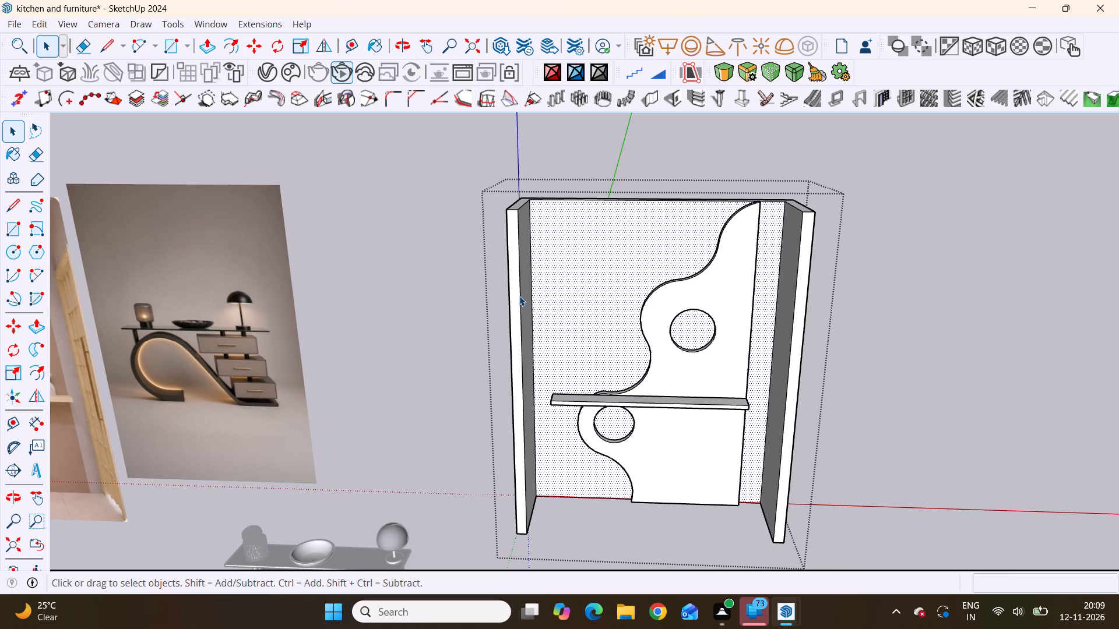
pyautogui.scroll(3, 519, 295)
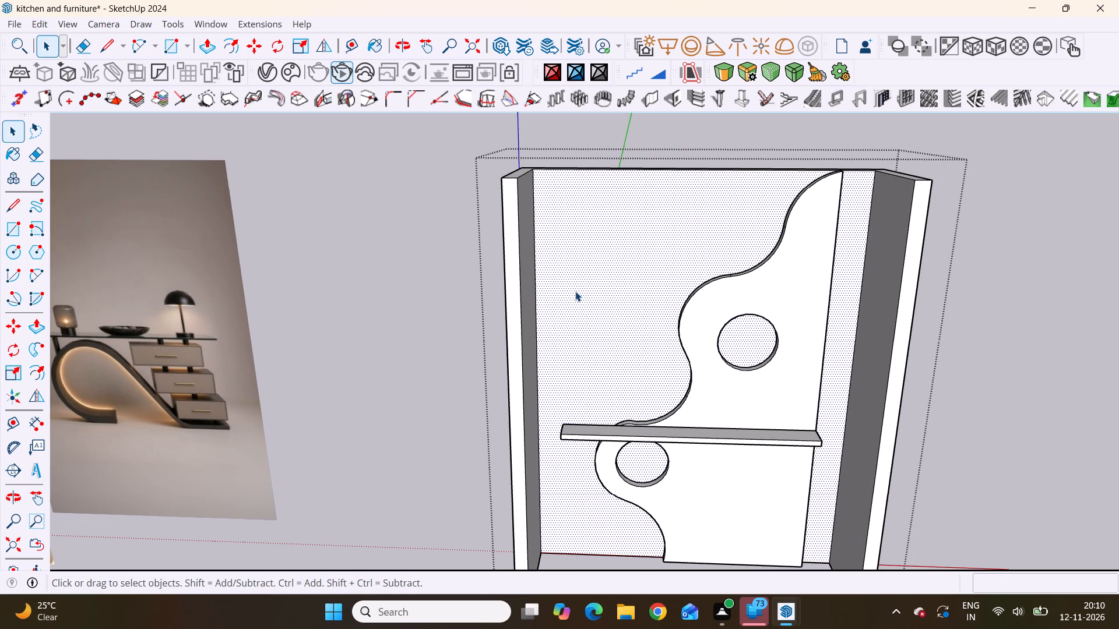
pyautogui.press('l')
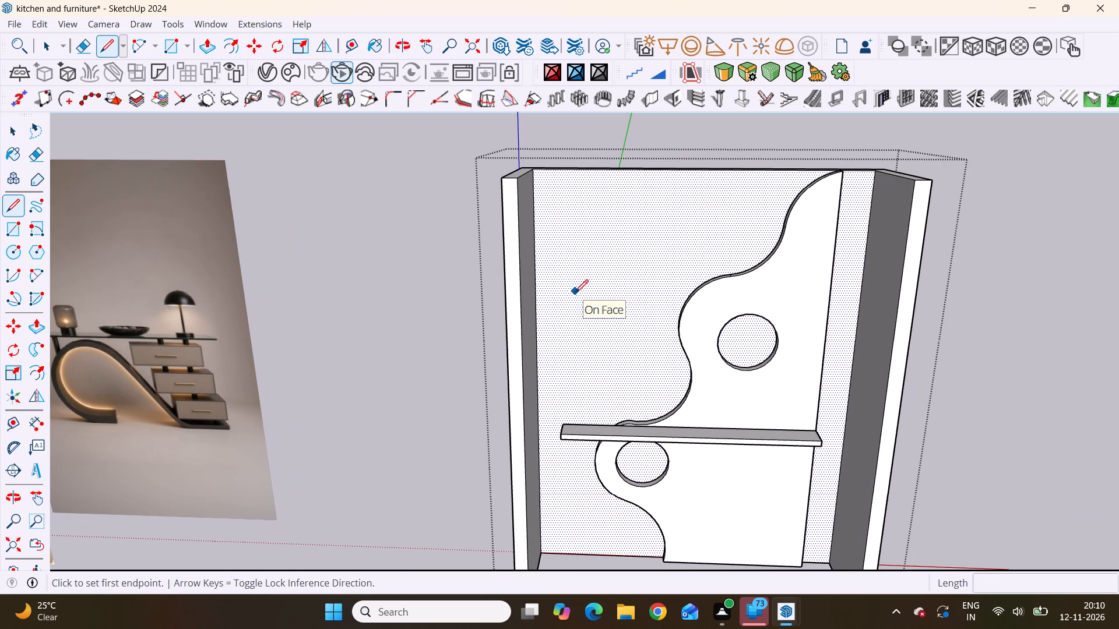
pyautogui.scroll(-9, 691, 276)
pyautogui.scroll(2, 675, 288)
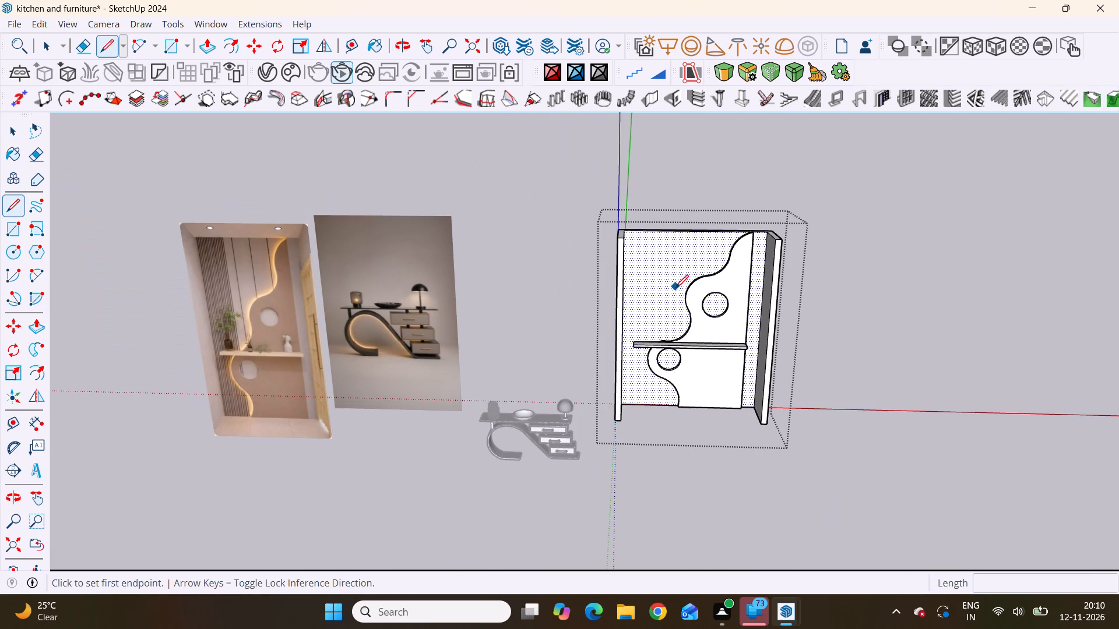
pyautogui.scroll(3, 675, 288)
pyautogui.scroll(-4, 650, 256)
pyautogui.scroll(5, 633, 269)
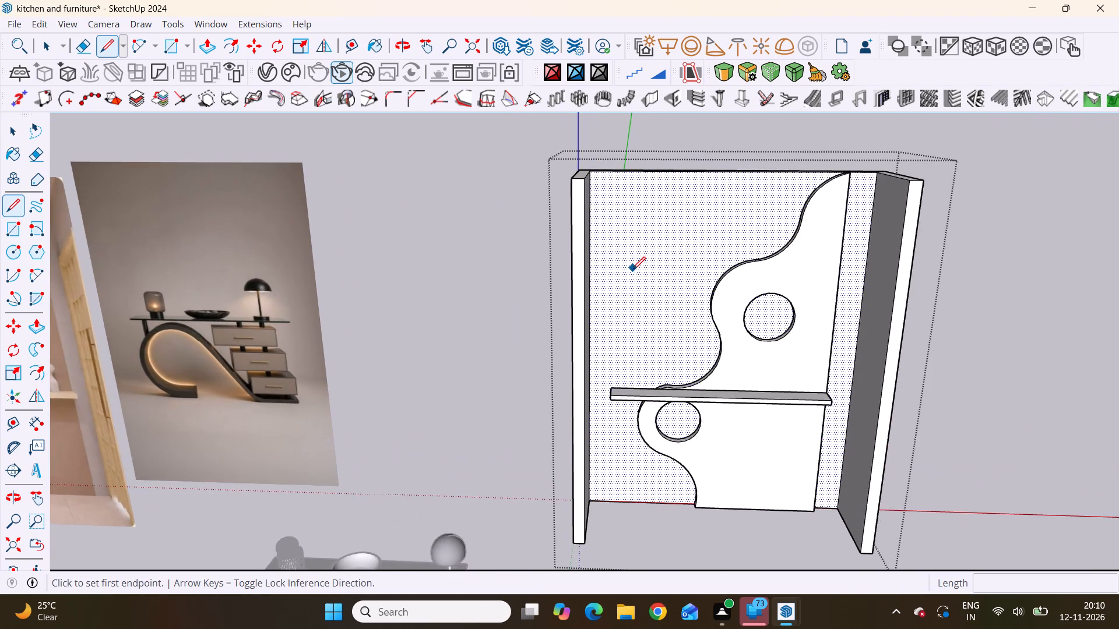
pyautogui.scroll(3, 632, 270)
pyautogui.scroll(-2, 588, 196)
pyautogui.scroll(2, 591, 139)
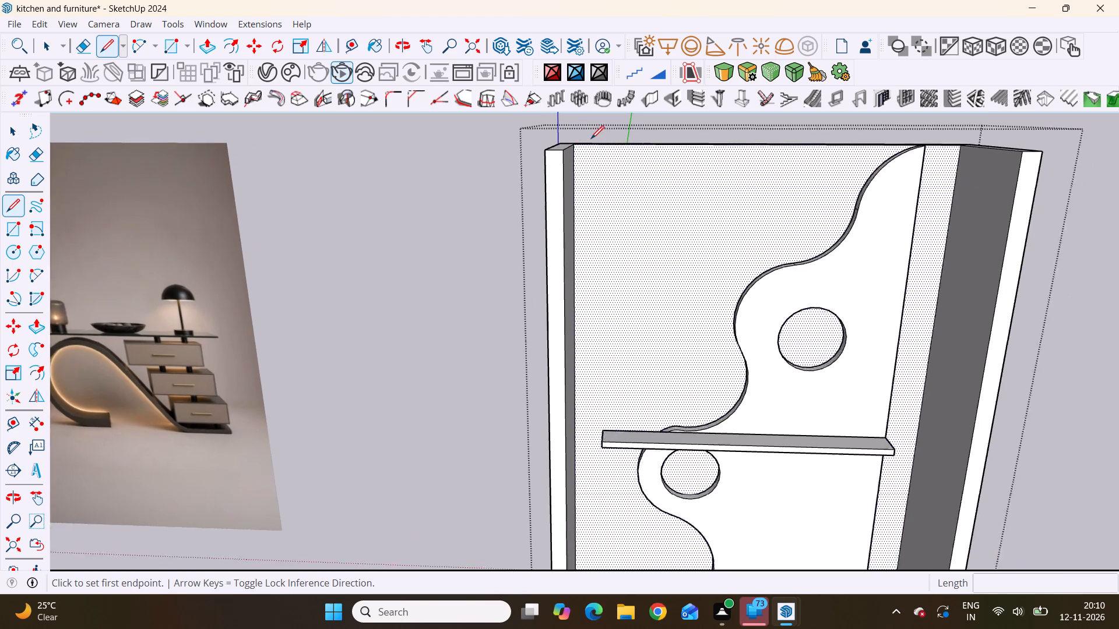
pyautogui.scroll(7, 591, 139)
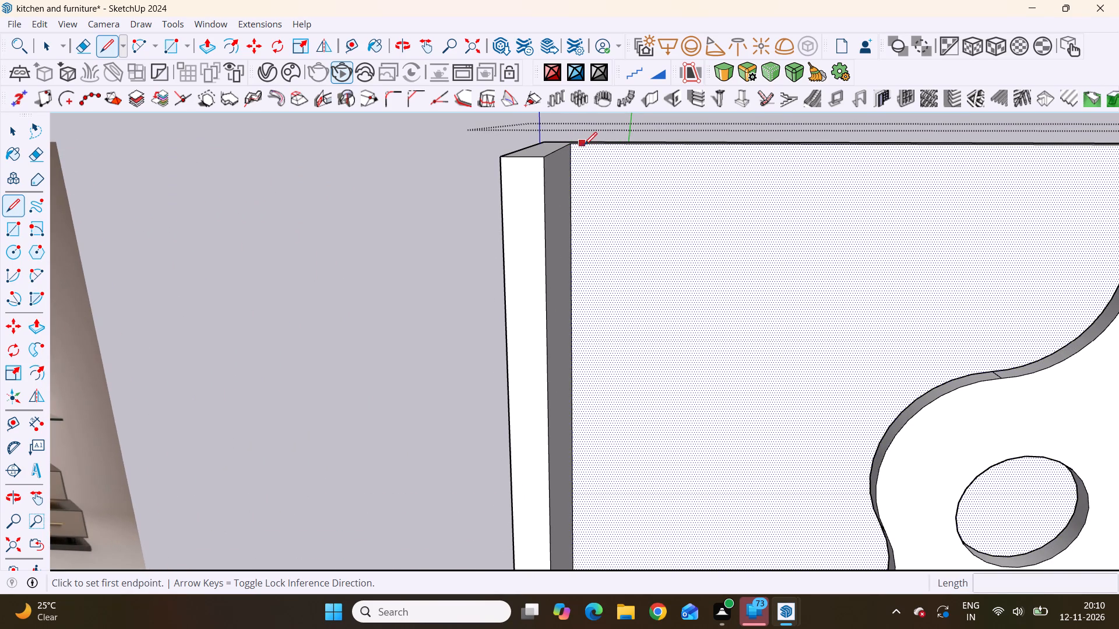
pyautogui.scroll(4, 586, 146)
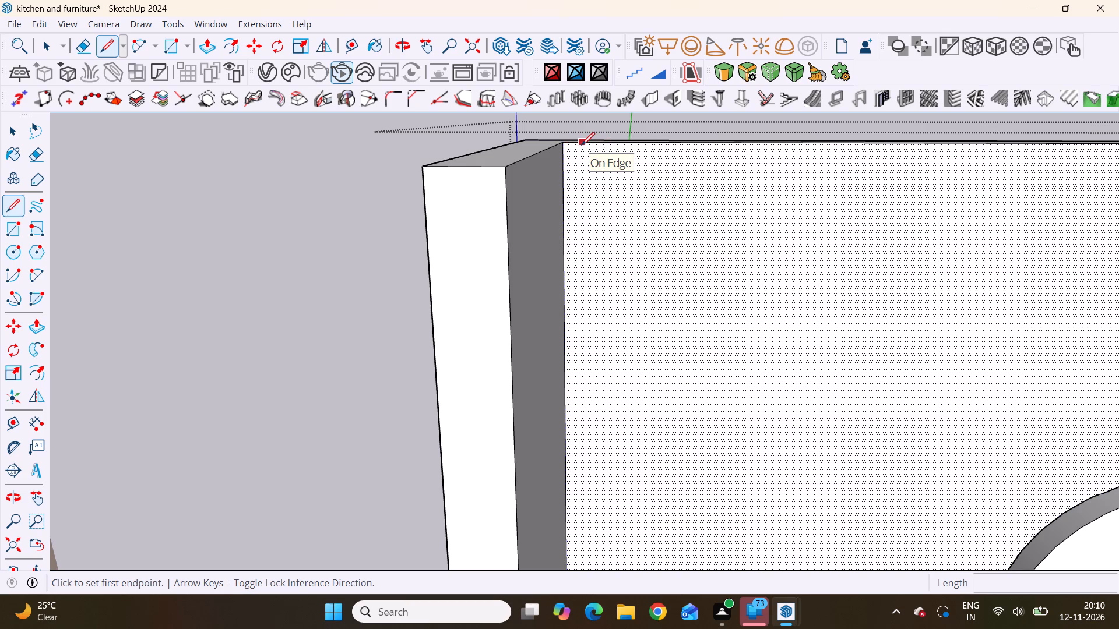
pyautogui.click(582, 145)
pyautogui.scroll(-13, 591, 198)
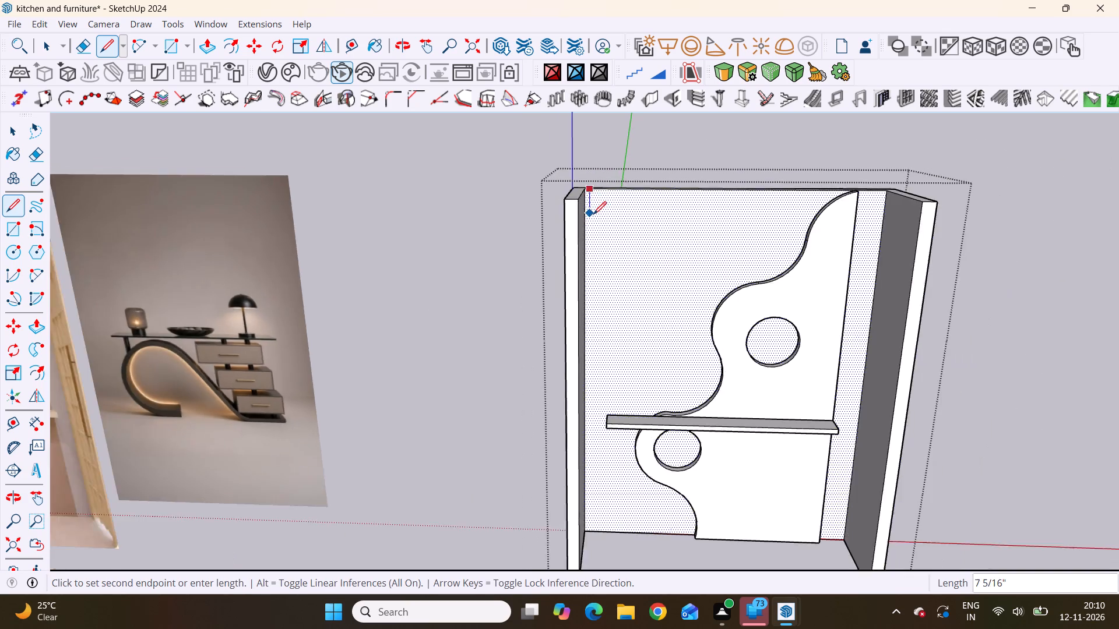
pyautogui.scroll(-6, 593, 214)
pyautogui.scroll(15, 625, 461)
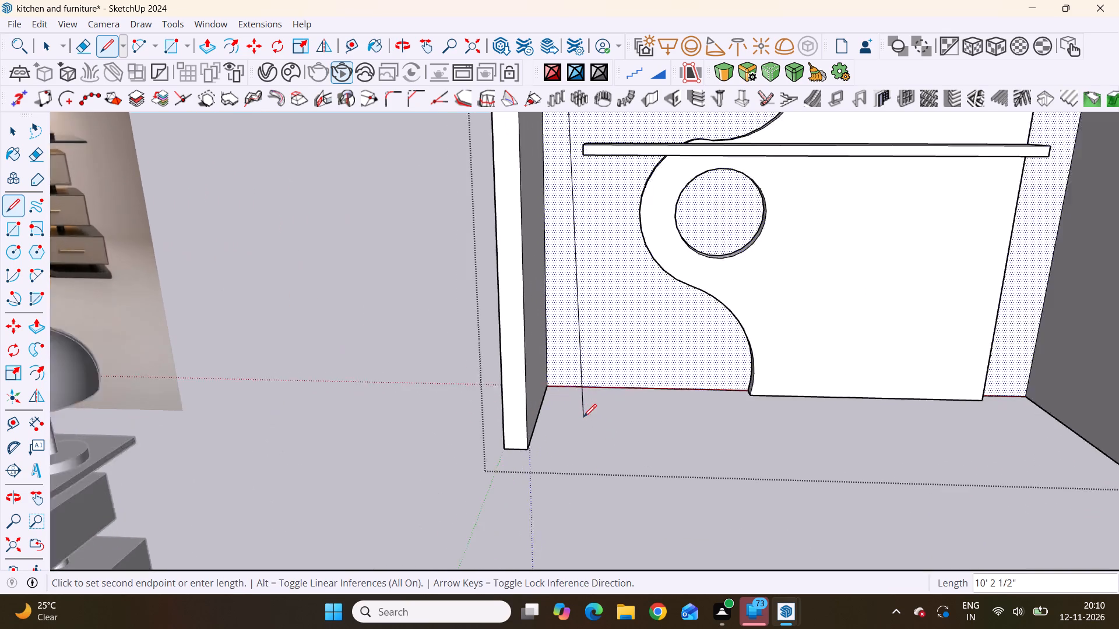
pyautogui.scroll(7, 583, 417)
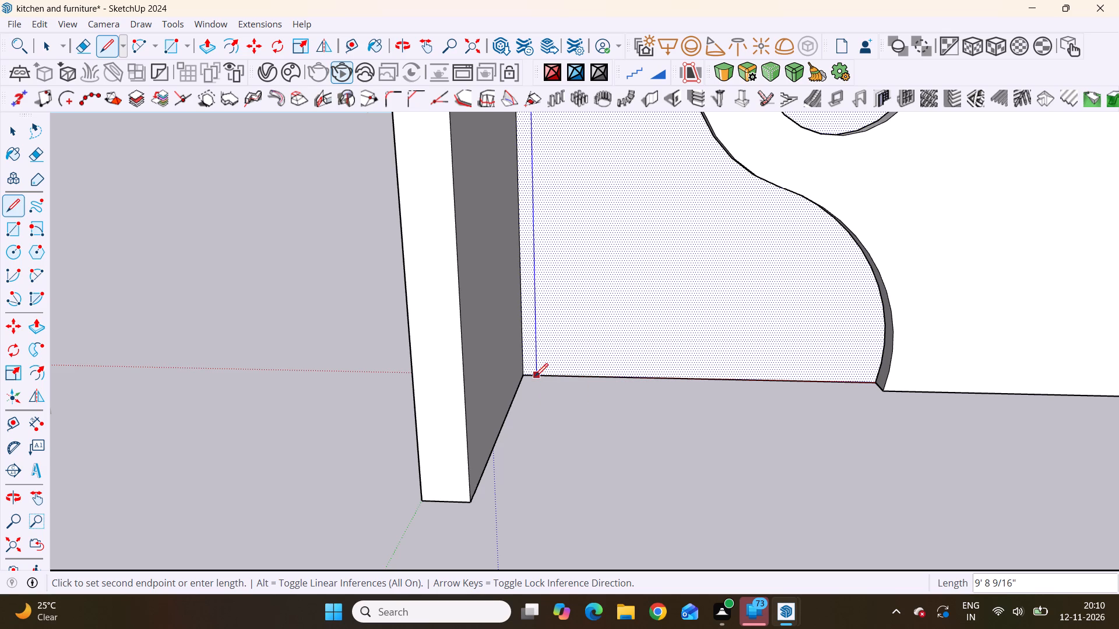
pyautogui.click(535, 379)
pyautogui.scroll(-16, 531, 409)
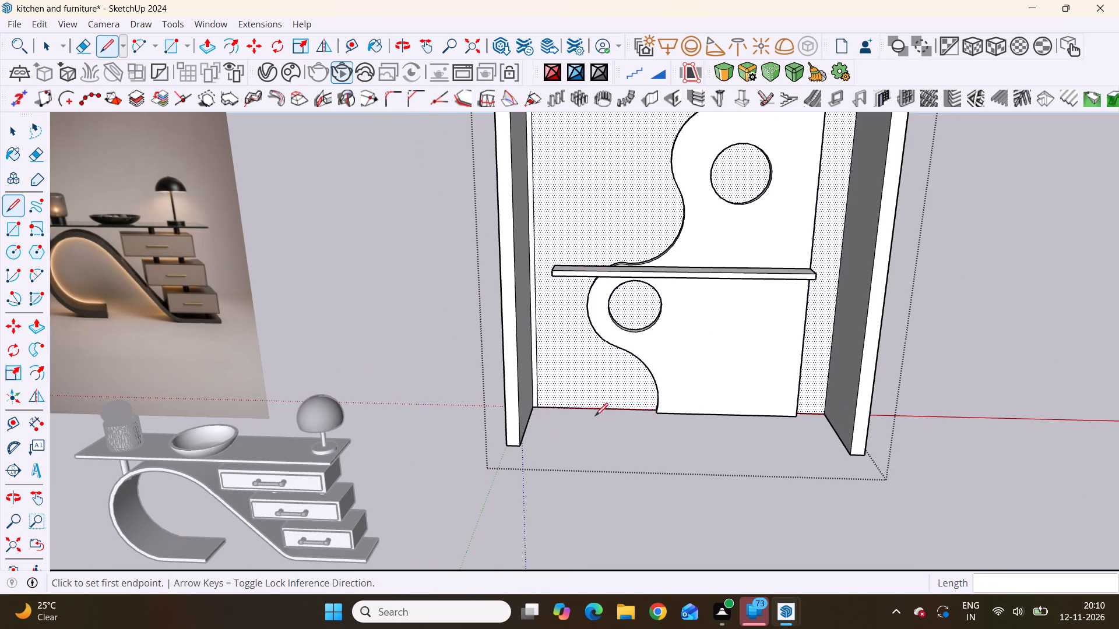
pyautogui.press('space')
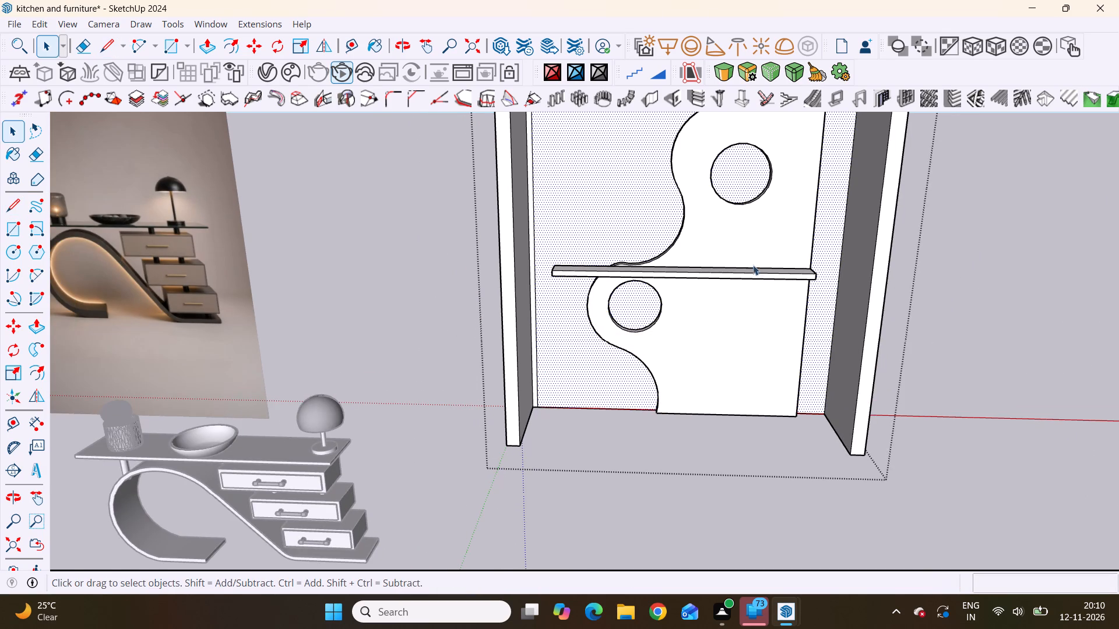
pyautogui.click(942, 271)
# Reopen the wall unit group and select the vertical line on the back panel beside the left side panel.
pyautogui.scroll(-7, 541, 314)
pyautogui.moveTo(542, 212); pyautogui.dragTo(557, 268, button='middle')
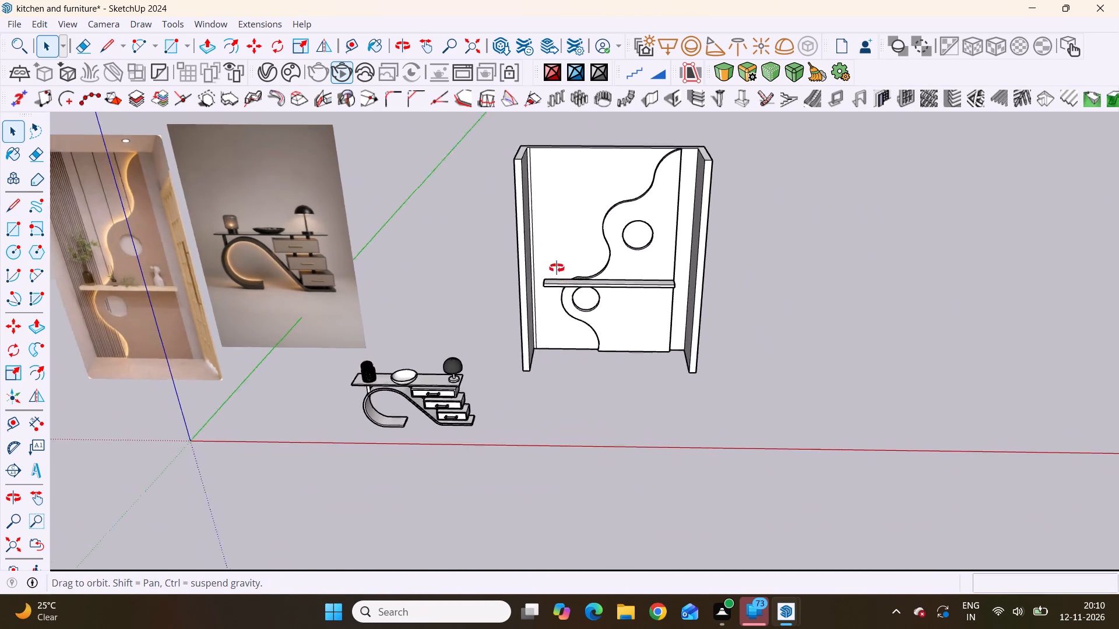
pyautogui.moveTo(557, 268); pyautogui.dragTo(560, 288, button='middle')
pyautogui.scroll(19, 520, 160)
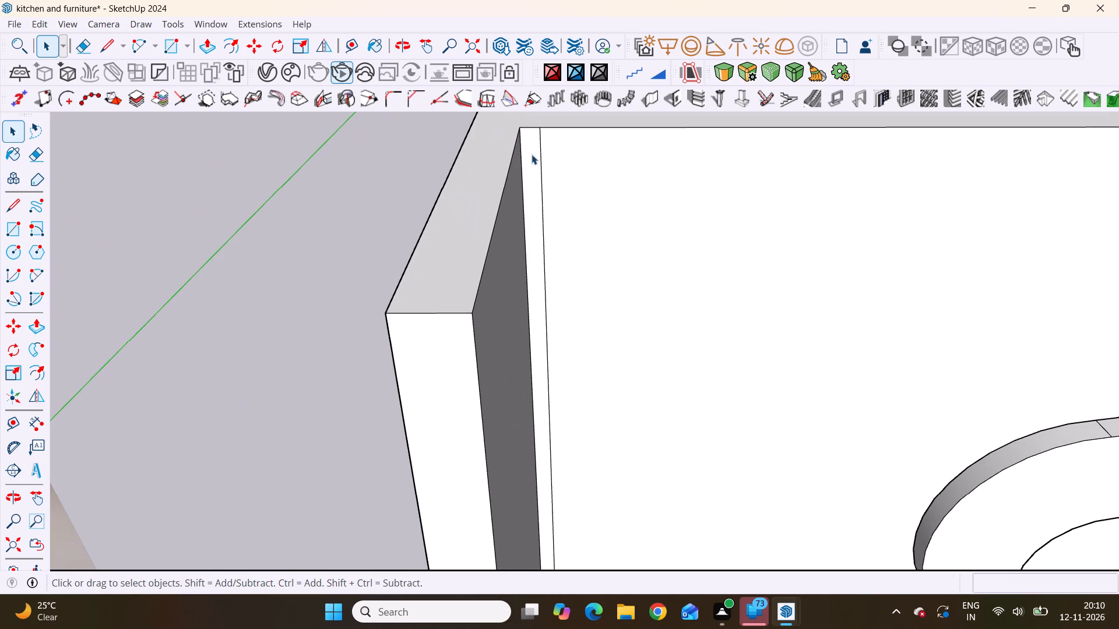
pyautogui.click(540, 157)
pyautogui.doubleClick(541, 157)
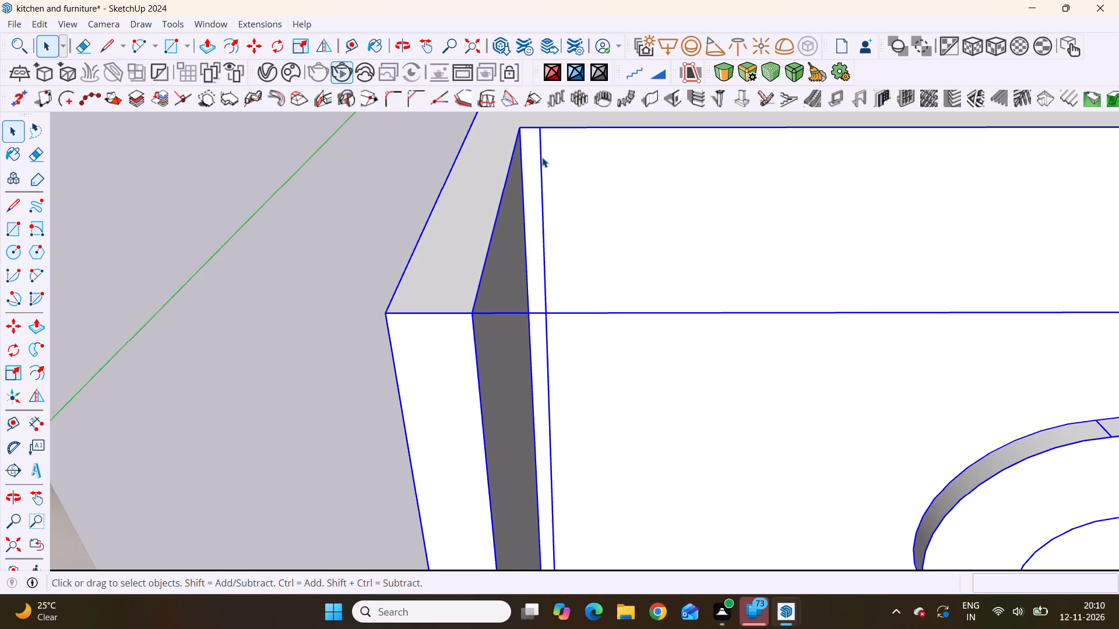
pyautogui.doubleClick(539, 156)
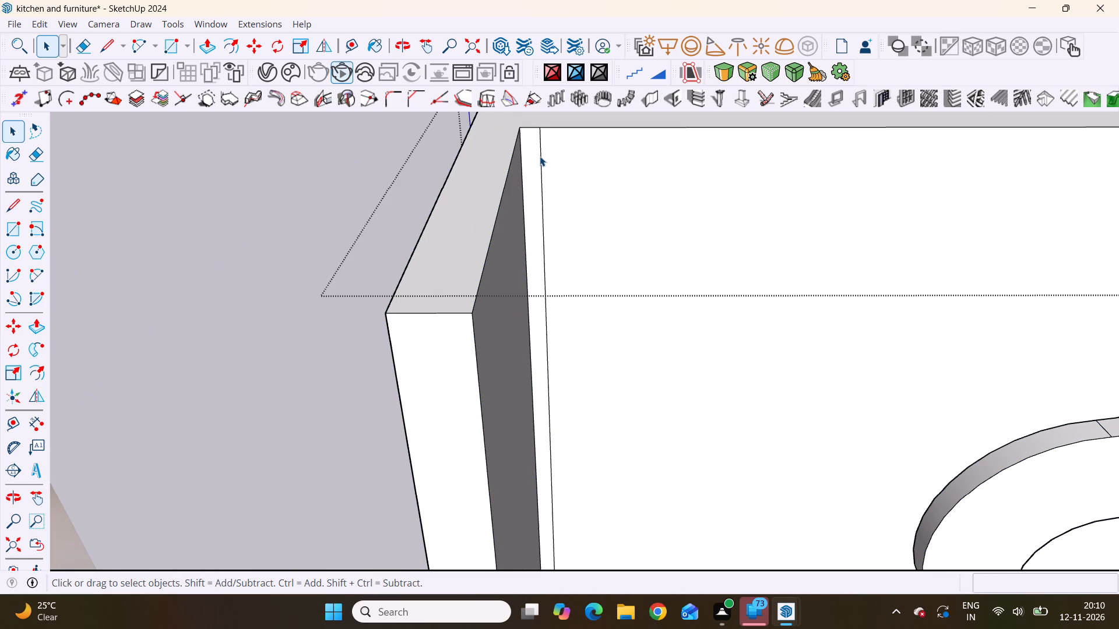
pyautogui.click(540, 156)
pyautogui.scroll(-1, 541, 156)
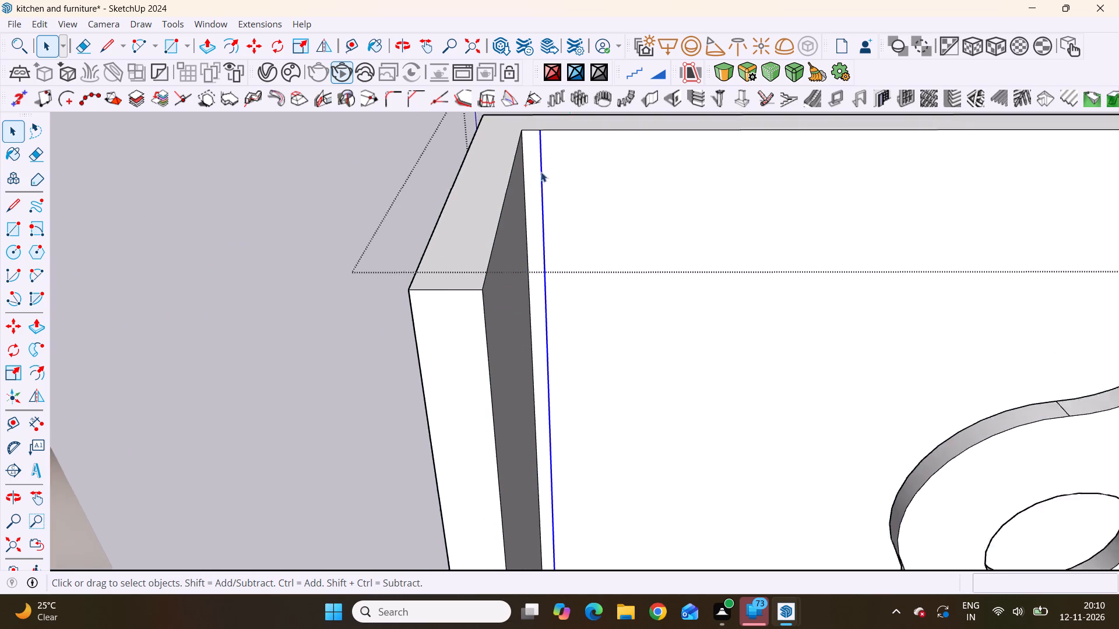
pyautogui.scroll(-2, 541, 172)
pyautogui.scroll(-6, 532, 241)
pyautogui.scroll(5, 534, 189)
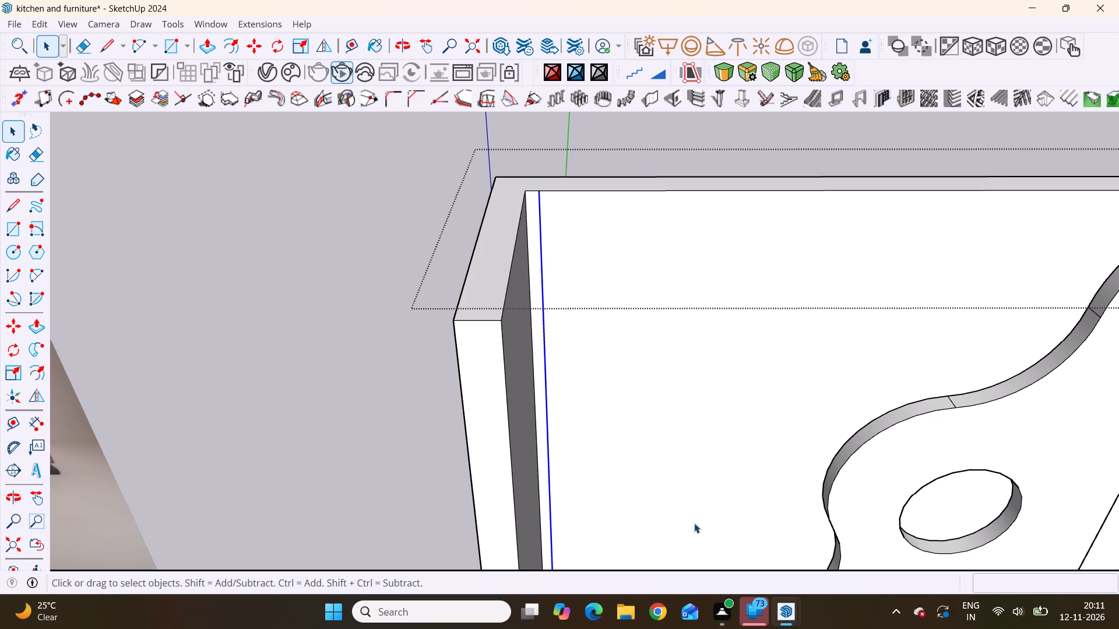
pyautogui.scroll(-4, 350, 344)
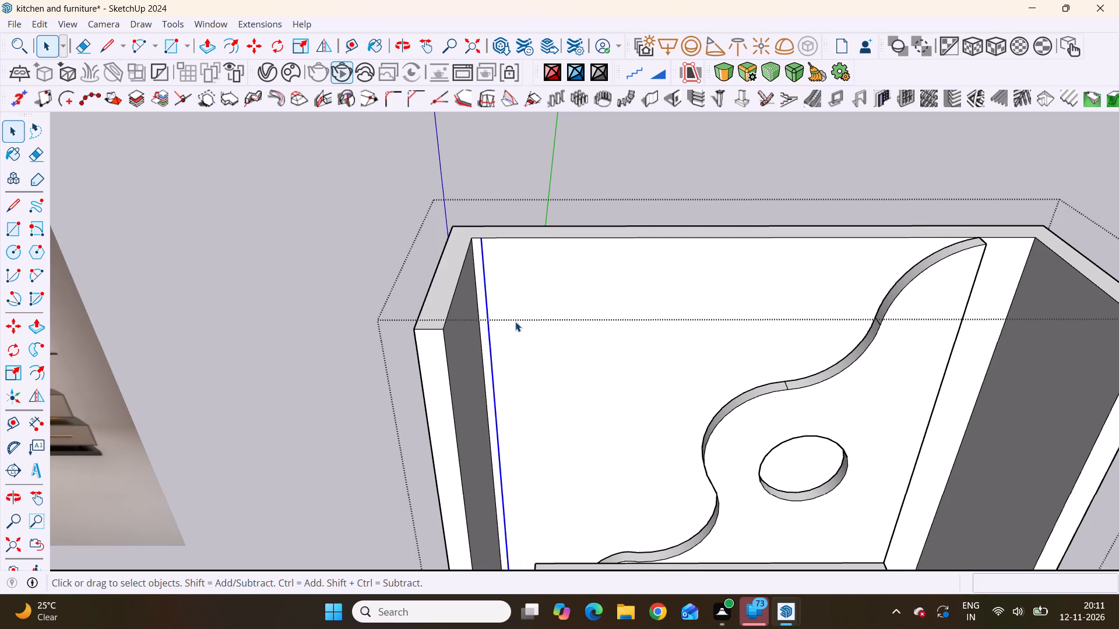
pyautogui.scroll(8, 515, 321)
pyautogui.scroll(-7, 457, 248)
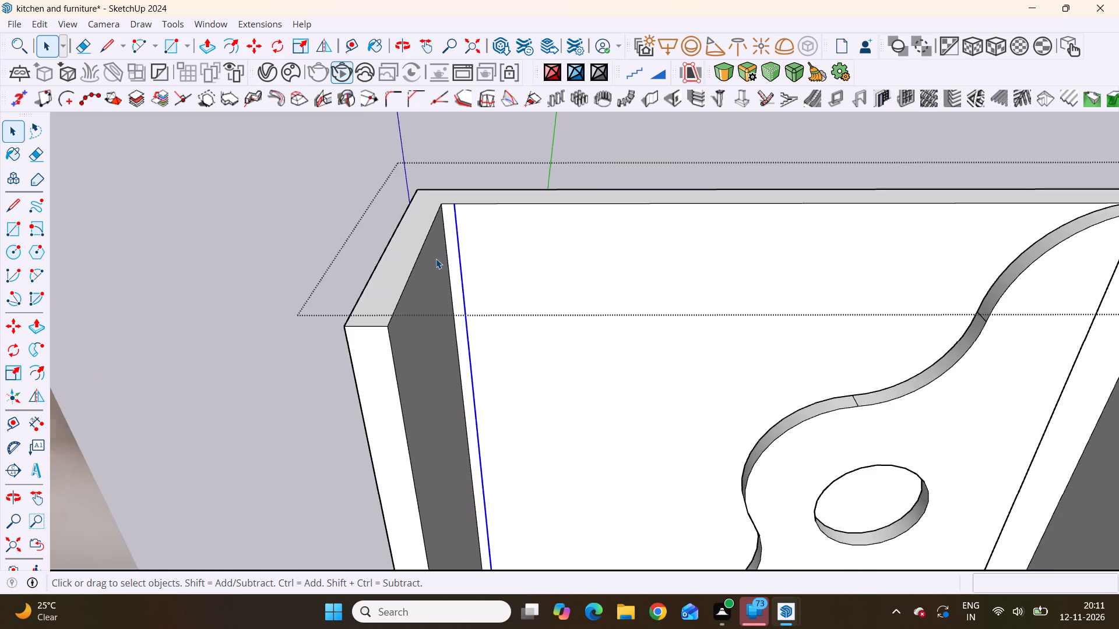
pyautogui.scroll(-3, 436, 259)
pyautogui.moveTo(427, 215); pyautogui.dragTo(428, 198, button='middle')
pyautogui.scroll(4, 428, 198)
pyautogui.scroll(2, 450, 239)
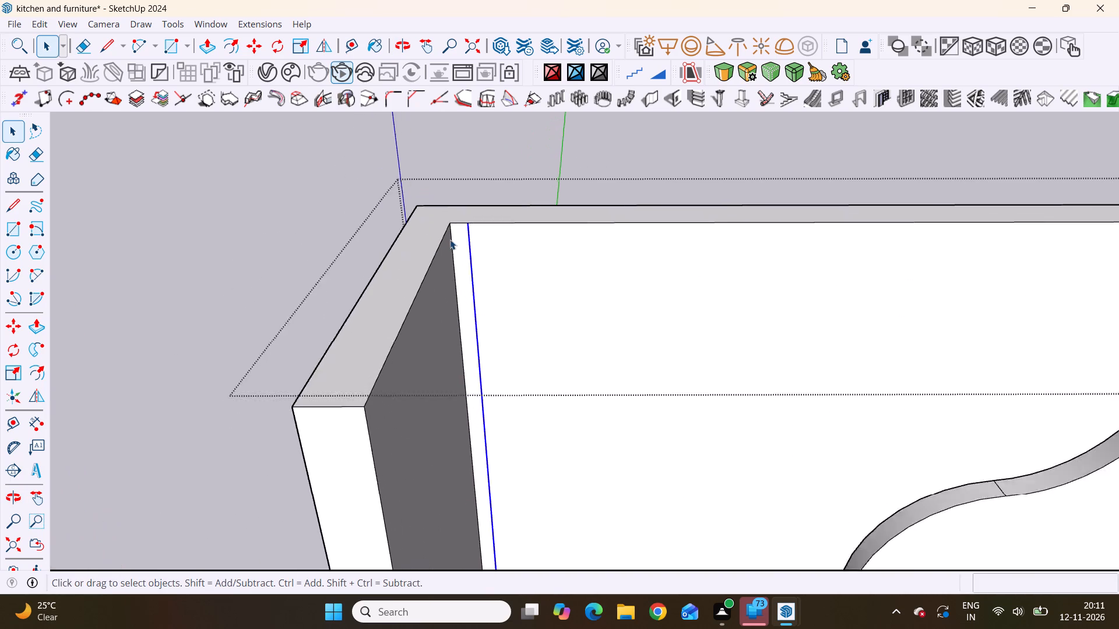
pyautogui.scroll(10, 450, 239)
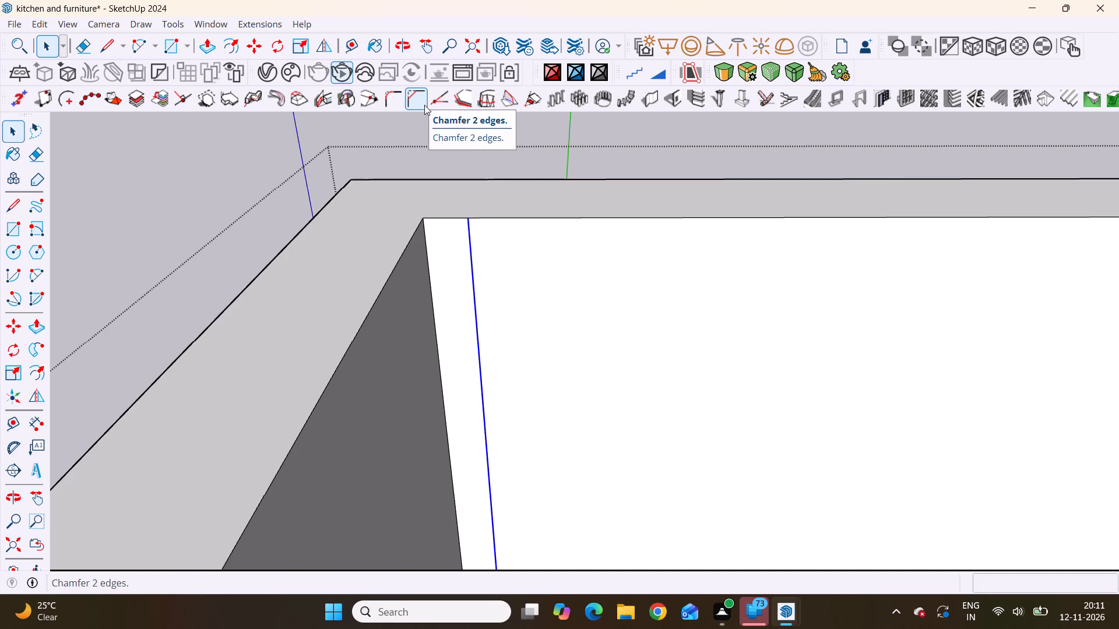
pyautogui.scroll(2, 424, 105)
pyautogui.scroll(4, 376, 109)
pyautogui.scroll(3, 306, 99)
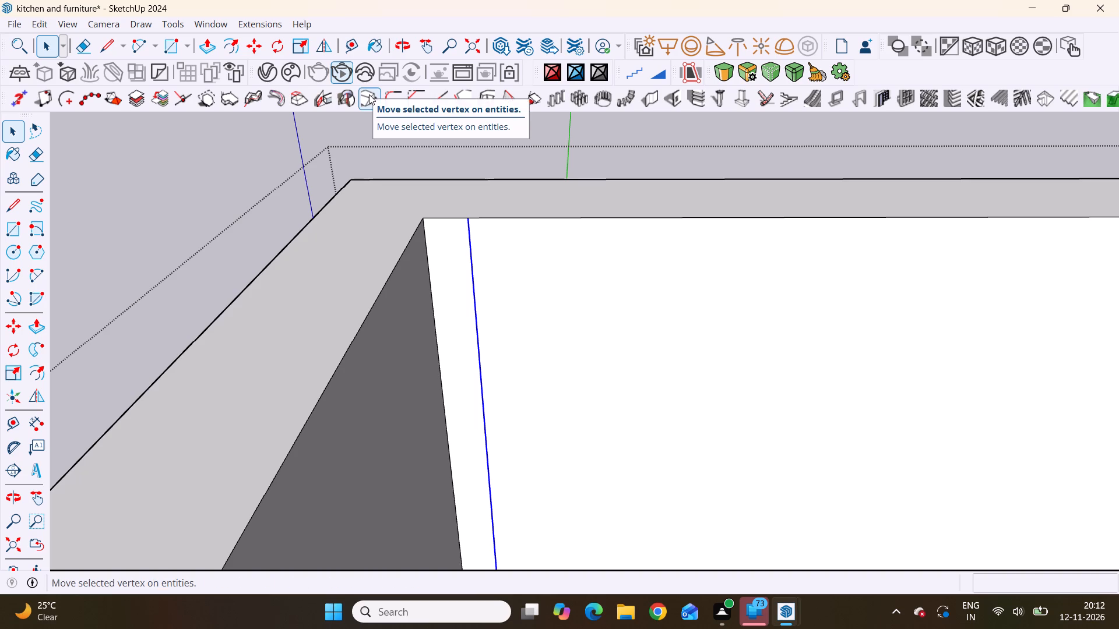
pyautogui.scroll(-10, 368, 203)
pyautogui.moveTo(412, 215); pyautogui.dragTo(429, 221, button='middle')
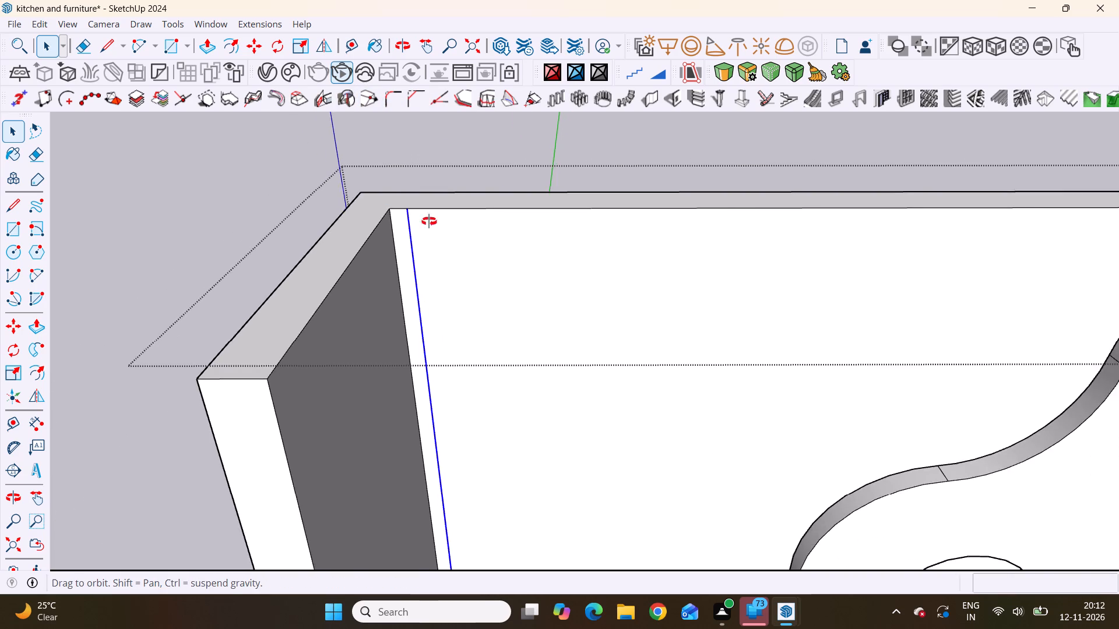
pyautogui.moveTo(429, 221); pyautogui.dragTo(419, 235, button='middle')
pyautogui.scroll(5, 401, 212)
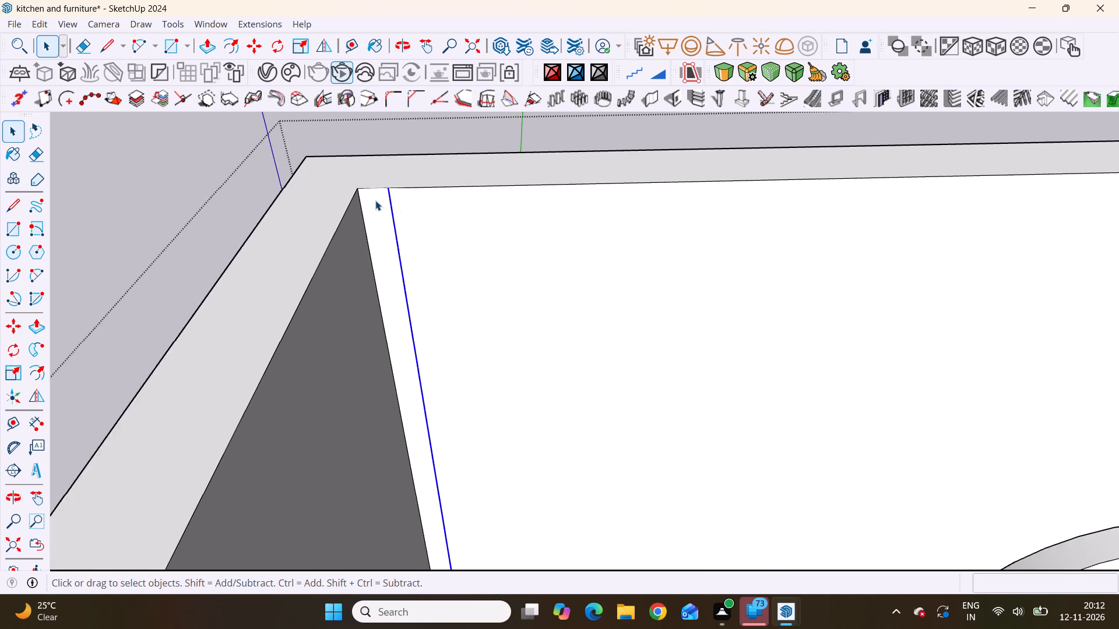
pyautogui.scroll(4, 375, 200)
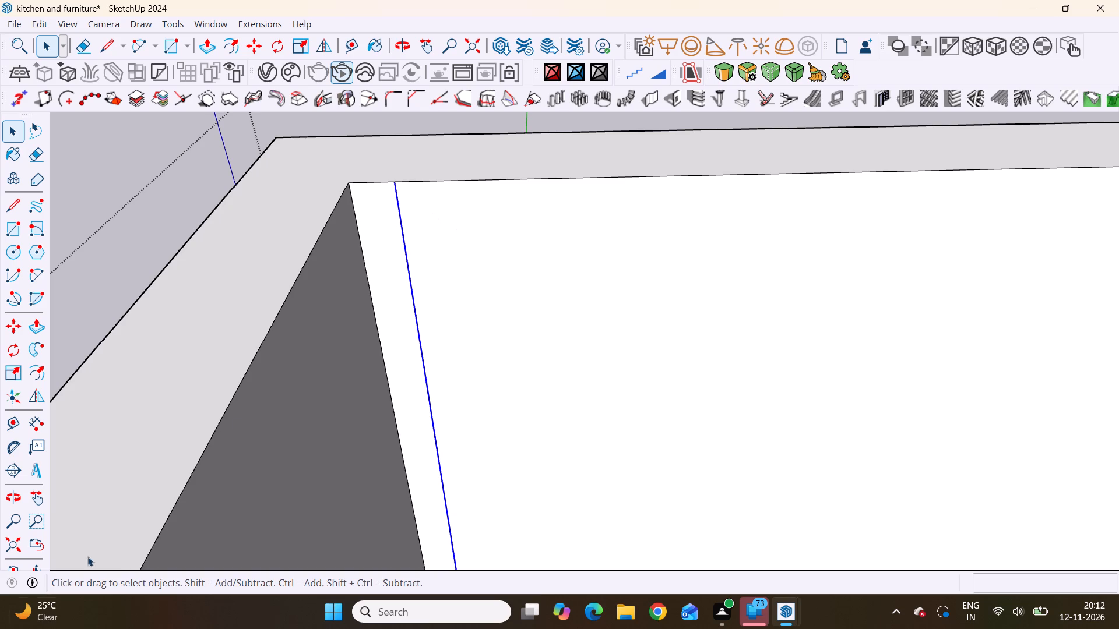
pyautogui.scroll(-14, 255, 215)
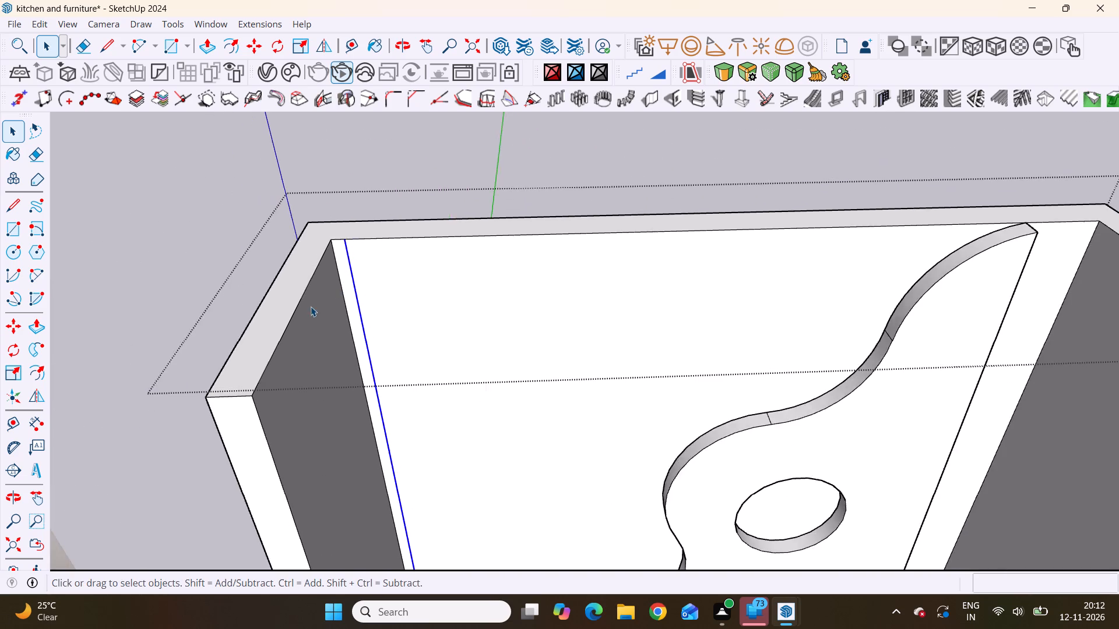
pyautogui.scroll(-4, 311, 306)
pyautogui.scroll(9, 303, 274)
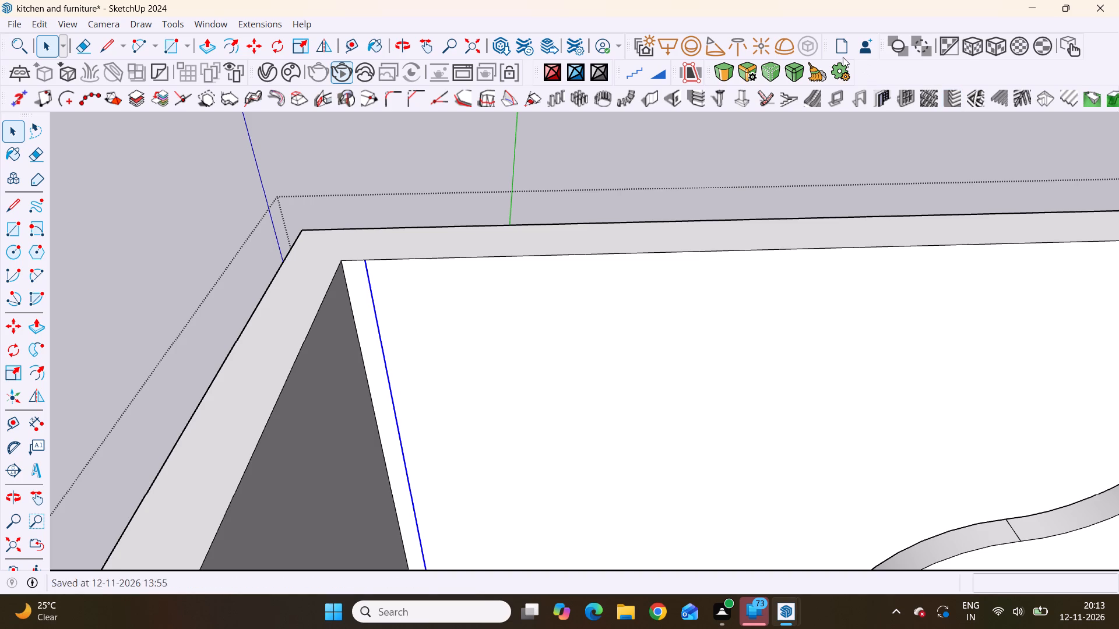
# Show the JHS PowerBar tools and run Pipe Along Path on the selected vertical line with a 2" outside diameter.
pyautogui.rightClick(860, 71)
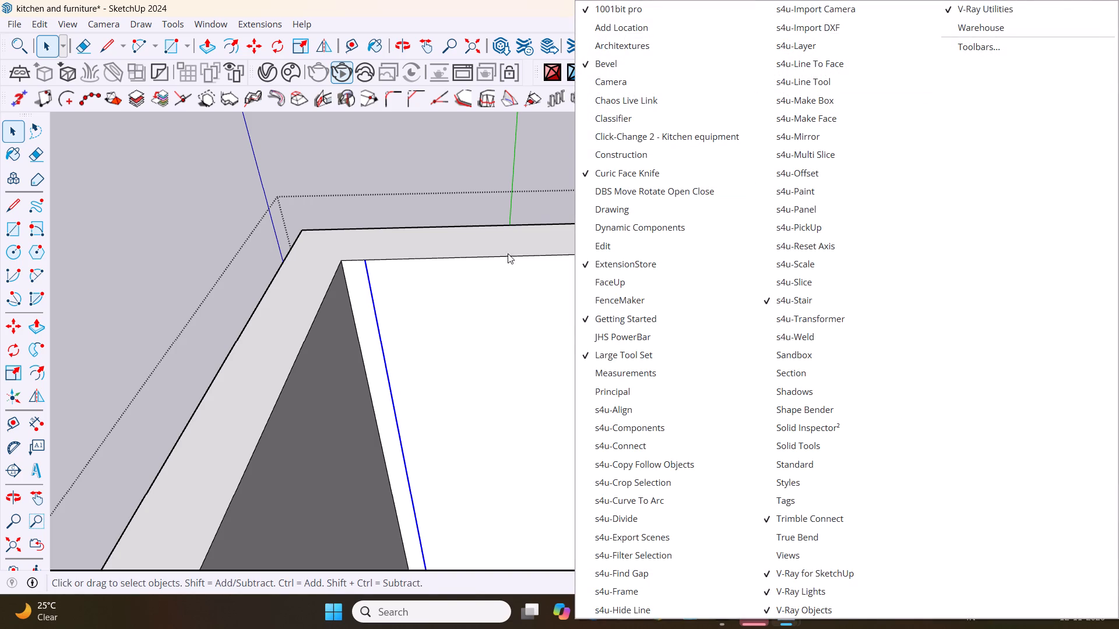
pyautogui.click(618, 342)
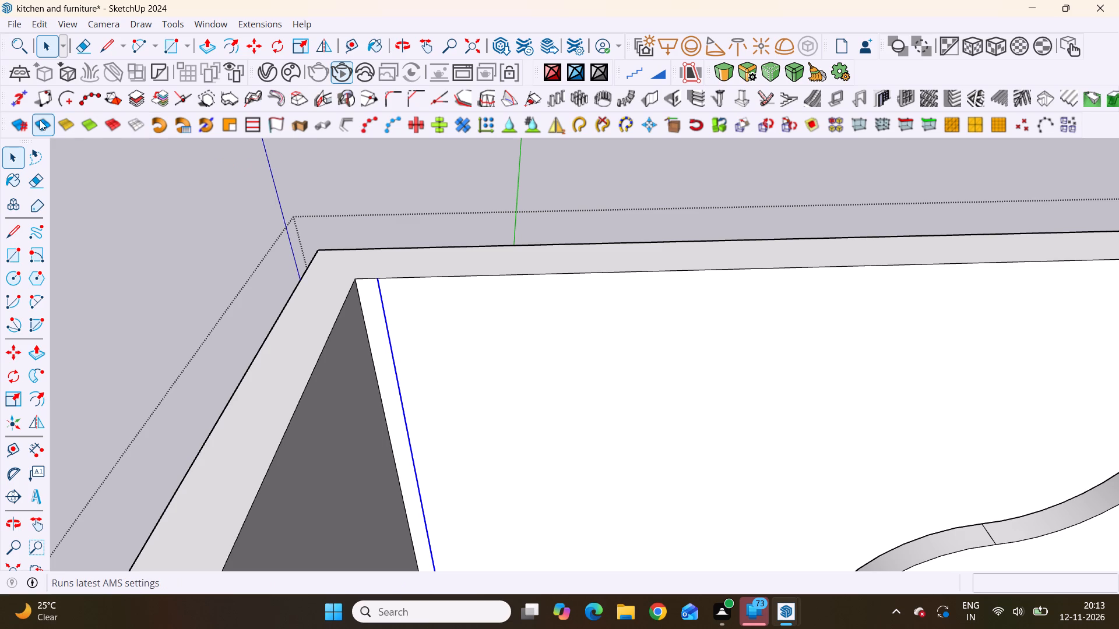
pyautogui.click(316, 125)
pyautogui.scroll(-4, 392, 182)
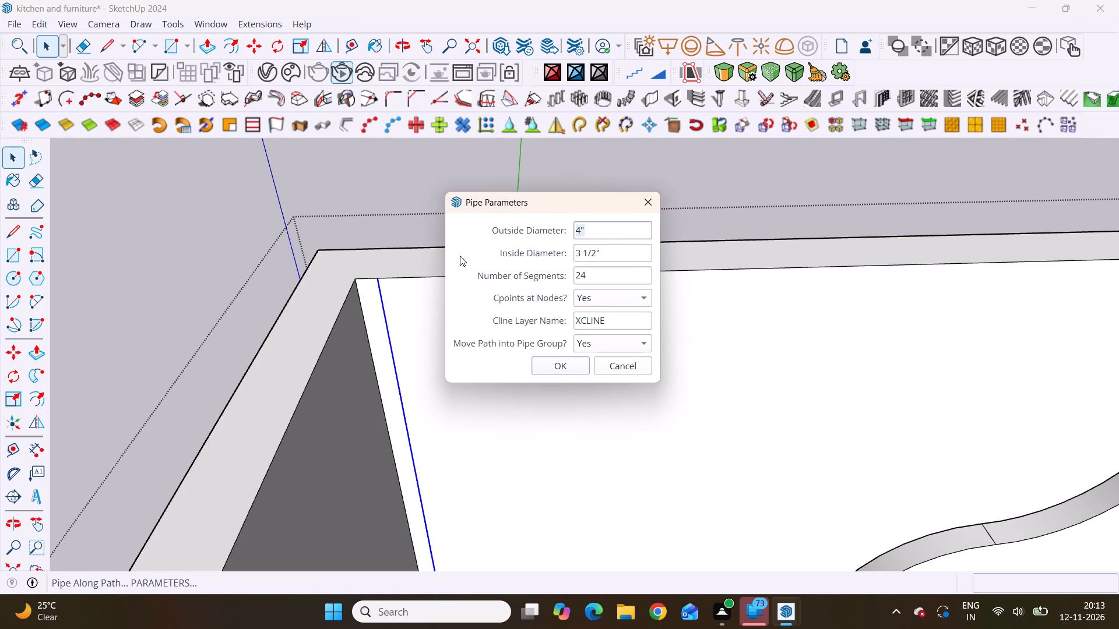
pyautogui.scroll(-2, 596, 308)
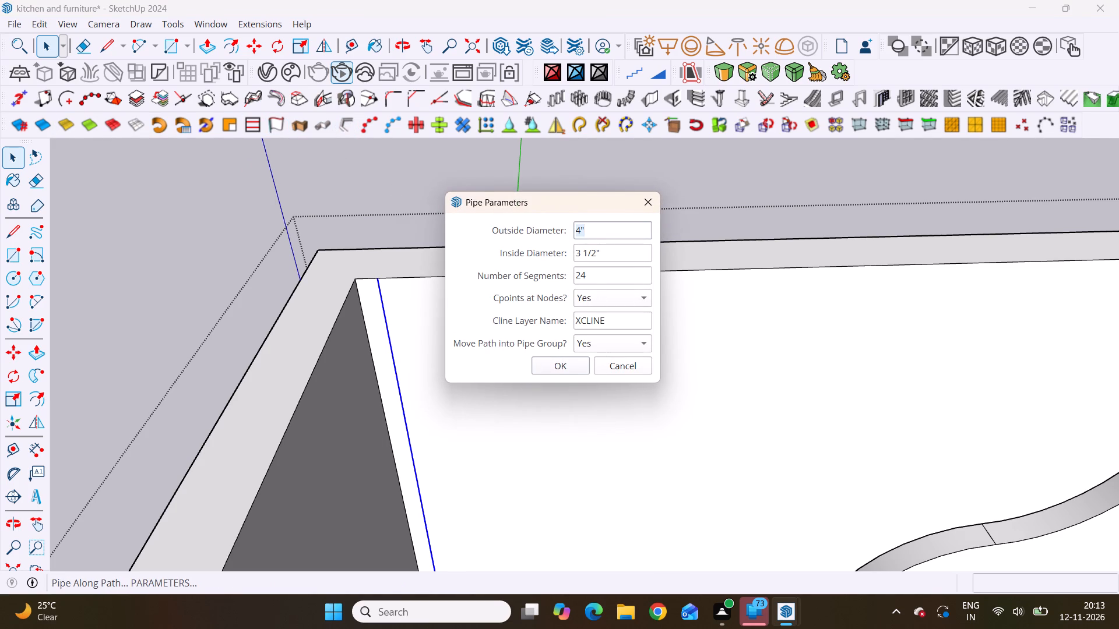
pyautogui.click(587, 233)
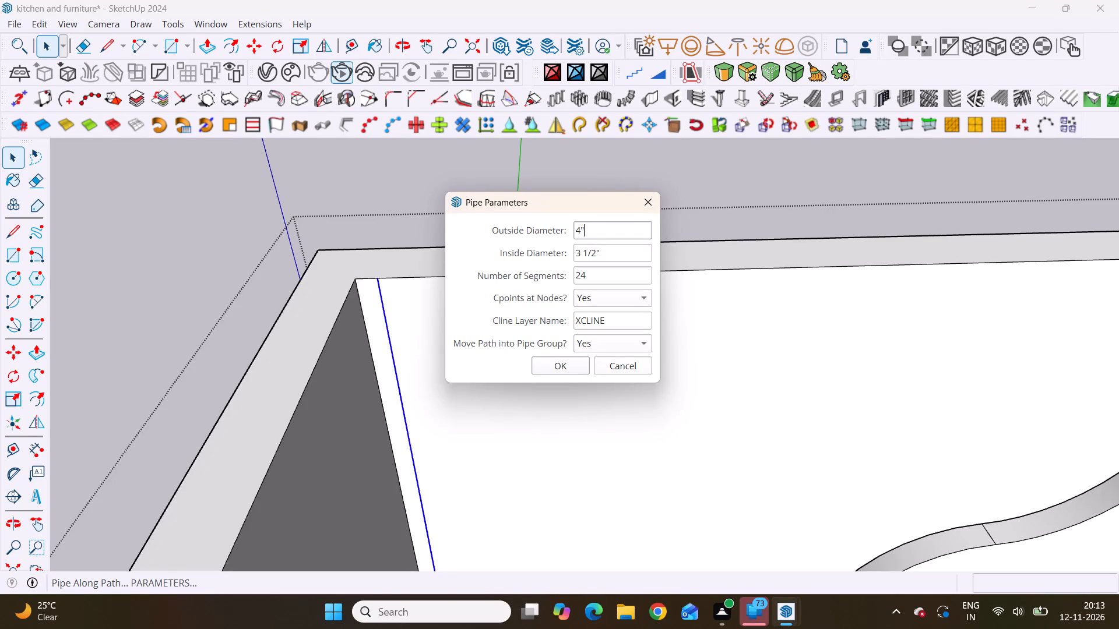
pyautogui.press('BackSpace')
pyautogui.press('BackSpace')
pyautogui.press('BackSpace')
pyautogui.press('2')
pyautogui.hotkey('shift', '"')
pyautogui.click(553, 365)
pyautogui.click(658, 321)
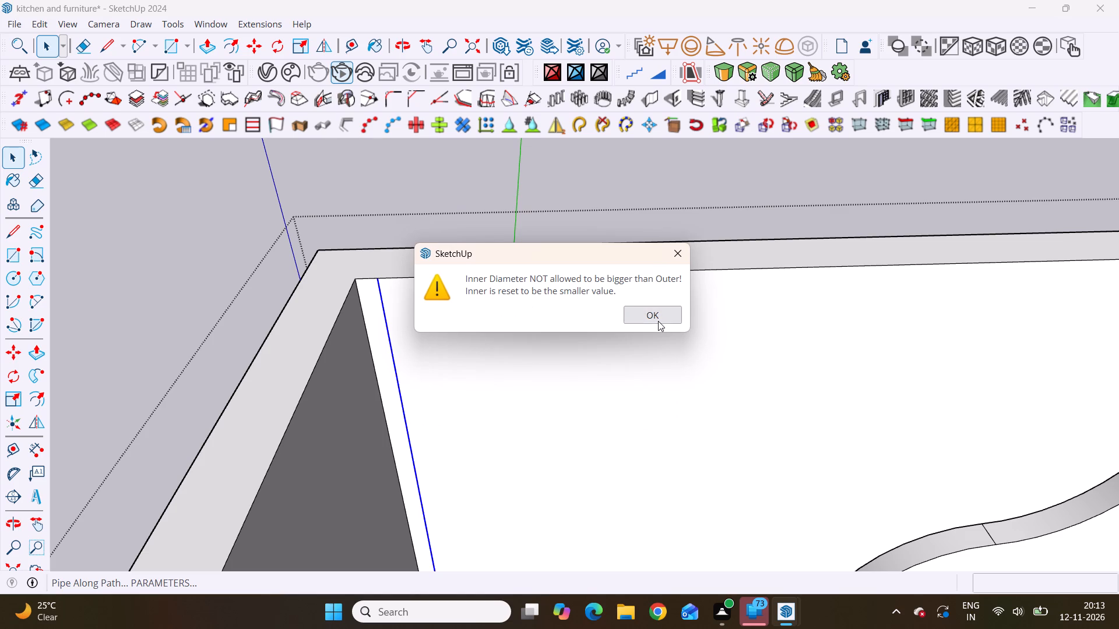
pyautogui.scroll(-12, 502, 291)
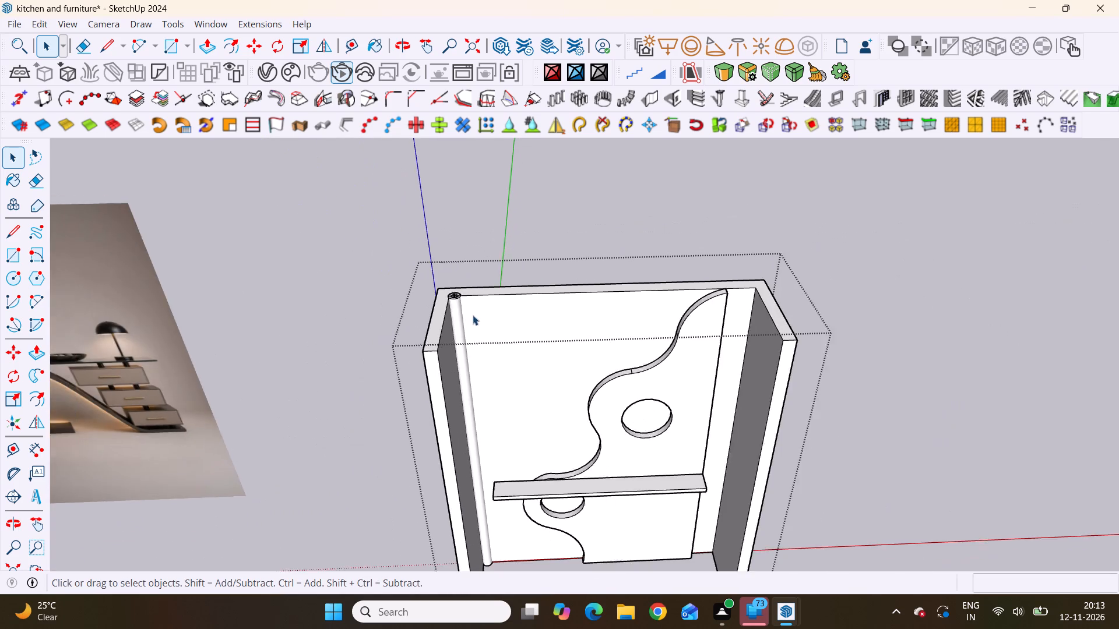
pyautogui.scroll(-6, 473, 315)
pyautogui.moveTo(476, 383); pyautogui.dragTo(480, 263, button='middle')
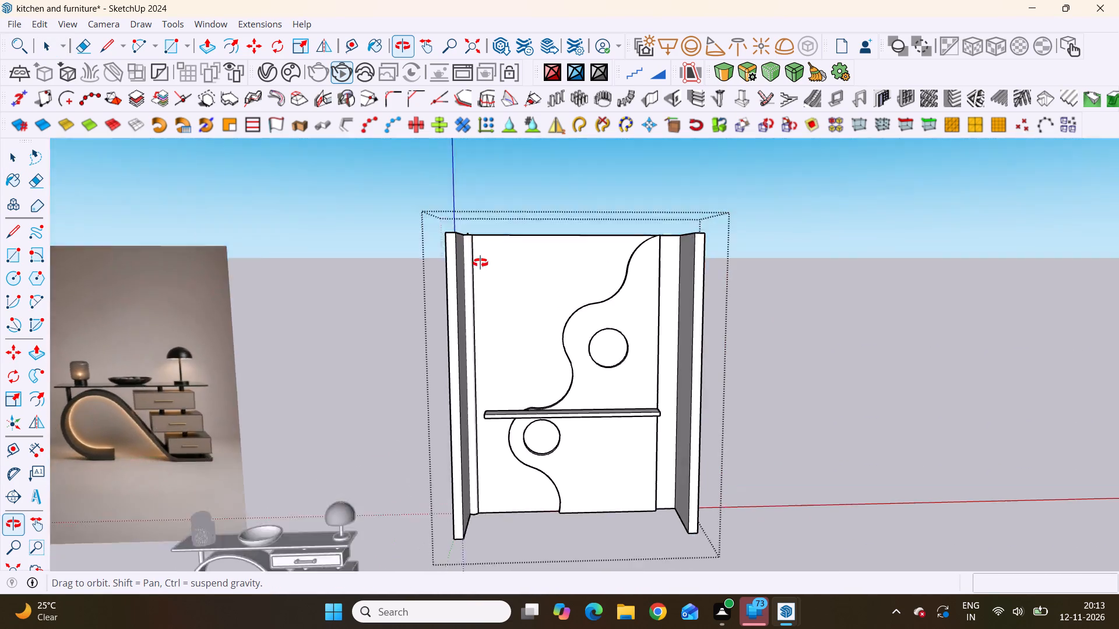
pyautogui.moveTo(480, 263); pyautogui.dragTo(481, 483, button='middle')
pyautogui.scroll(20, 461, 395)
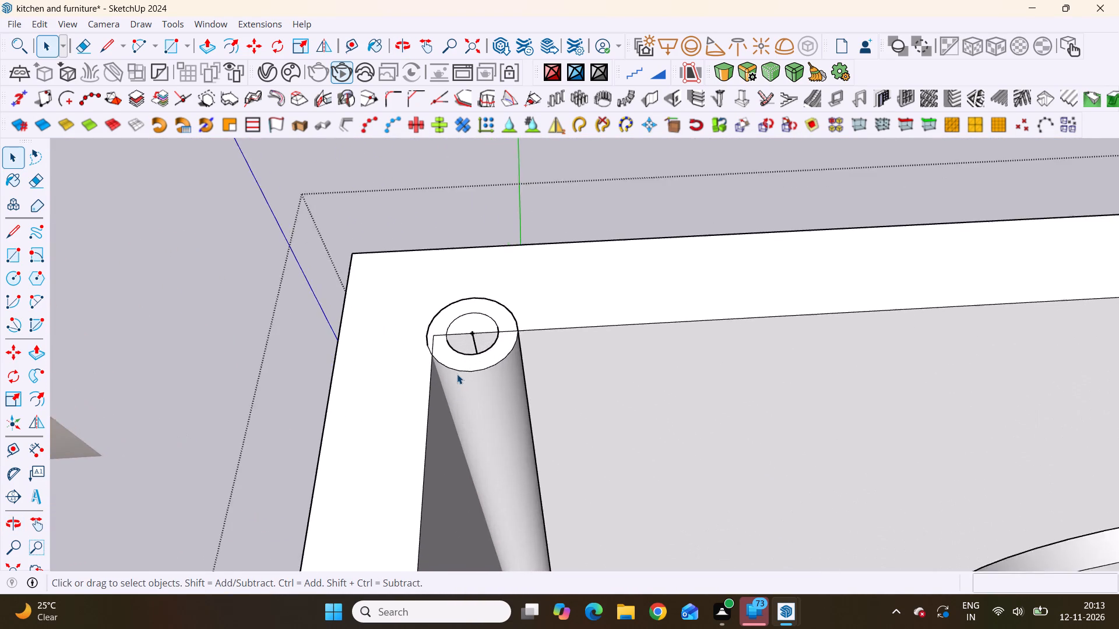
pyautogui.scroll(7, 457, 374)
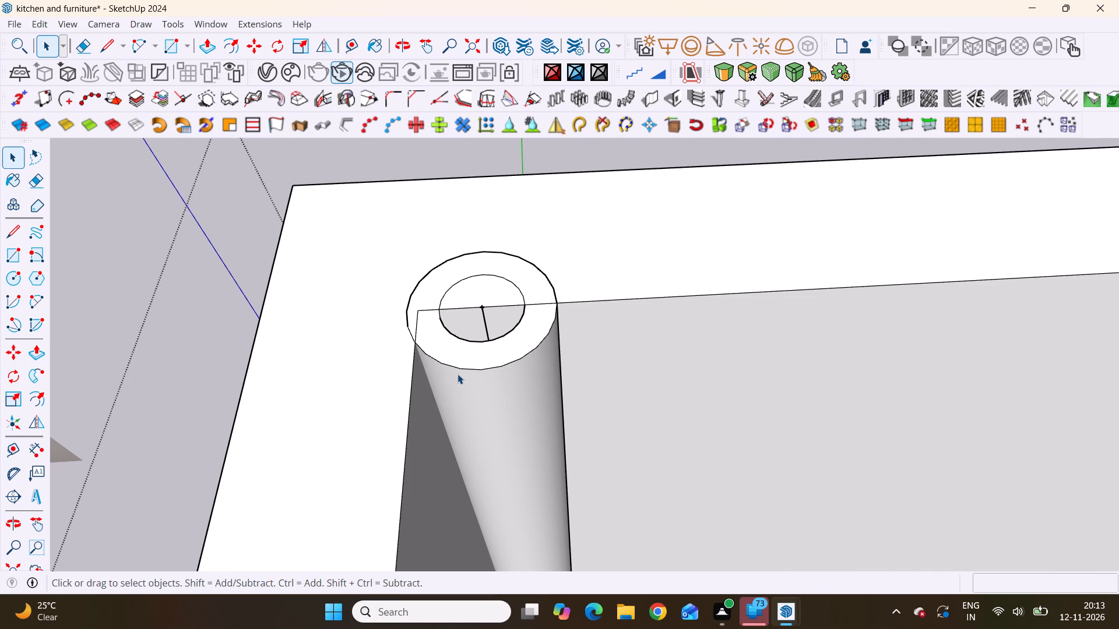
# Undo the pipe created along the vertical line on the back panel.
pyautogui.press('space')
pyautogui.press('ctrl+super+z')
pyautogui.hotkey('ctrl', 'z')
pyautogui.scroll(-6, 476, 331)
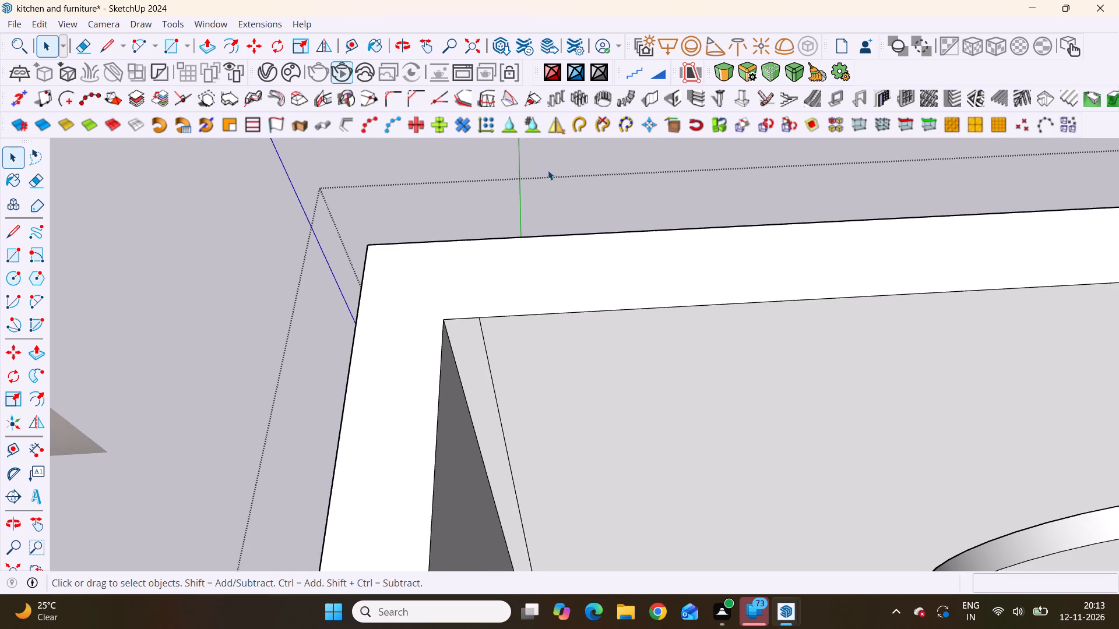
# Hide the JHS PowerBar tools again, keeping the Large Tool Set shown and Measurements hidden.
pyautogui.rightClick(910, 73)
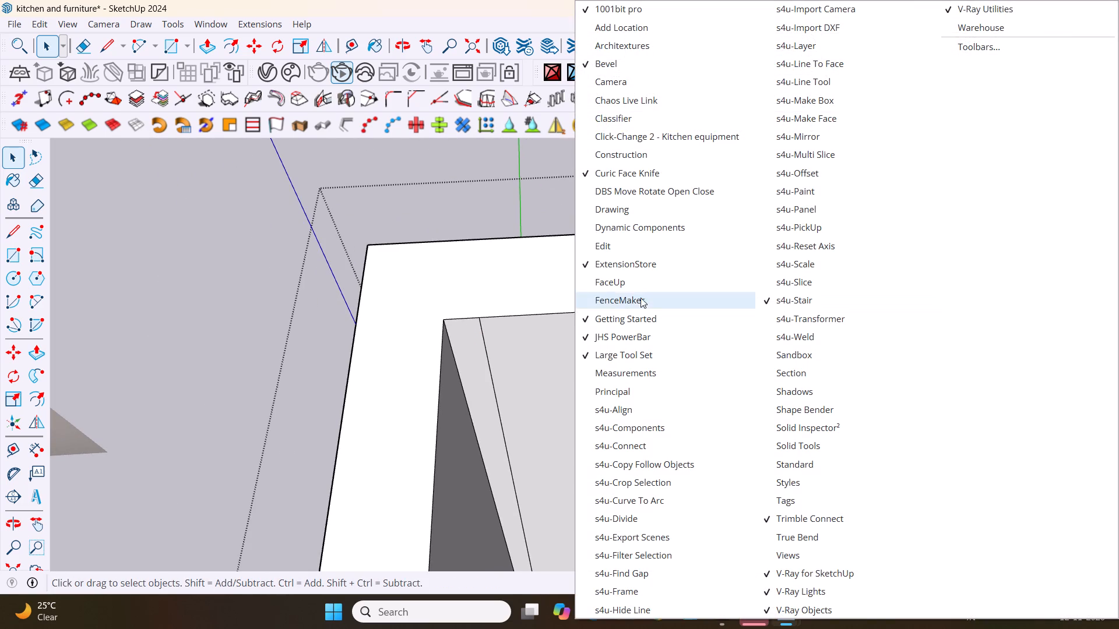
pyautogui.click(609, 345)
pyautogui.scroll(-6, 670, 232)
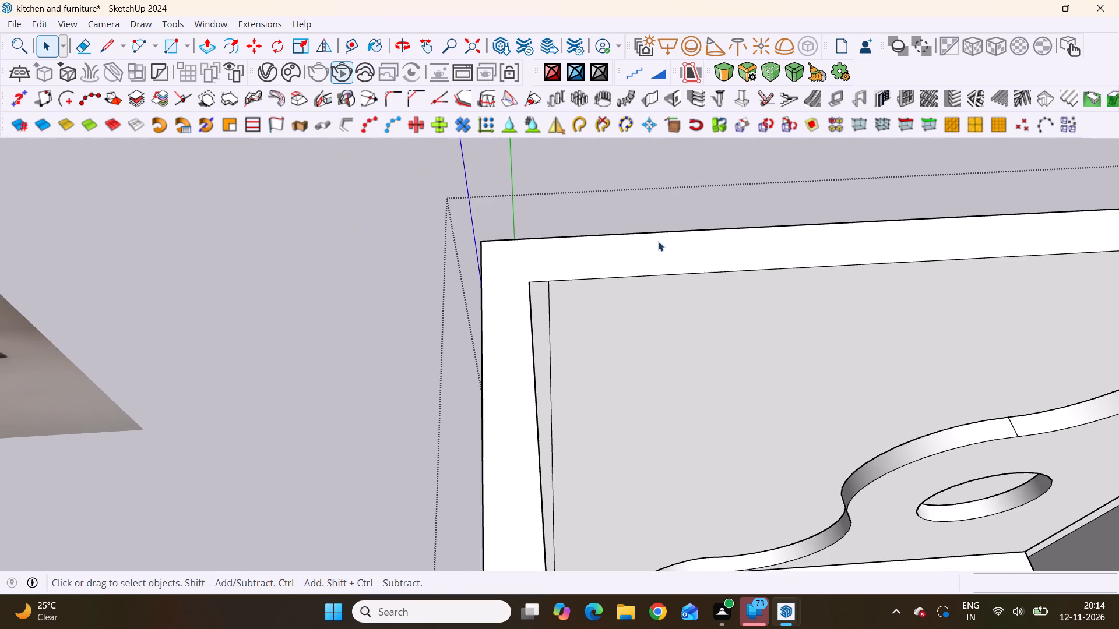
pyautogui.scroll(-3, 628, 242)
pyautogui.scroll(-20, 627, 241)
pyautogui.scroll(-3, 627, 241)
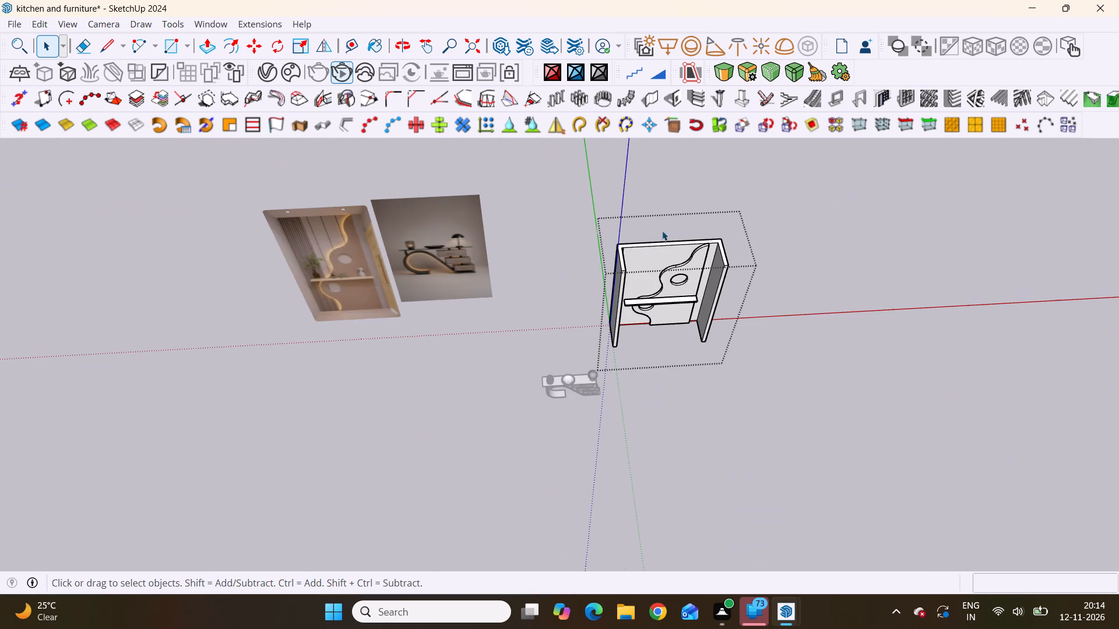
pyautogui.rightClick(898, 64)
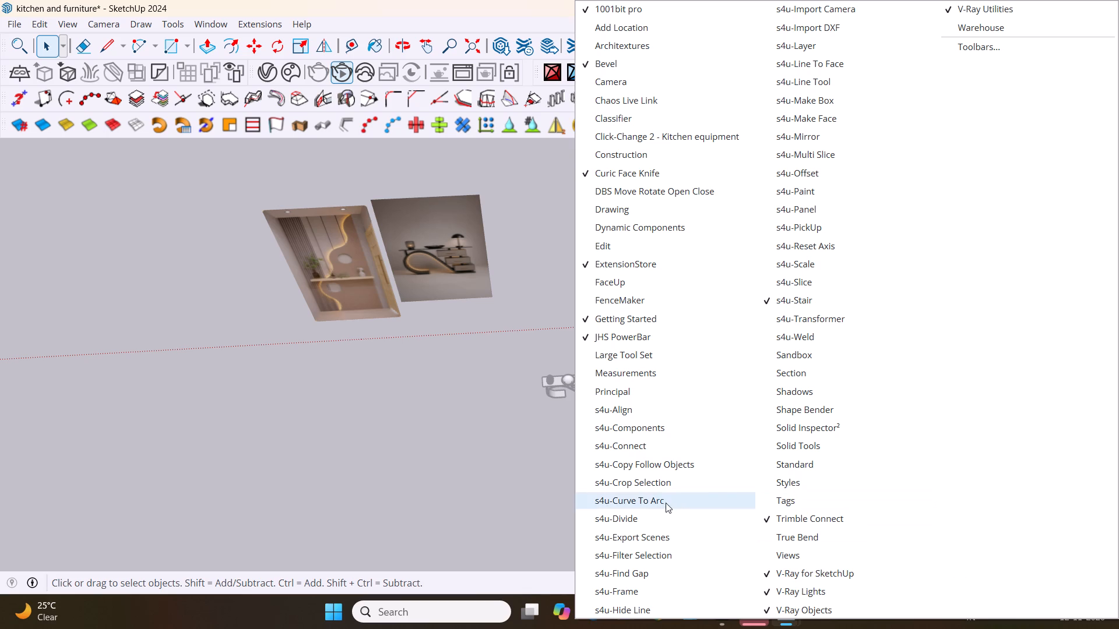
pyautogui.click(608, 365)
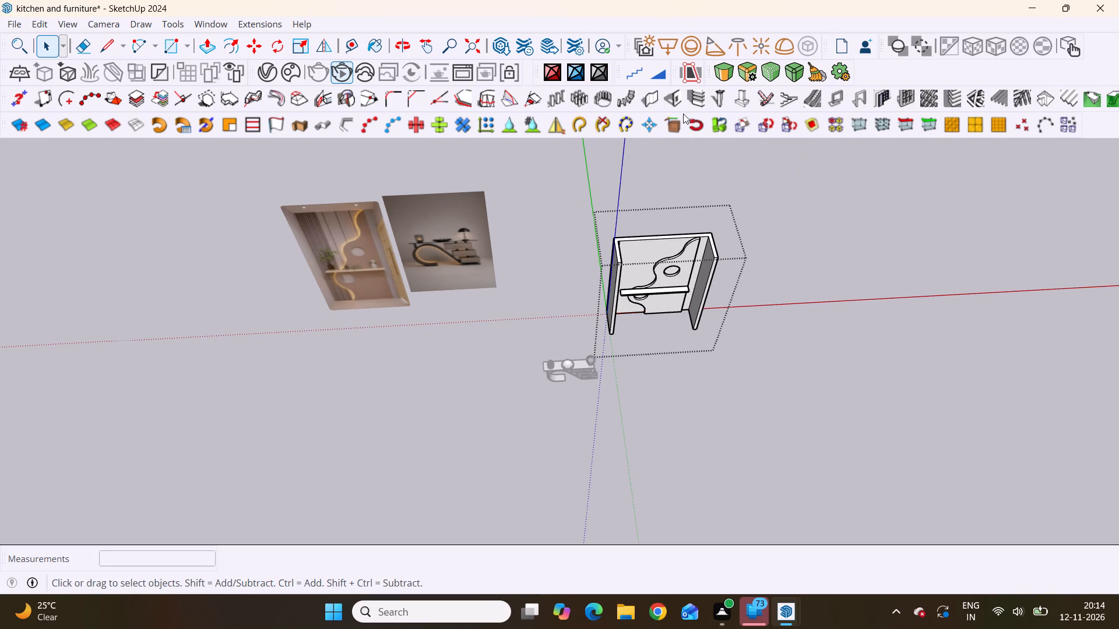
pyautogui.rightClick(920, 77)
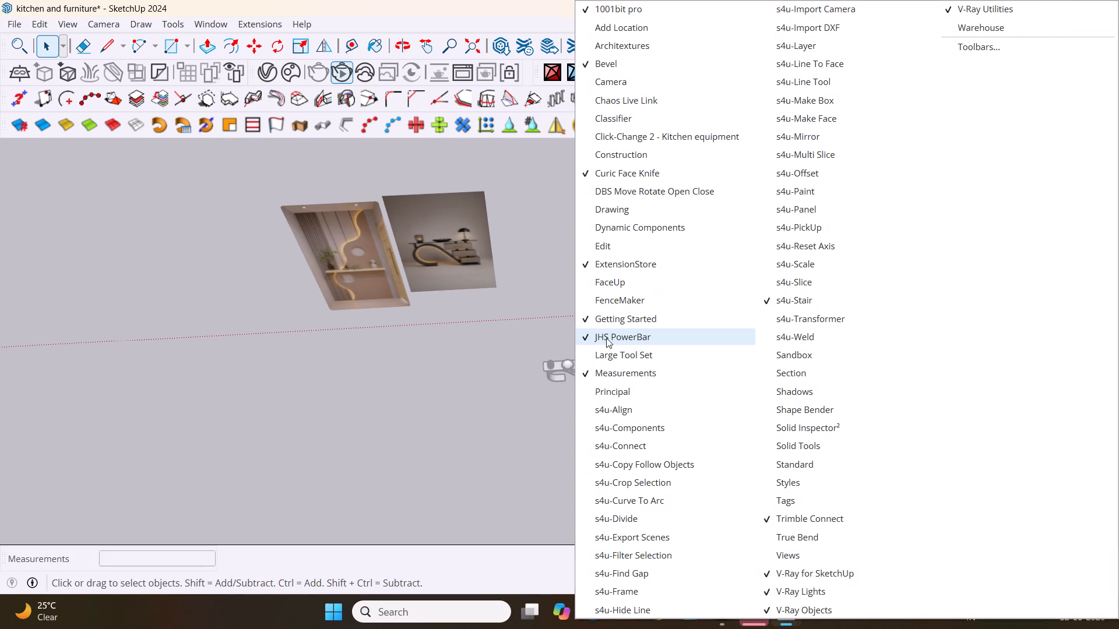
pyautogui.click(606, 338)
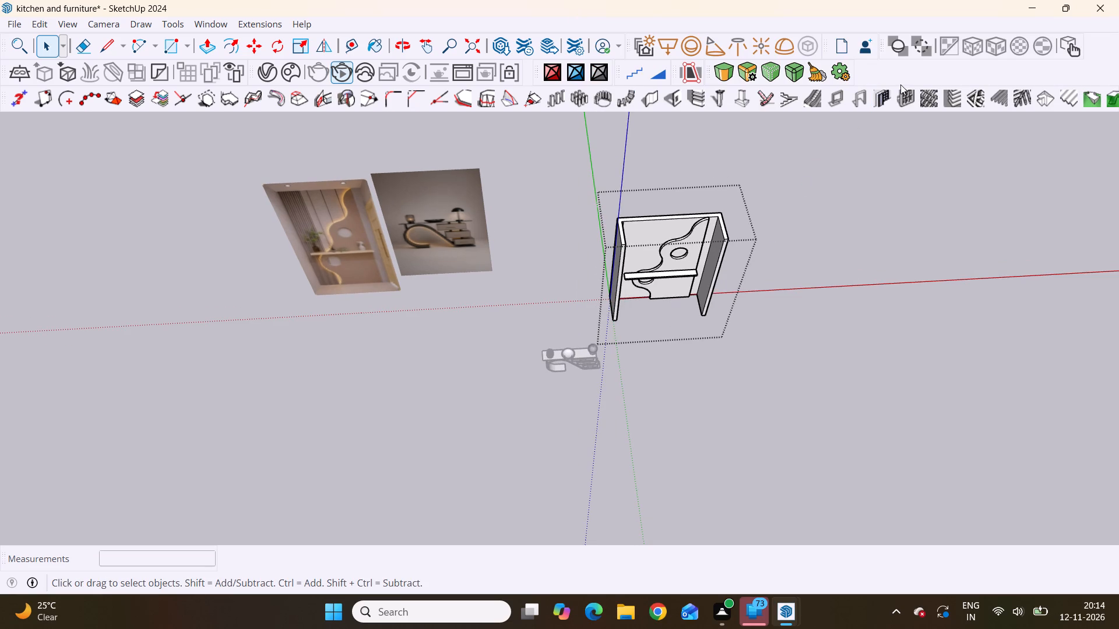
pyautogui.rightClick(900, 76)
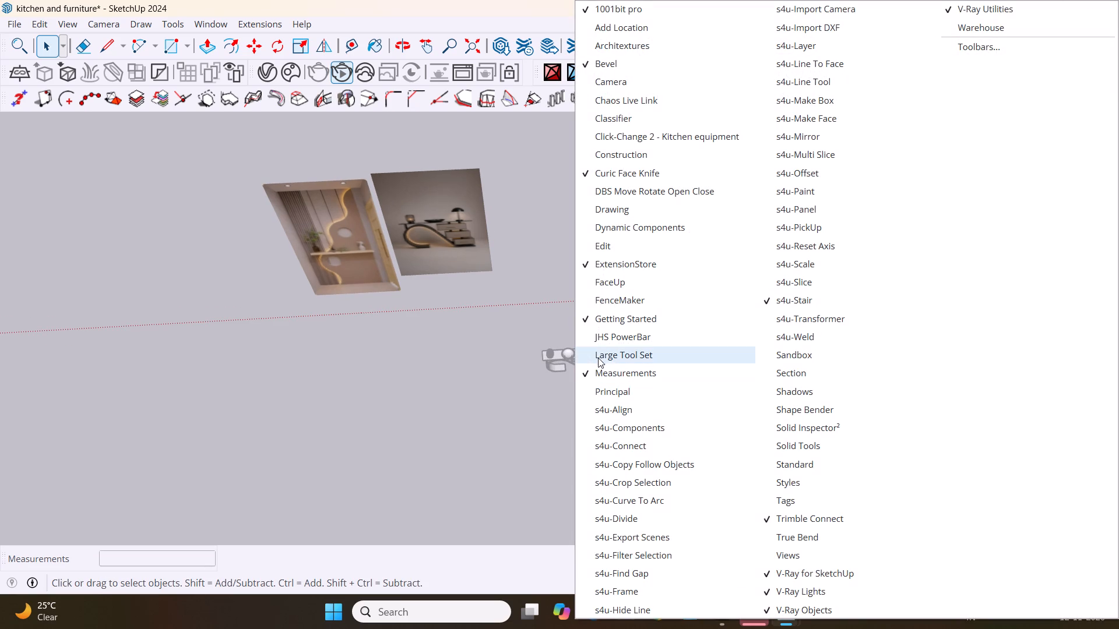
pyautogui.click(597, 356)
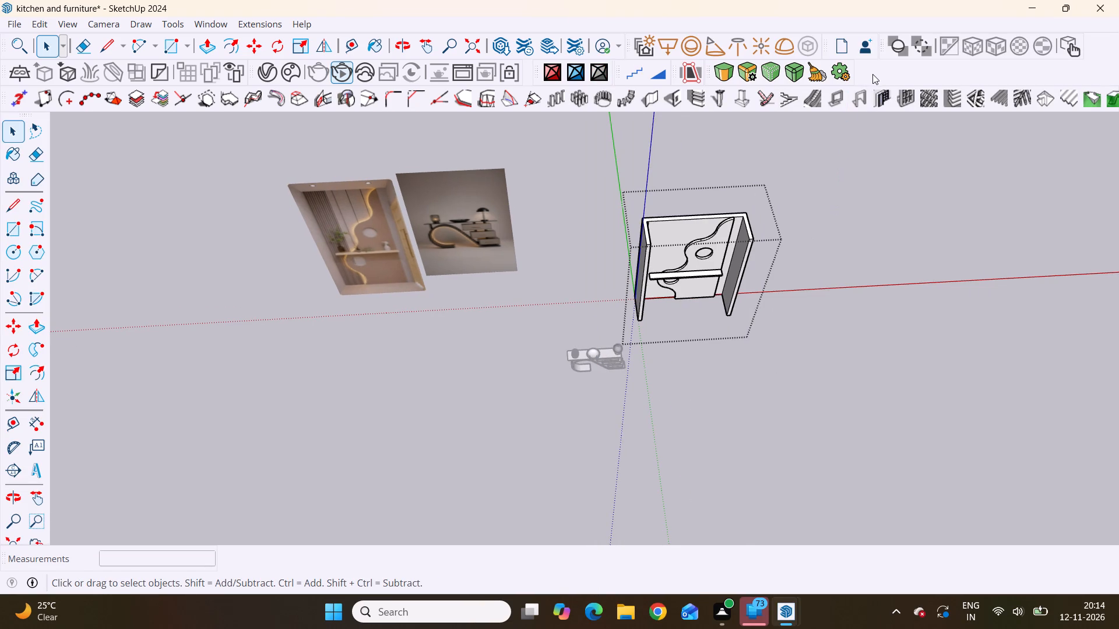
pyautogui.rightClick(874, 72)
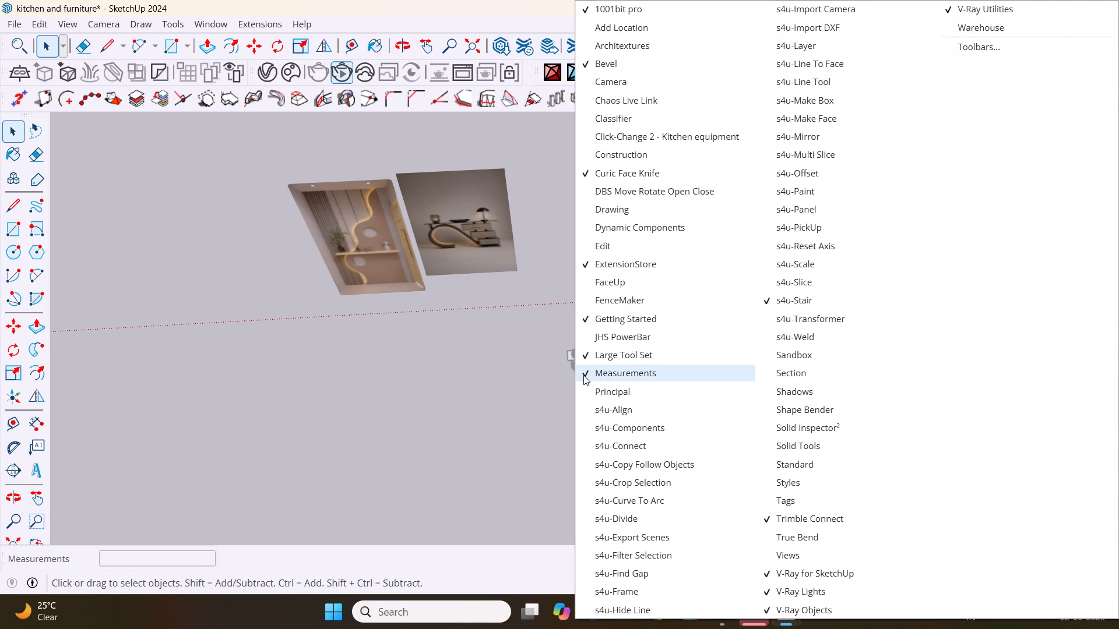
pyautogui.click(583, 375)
# Select the vertical line beside the left side panel and draw a horizontal circle of about 1/8" radius centred on its top end.
pyautogui.scroll(-6, 571, 365)
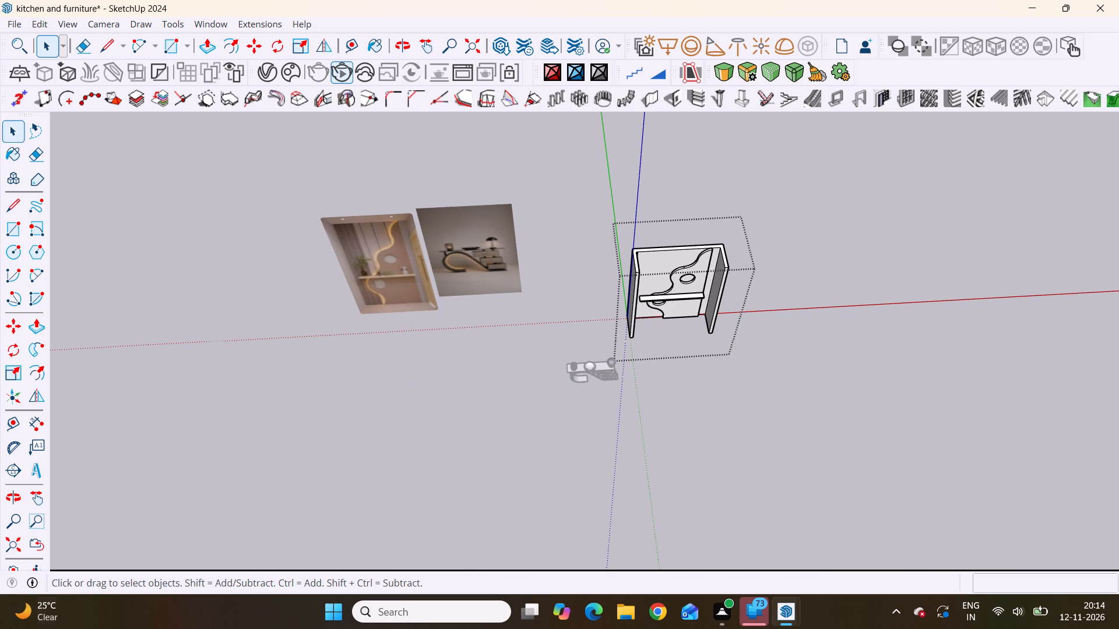
pyautogui.scroll(-7, 676, 345)
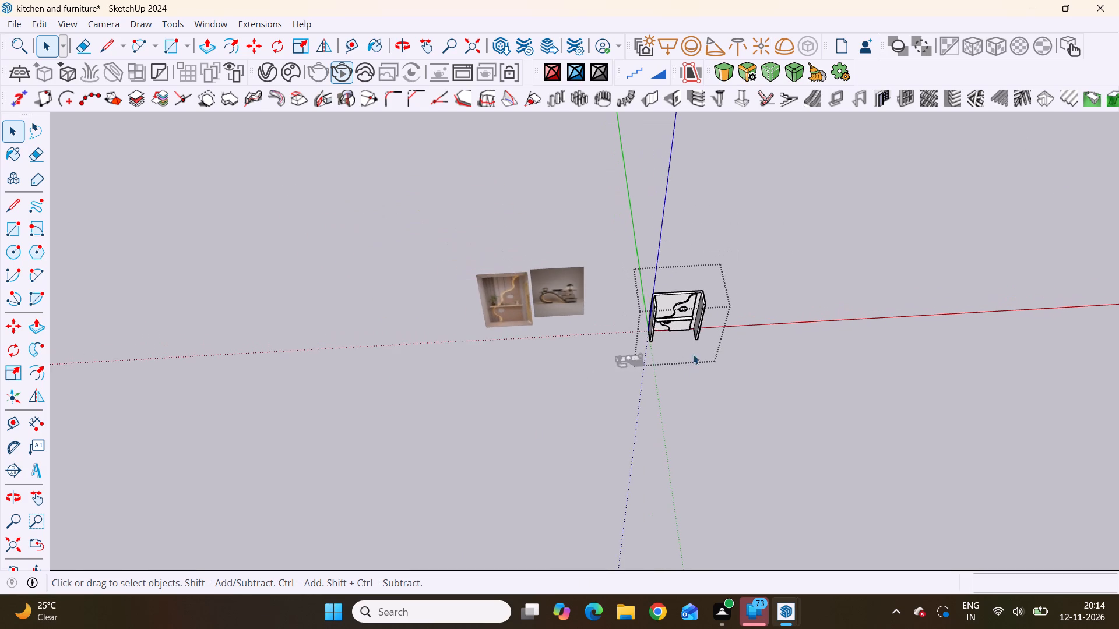
pyautogui.moveTo(694, 352); pyautogui.dragTo(686, 241, button='middle')
pyautogui.scroll(9, 686, 238)
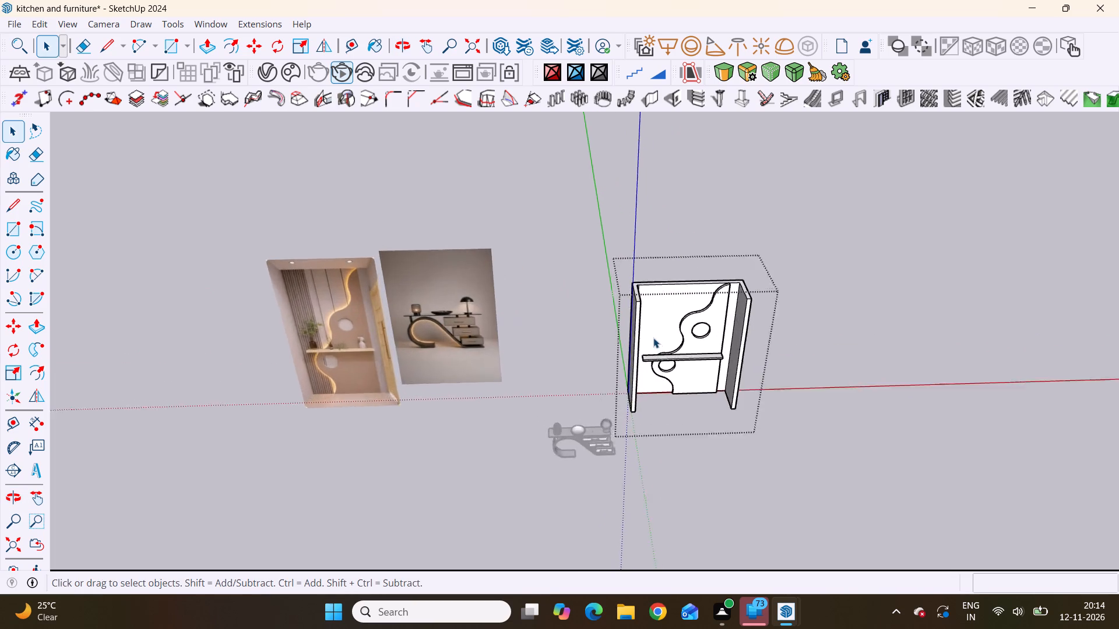
pyautogui.scroll(6, 653, 338)
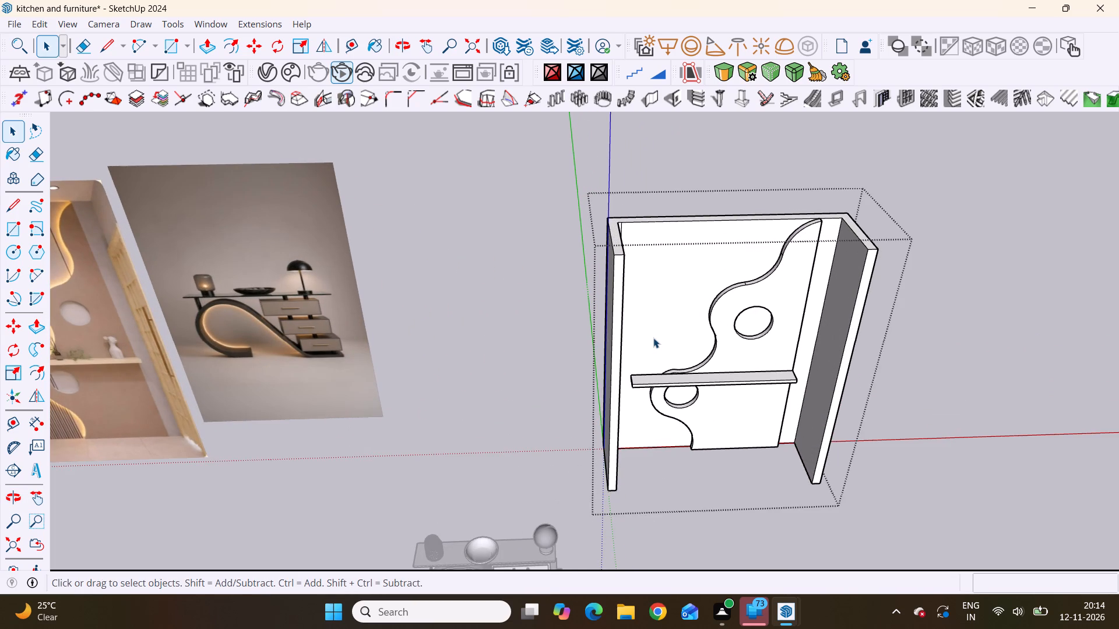
pyautogui.scroll(-5, 653, 338)
pyautogui.moveTo(736, 343); pyautogui.dragTo(652, 277, button='middle')
pyautogui.scroll(6, 652, 277)
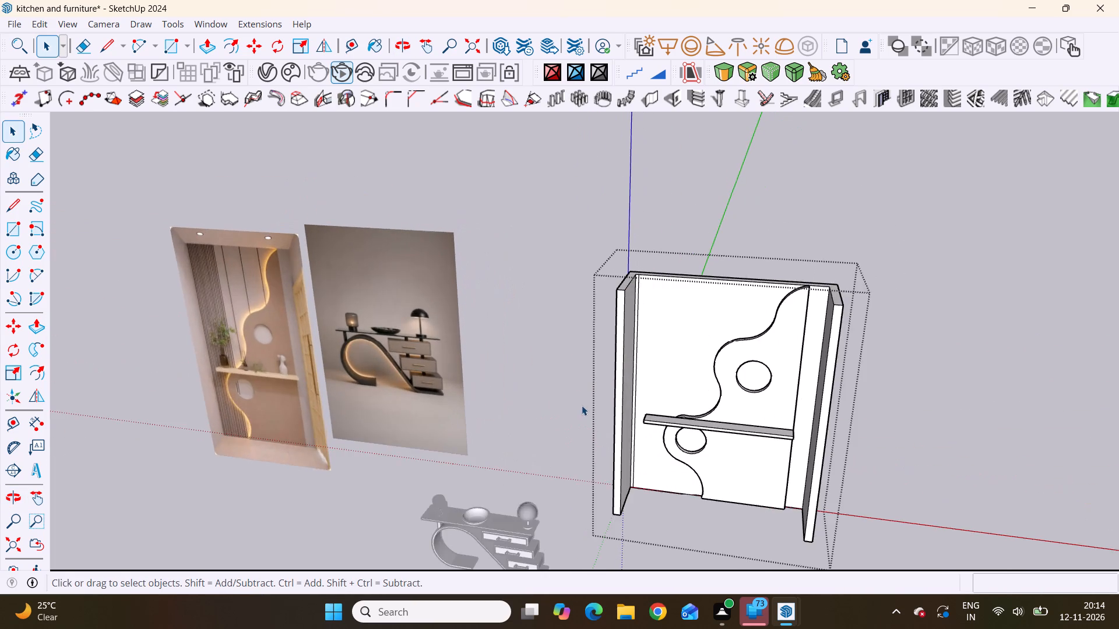
pyautogui.scroll(7, 582, 405)
pyautogui.scroll(-3, 639, 386)
pyautogui.scroll(7, 699, 504)
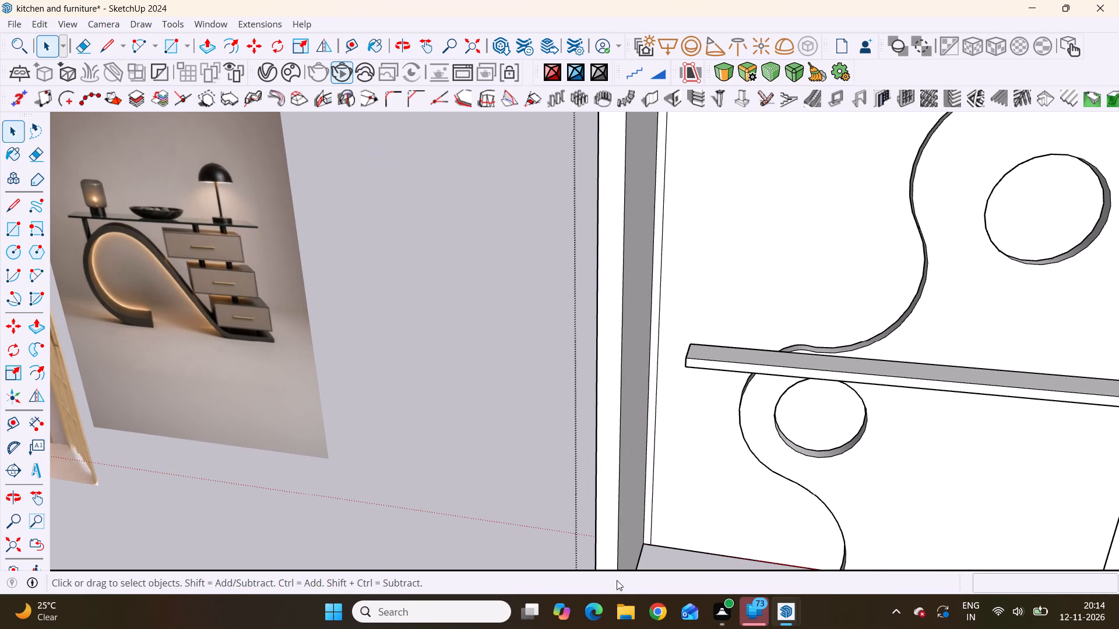
pyautogui.scroll(2, 617, 580)
pyautogui.scroll(-10, 646, 407)
pyautogui.scroll(1, 698, 469)
pyautogui.moveTo(709, 471); pyautogui.dragTo(740, 480, button='middle')
pyautogui.scroll(2, 740, 480)
pyautogui.scroll(5, 651, 497)
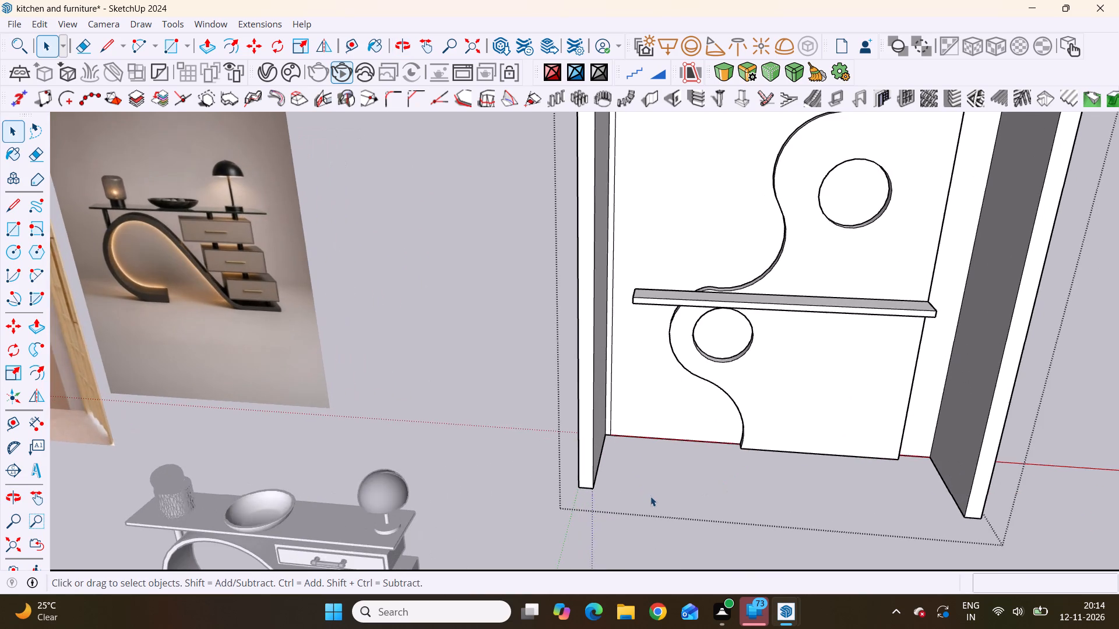
pyautogui.scroll(9, 644, 488)
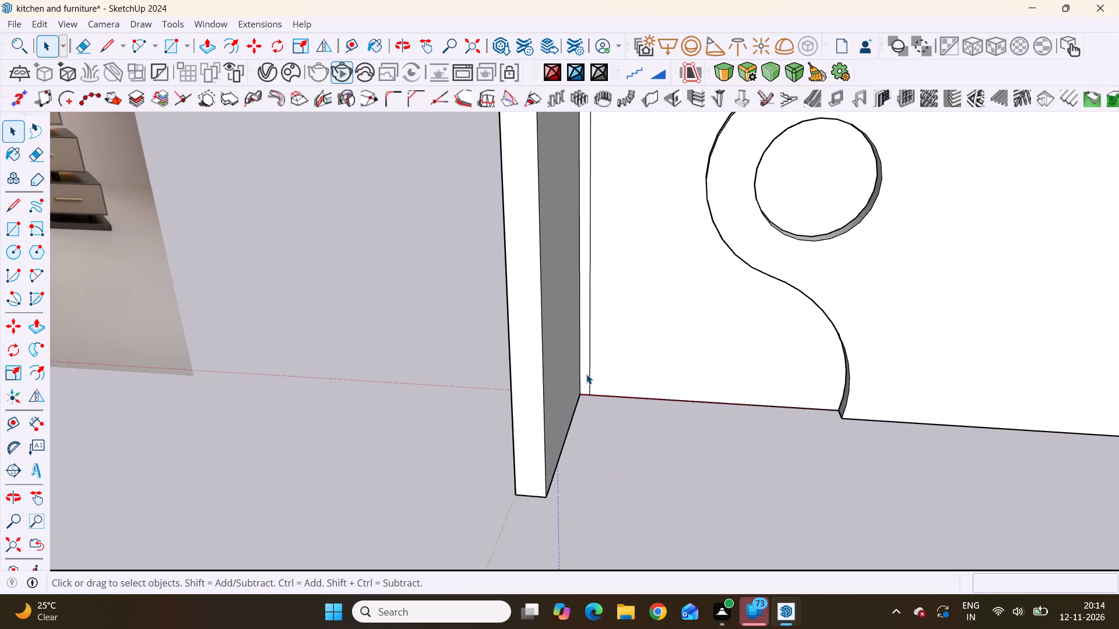
pyautogui.click(588, 372)
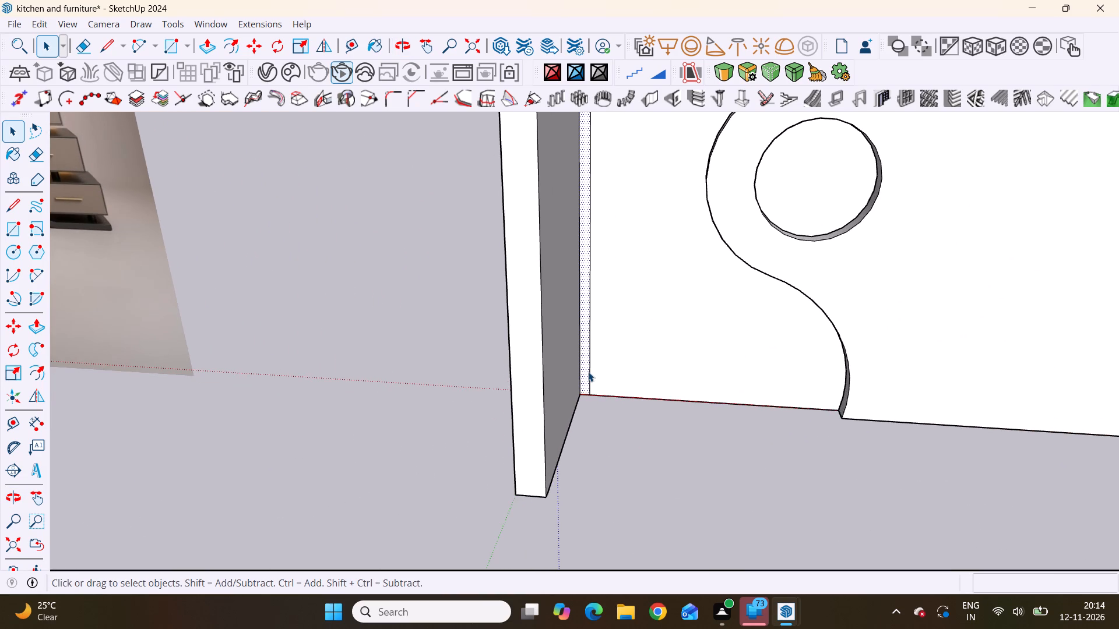
pyautogui.click(589, 371)
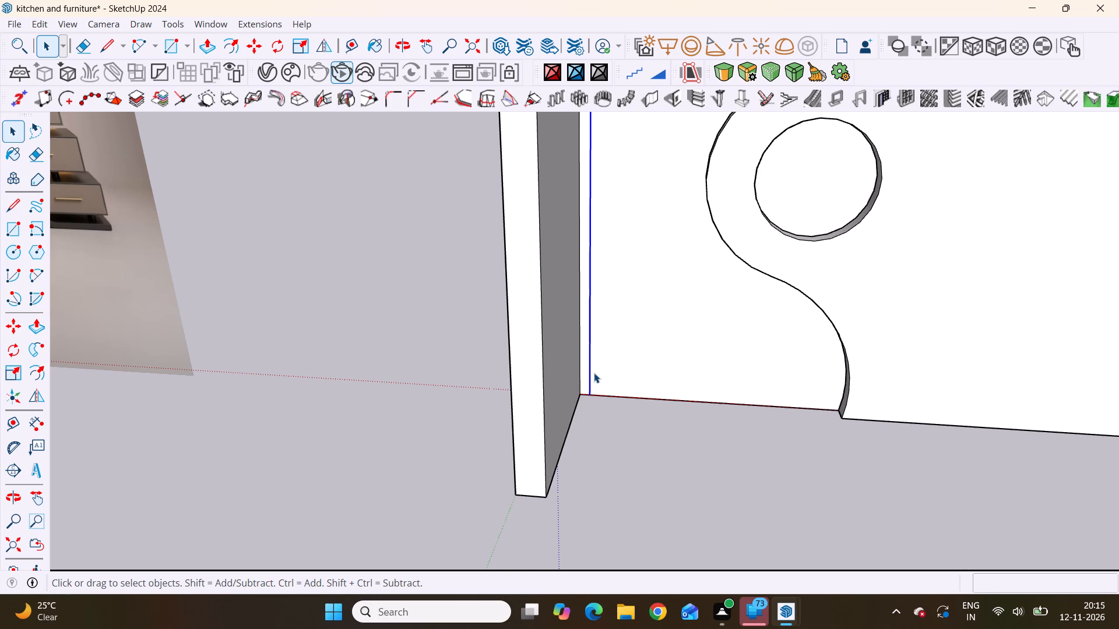
pyautogui.press('c')
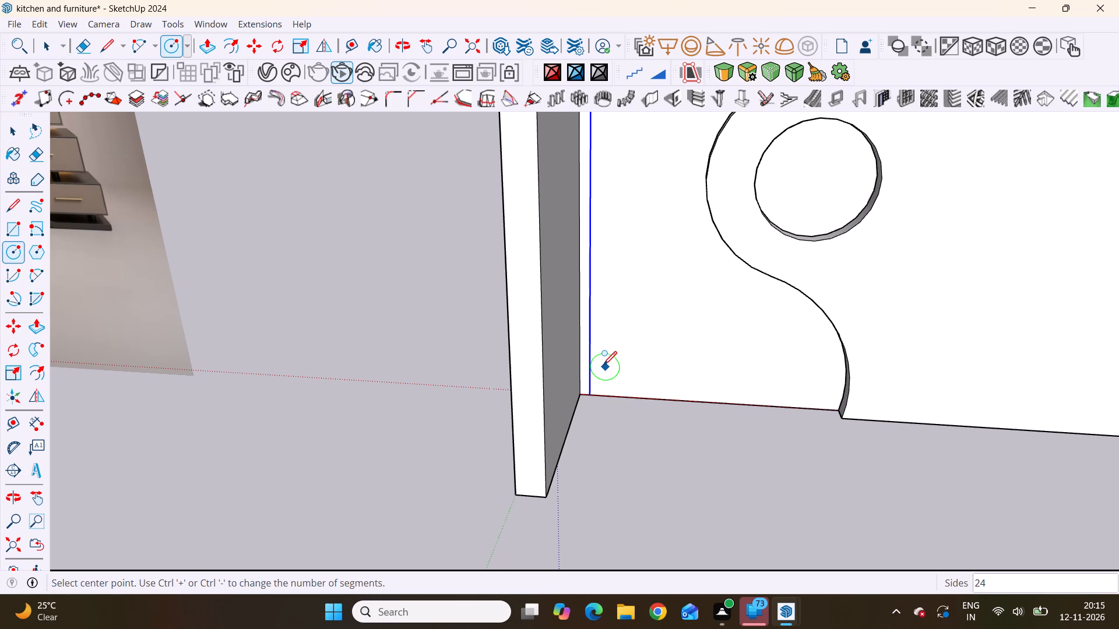
pyautogui.scroll(-4, 610, 395)
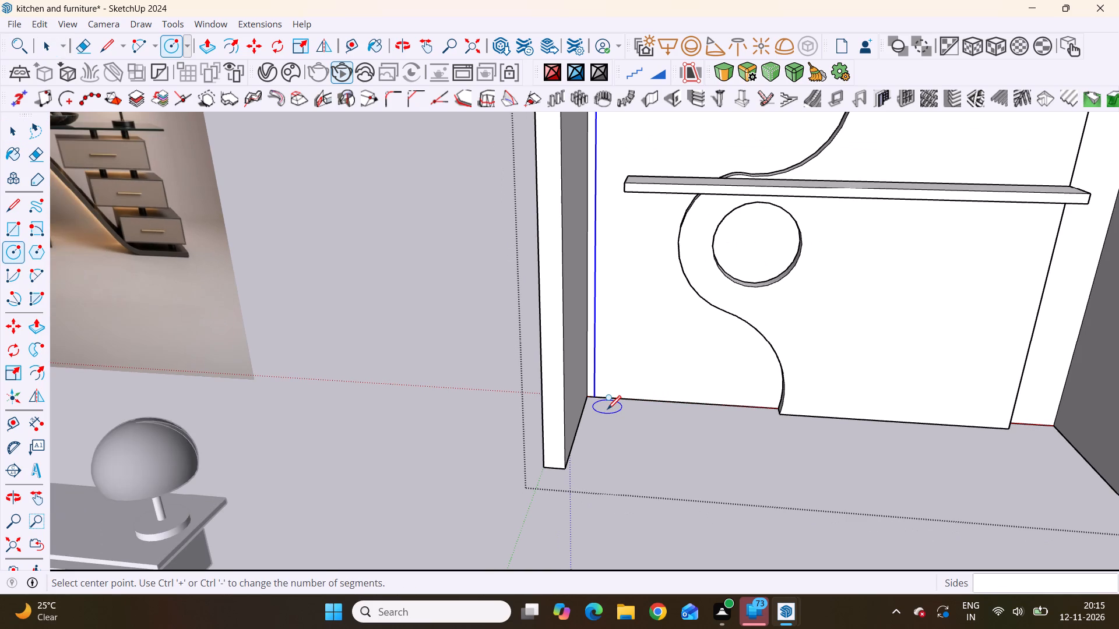
pyautogui.scroll(-4, 607, 410)
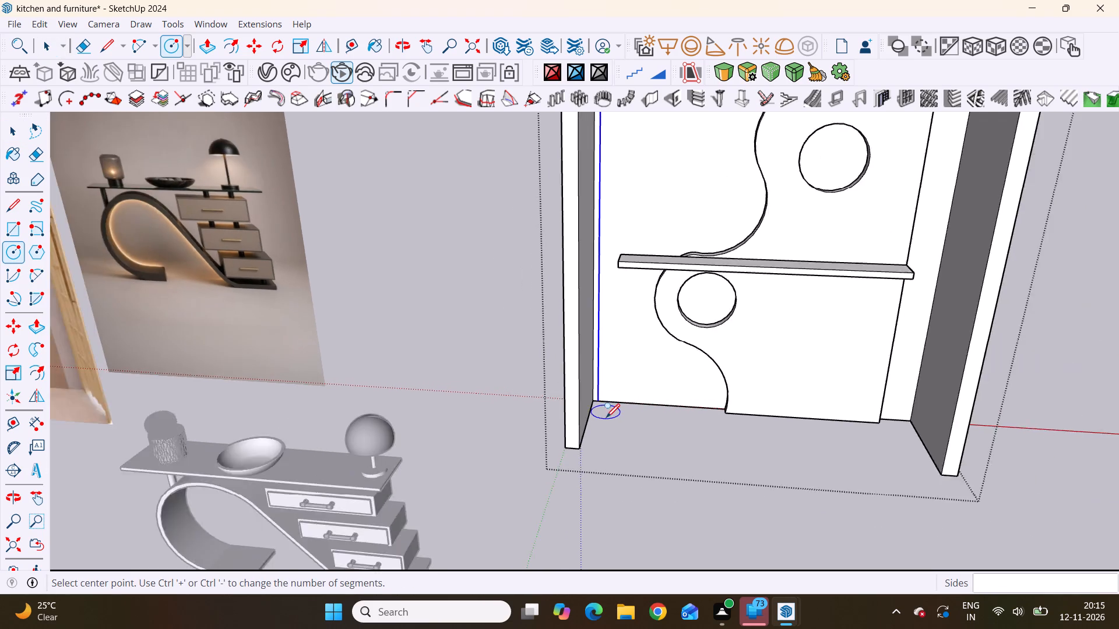
pyautogui.scroll(-7, 606, 416)
pyautogui.scroll(16, 606, 423)
pyautogui.scroll(-4, 594, 482)
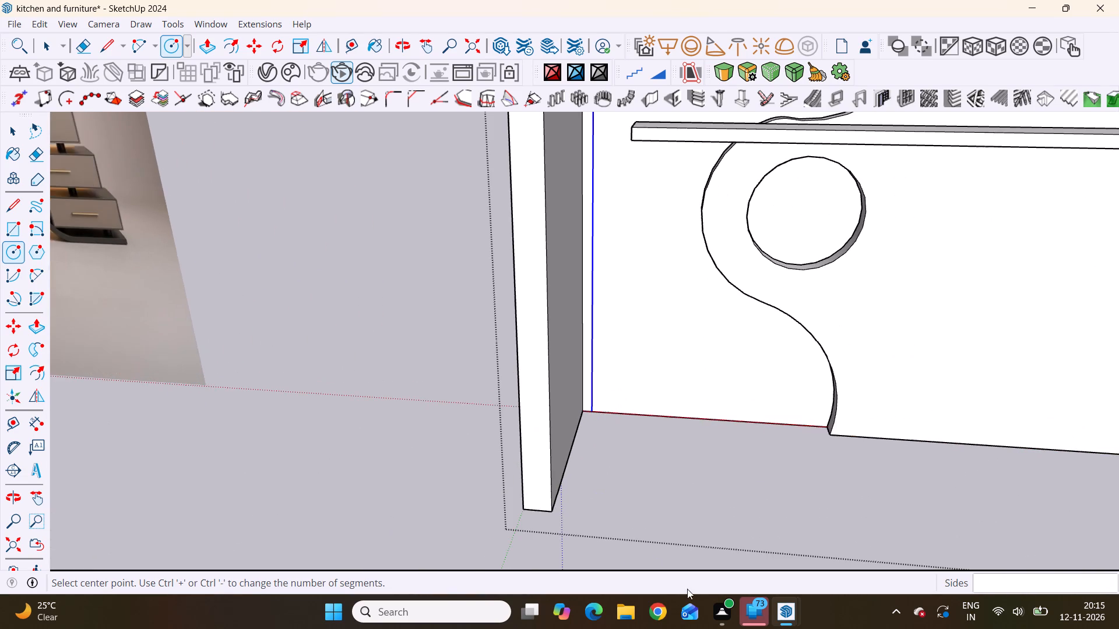
pyautogui.scroll(-20, 687, 589)
pyautogui.scroll(-6, 687, 589)
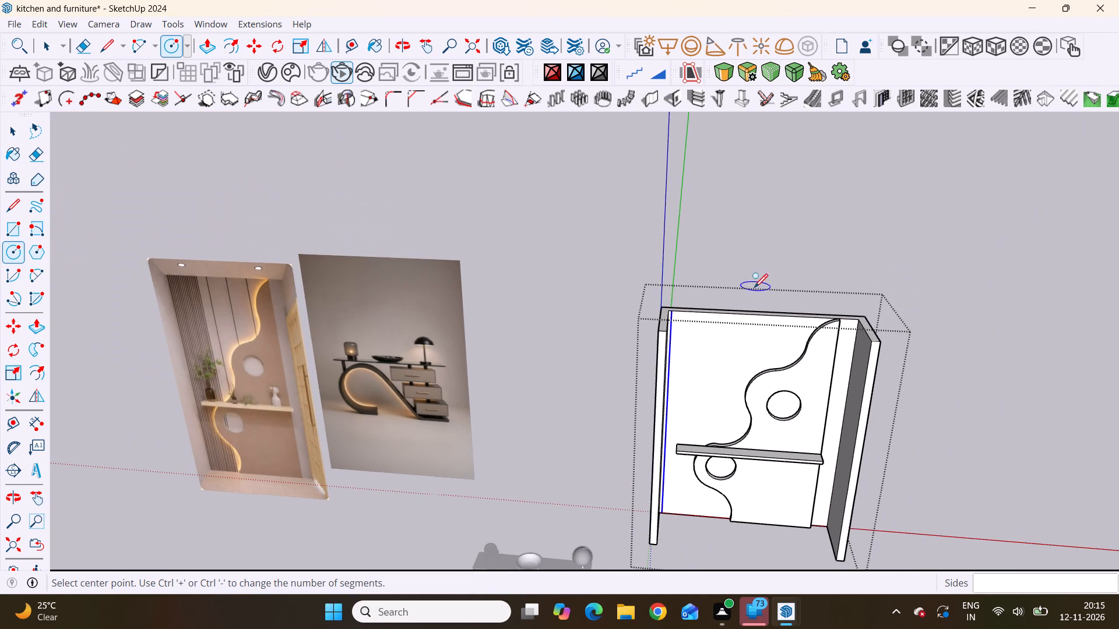
pyautogui.scroll(7, 710, 308)
pyautogui.scroll(18, 633, 311)
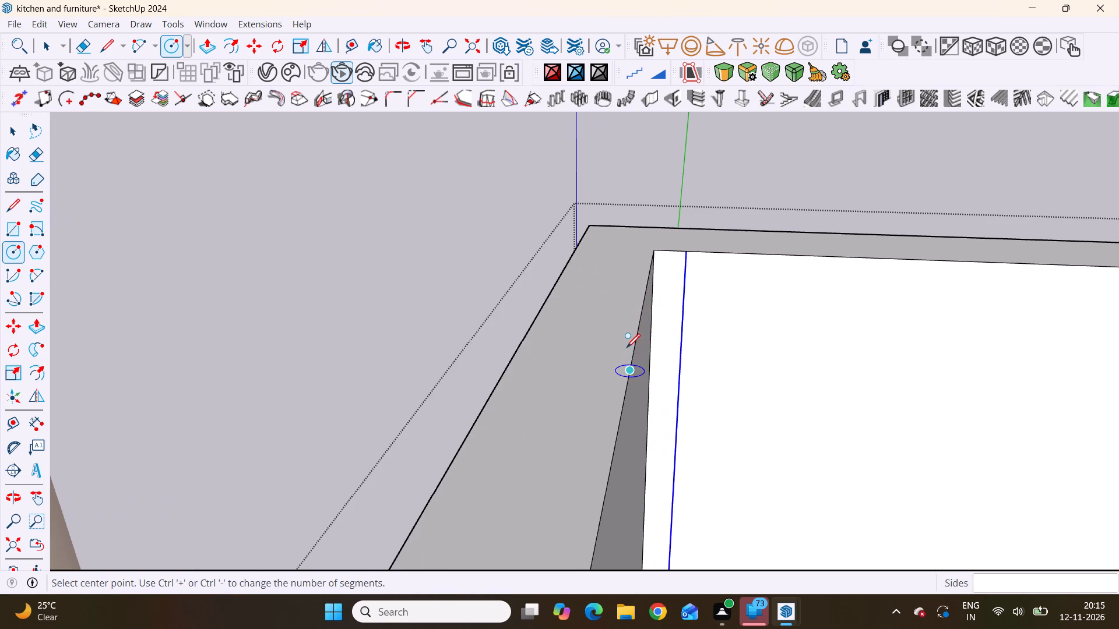
pyautogui.scroll(-4, 627, 347)
pyautogui.moveTo(691, 286); pyautogui.dragTo(723, 396, button='middle')
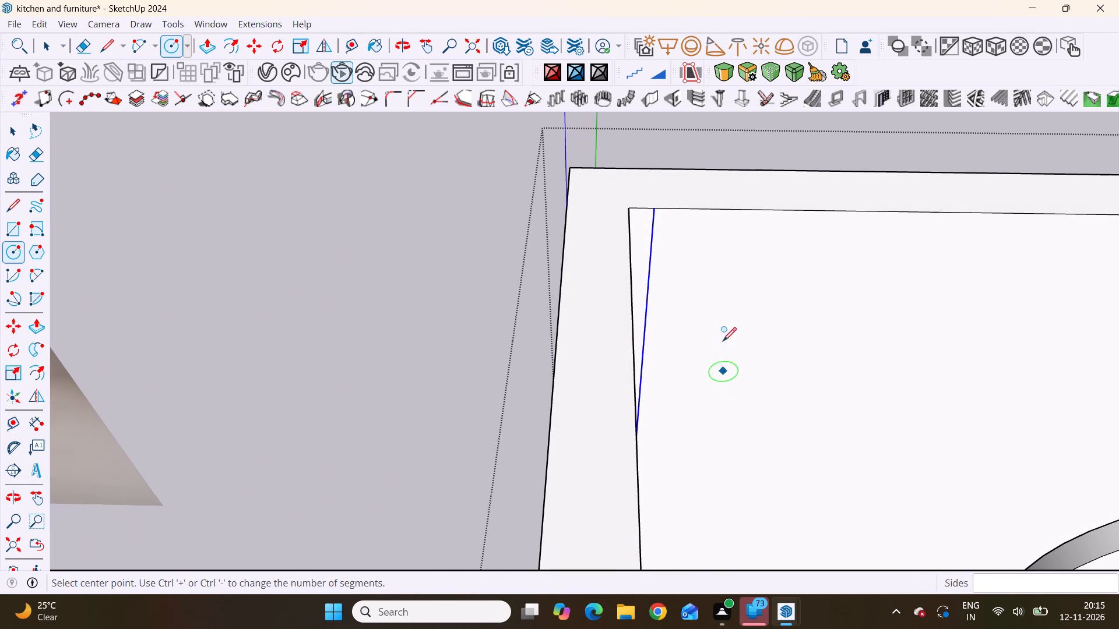
pyautogui.scroll(4, 656, 214)
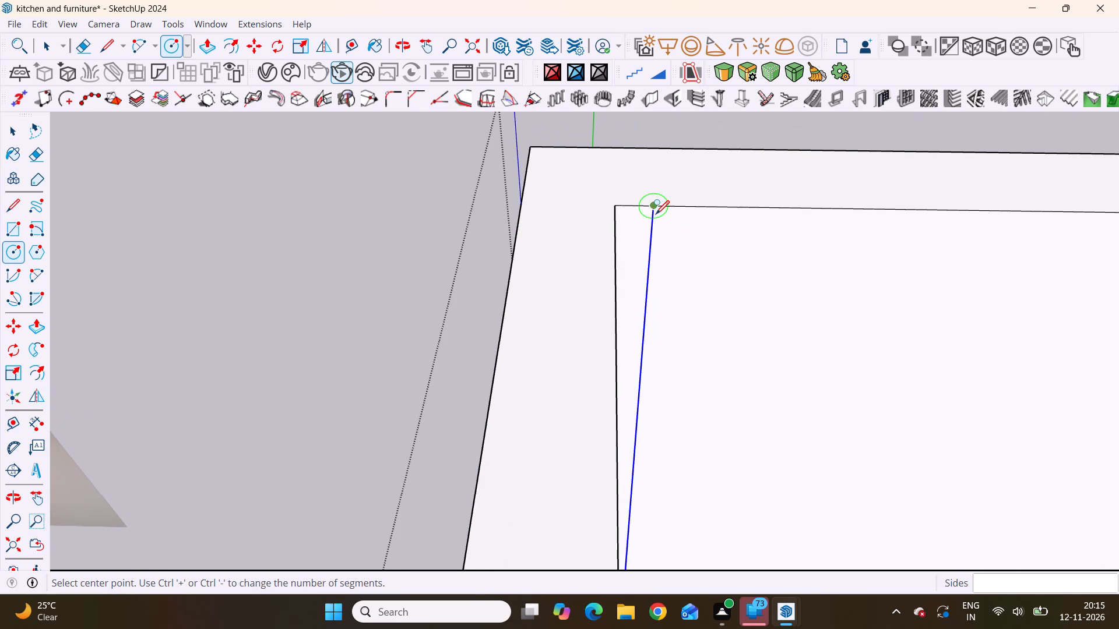
pyautogui.click(649, 202)
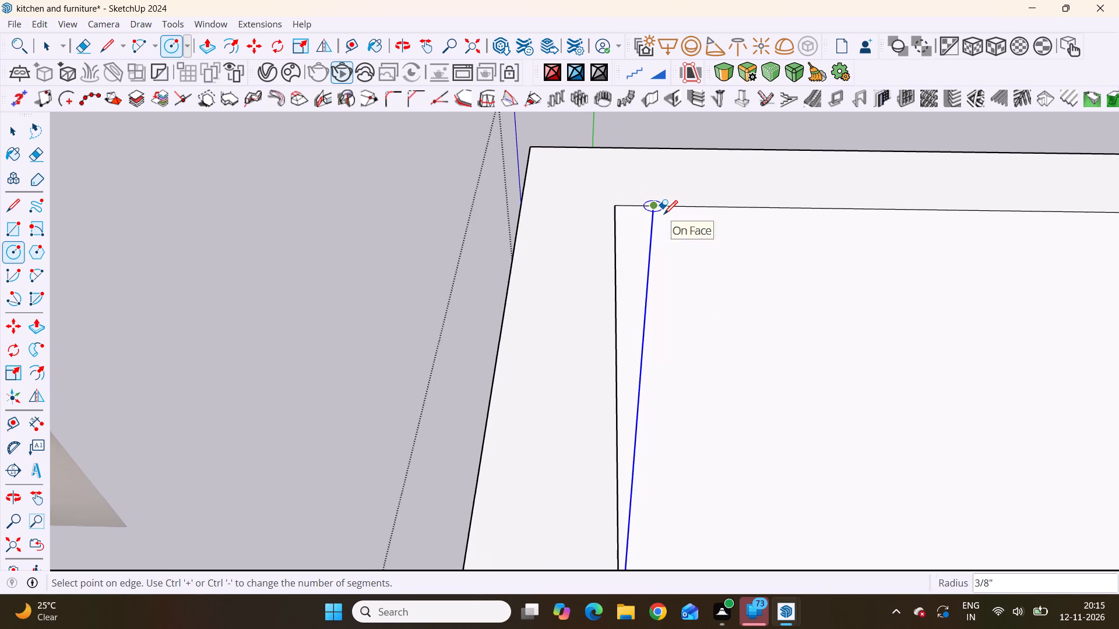
pyautogui.scroll(15, 664, 208)
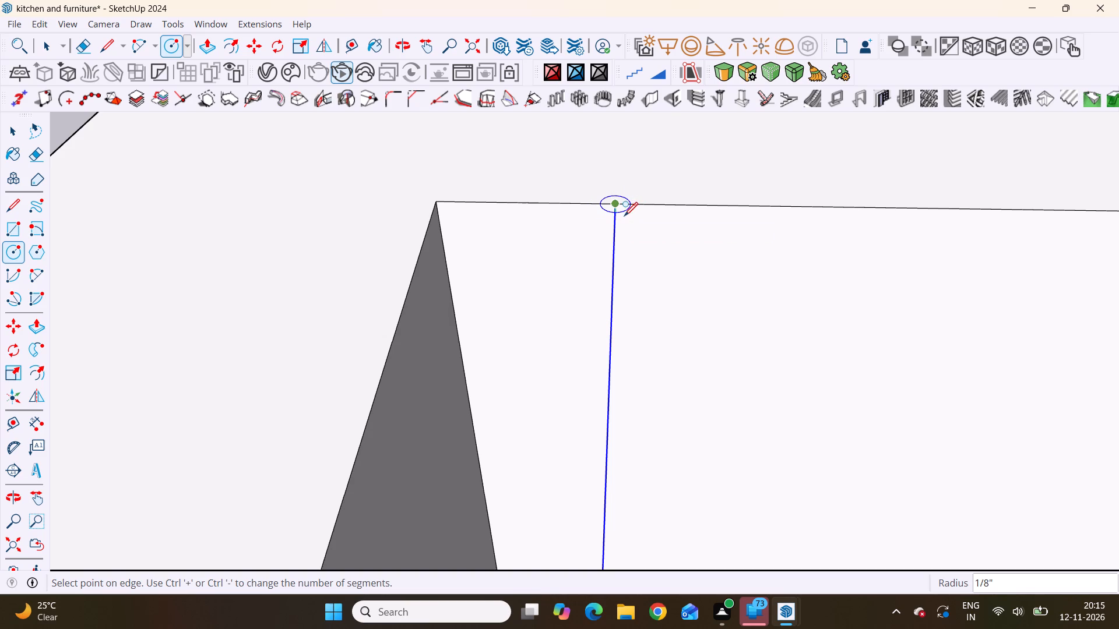
pyautogui.click(622, 215)
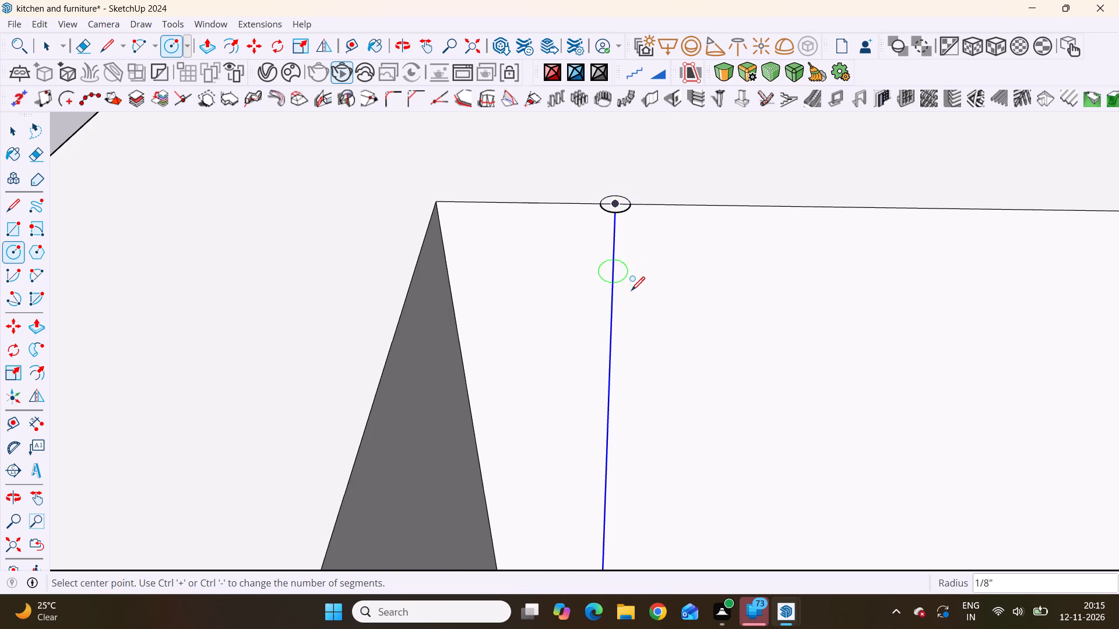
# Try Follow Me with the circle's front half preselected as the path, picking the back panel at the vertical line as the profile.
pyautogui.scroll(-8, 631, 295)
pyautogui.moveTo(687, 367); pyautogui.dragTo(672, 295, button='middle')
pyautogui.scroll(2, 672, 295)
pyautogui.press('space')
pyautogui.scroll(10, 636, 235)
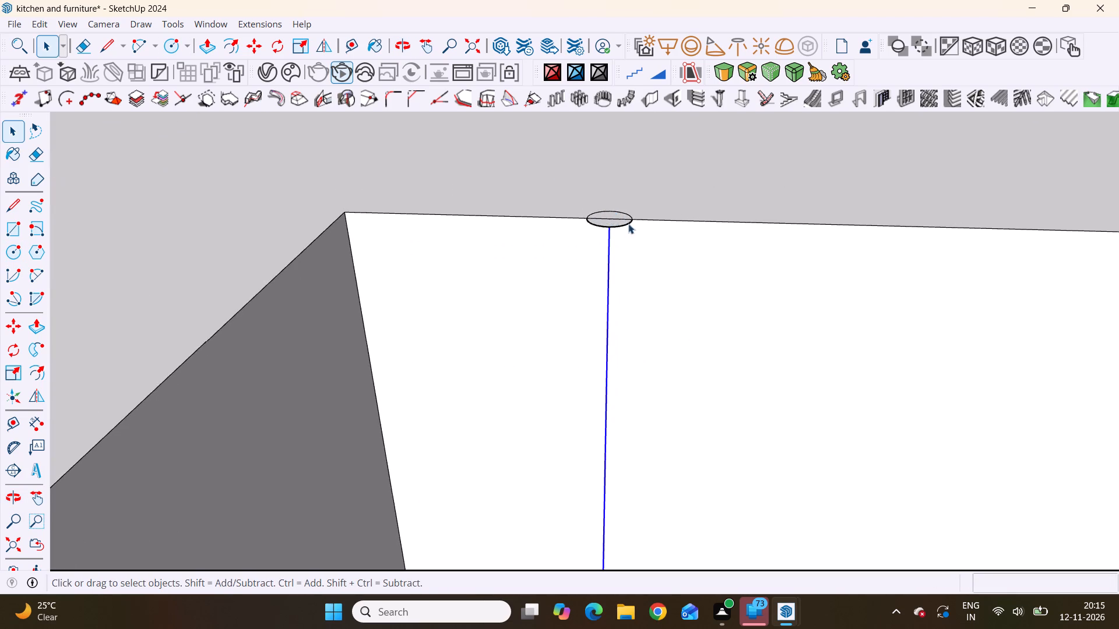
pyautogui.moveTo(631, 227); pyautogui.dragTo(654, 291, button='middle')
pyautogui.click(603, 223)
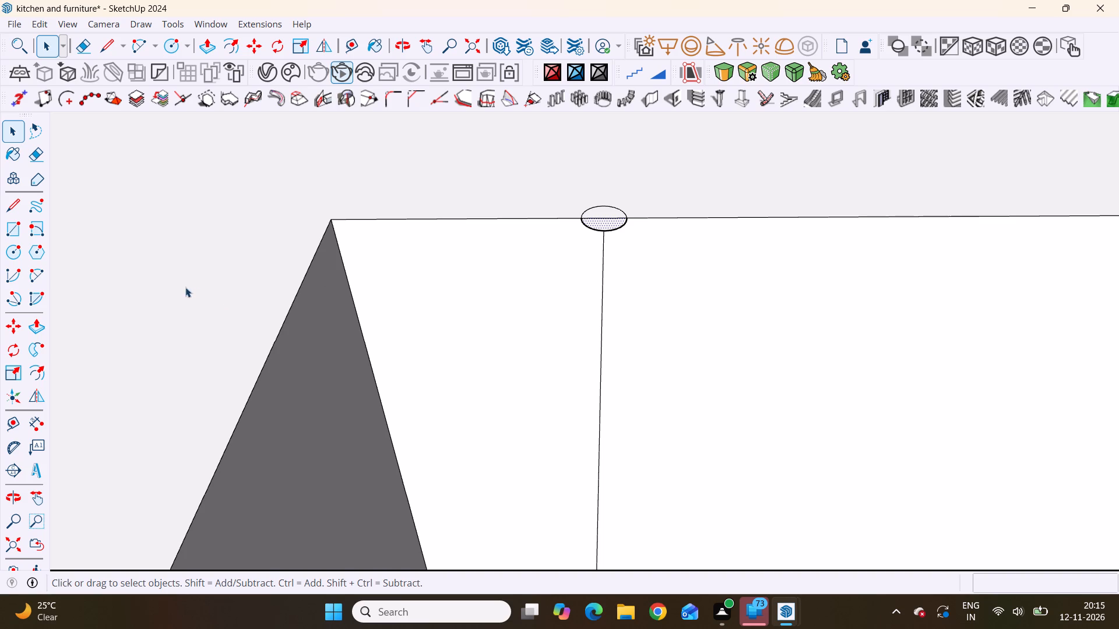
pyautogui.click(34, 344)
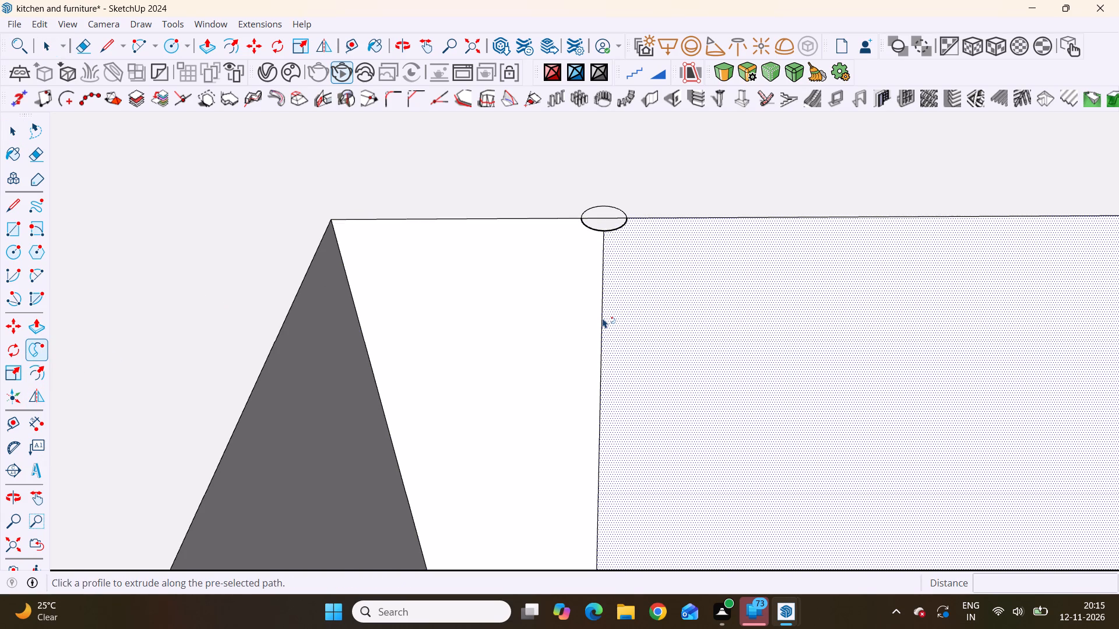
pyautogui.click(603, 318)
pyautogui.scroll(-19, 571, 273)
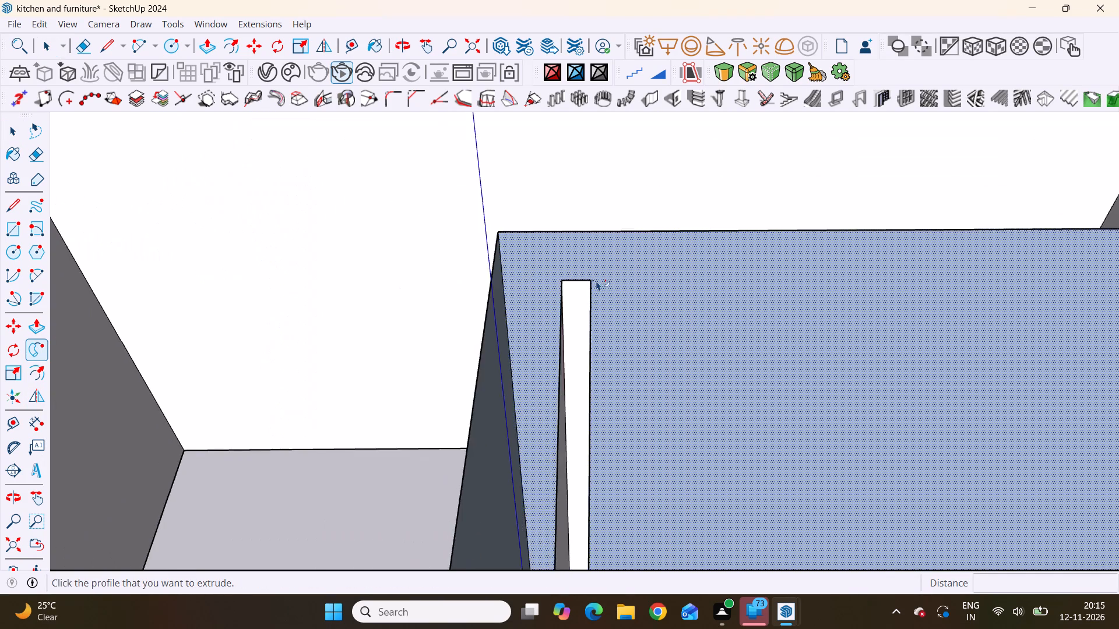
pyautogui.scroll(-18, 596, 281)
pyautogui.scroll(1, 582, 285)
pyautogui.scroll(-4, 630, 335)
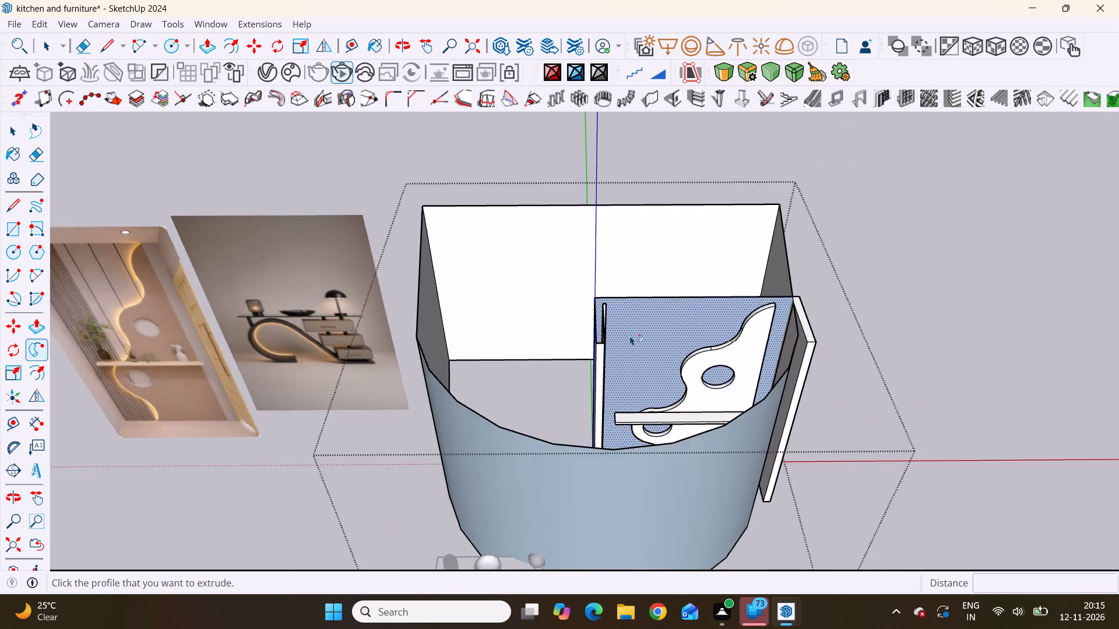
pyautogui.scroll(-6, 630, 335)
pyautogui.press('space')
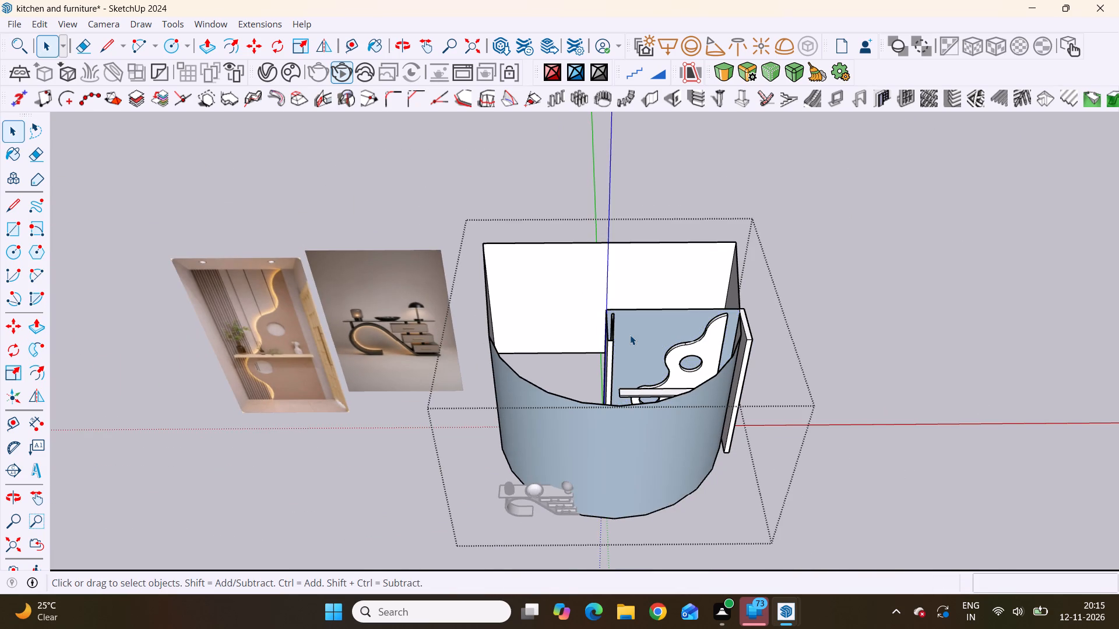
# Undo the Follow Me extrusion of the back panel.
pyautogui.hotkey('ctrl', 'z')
# Select the vertical line as the path and extrude the small circle at its top along it with Follow Me.
pyautogui.scroll(10, 588, 355)
pyautogui.moveTo(662, 326); pyautogui.dragTo(662, 326, button='middle')
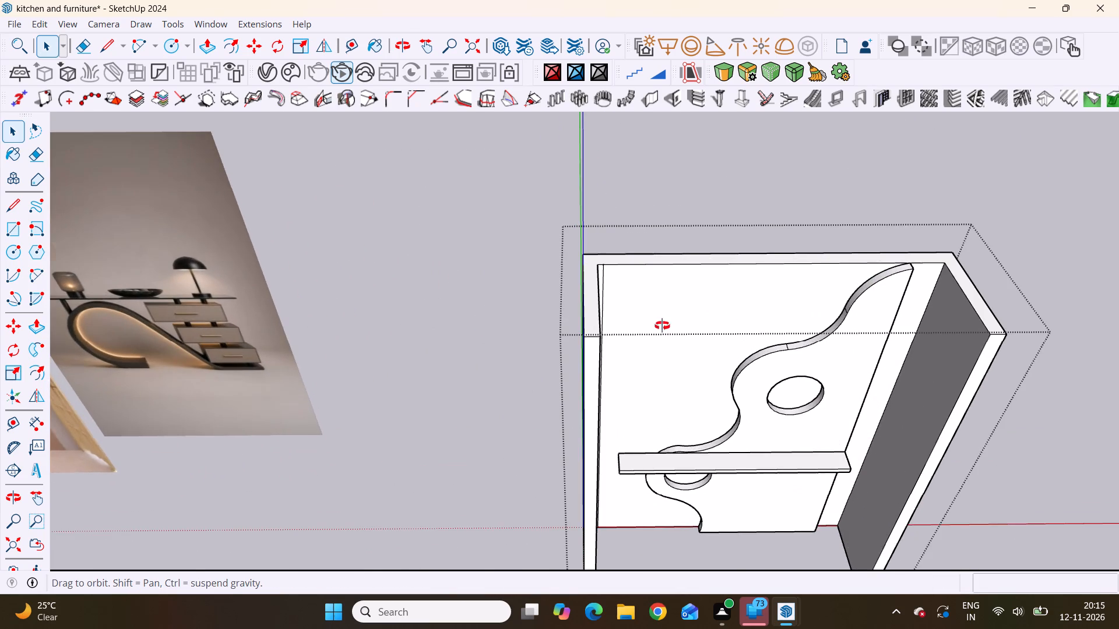
pyautogui.moveTo(662, 326); pyautogui.dragTo(543, 342, button='middle')
pyautogui.scroll(12, 522, 337)
pyautogui.scroll(4, 541, 267)
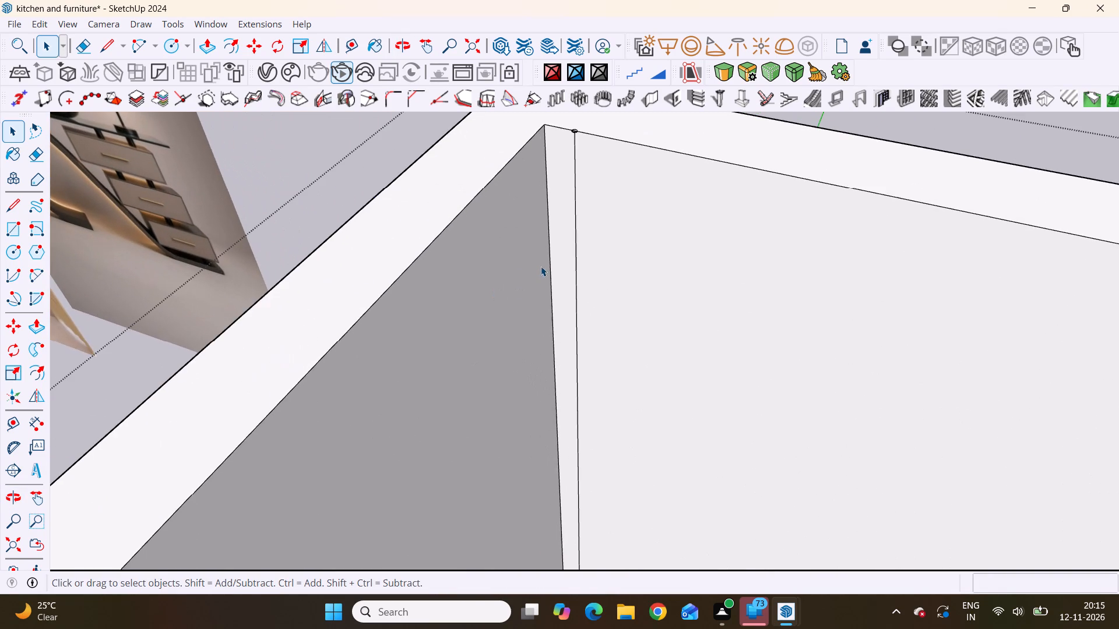
pyautogui.moveTo(603, 310); pyautogui.dragTo(635, 333, button='middle')
pyautogui.scroll(-5, 654, 320)
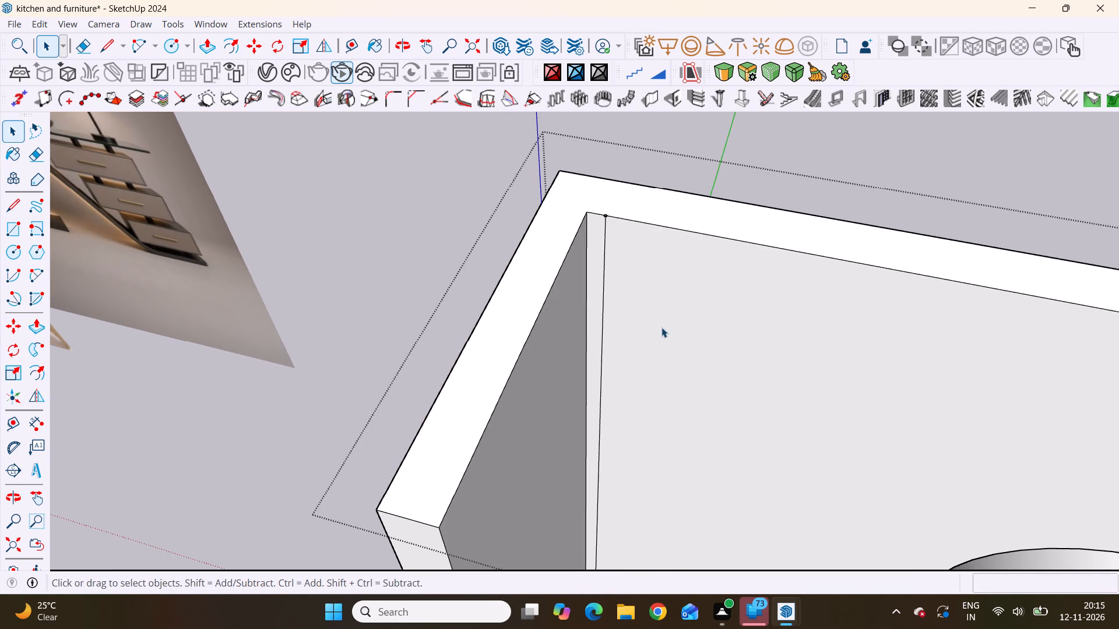
pyautogui.moveTo(634, 268); pyautogui.dragTo(759, 303, button='middle')
pyautogui.scroll(10, 565, 224)
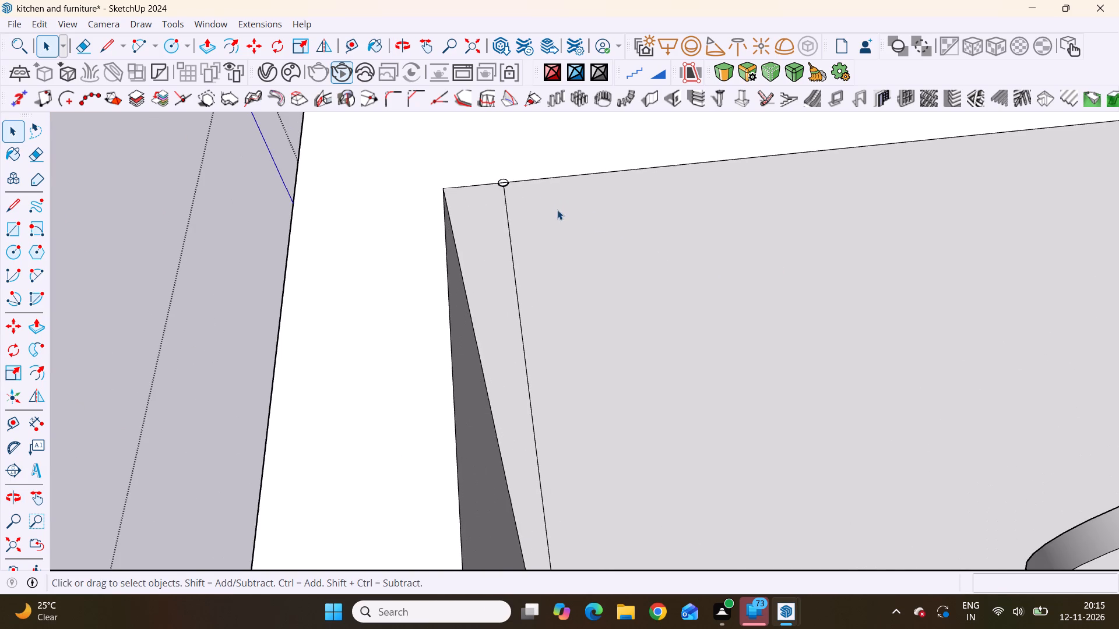
pyautogui.scroll(5, 492, 219)
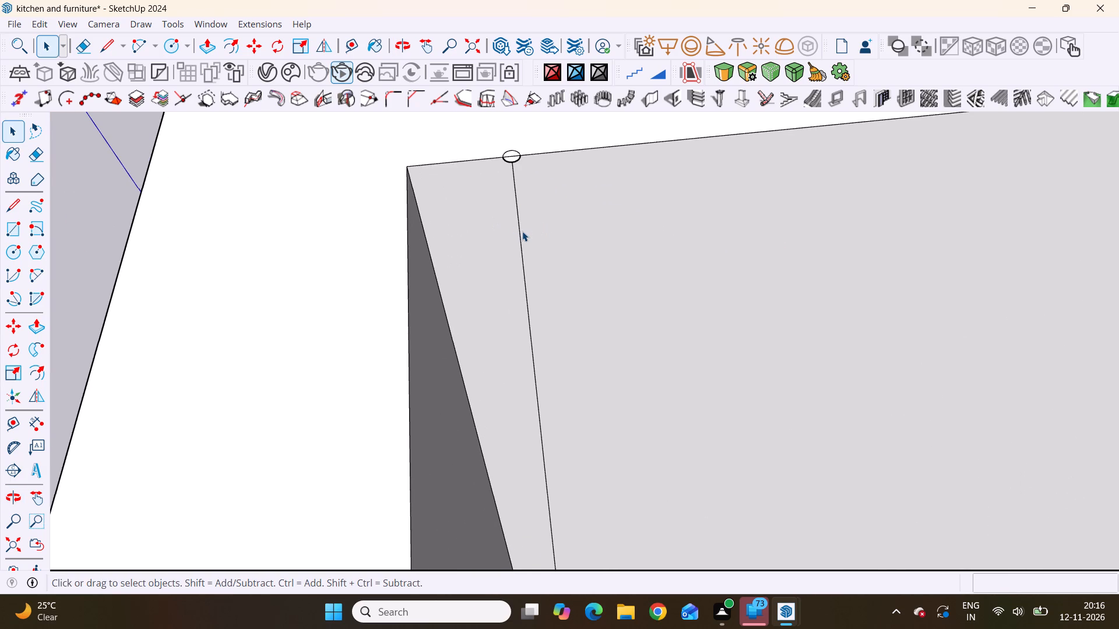
pyautogui.click(519, 230)
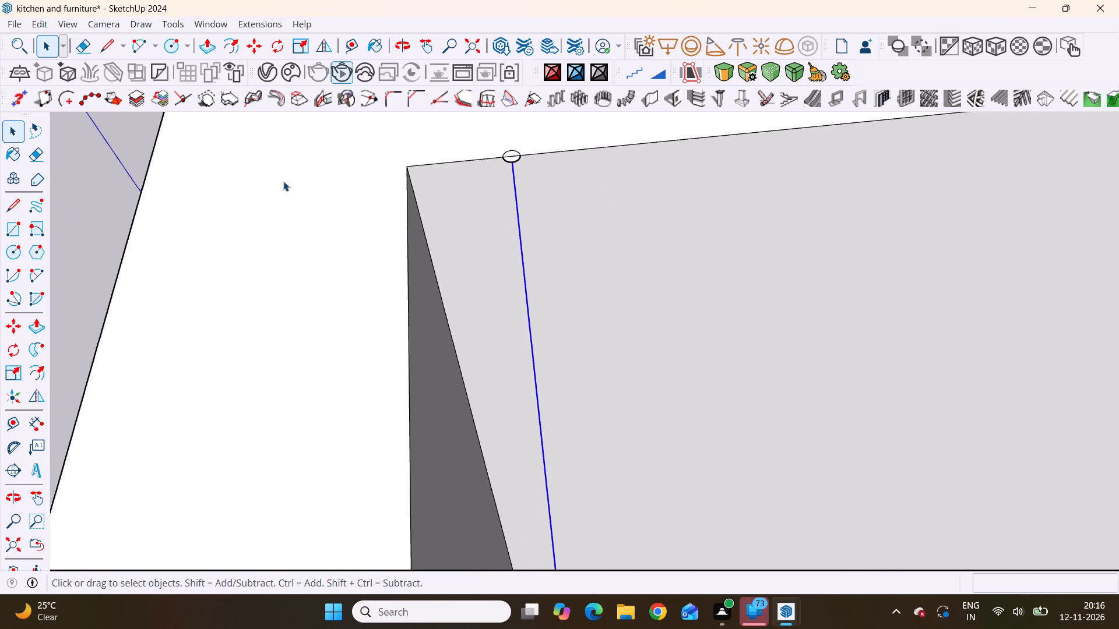
pyautogui.click(37, 346)
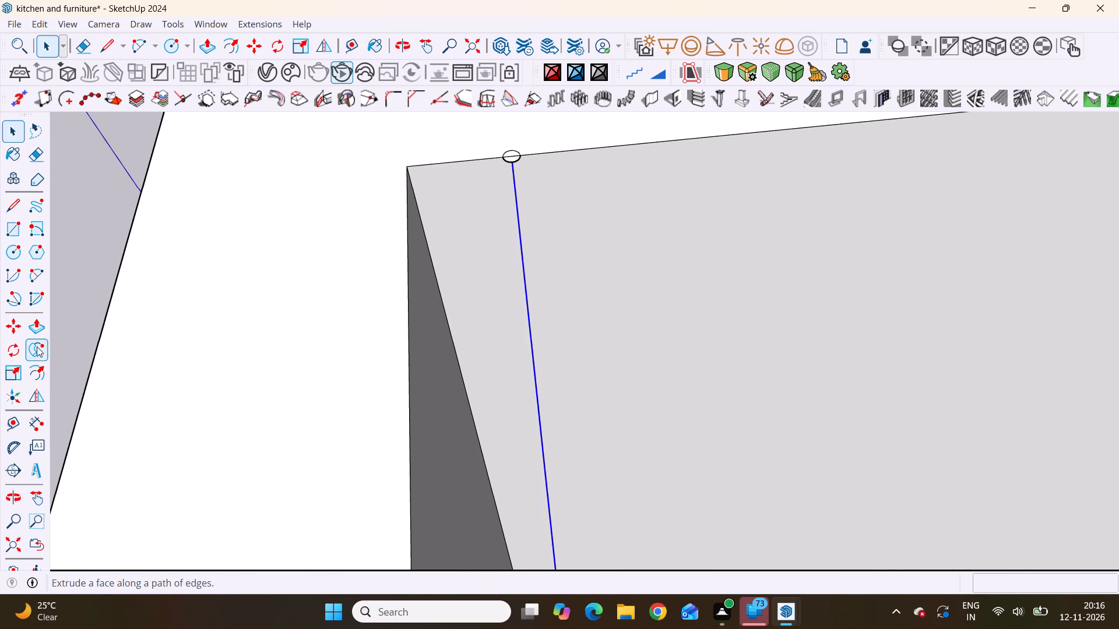
pyautogui.scroll(4, 509, 167)
pyautogui.click(511, 157)
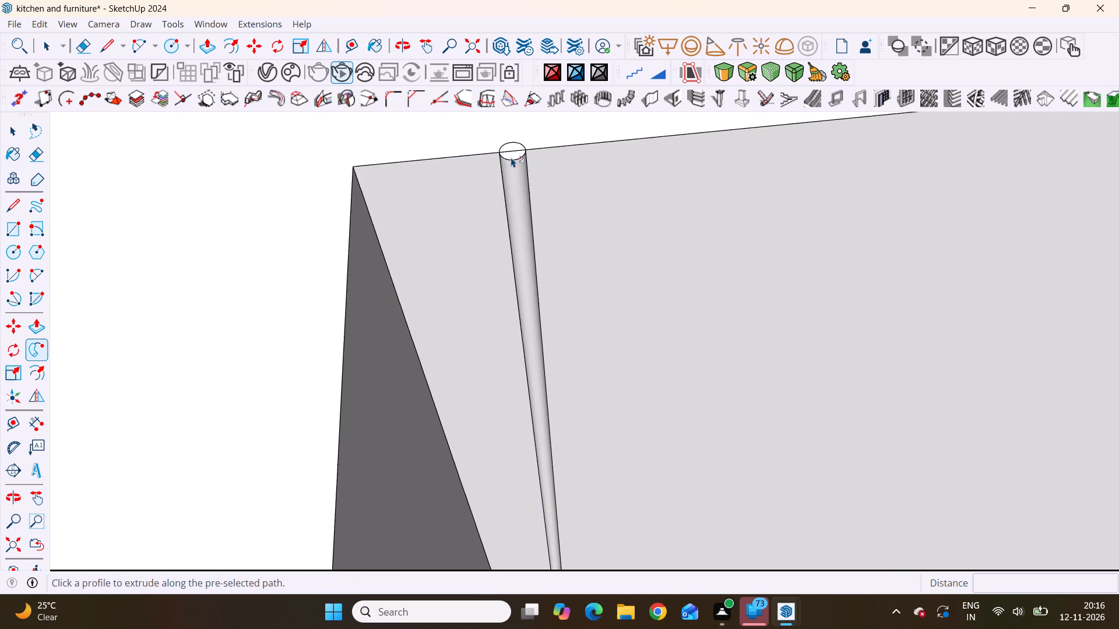
# Examine the slats in the wall unit reference picture and compare them with the modelled unit.
pyautogui.scroll(-16, 509, 183)
pyautogui.moveTo(582, 278); pyautogui.dragTo(647, 259, button='middle')
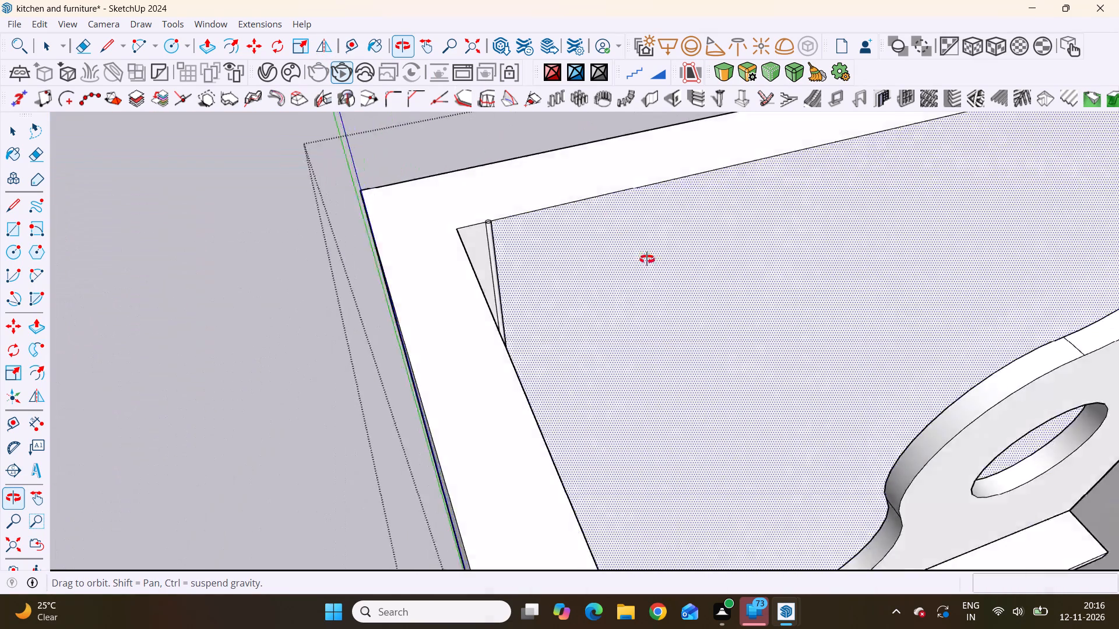
pyautogui.moveTo(647, 259); pyautogui.dragTo(494, 162, button='middle')
pyautogui.scroll(-15, 523, 152)
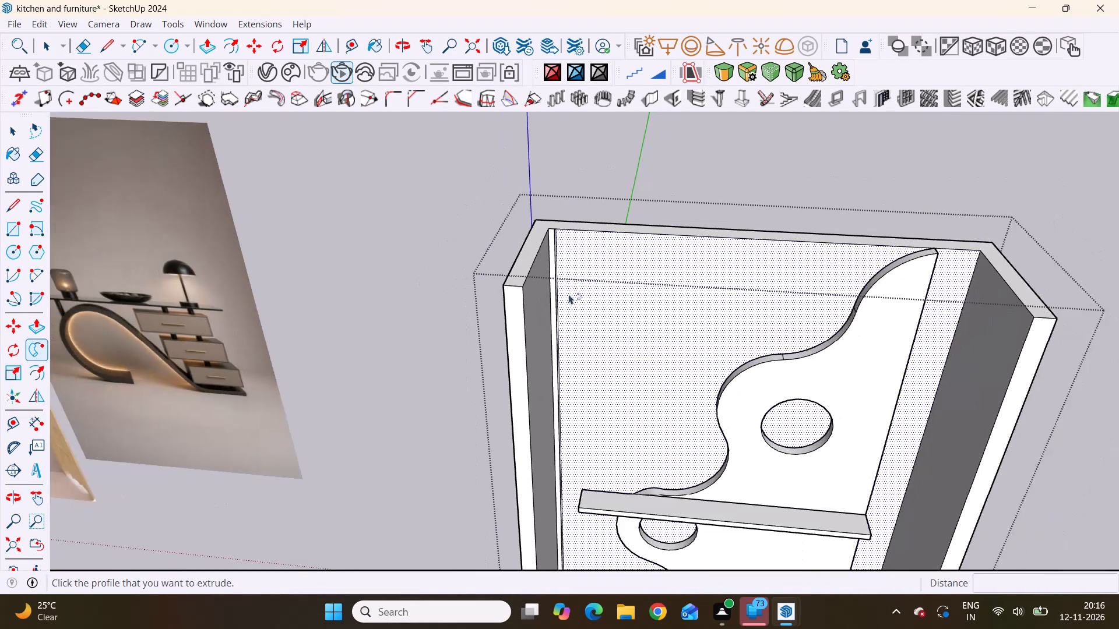
pyautogui.scroll(-3, 569, 294)
pyautogui.scroll(-5, 580, 401)
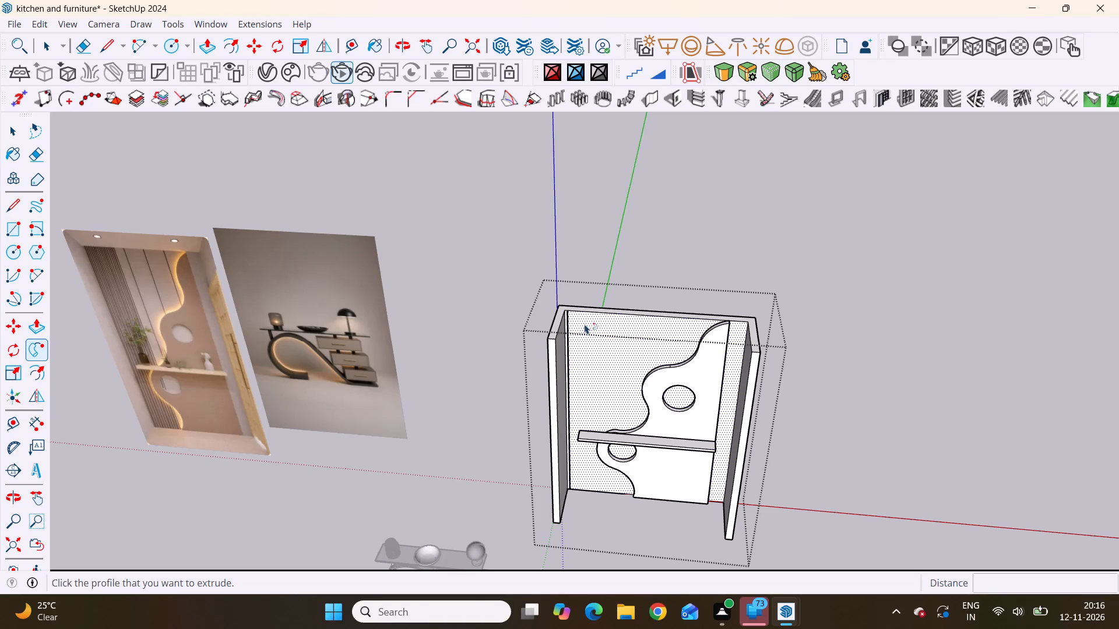
pyautogui.scroll(-5, 323, 320)
pyautogui.scroll(-2, 253, 403)
pyautogui.moveTo(200, 381); pyautogui.dragTo(200, 380, button='middle')
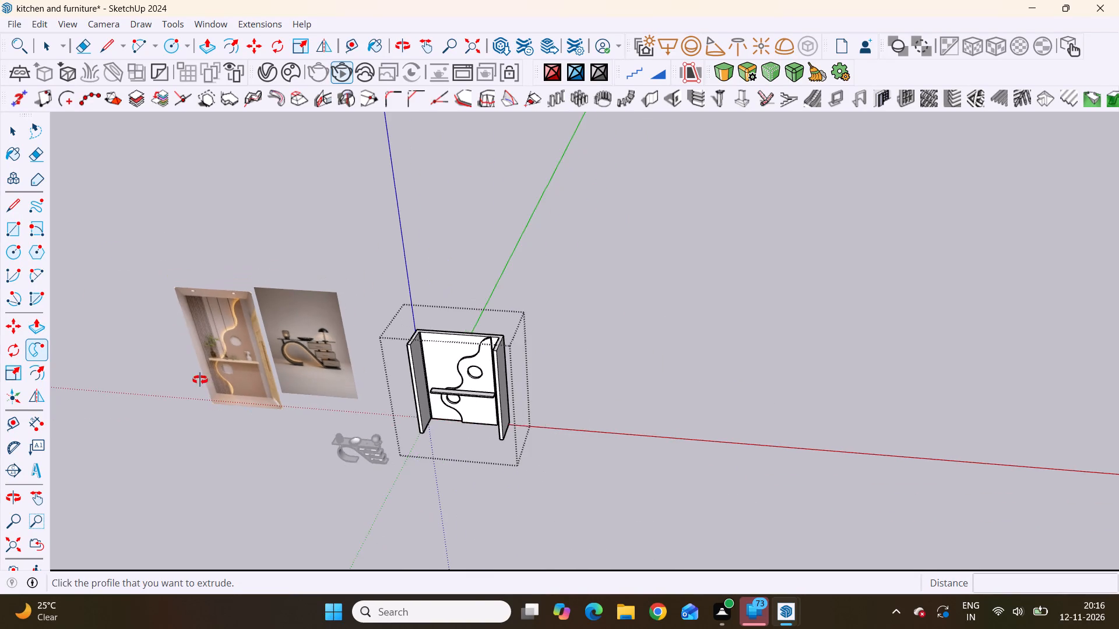
pyautogui.moveTo(200, 380); pyautogui.dragTo(291, 217, button='middle')
pyautogui.scroll(6, 136, 386)
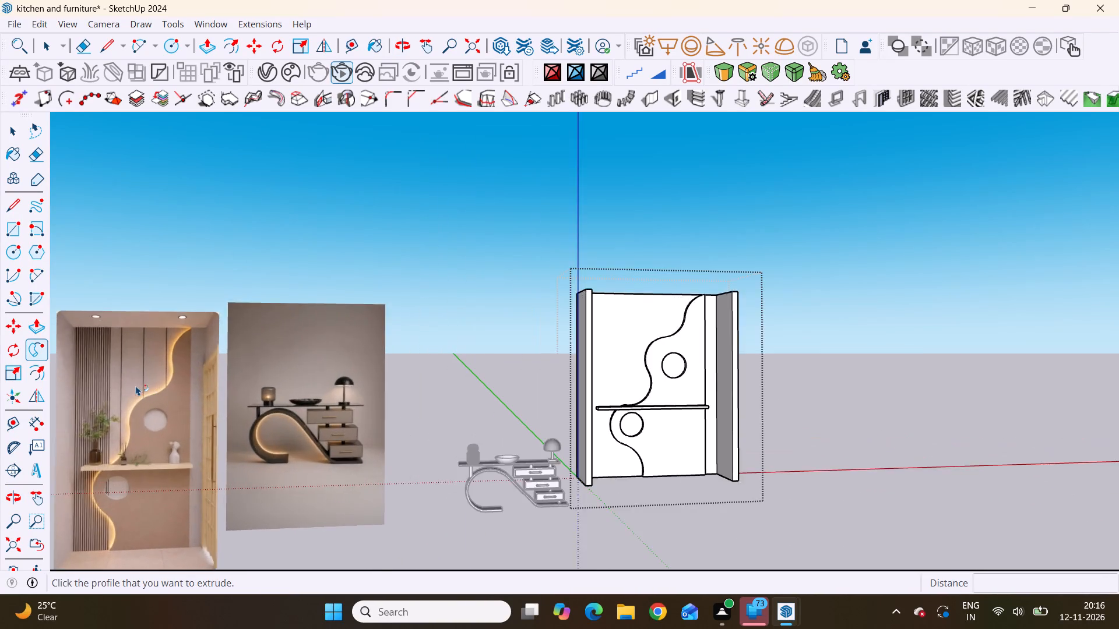
pyautogui.scroll(9, 136, 386)
pyautogui.scroll(-8, 262, 362)
pyautogui.scroll(15, 136, 370)
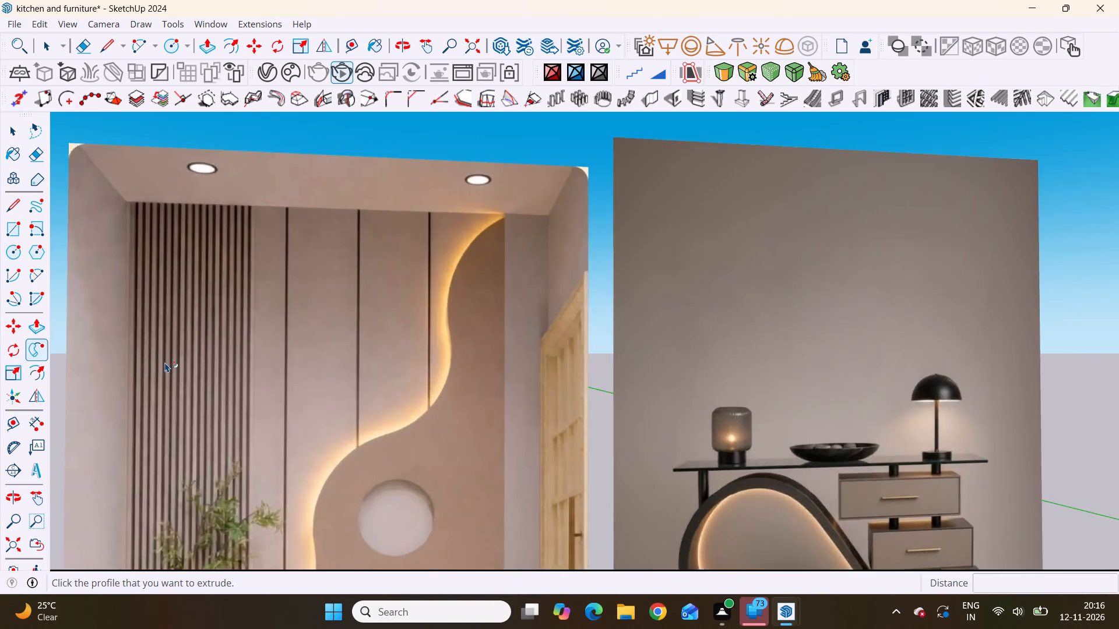
pyautogui.scroll(9, 165, 362)
pyautogui.scroll(-20, 166, 362)
pyautogui.scroll(-7, 166, 362)
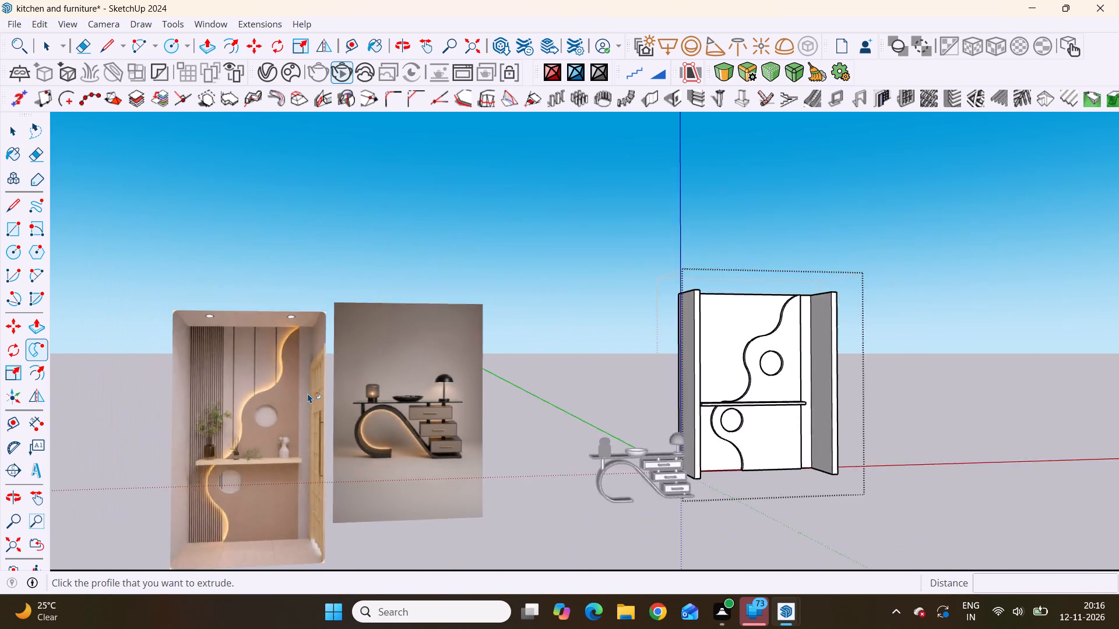
pyautogui.scroll(-10, 308, 393)
pyautogui.scroll(11, 577, 380)
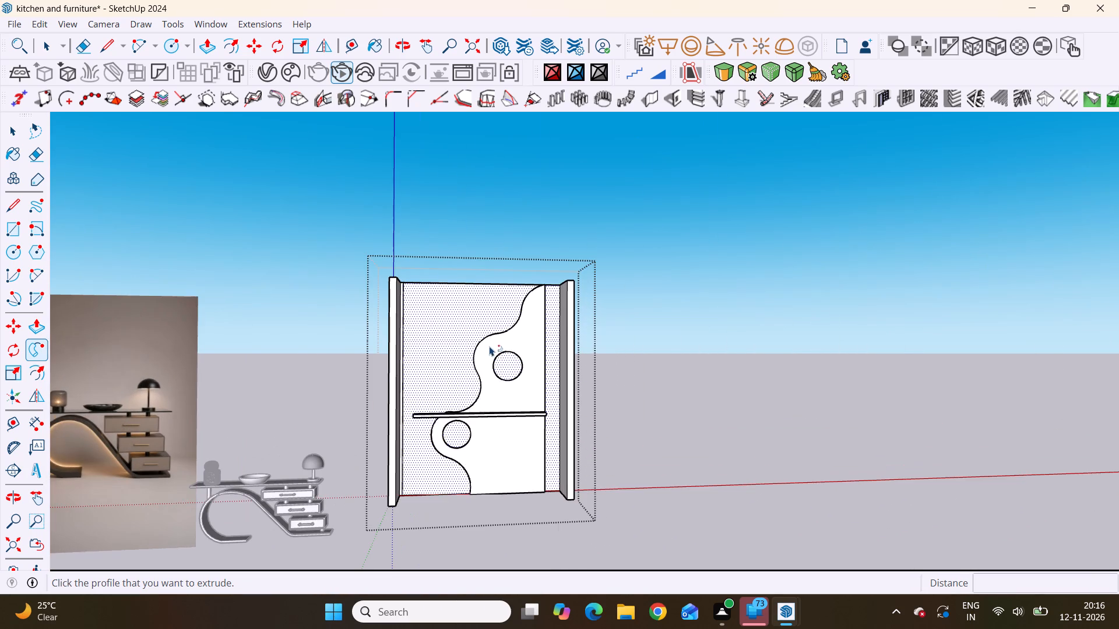
# Undo the round slat extrusion and its circle, leaving only the vertical line beside the left side panel.
pyautogui.moveTo(489, 345); pyautogui.dragTo(483, 458, button='middle')
pyautogui.scroll(16, 389, 234)
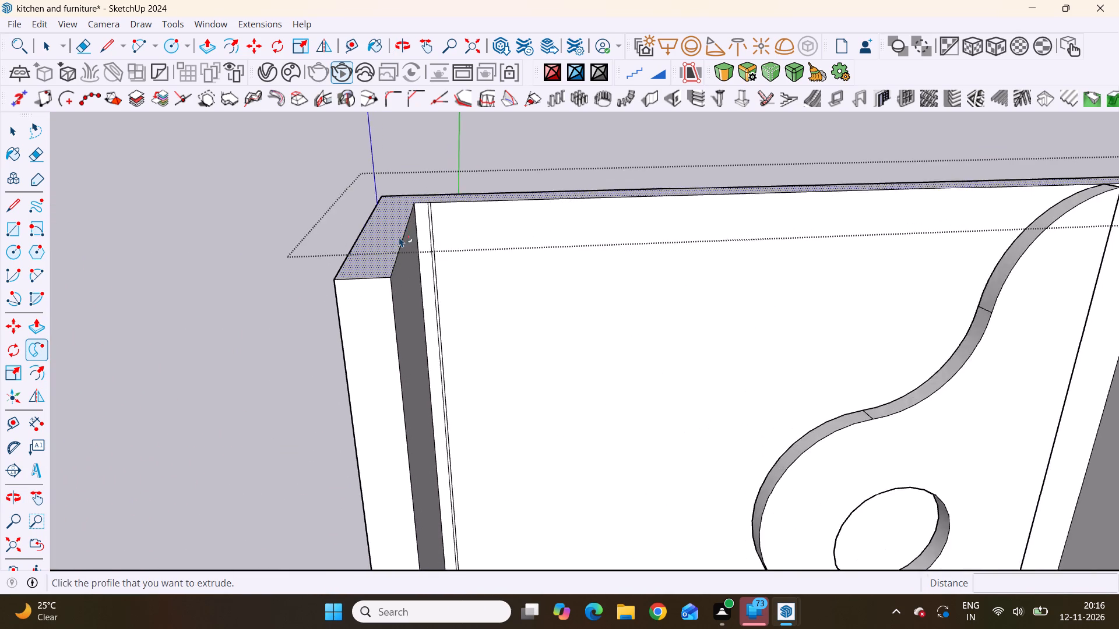
pyautogui.scroll(16, 399, 237)
pyautogui.moveTo(451, 224); pyautogui.dragTo(466, 446, button='middle')
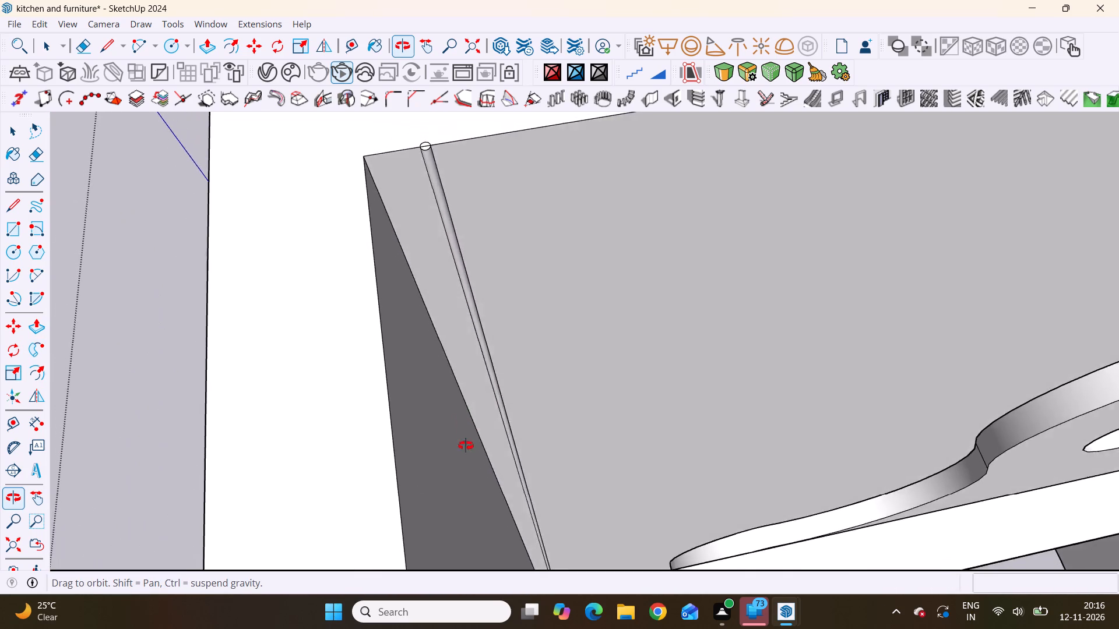
pyautogui.moveTo(466, 446); pyautogui.dragTo(400, 498, button='middle')
pyautogui.scroll(-4, 448, 313)
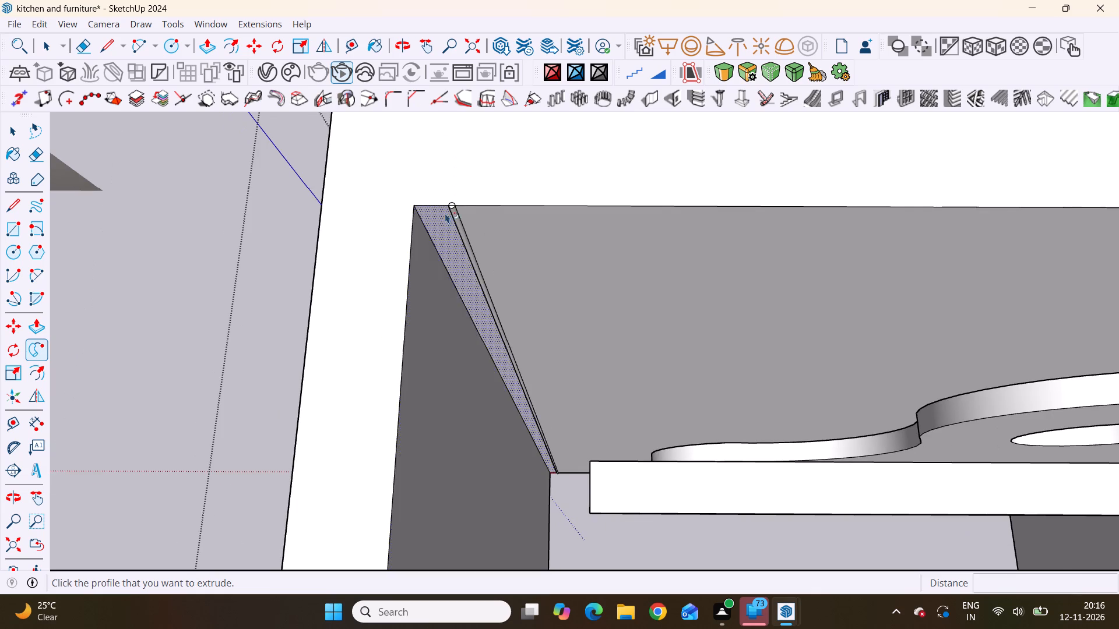
pyautogui.scroll(20, 438, 190)
pyautogui.scroll(5, 438, 190)
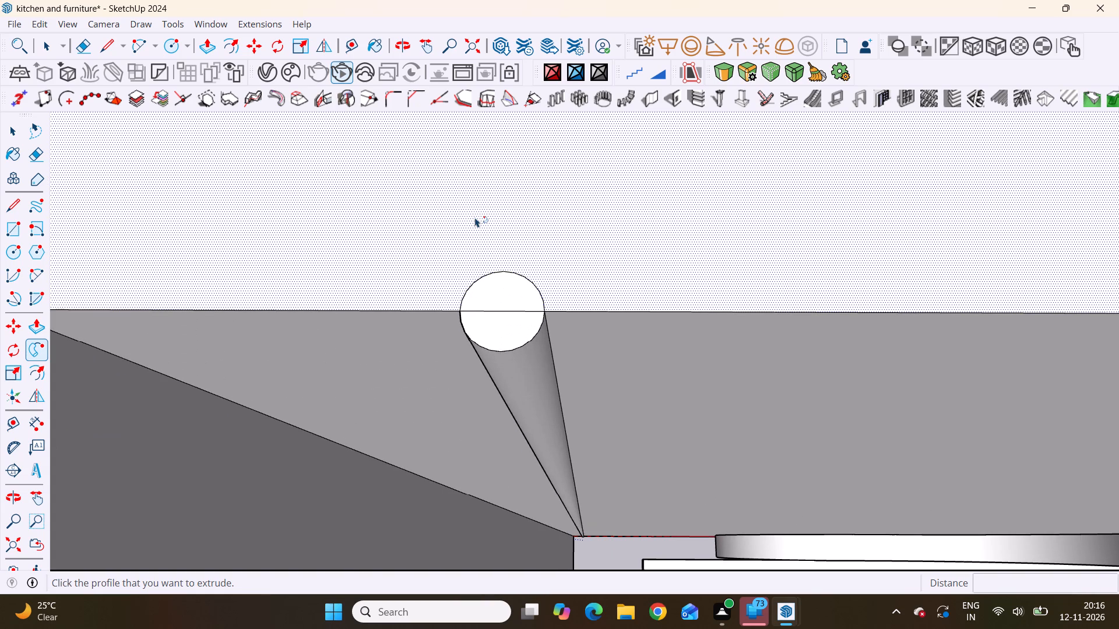
pyautogui.press('space')
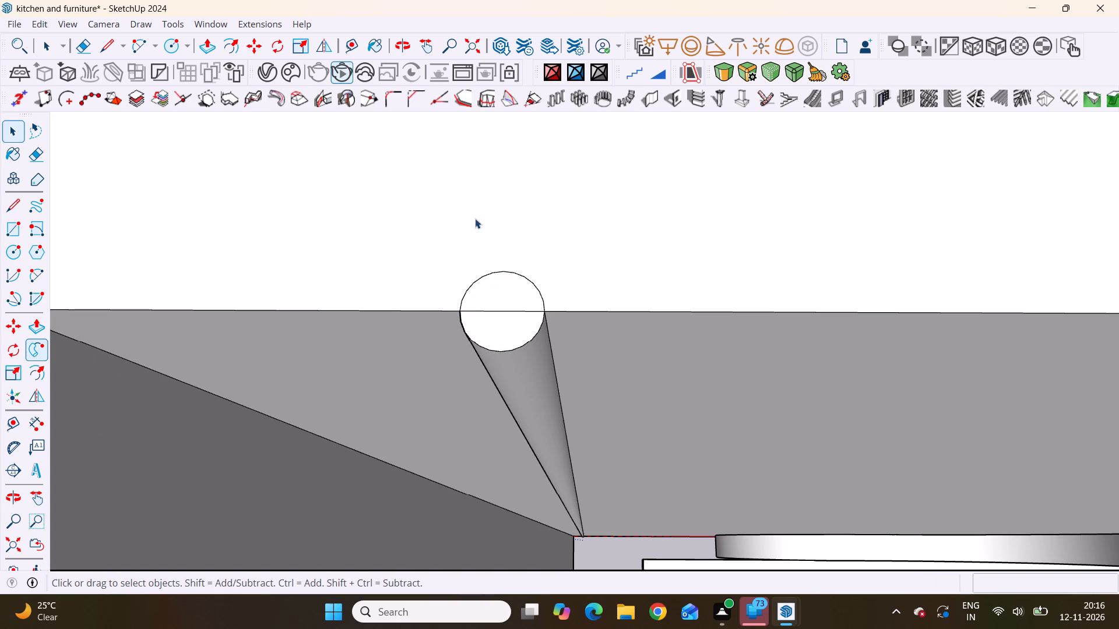
pyautogui.hotkey('ctrl', 'z')
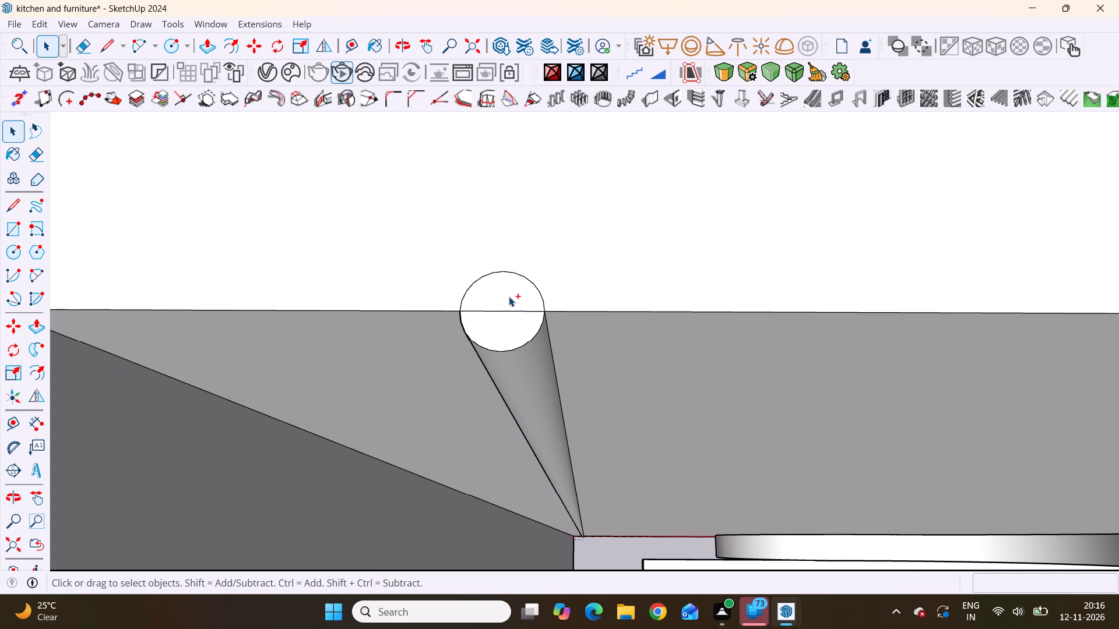
pyautogui.hotkey('ctrl', 'z')
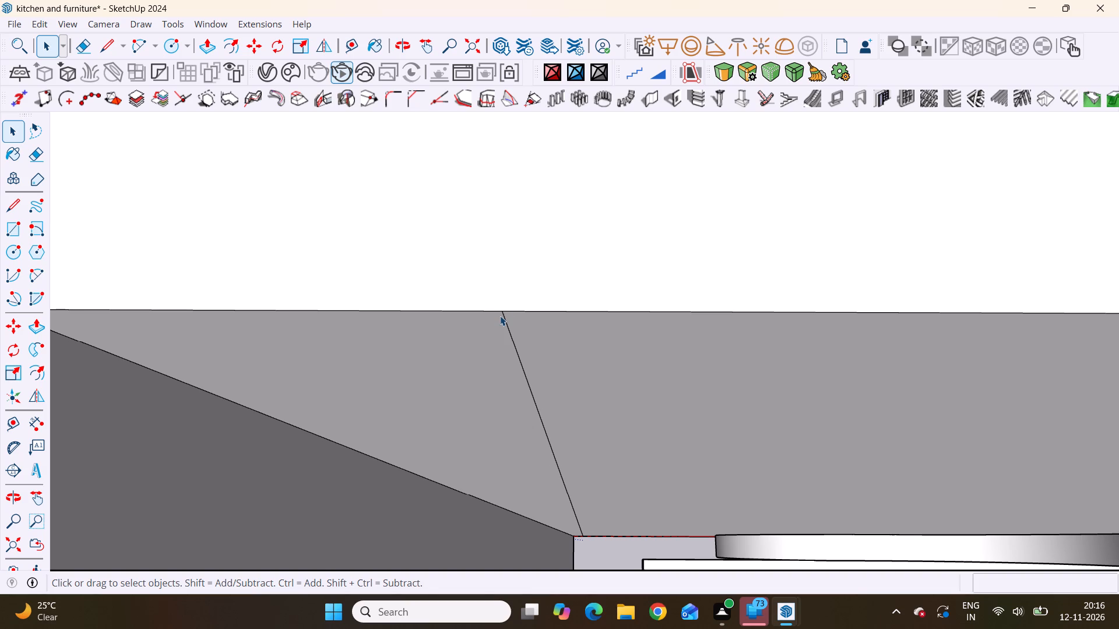
# Draw a smaller horizontal circle of about 1/16" radius centred on the top end of the vertical line.
pyautogui.press('c')
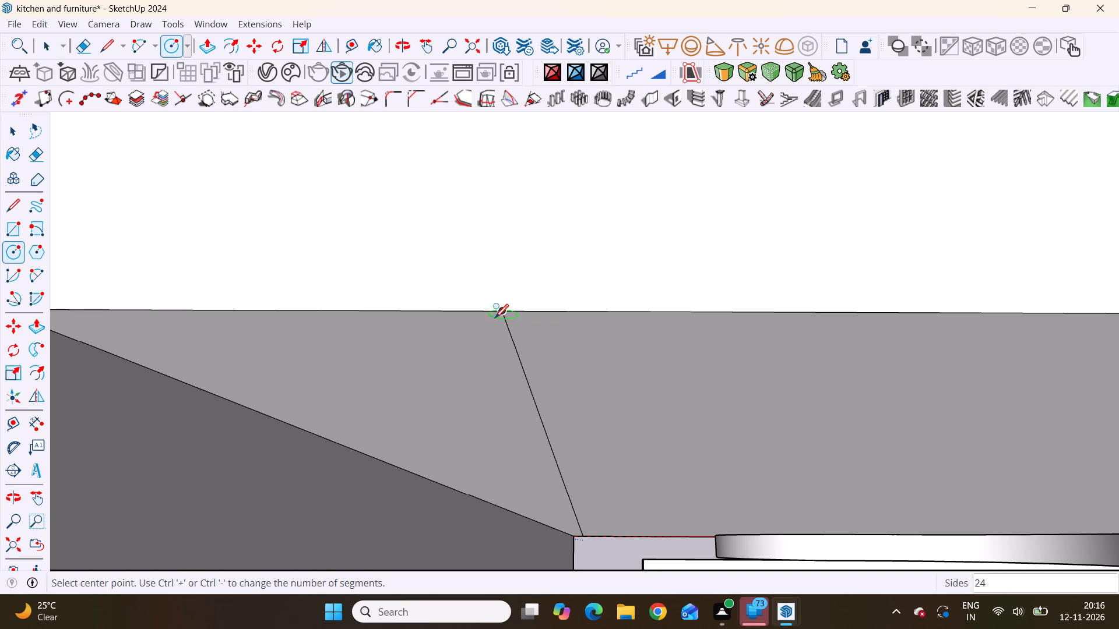
pyautogui.click(500, 310)
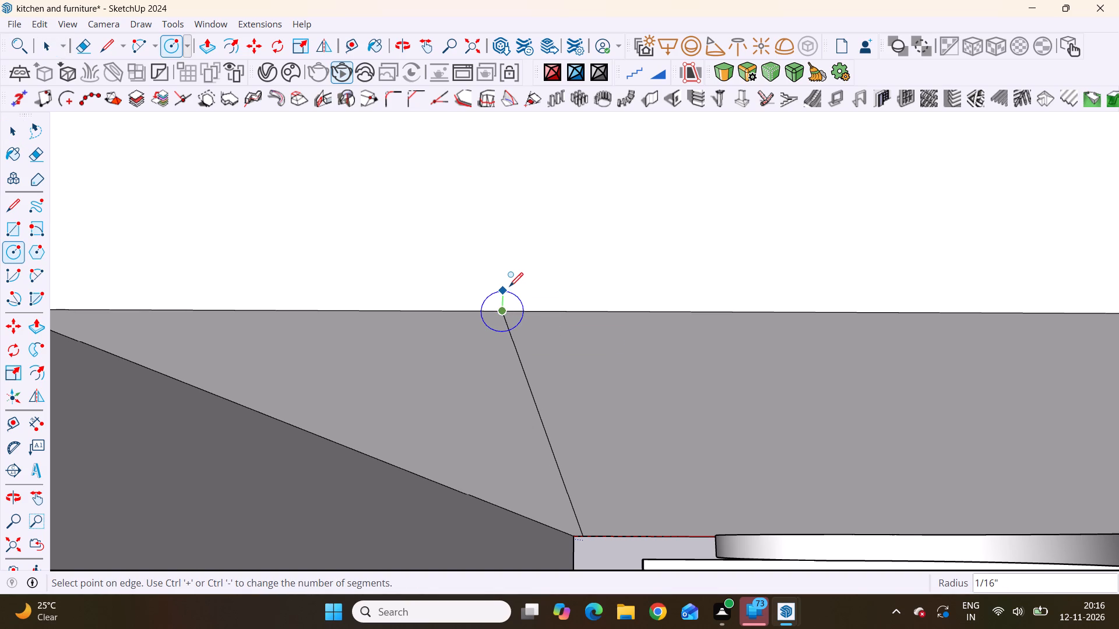
pyautogui.click(509, 284)
# Select the vertical line as the path and extrude the smaller circle along it with Follow Me.
pyautogui.scroll(-6, 474, 342)
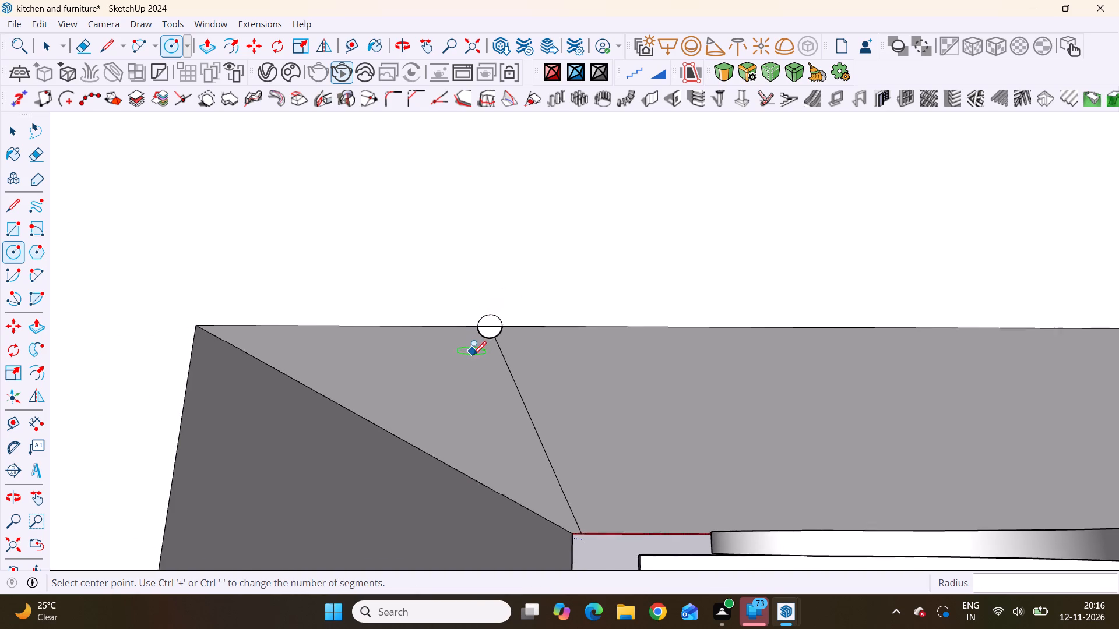
pyautogui.scroll(-2, 473, 354)
pyautogui.moveTo(473, 357); pyautogui.dragTo(445, 174, button='middle')
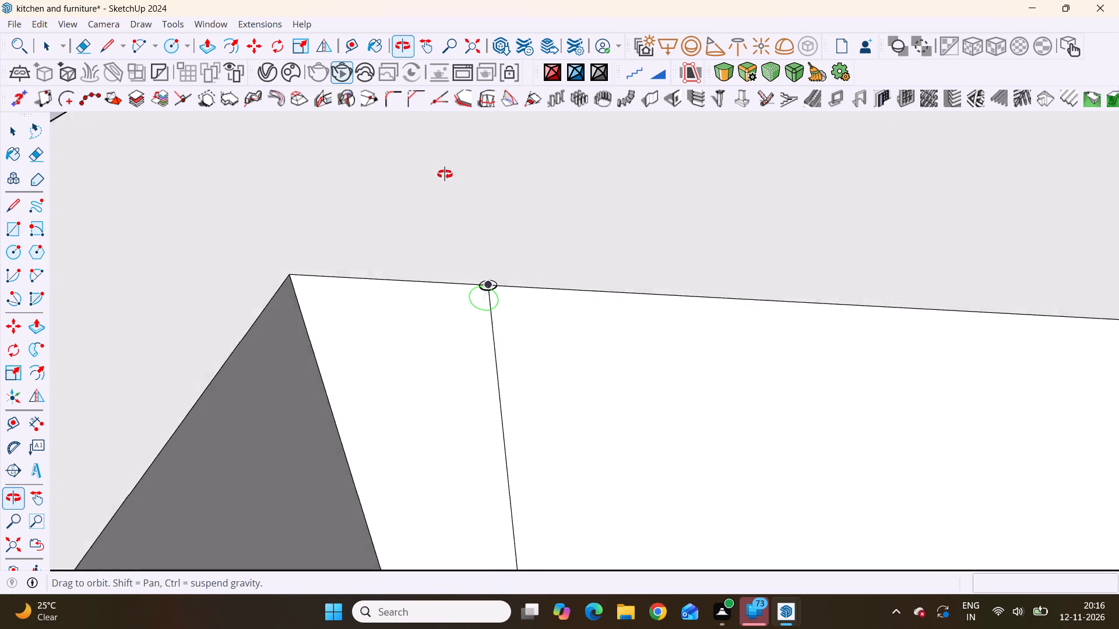
pyautogui.moveTo(445, 174); pyautogui.dragTo(443, 167, button='middle')
pyautogui.press('space')
pyautogui.scroll(3, 457, 276)
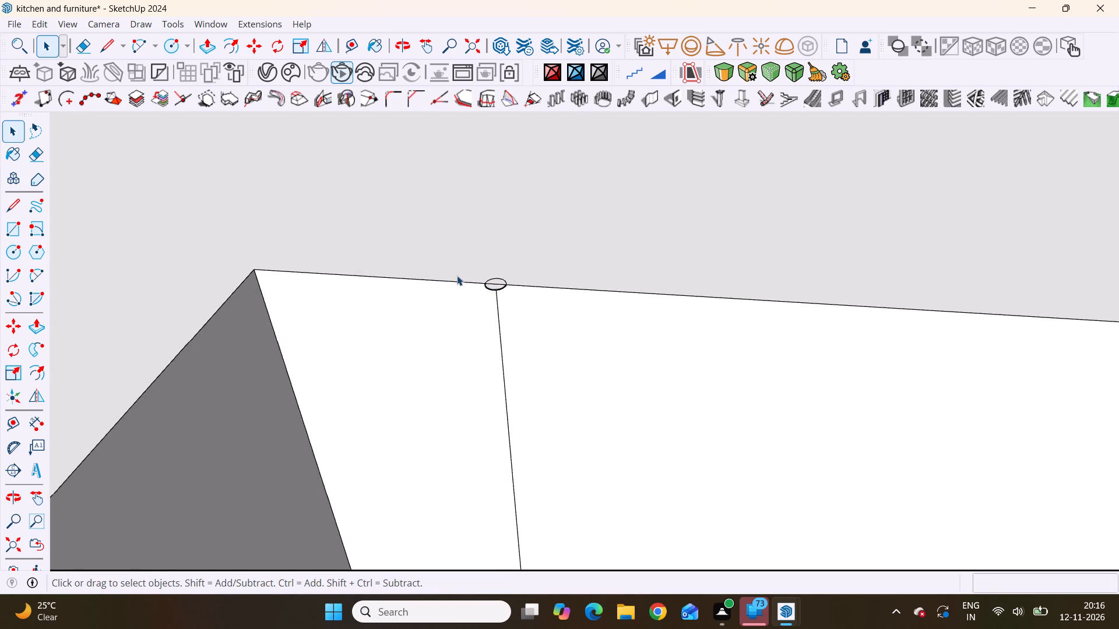
pyautogui.scroll(7, 457, 275)
pyautogui.scroll(5, 554, 295)
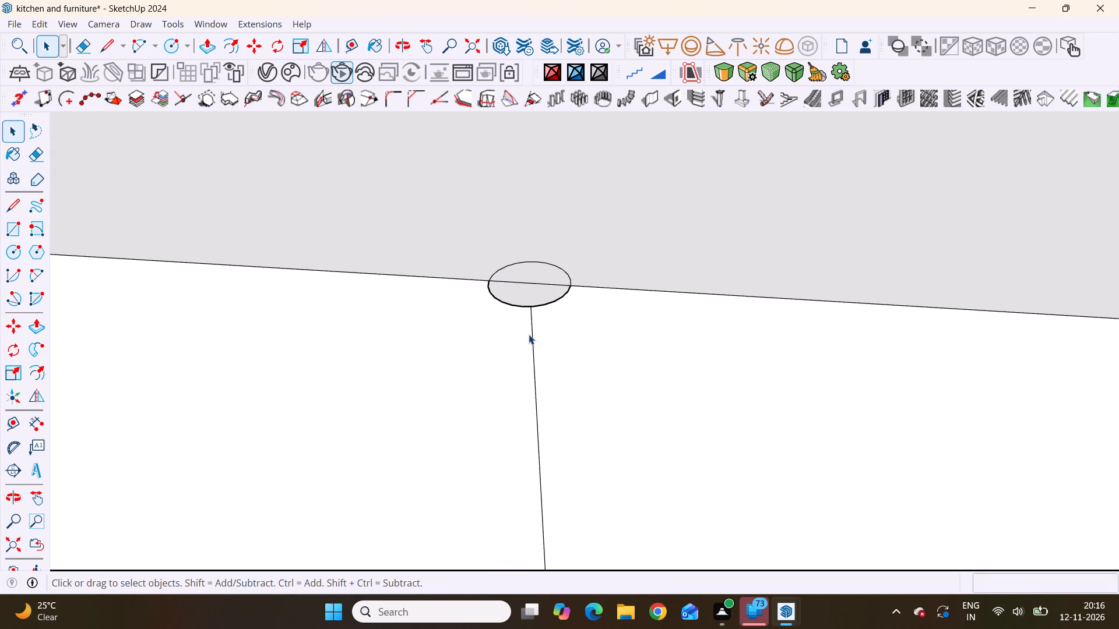
pyautogui.click(533, 333)
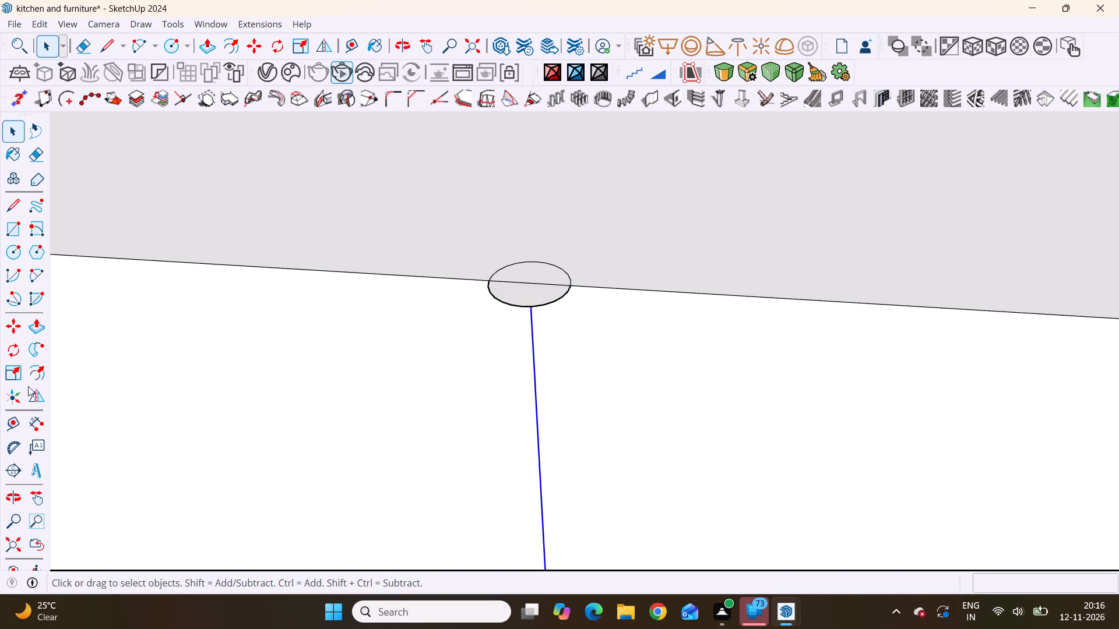
pyautogui.click(35, 352)
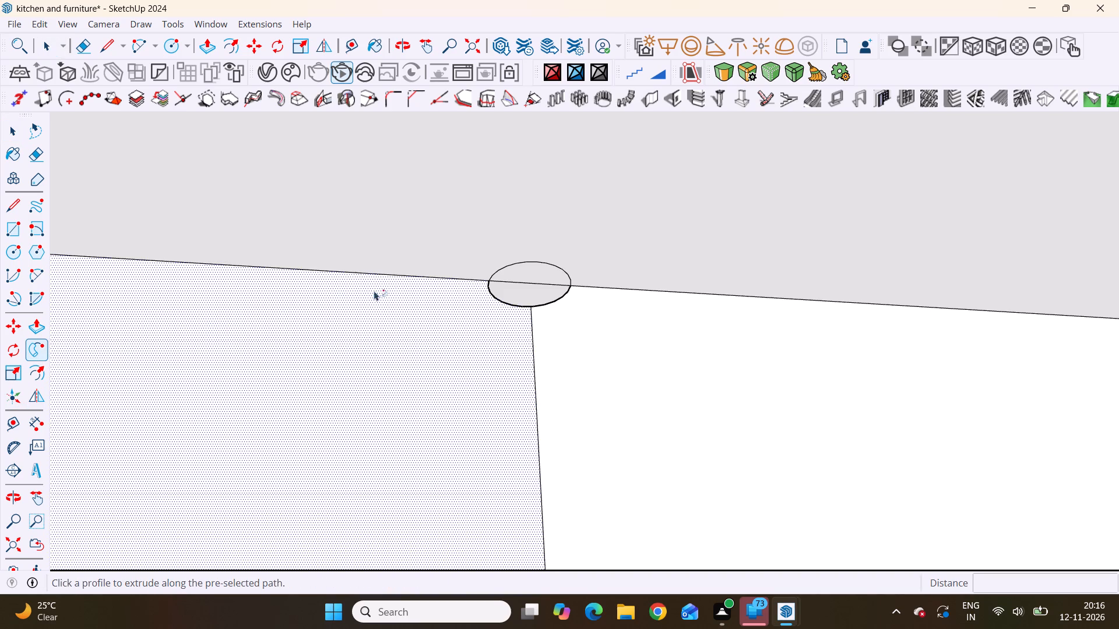
pyautogui.click(522, 300)
# Examine the thinner round slat against the back panel and left side panel from several angles.
pyautogui.scroll(-3, 430, 231)
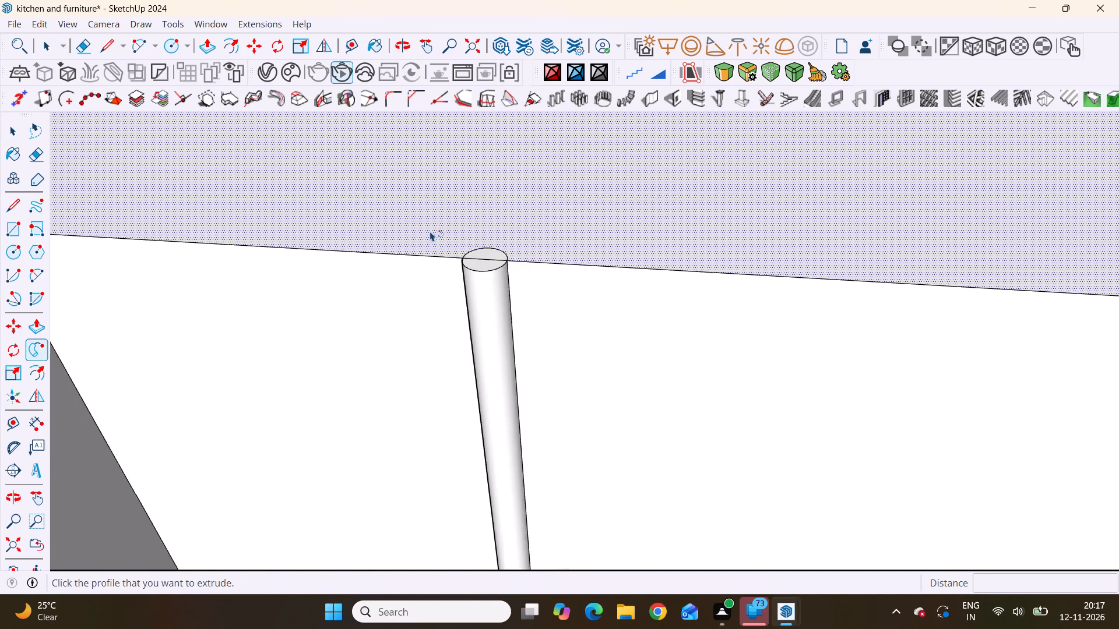
pyautogui.scroll(-20, 430, 231)
pyautogui.scroll(-1, 430, 231)
pyautogui.scroll(1, 538, 333)
pyautogui.scroll(-16, 538, 333)
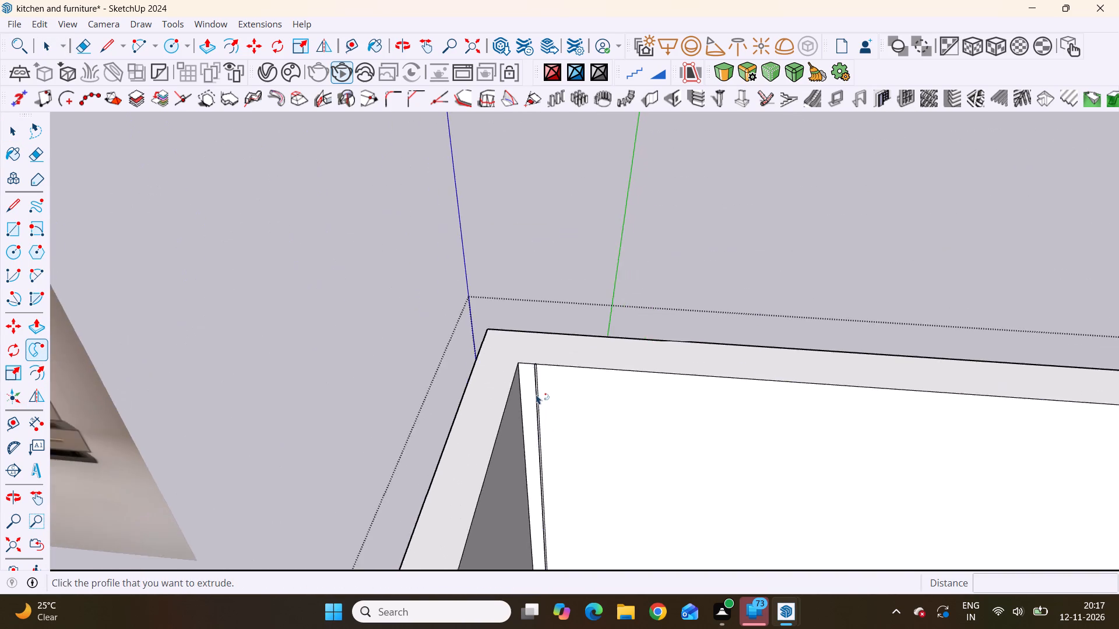
pyautogui.scroll(-11, 536, 394)
pyautogui.moveTo(535, 427); pyautogui.dragTo(540, 234, button='middle')
pyautogui.scroll(1, 540, 234)
pyautogui.scroll(-2, 562, 321)
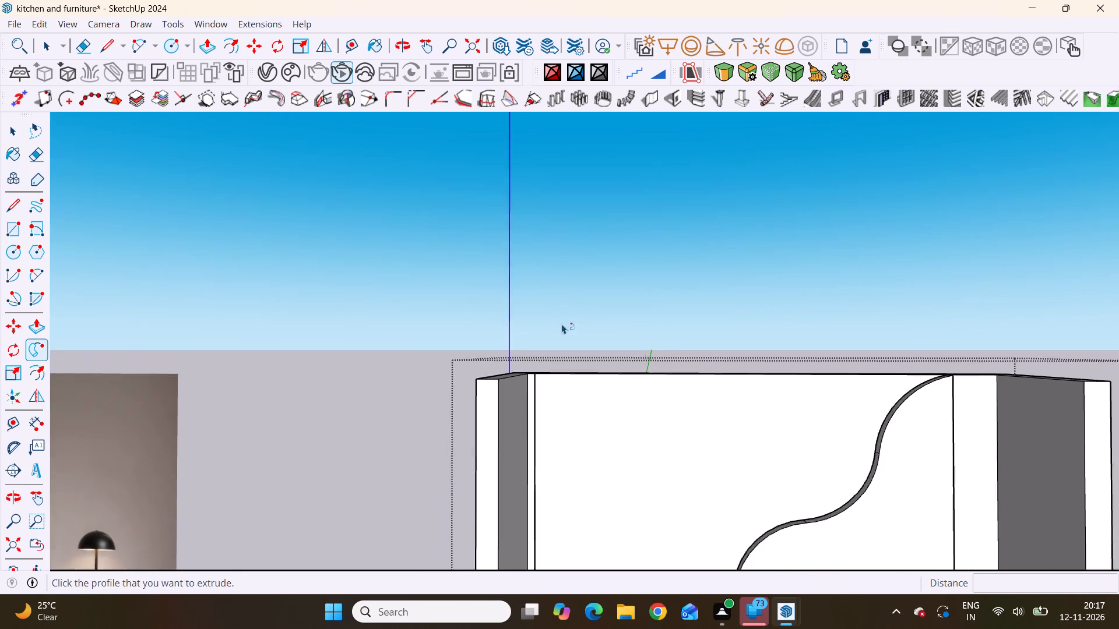
pyautogui.scroll(-2, 562, 324)
pyautogui.scroll(11, 546, 420)
pyautogui.scroll(5, 523, 320)
pyautogui.moveTo(559, 253); pyautogui.dragTo(593, 467, button='middle')
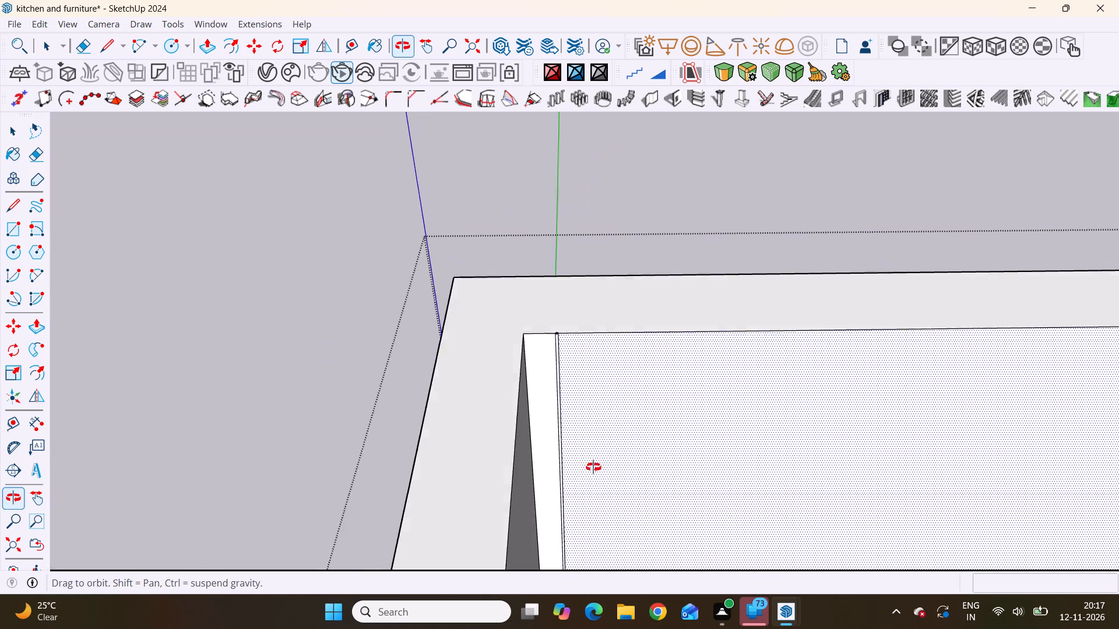
pyautogui.moveTo(593, 467); pyautogui.dragTo(589, 468, button='middle')
pyautogui.scroll(16, 559, 359)
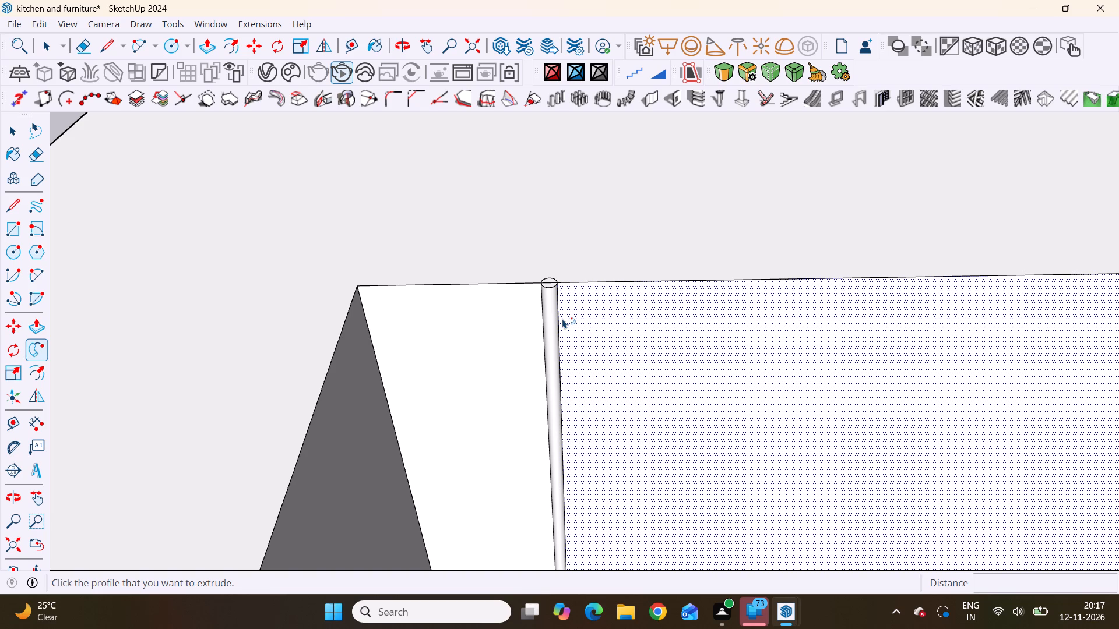
pyautogui.scroll(-6, 571, 302)
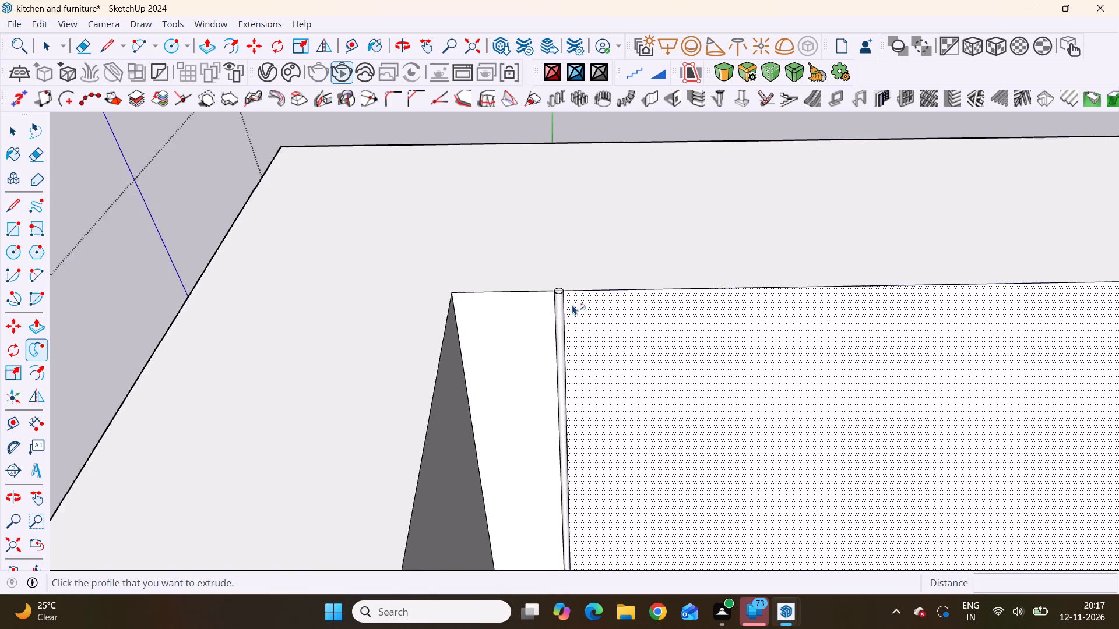
pyautogui.scroll(-14, 573, 306)
pyautogui.scroll(-3, 568, 429)
pyautogui.moveTo(656, 425); pyautogui.dragTo(731, 377, button='middle')
pyautogui.scroll(1, 731, 377)
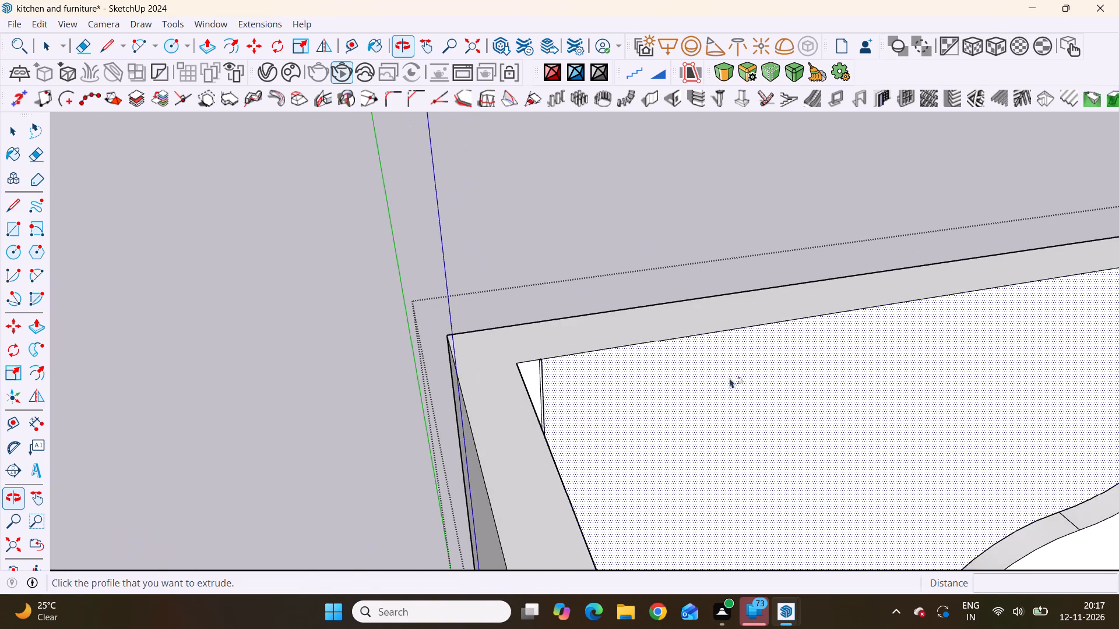
pyautogui.scroll(5, 577, 363)
pyautogui.scroll(-8, 576, 363)
pyautogui.moveTo(534, 414); pyautogui.dragTo(818, 349, button='middle')
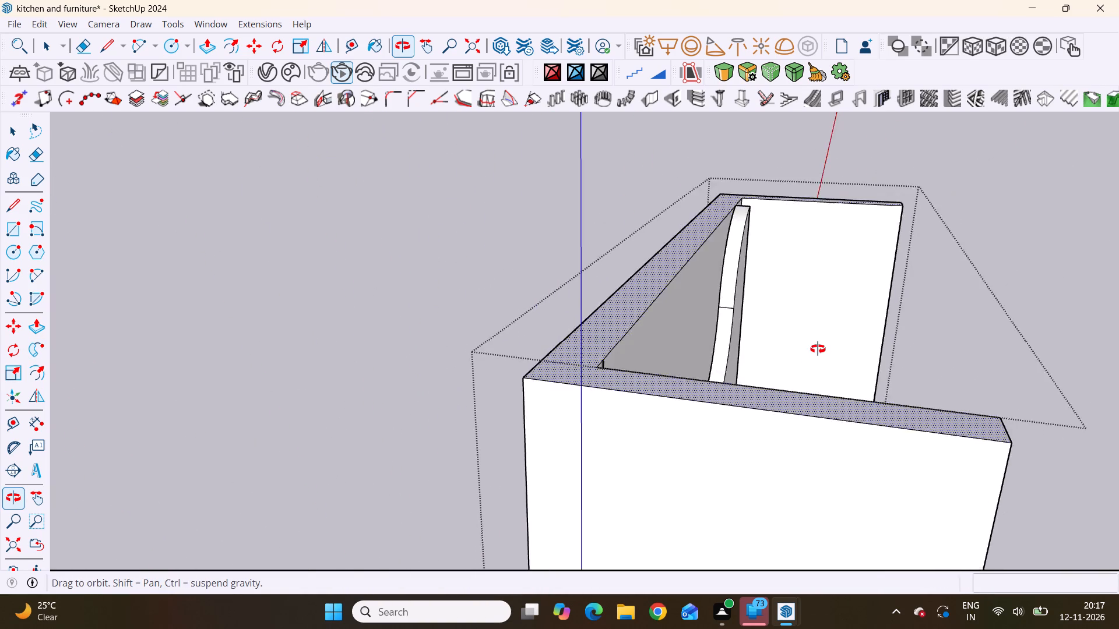
pyautogui.moveTo(818, 349); pyautogui.dragTo(462, 359, button='middle')
pyautogui.scroll(1, 462, 359)
pyautogui.scroll(4, 662, 407)
pyautogui.scroll(5, 537, 347)
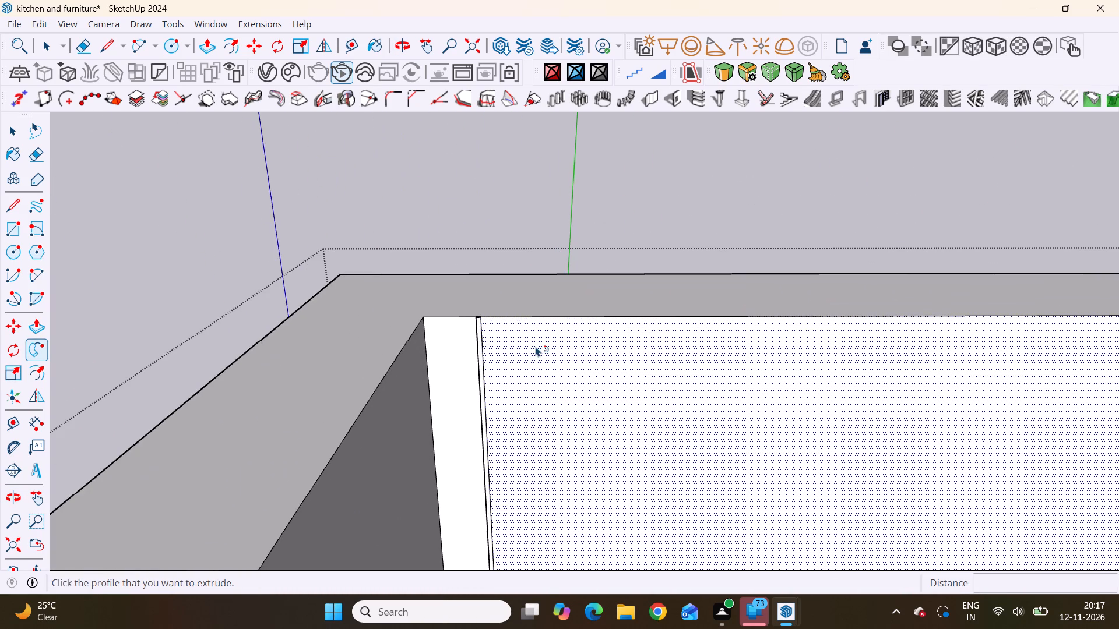
# Finish editing the wall unit group and clear the selection.
pyautogui.press('space')
pyautogui.press('space')
pyautogui.click(459, 152)
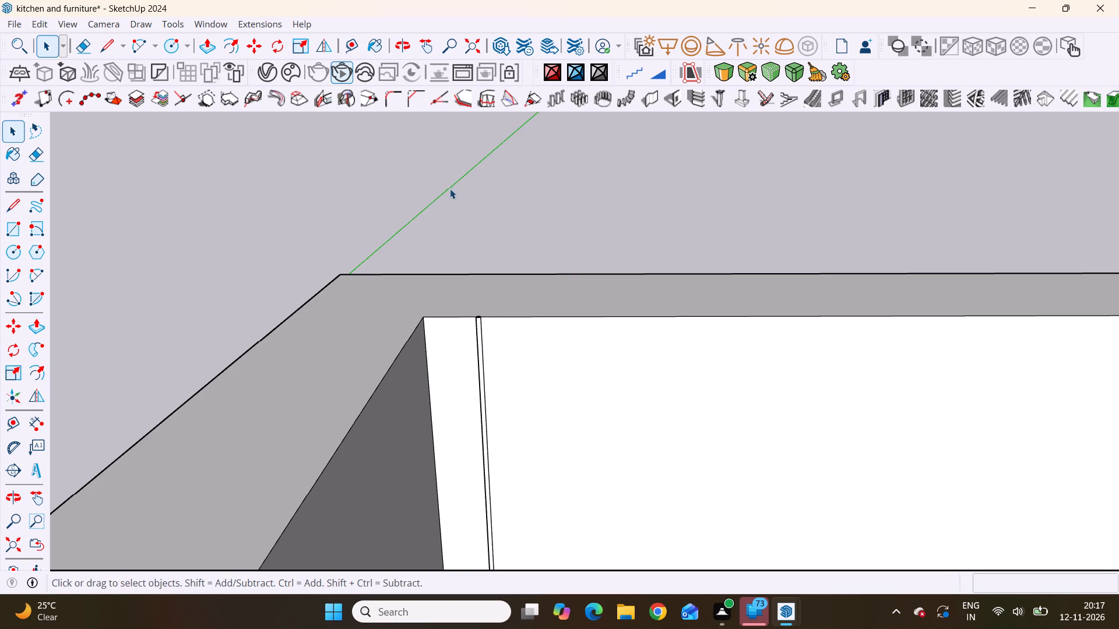
pyautogui.click(450, 189)
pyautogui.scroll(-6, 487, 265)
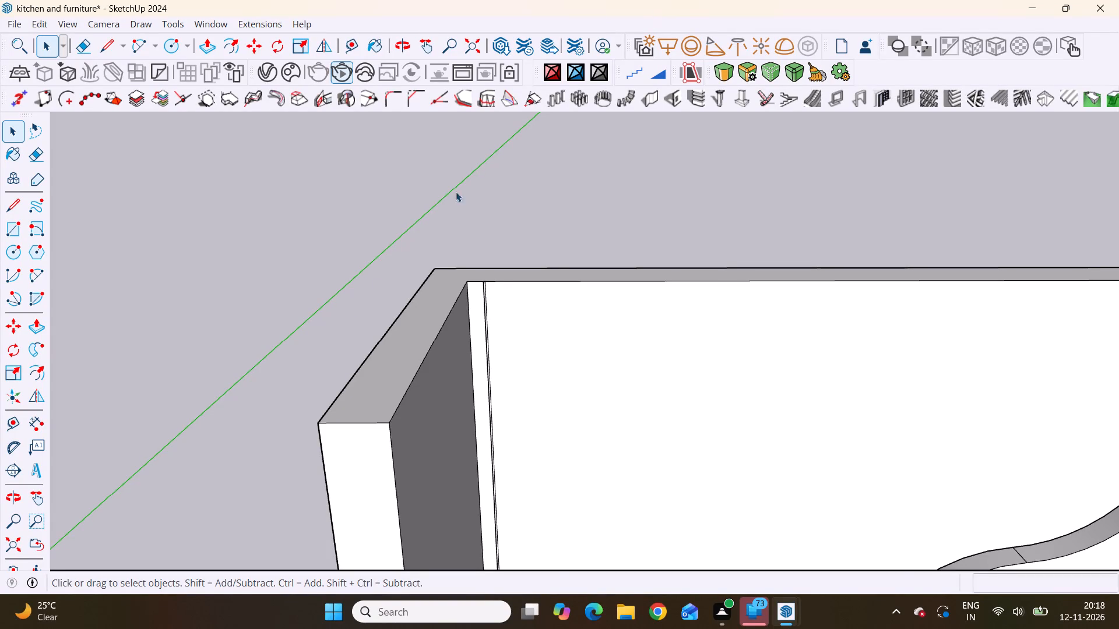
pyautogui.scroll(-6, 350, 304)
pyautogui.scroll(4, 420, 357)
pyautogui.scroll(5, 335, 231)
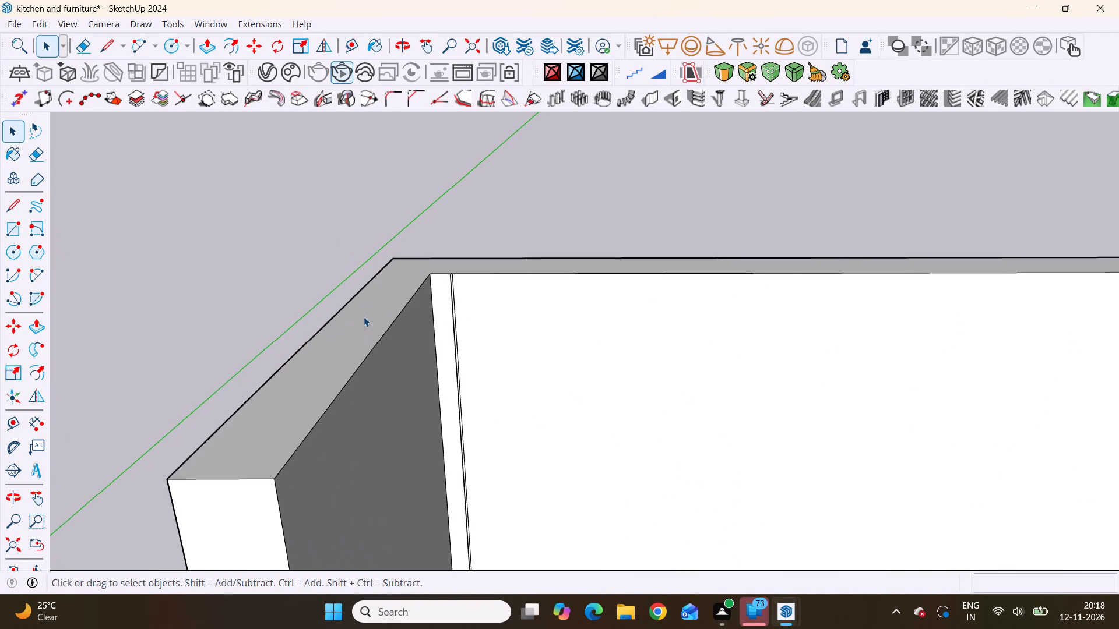
# Open the wall unit group for editing, close in on the thinner round slat beside the left side panel.
pyautogui.scroll(2, 364, 317)
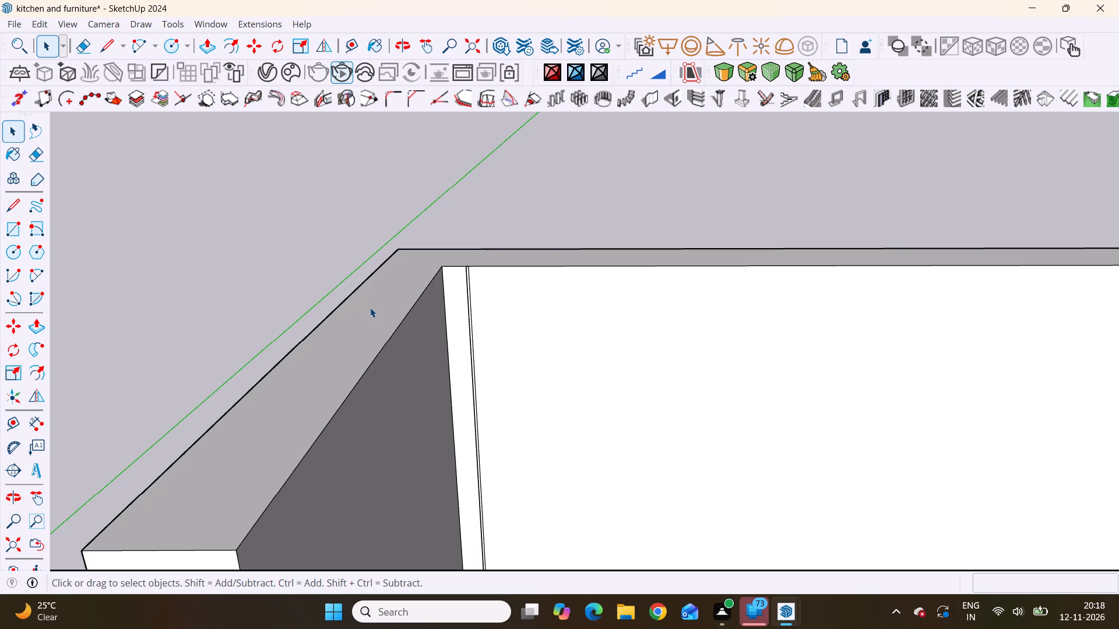
pyautogui.scroll(-7, 492, 341)
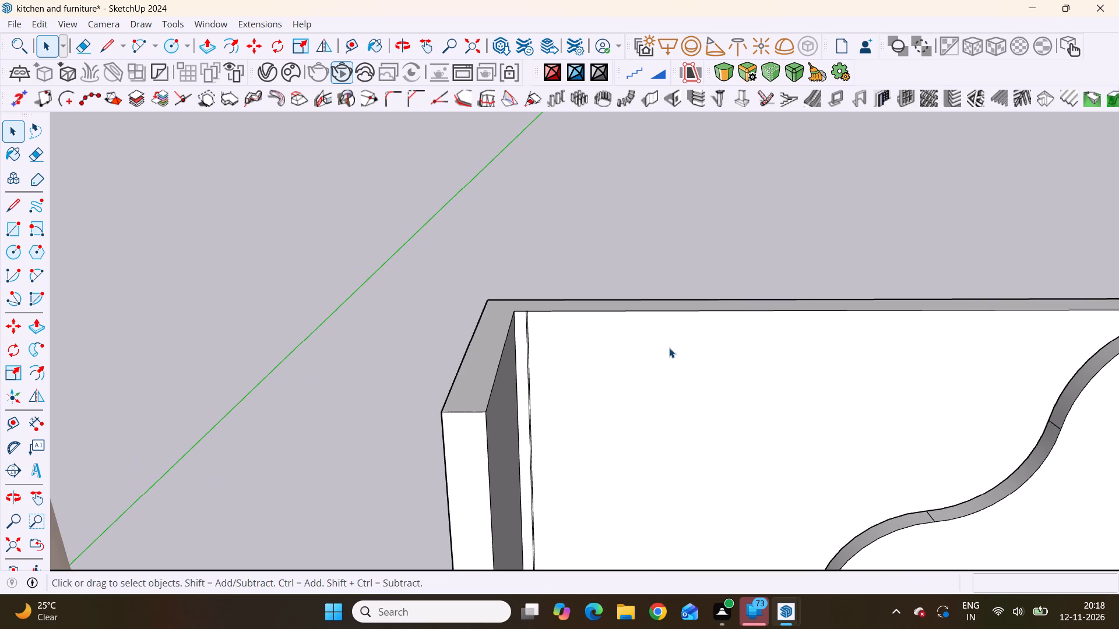
pyautogui.scroll(5, 505, 376)
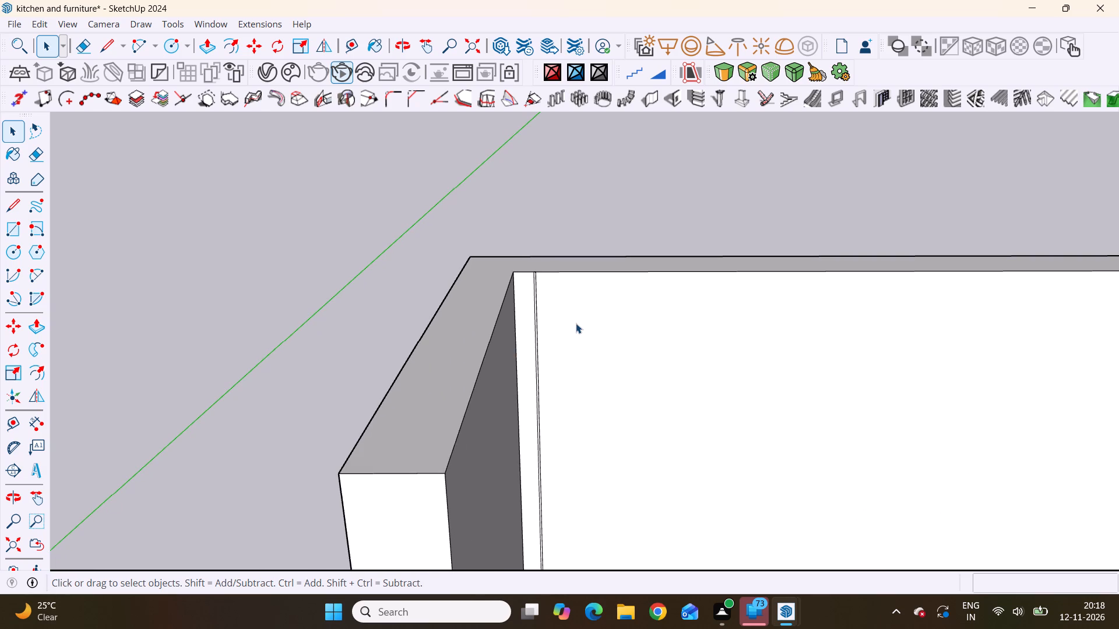
pyautogui.scroll(-6, 551, 334)
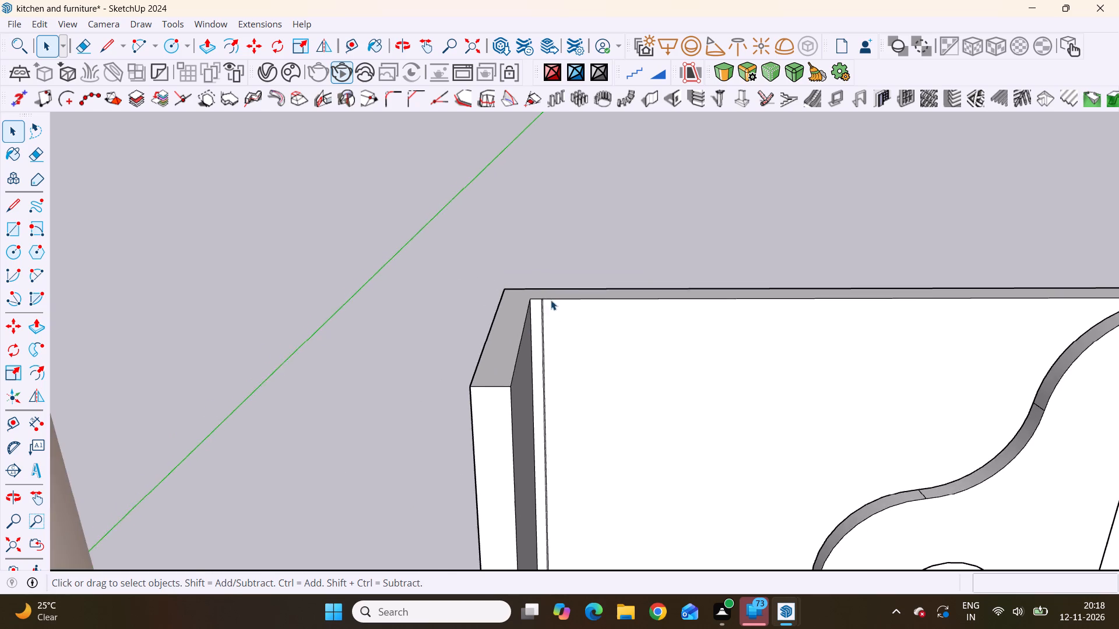
pyautogui.moveTo(551, 307); pyautogui.dragTo(494, 504, button='middle')
pyautogui.scroll(17, 502, 381)
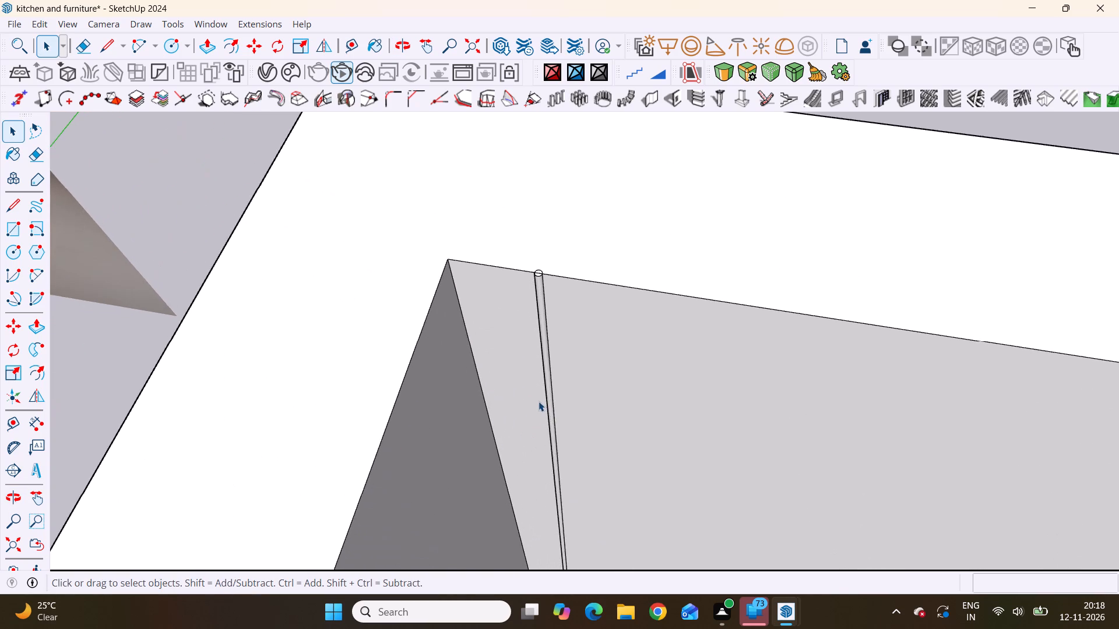
pyautogui.scroll(4, 539, 401)
pyautogui.click(540, 278)
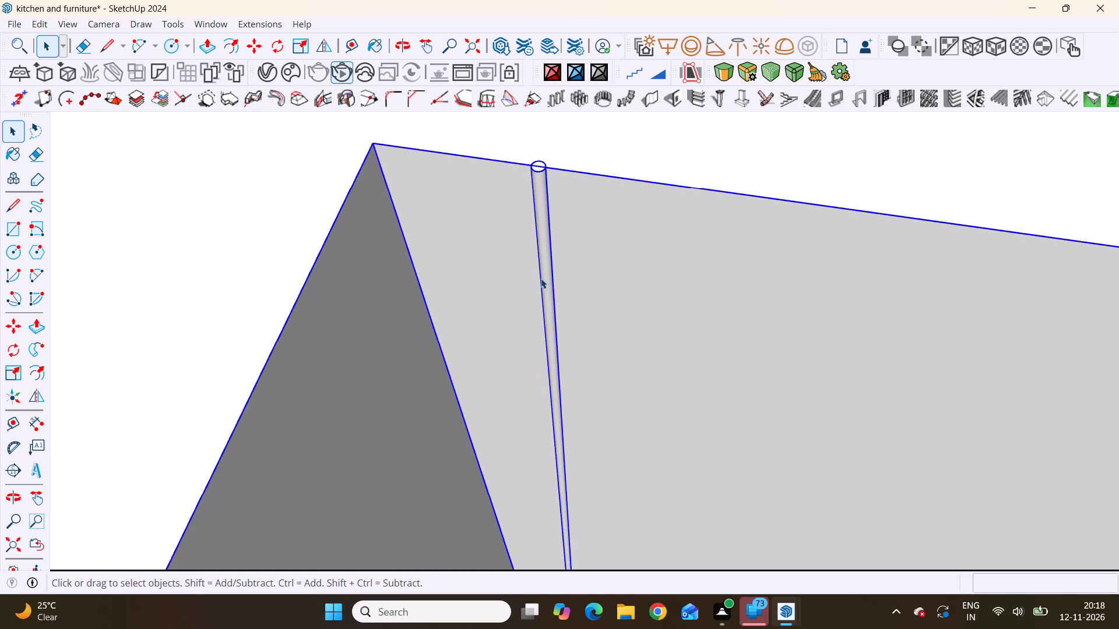
pyautogui.doubleClick(541, 278)
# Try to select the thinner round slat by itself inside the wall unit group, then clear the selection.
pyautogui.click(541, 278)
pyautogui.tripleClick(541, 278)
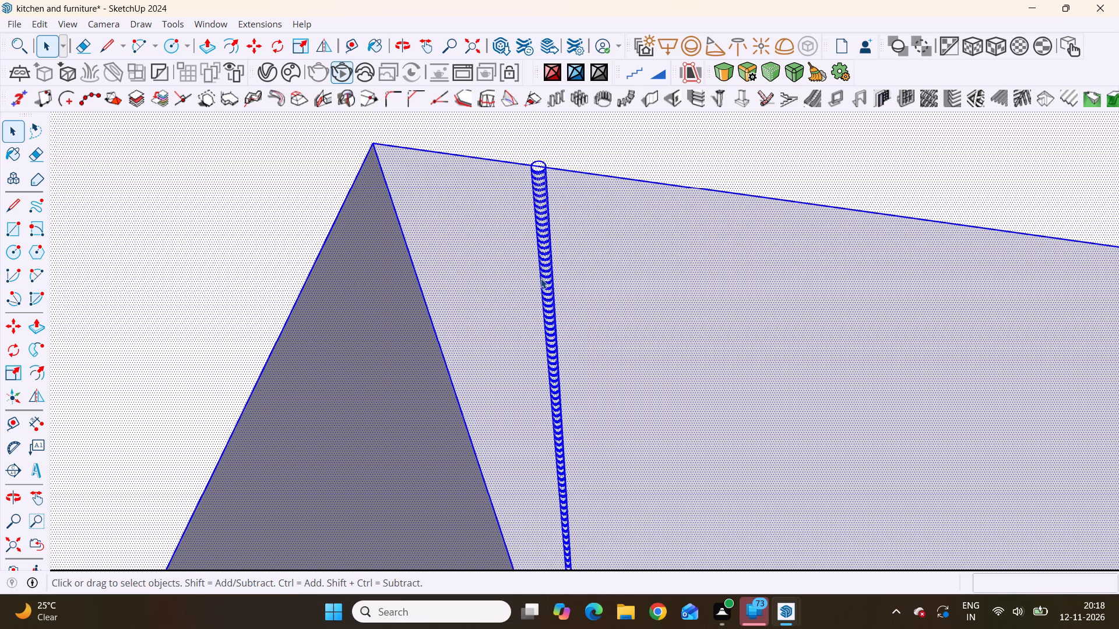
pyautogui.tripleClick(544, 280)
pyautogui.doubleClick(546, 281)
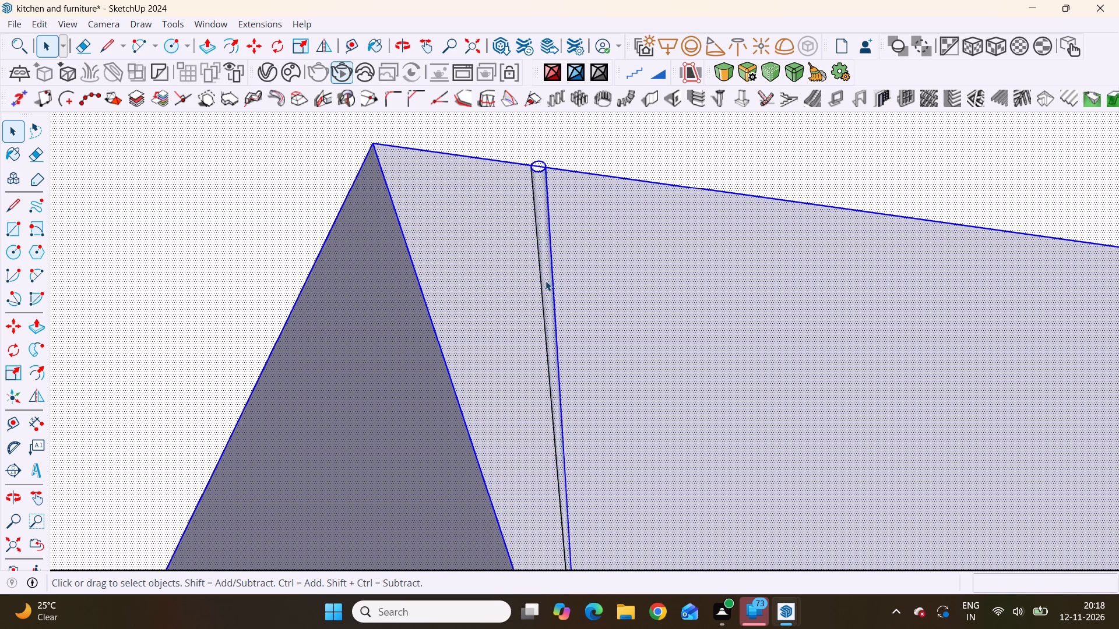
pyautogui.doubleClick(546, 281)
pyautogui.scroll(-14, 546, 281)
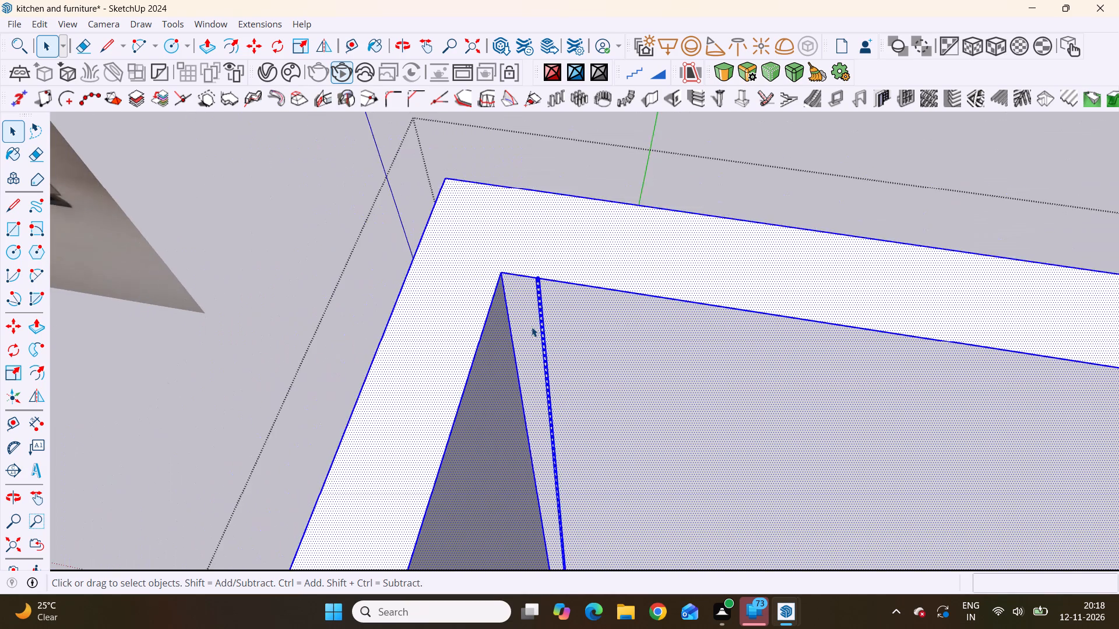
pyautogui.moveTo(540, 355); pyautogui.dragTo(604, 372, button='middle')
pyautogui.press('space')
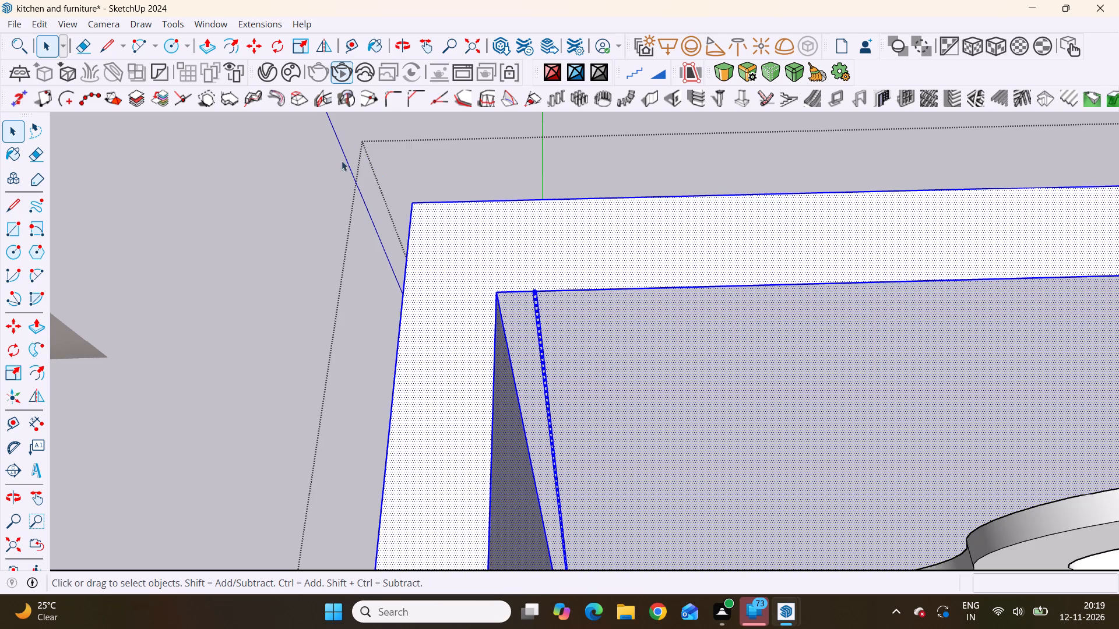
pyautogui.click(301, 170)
# Undo the Follow Me extrusion of the thinner round slat, back to the small circle and vertical line.
pyautogui.hotkey('ctrl', 'z')
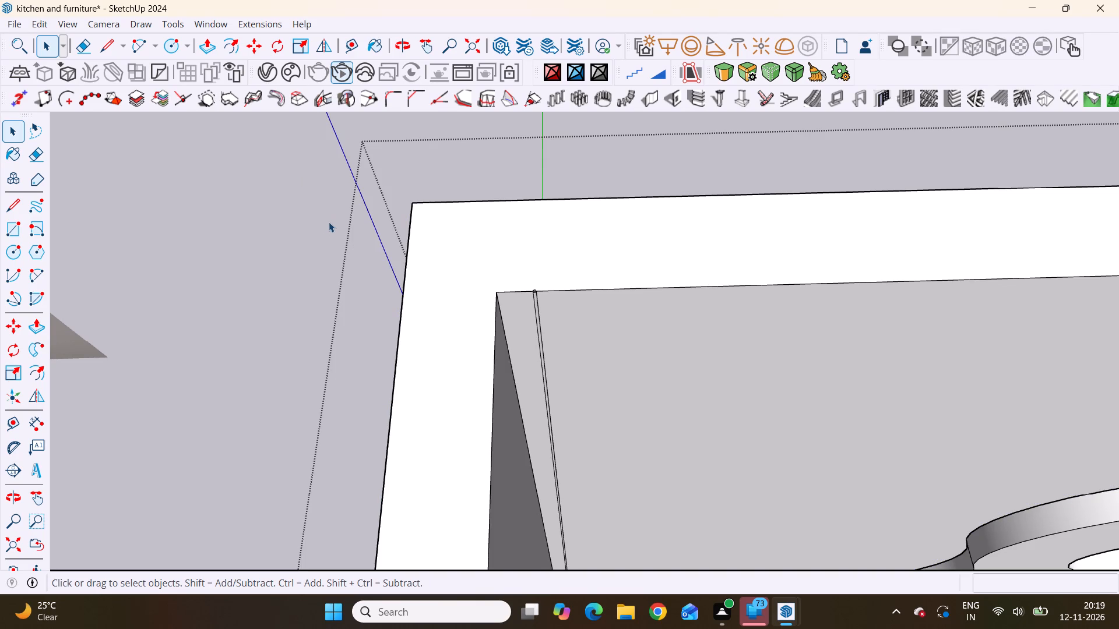
pyautogui.hotkey('ctrl', 'z')
pyautogui.hotkey('ctrl', 'z')
pyautogui.hotkey('ctrl', 'z')
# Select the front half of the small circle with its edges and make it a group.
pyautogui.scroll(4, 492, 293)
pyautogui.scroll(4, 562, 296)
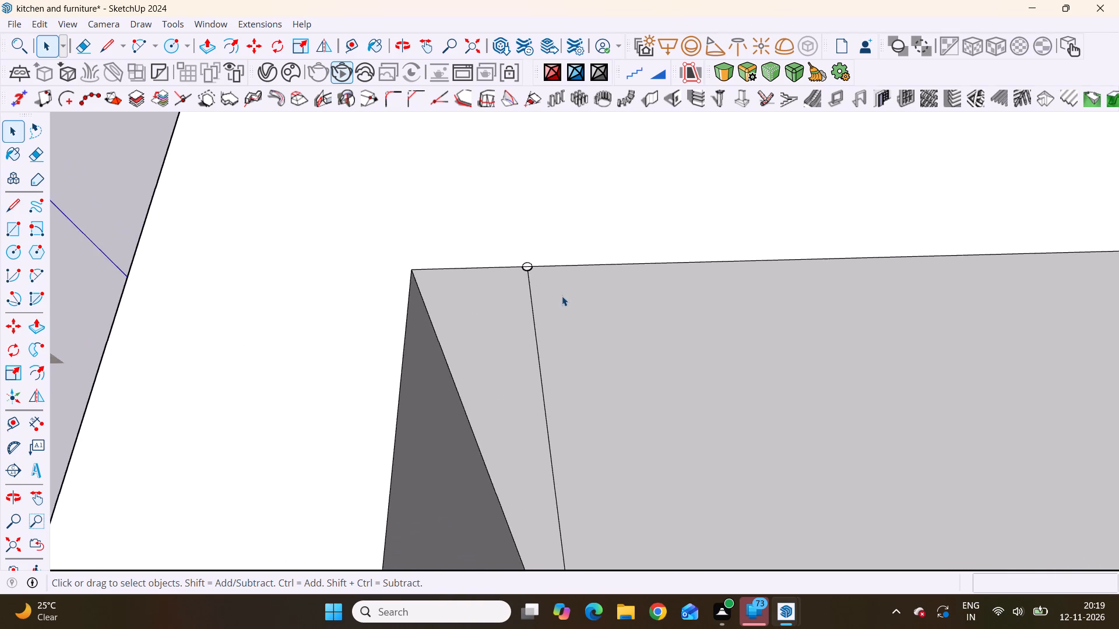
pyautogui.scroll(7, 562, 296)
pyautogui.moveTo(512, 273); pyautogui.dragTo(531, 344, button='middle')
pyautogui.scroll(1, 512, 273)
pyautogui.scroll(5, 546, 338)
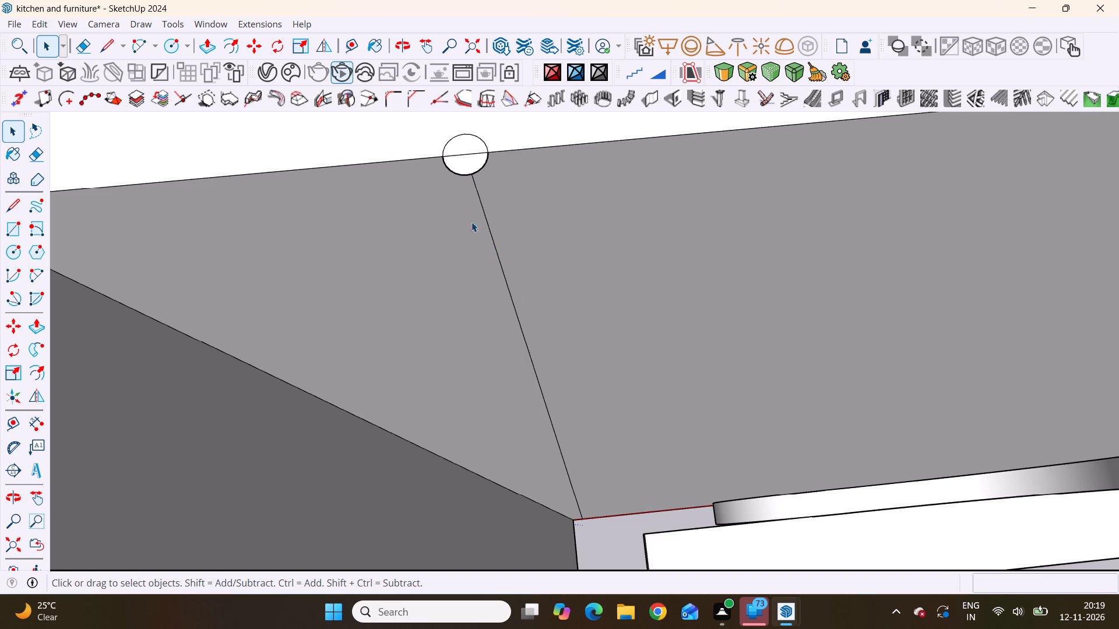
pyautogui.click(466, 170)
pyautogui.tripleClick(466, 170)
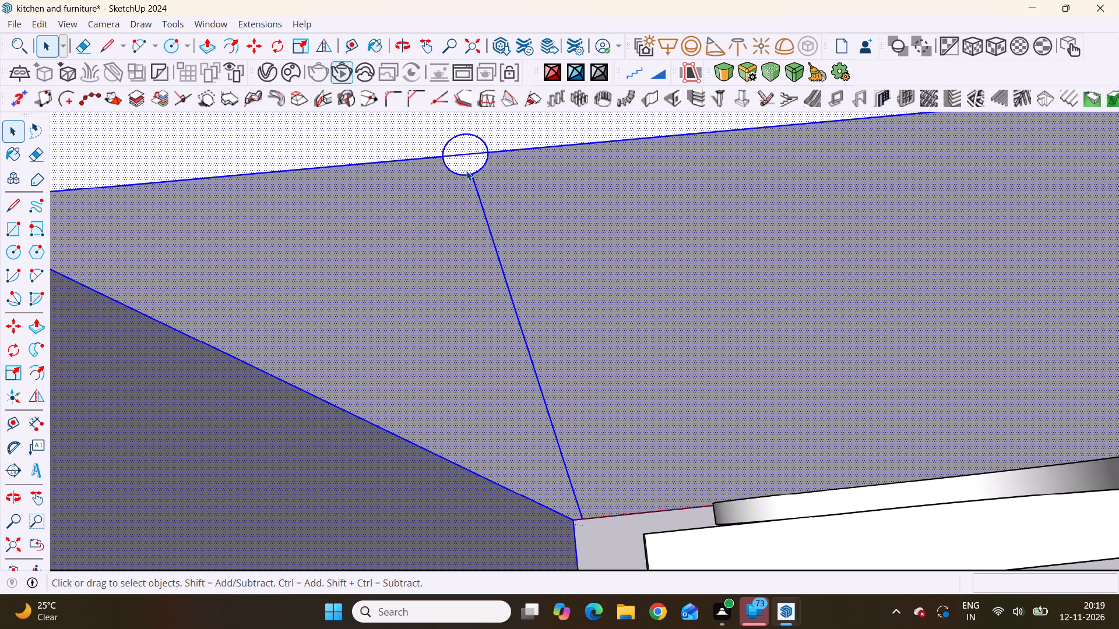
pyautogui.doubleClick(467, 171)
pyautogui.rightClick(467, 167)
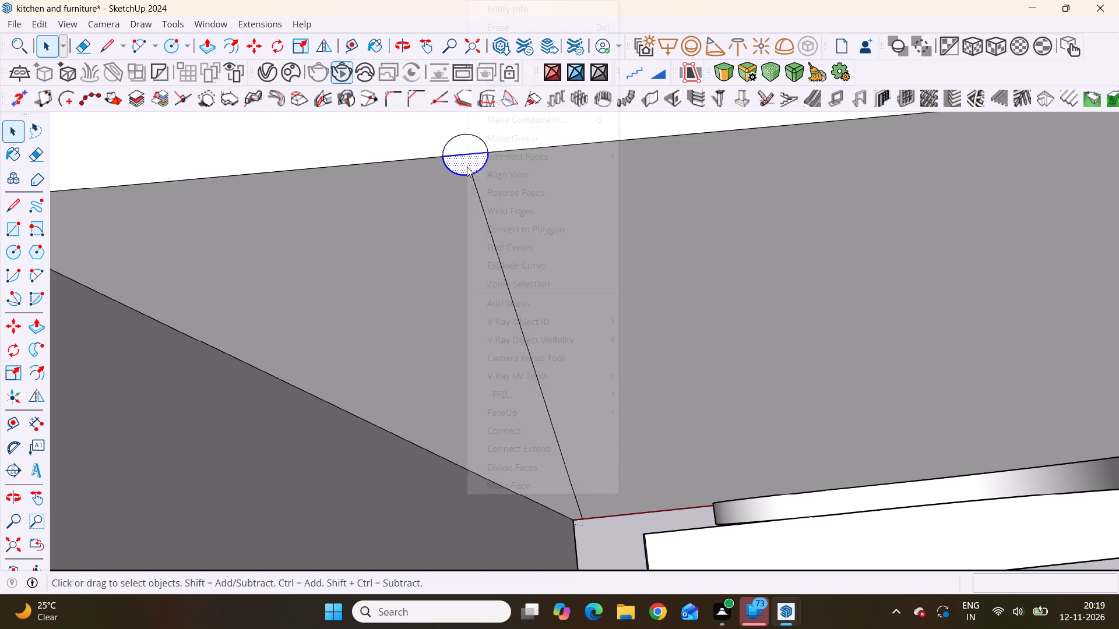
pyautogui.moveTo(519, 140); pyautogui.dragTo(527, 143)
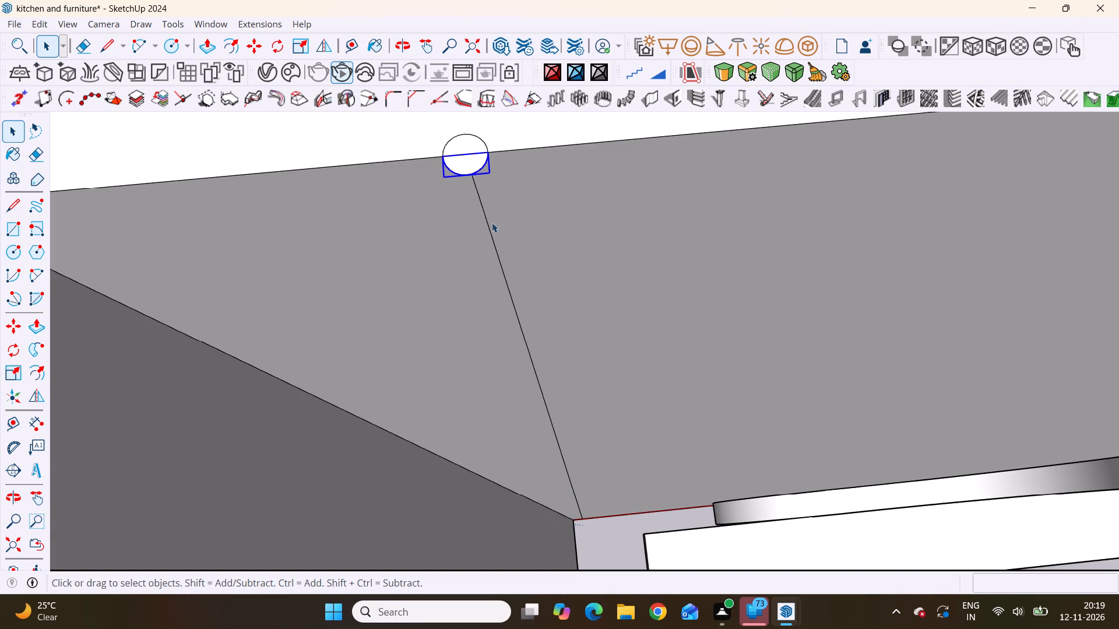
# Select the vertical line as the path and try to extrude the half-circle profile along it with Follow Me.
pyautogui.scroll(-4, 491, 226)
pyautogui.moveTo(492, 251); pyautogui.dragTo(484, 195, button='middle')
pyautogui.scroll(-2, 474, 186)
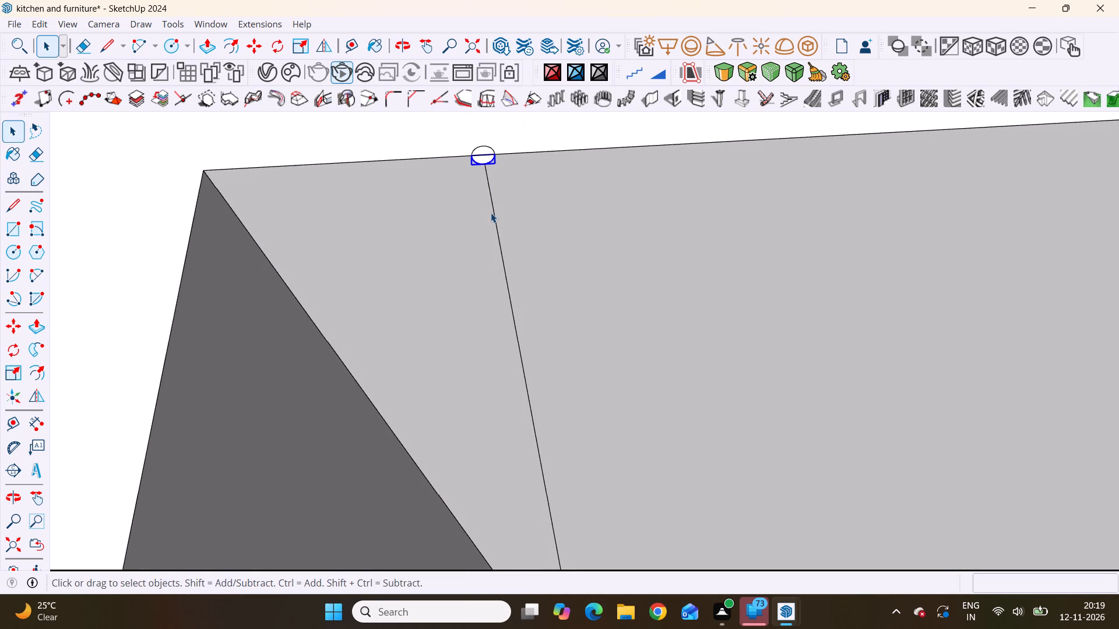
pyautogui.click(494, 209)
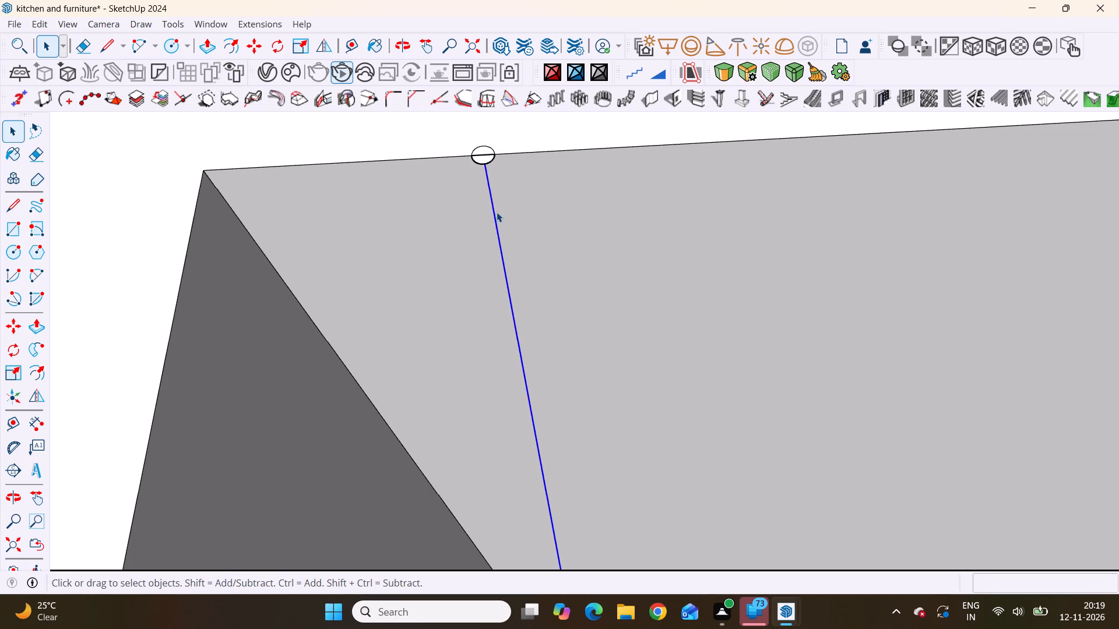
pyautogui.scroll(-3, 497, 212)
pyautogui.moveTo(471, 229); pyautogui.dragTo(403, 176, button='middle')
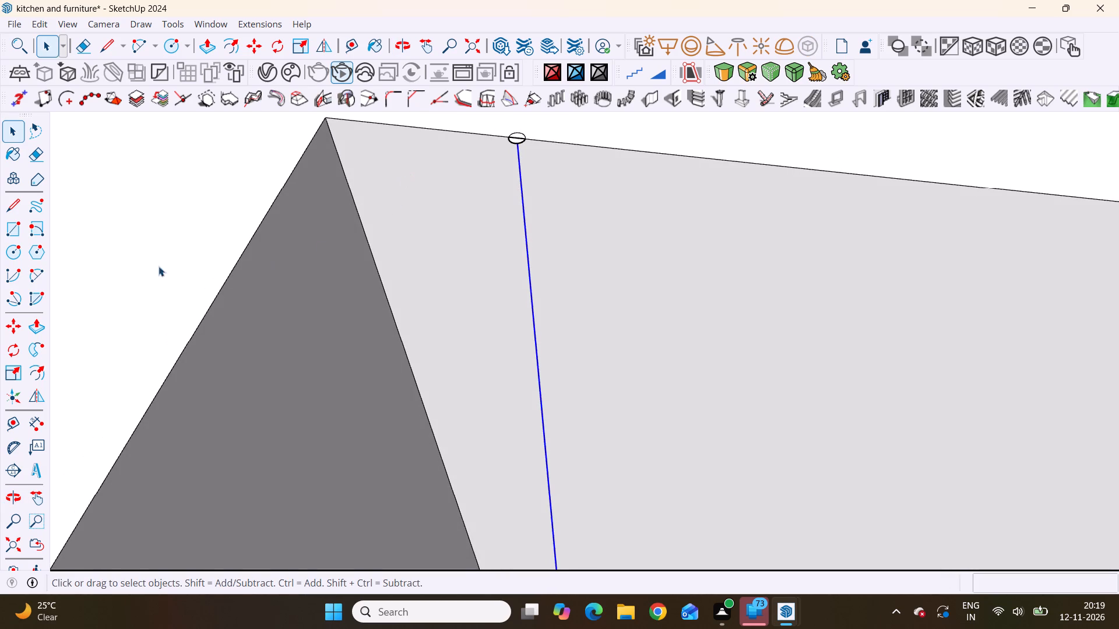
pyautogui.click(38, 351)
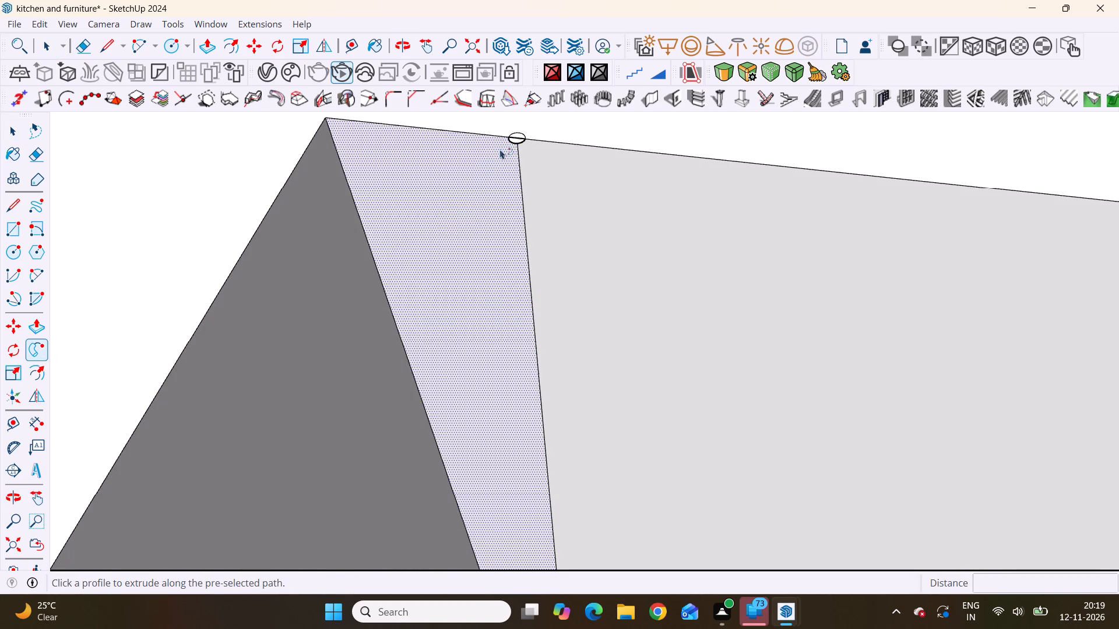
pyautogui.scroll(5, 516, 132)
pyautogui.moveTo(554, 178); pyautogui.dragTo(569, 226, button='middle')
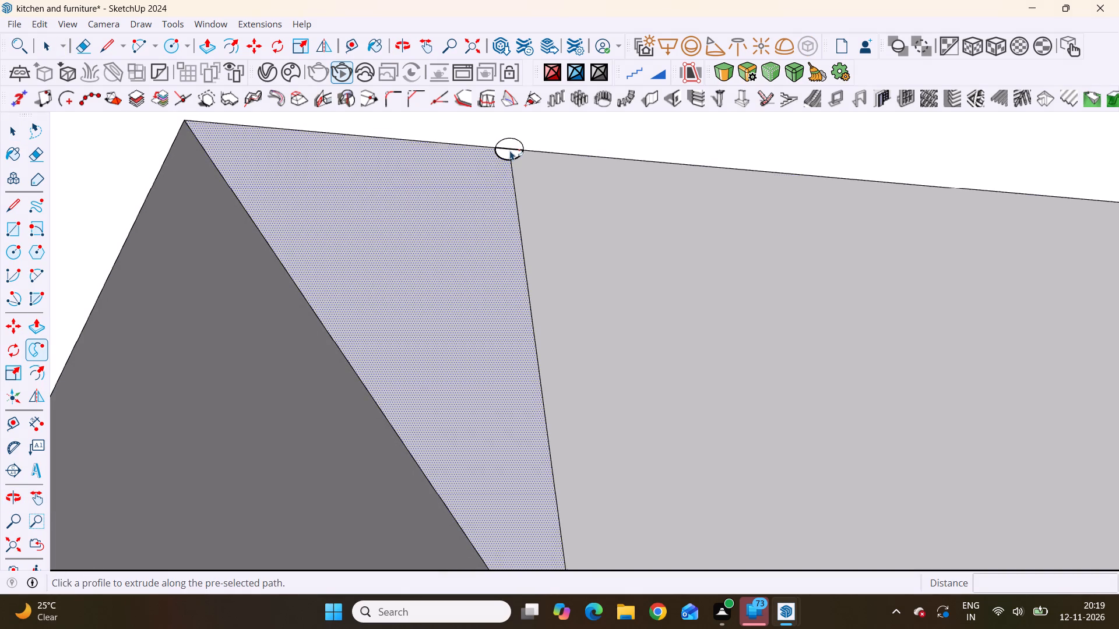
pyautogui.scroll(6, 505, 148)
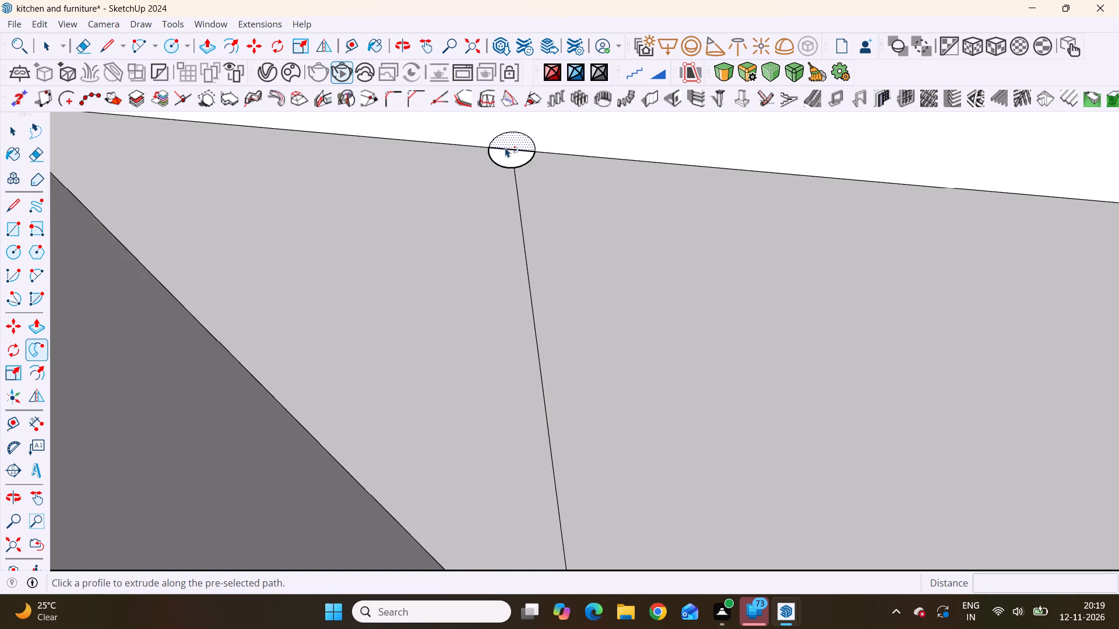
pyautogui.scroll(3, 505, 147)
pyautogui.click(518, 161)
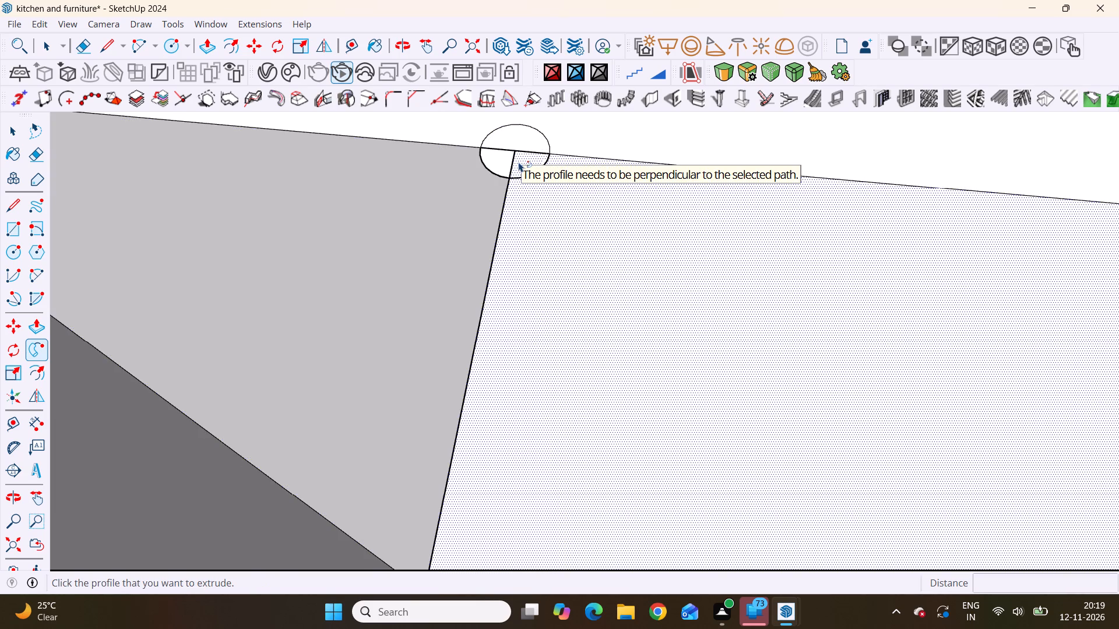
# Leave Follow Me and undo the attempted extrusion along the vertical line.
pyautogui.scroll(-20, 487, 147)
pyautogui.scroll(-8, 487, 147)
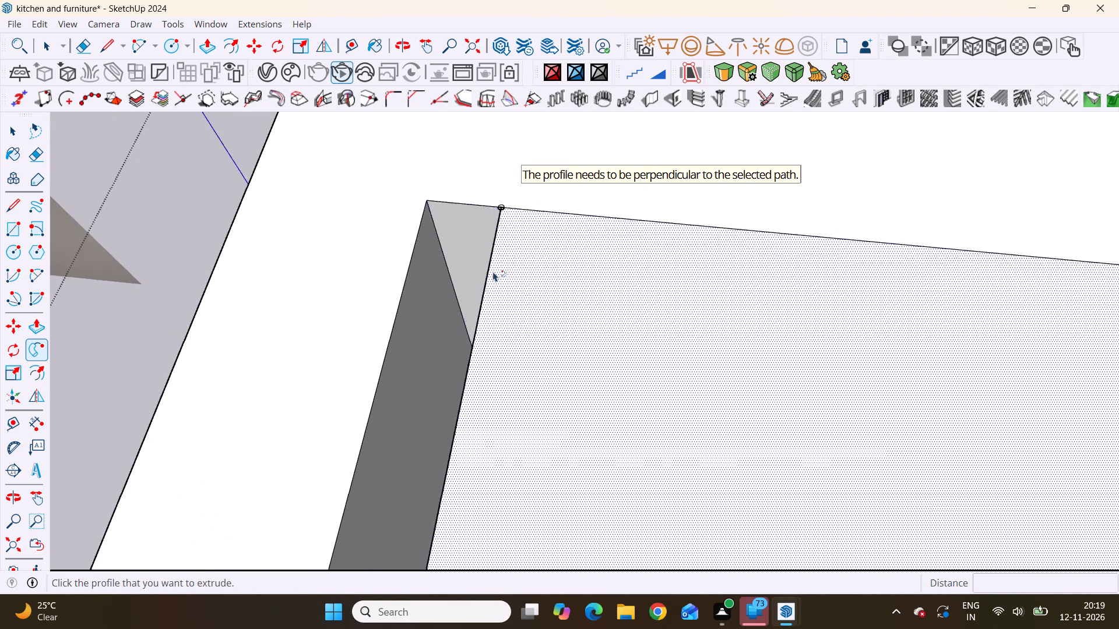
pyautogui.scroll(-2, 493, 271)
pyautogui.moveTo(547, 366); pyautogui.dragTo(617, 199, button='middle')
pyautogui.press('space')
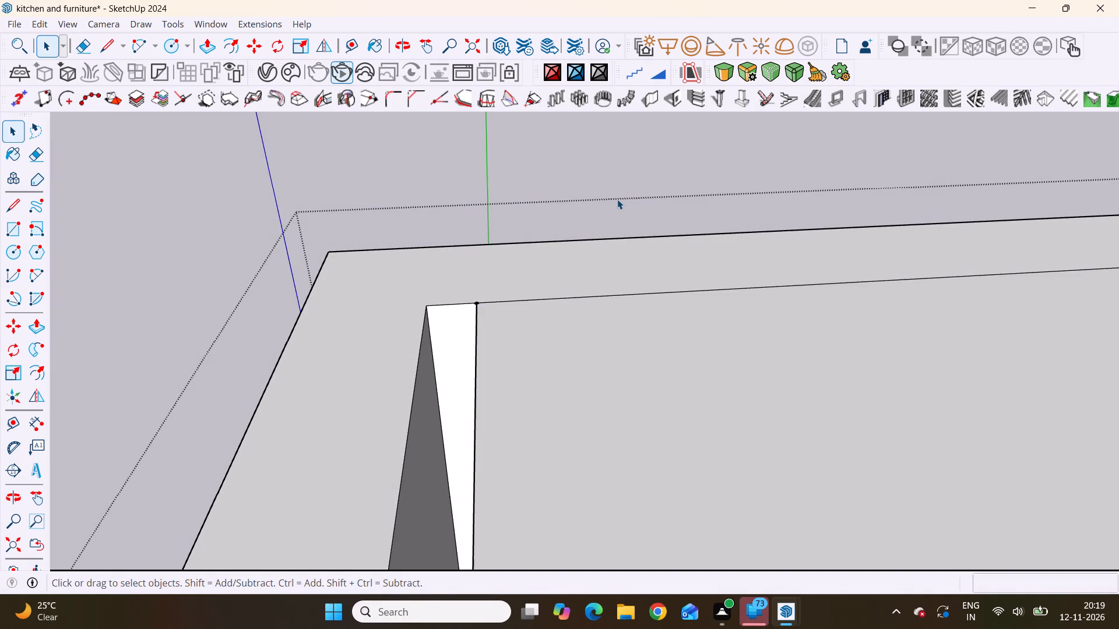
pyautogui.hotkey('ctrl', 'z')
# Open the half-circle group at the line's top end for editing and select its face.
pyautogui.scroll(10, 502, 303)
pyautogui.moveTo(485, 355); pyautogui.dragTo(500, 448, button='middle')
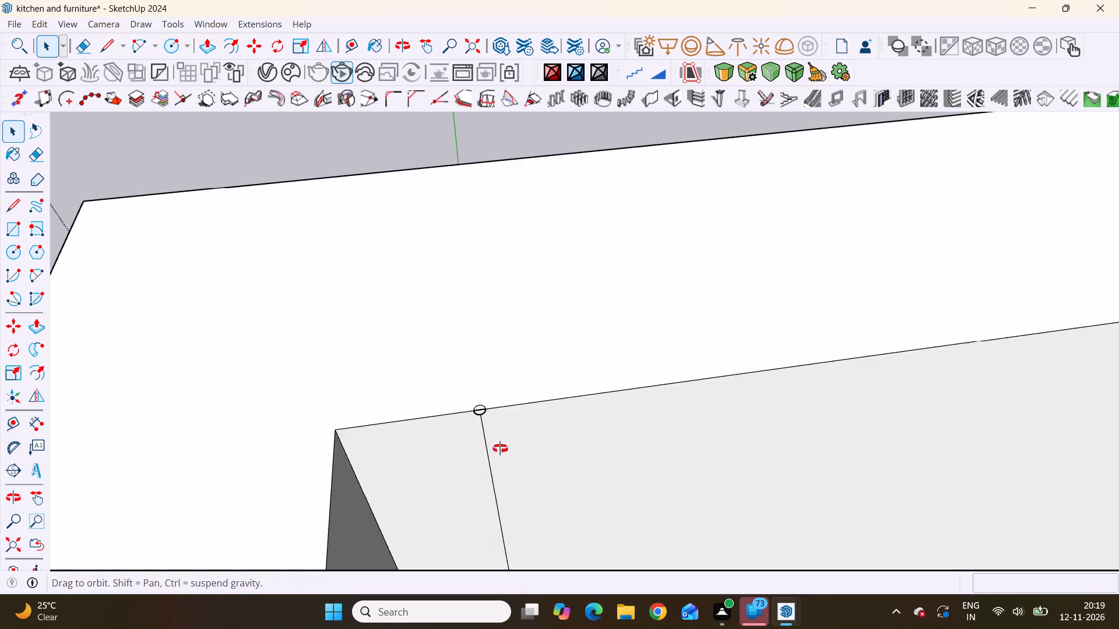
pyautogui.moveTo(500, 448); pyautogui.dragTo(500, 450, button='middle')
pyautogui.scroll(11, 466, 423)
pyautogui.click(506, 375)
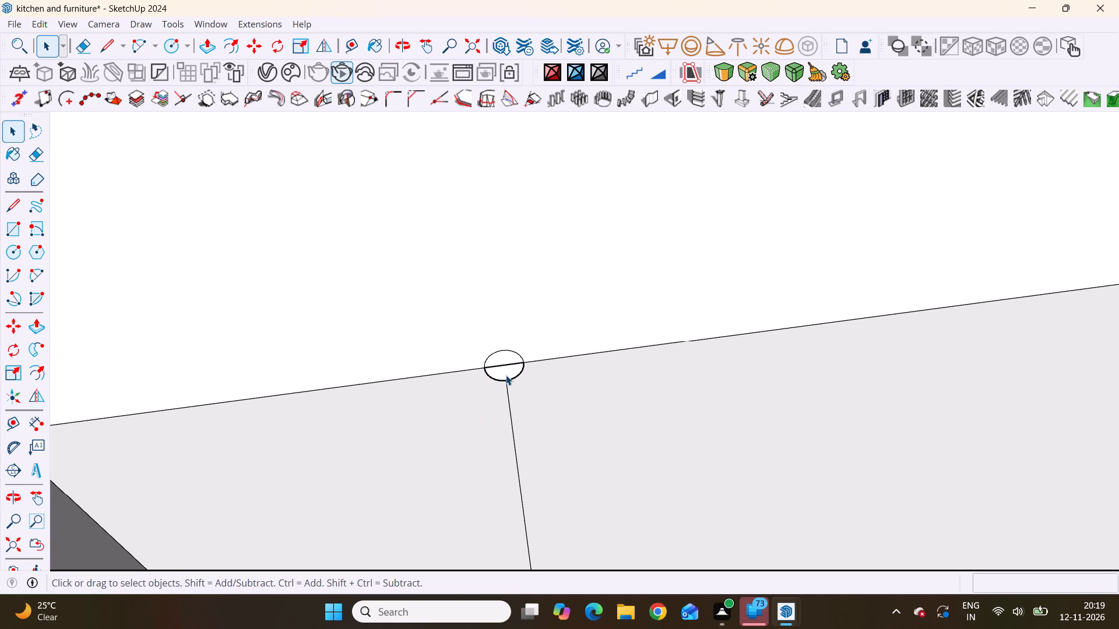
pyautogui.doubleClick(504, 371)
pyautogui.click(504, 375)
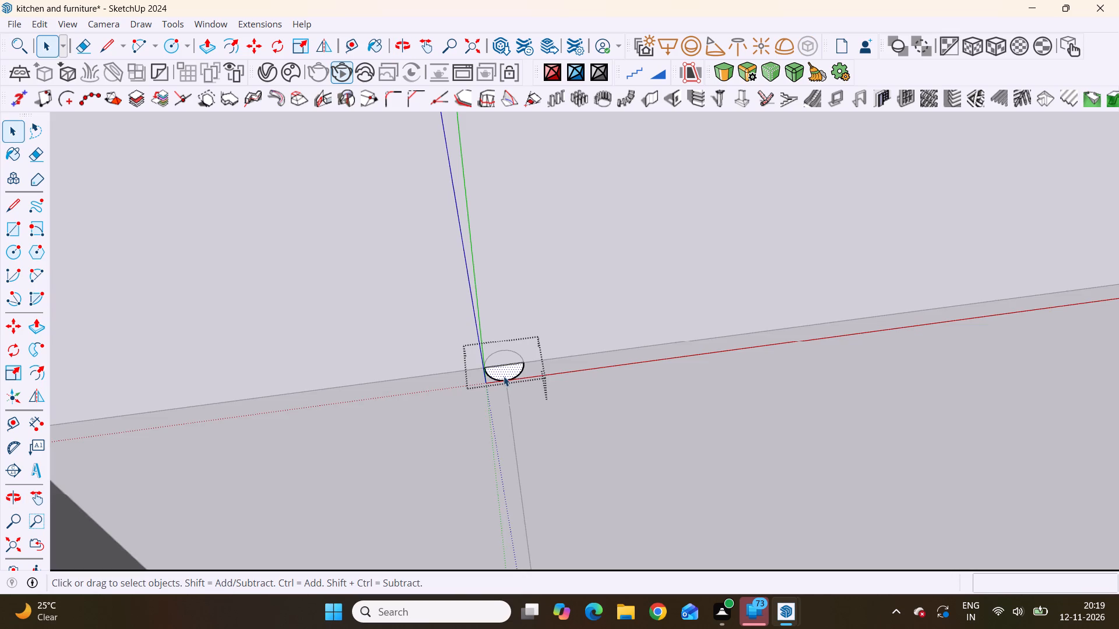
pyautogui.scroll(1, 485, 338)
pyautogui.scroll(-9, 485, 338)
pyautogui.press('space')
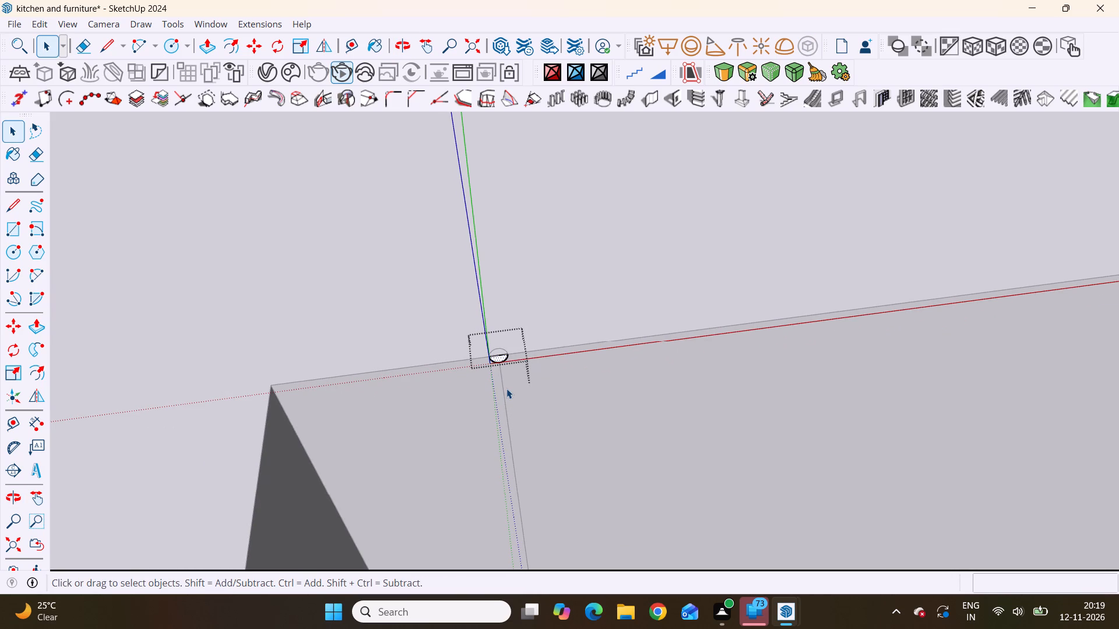
# Undo the half-circle grouping and the small circle at the top end of the vertical line.
pyautogui.hotkey('ctrl', 'z')
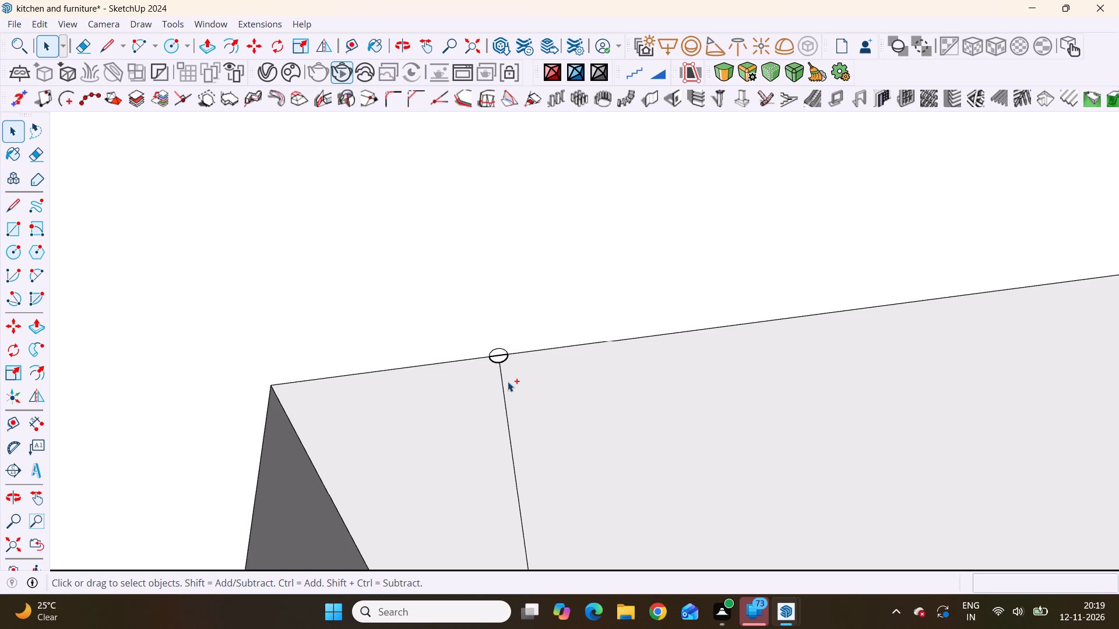
pyautogui.hotkey('ctrl', 'z')
pyautogui.hotkey('ctrl', 'z')
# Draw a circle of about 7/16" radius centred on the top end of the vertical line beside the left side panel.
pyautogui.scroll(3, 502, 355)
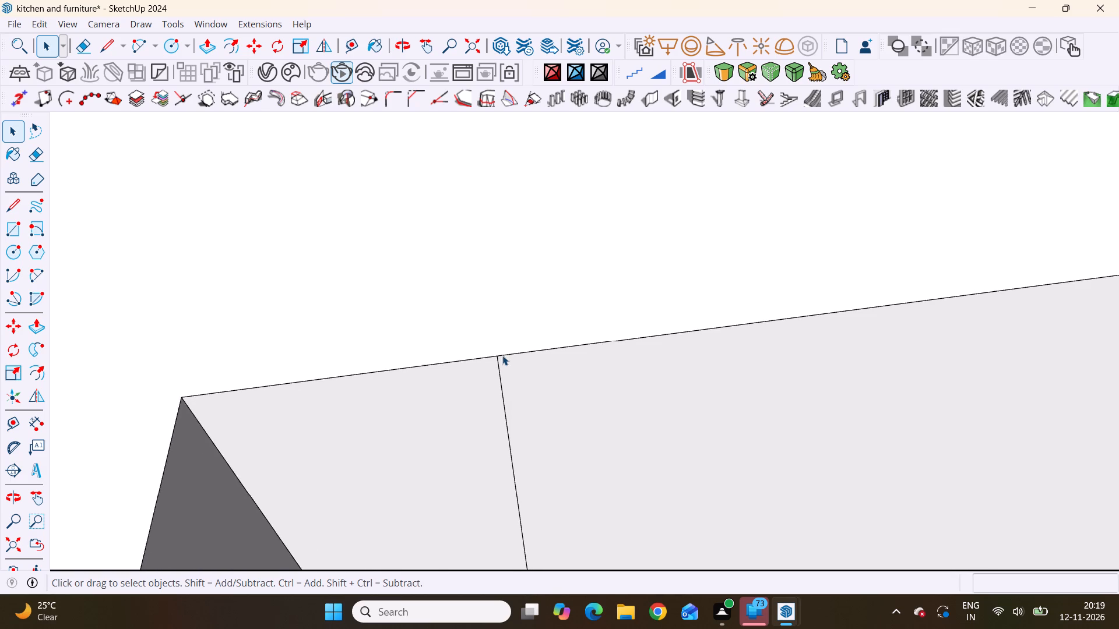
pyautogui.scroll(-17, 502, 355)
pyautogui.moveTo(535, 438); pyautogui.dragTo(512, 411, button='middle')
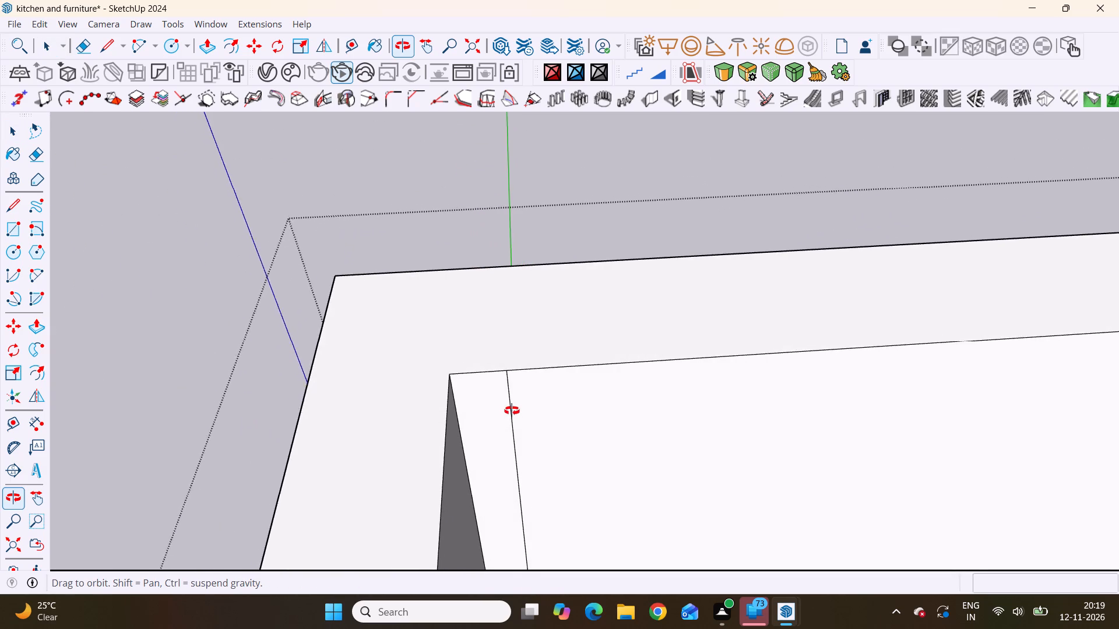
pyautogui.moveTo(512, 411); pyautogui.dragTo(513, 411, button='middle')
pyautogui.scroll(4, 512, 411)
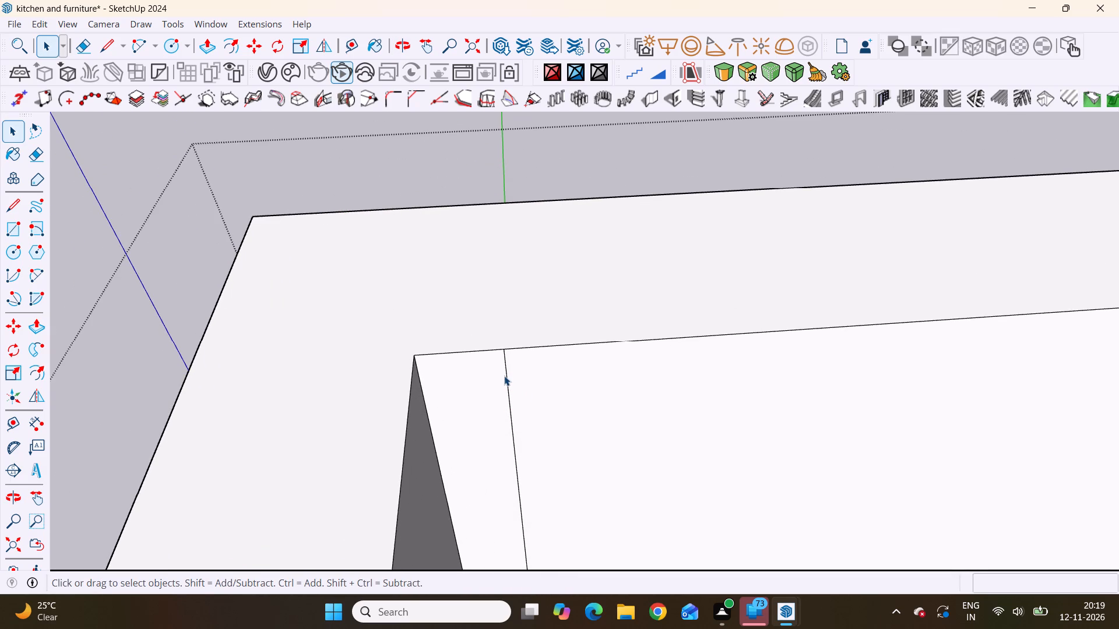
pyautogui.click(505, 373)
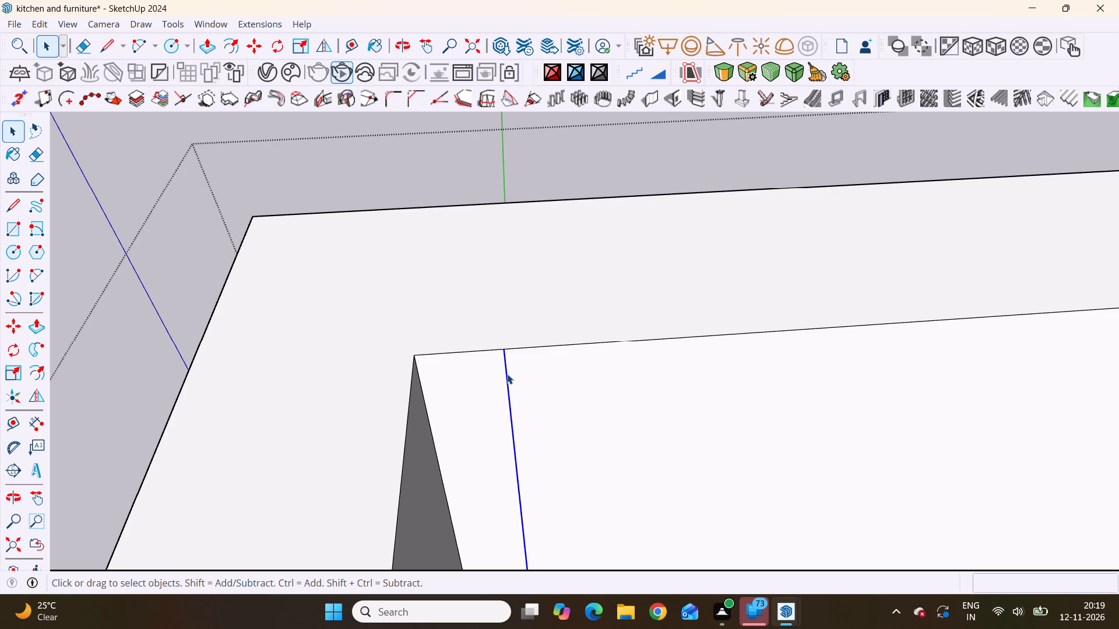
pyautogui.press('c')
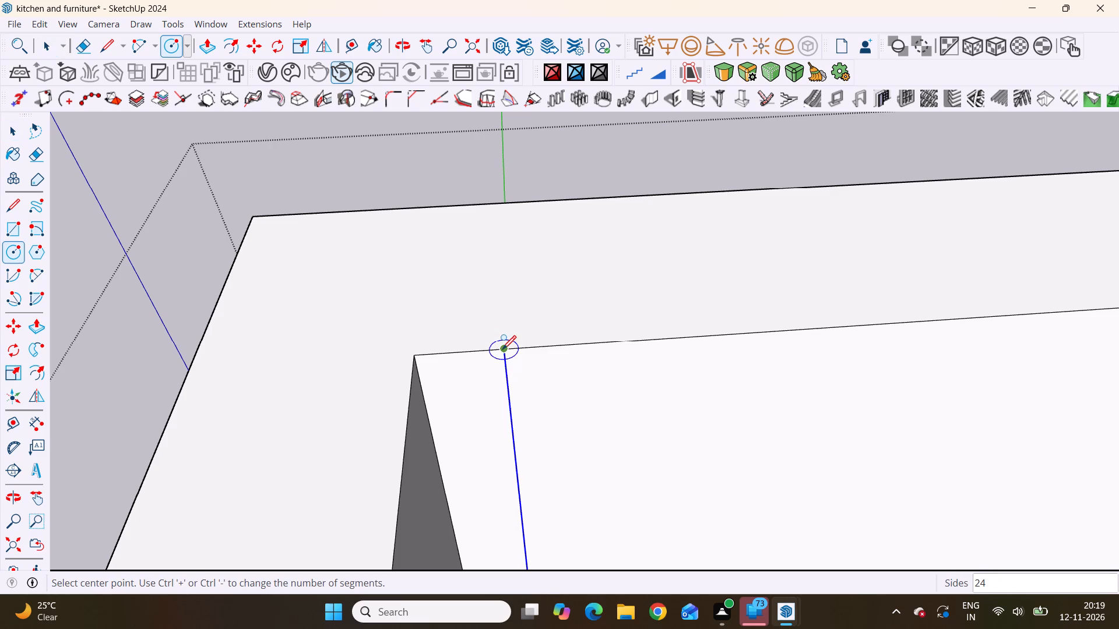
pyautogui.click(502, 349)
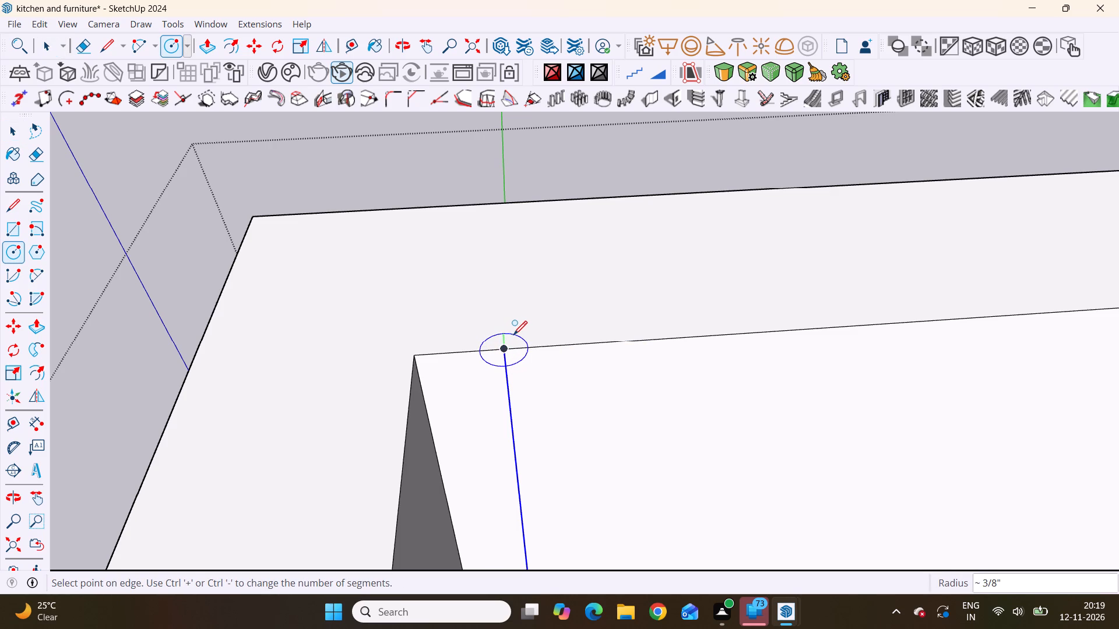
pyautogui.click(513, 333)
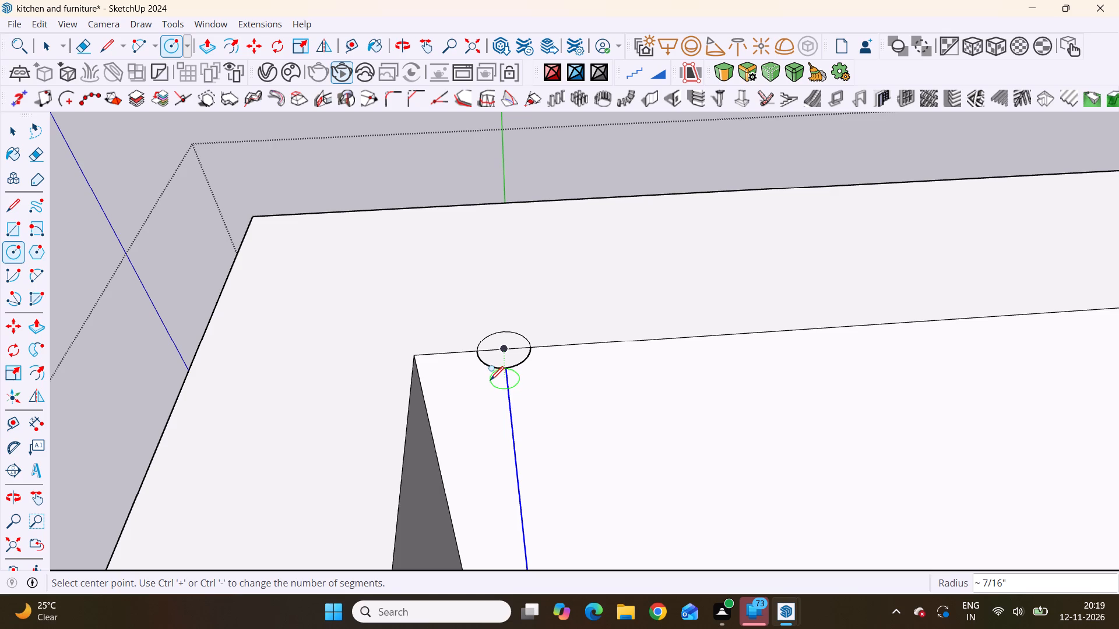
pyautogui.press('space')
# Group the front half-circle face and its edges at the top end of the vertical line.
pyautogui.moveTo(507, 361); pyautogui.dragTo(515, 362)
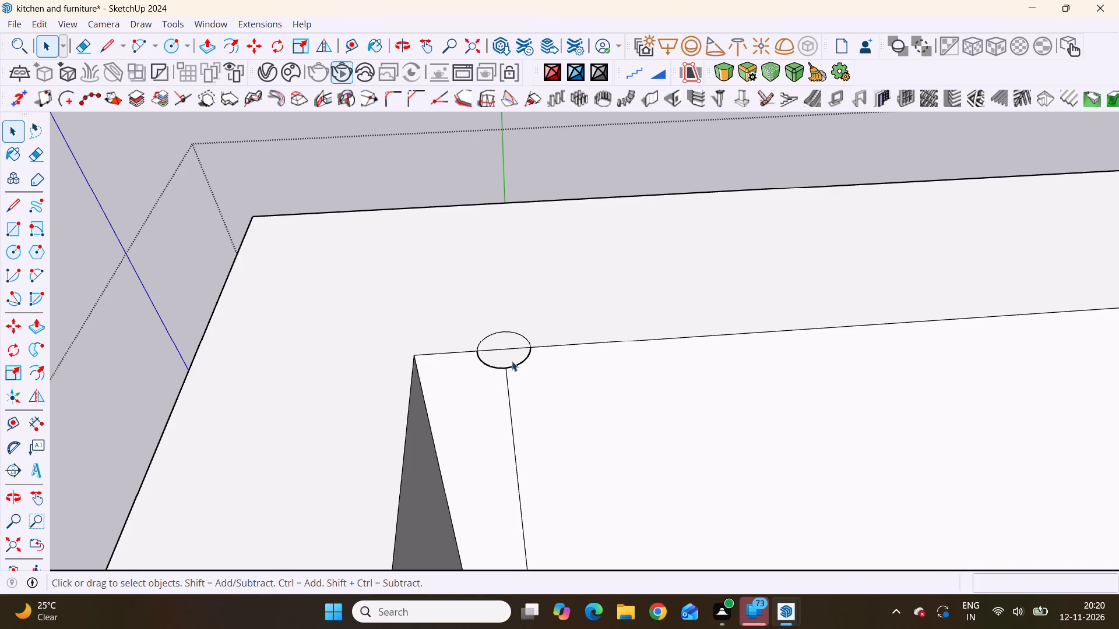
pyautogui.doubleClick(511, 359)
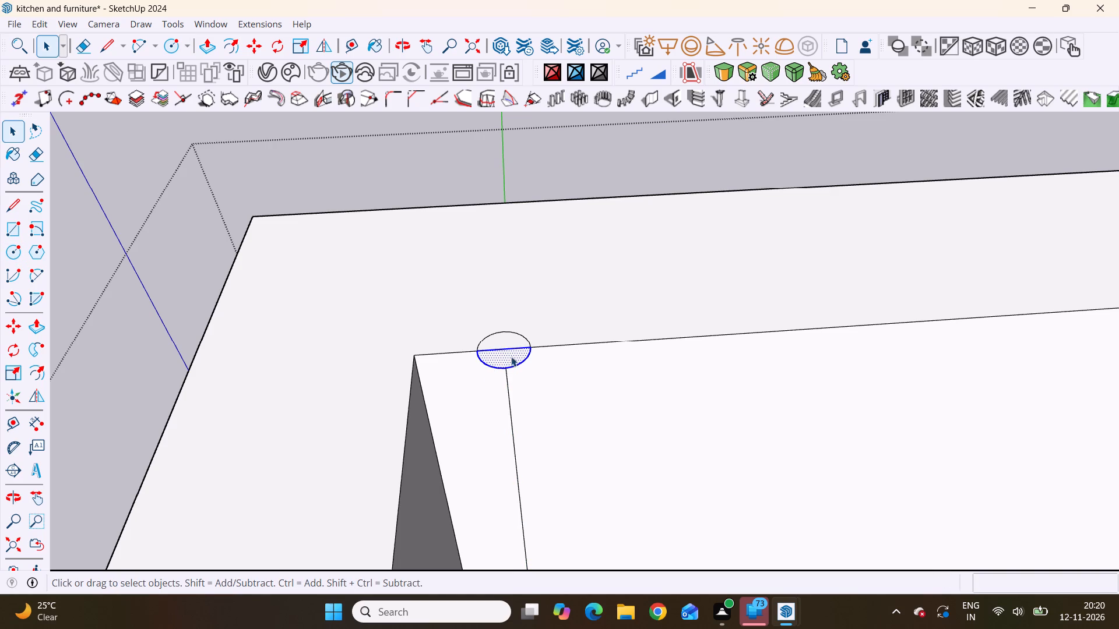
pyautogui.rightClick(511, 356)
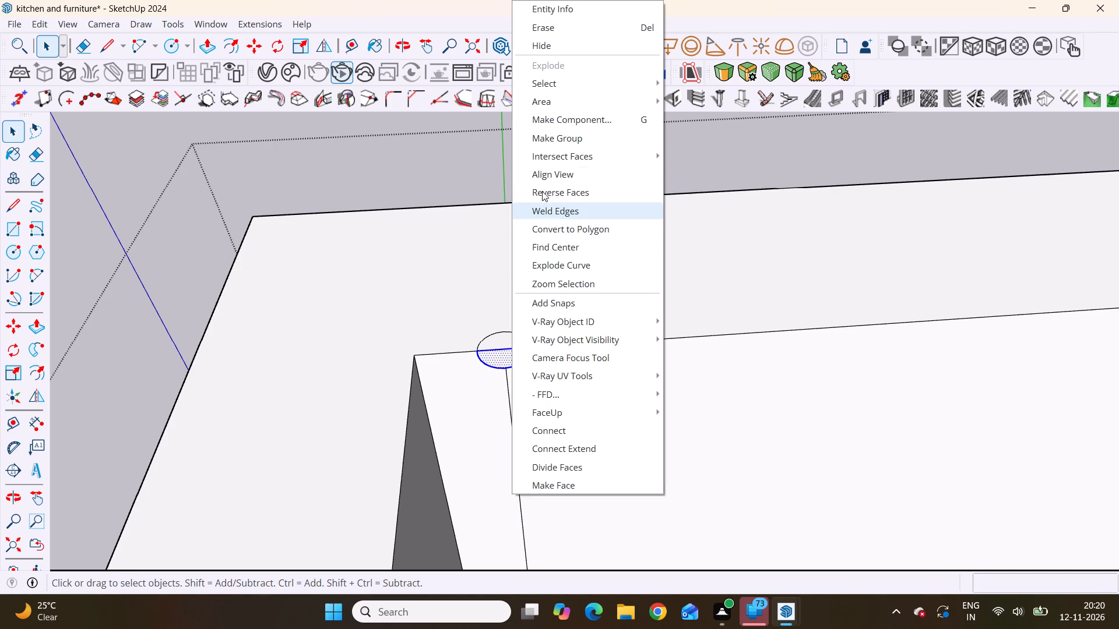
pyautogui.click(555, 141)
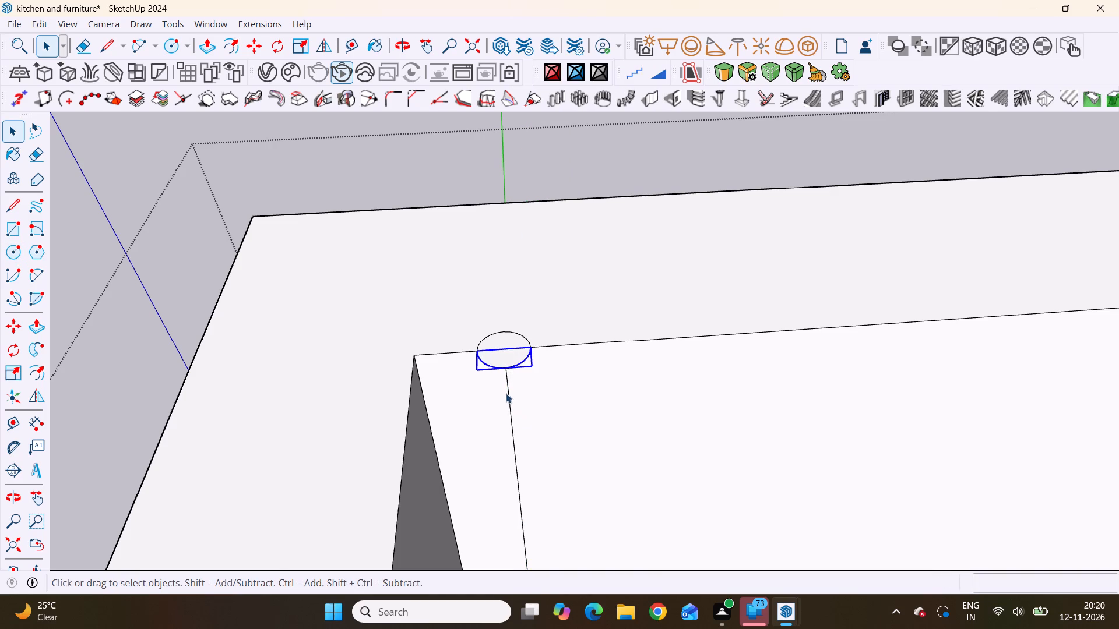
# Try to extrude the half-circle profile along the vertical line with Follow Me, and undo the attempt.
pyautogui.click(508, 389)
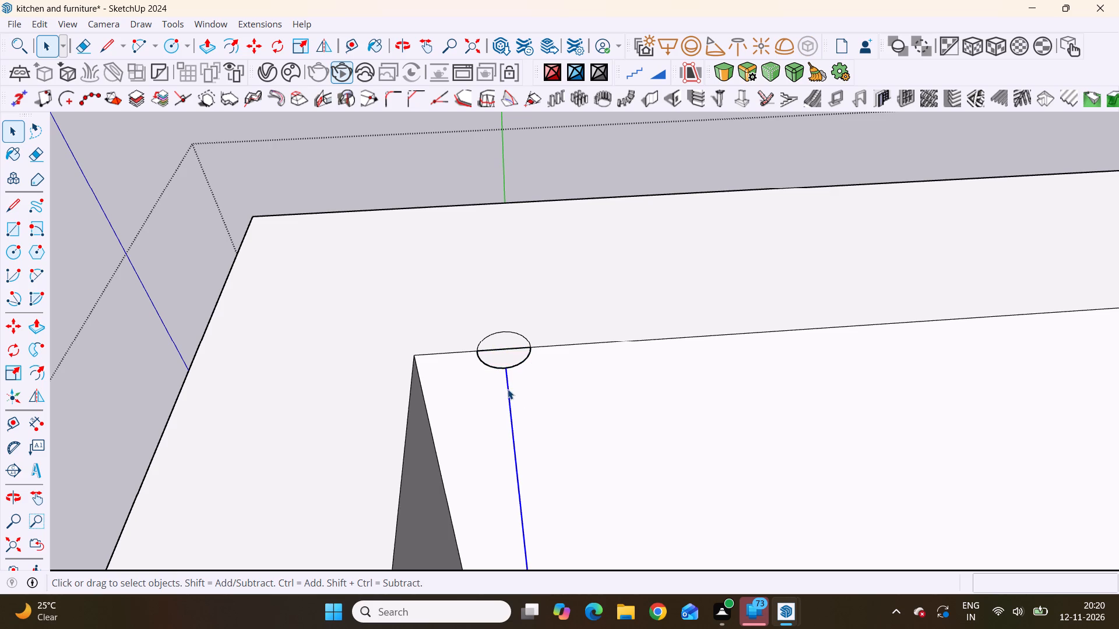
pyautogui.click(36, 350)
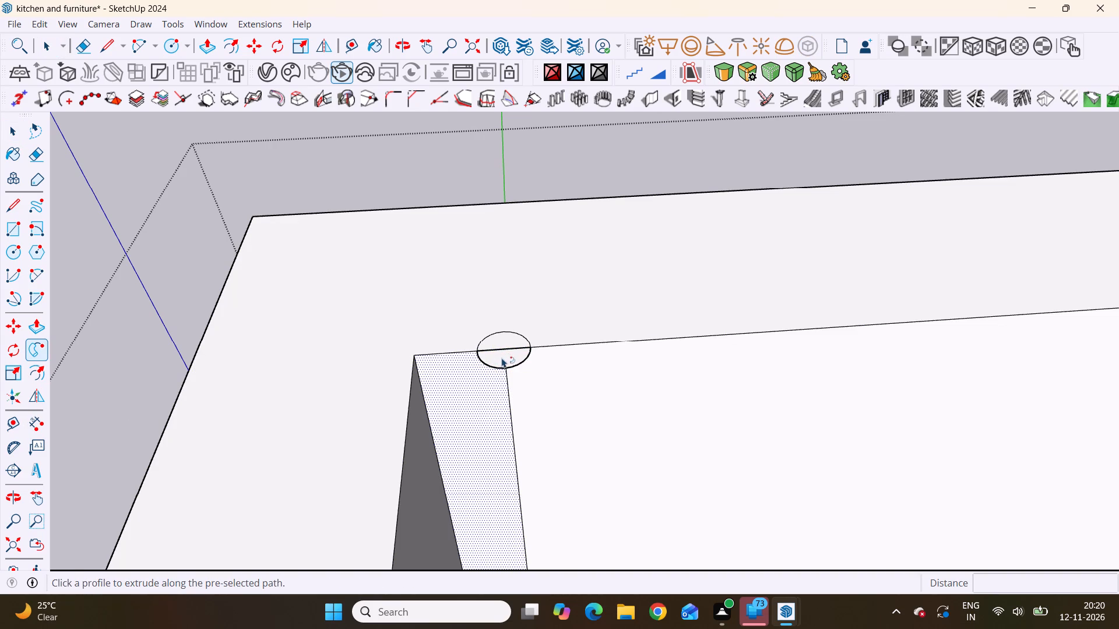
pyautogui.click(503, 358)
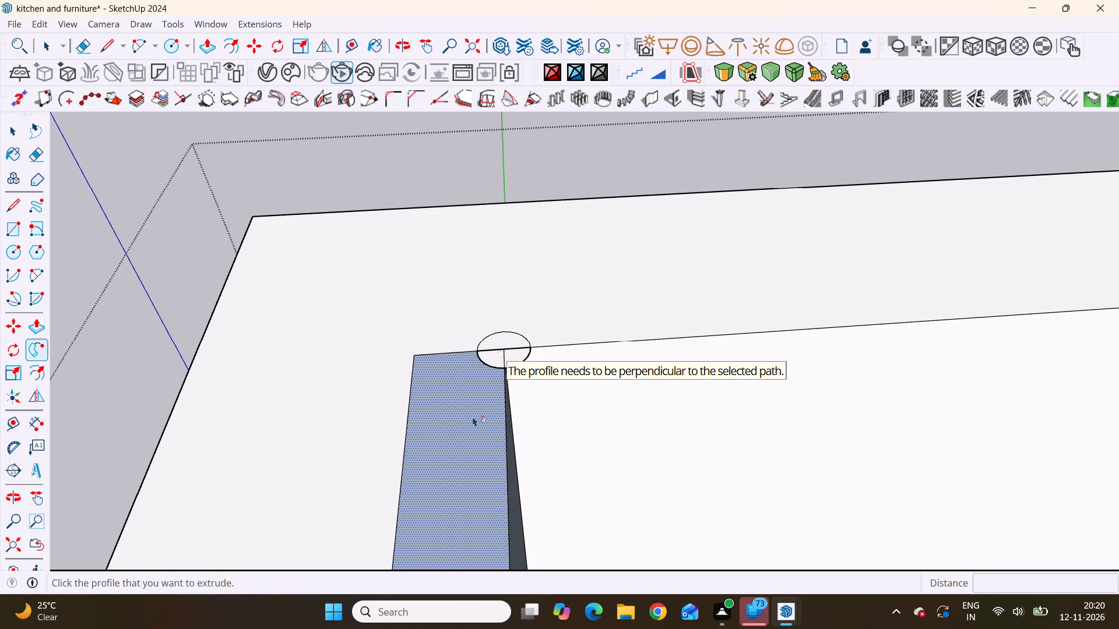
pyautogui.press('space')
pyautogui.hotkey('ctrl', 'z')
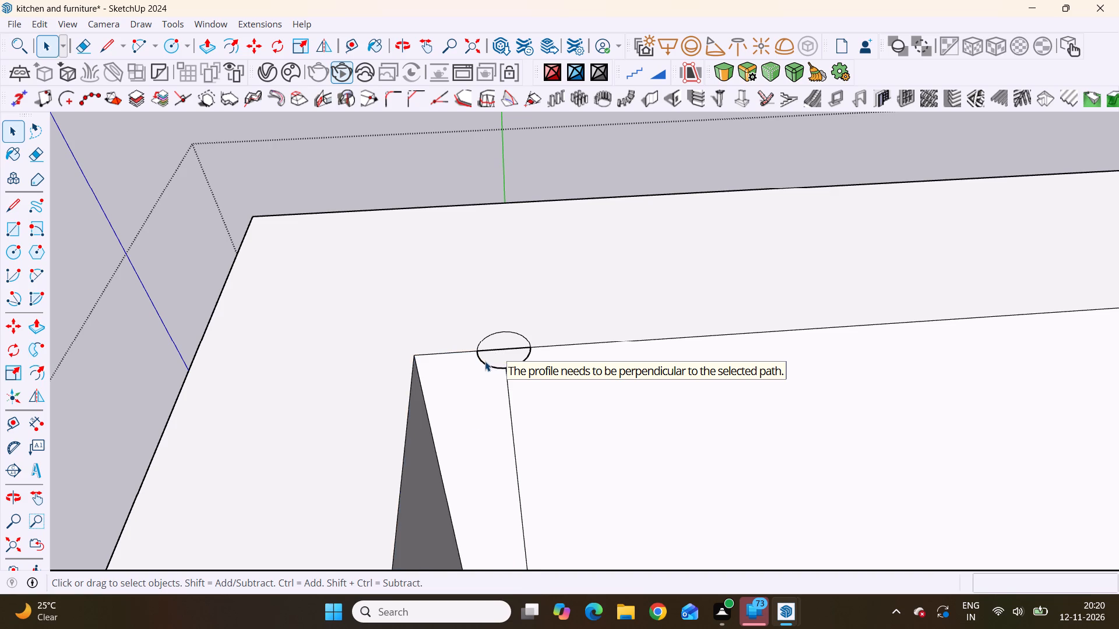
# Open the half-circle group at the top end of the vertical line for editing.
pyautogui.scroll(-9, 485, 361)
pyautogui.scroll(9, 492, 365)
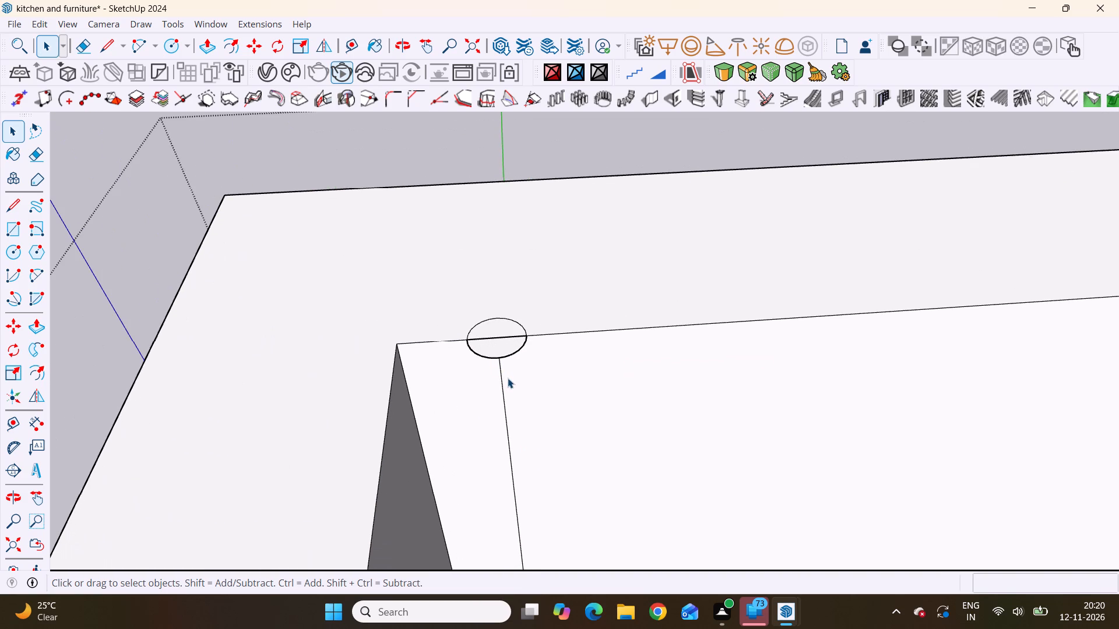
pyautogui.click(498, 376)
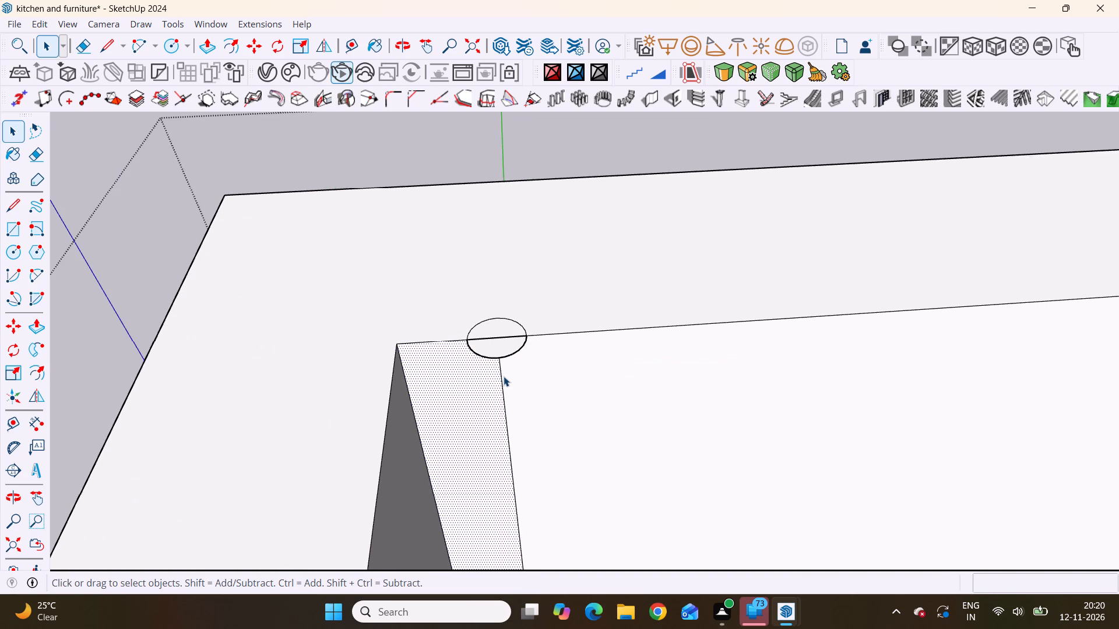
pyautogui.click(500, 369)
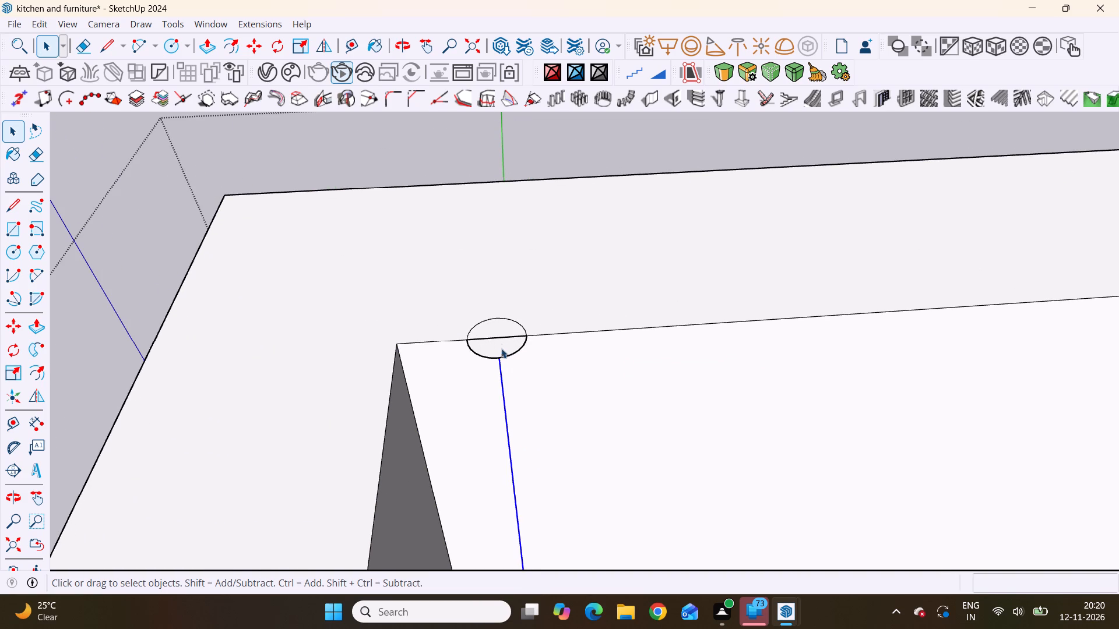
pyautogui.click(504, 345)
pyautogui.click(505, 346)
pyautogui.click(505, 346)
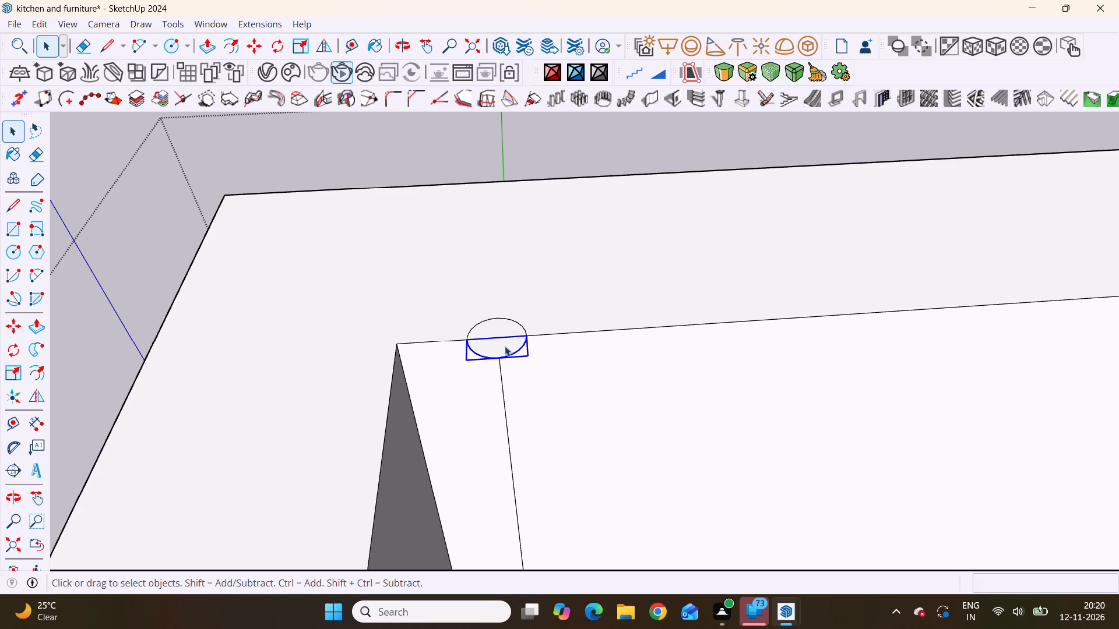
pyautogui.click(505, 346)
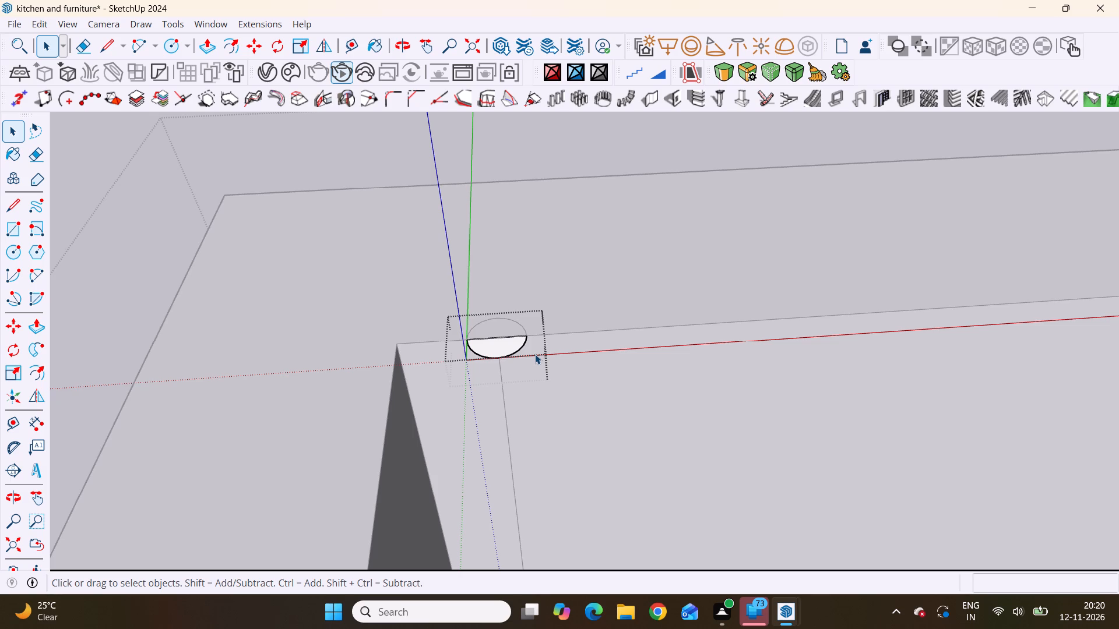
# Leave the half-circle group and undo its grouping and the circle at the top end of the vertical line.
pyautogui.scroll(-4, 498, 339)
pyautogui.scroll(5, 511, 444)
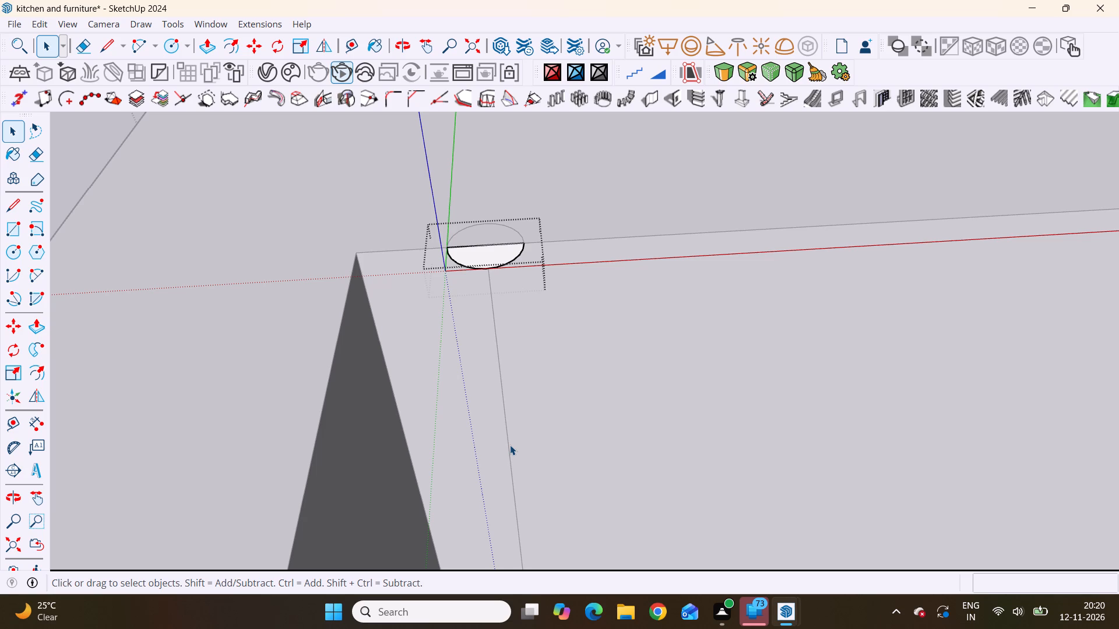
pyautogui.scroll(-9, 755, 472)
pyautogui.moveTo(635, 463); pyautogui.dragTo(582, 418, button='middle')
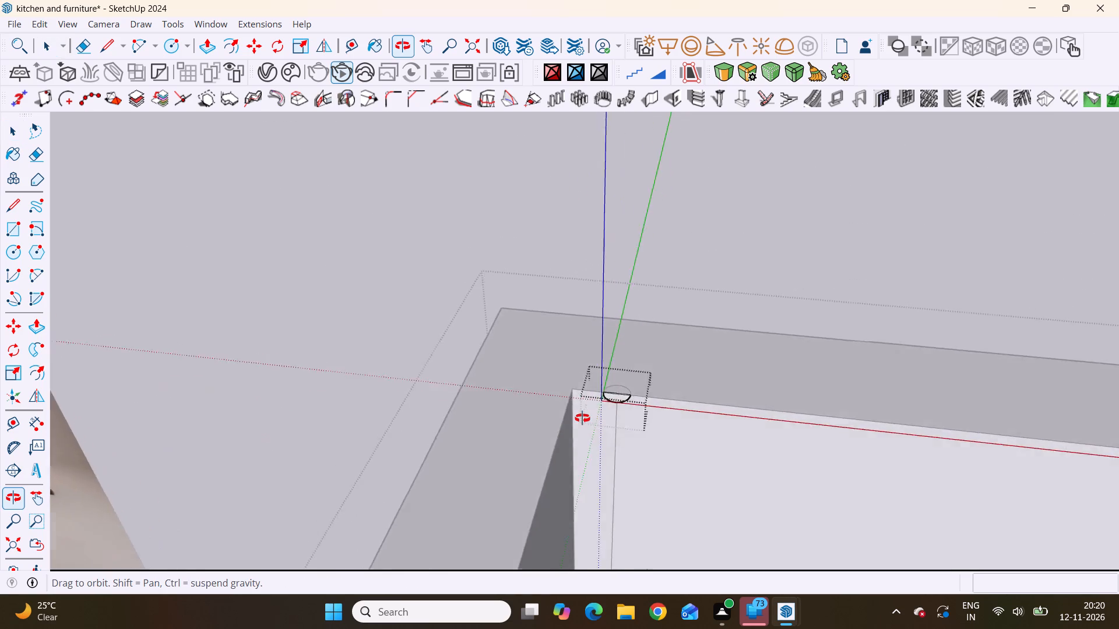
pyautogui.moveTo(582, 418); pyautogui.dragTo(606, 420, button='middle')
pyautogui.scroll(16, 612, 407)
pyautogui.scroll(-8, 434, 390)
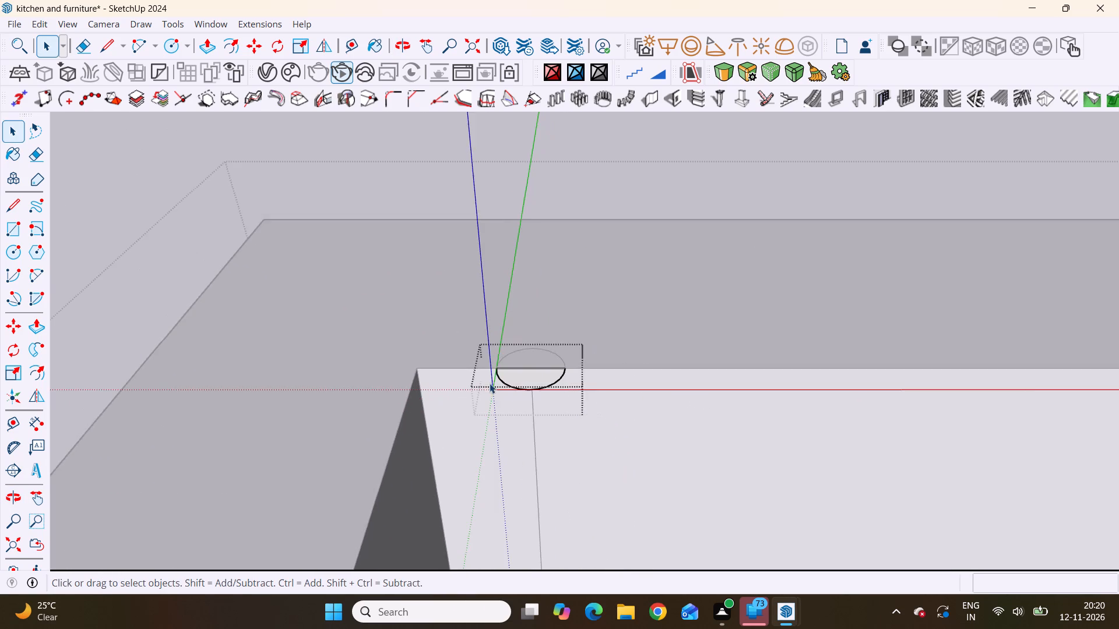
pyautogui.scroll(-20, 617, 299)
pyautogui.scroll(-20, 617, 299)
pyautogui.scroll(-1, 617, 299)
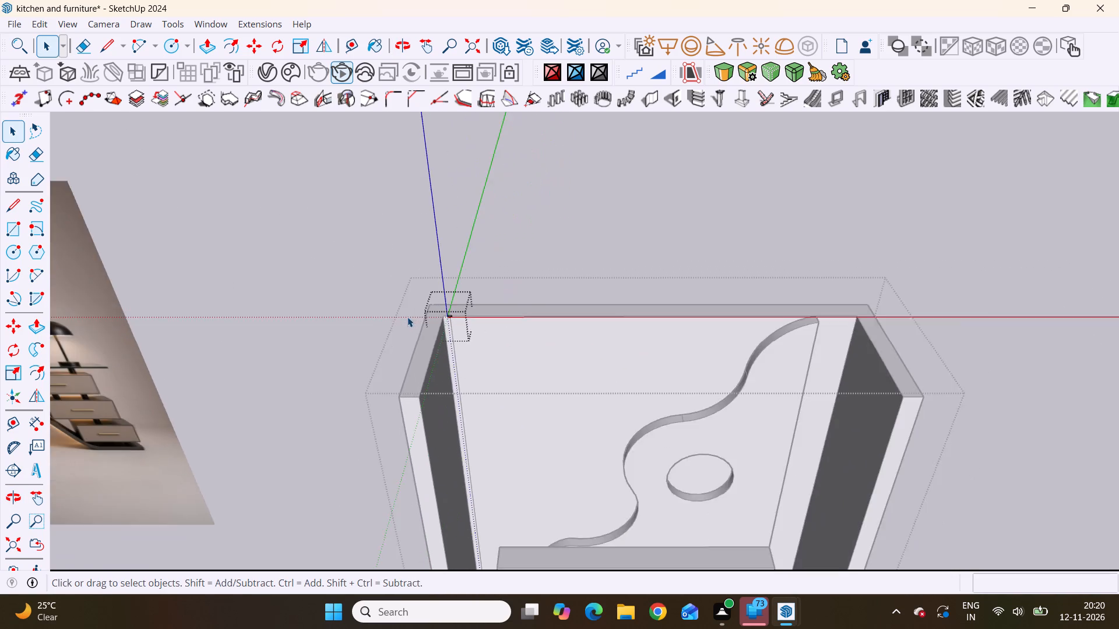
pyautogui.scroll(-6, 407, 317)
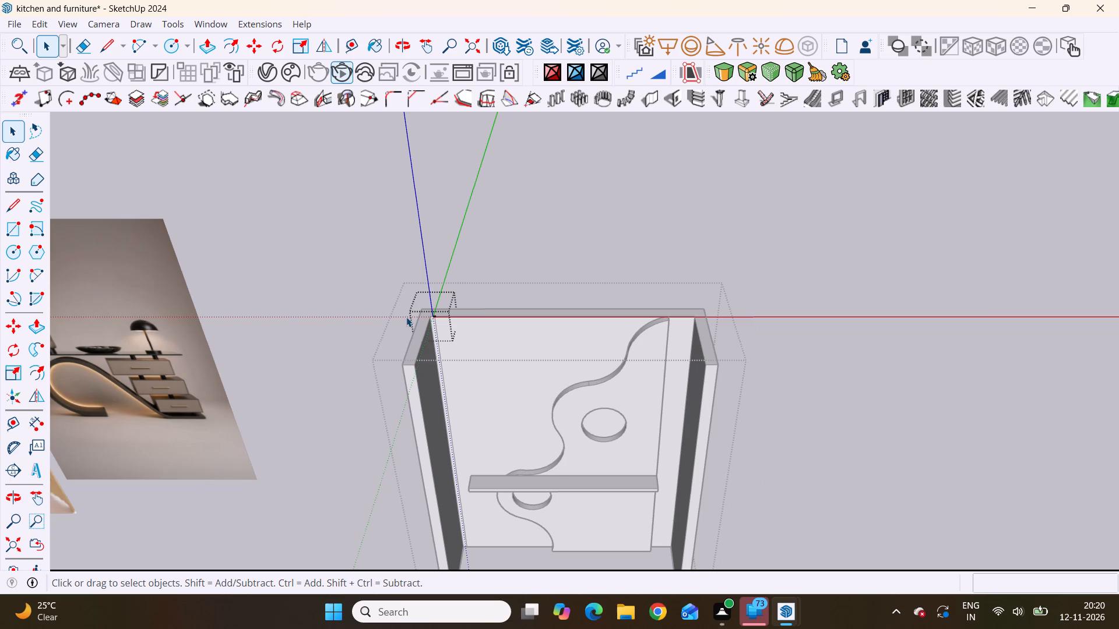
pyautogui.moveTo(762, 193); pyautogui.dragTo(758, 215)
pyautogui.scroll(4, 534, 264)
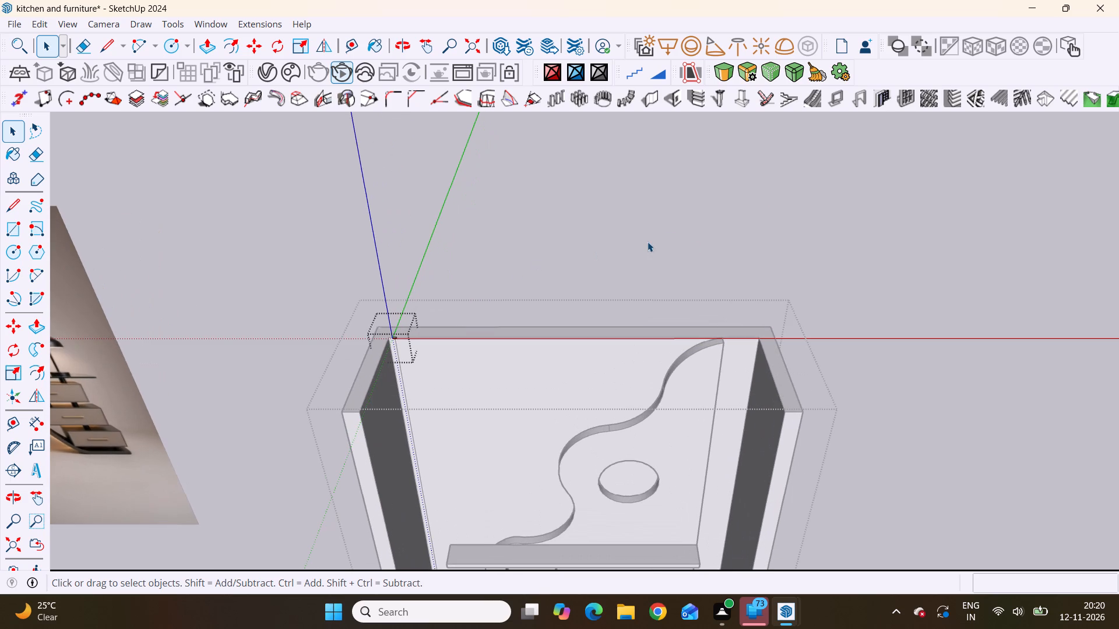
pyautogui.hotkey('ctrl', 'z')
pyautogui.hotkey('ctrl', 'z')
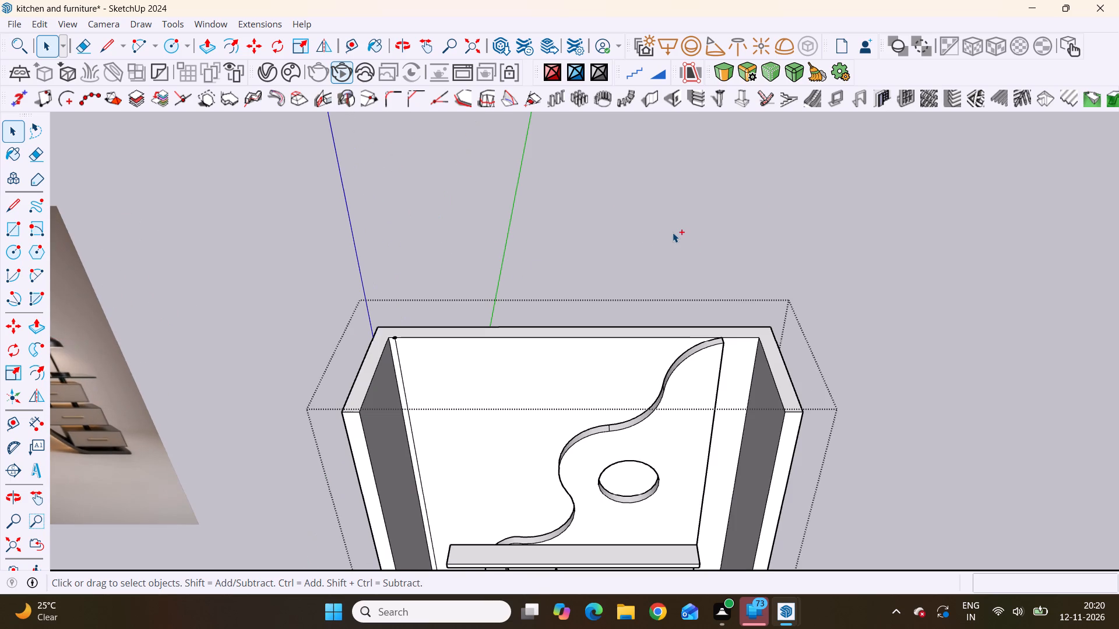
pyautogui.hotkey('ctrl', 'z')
# Delete the vertical line on the back panel beside the left side panel.
pyautogui.scroll(3, 427, 377)
pyautogui.moveTo(490, 312); pyautogui.dragTo(505, 317, button='middle')
pyautogui.scroll(1, 386, 348)
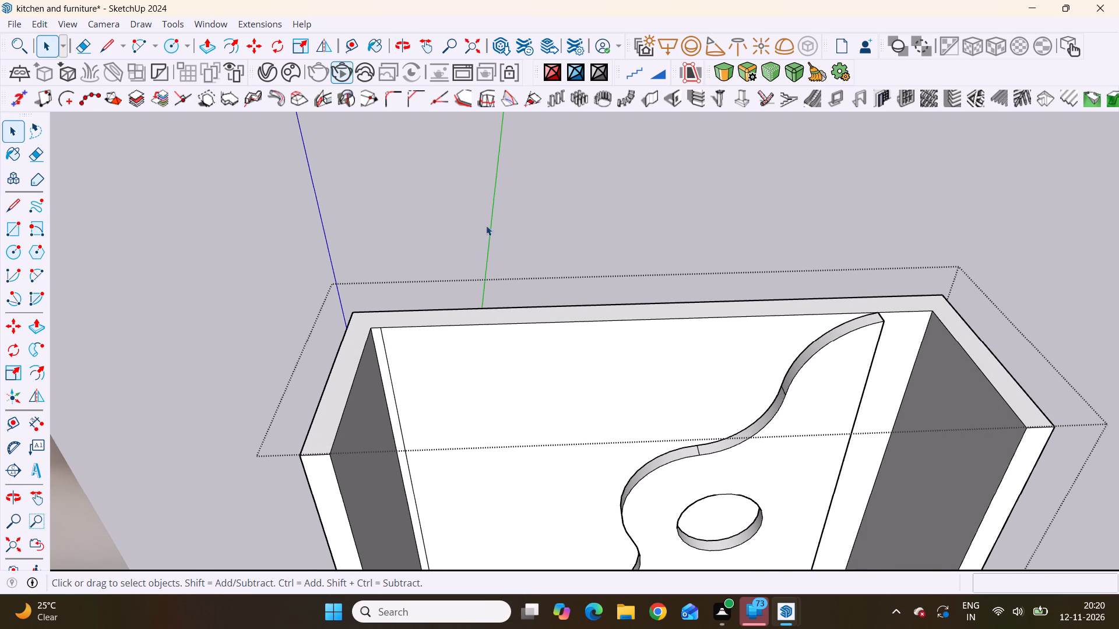
pyautogui.scroll(4, 345, 349)
pyautogui.doubleClick(430, 345)
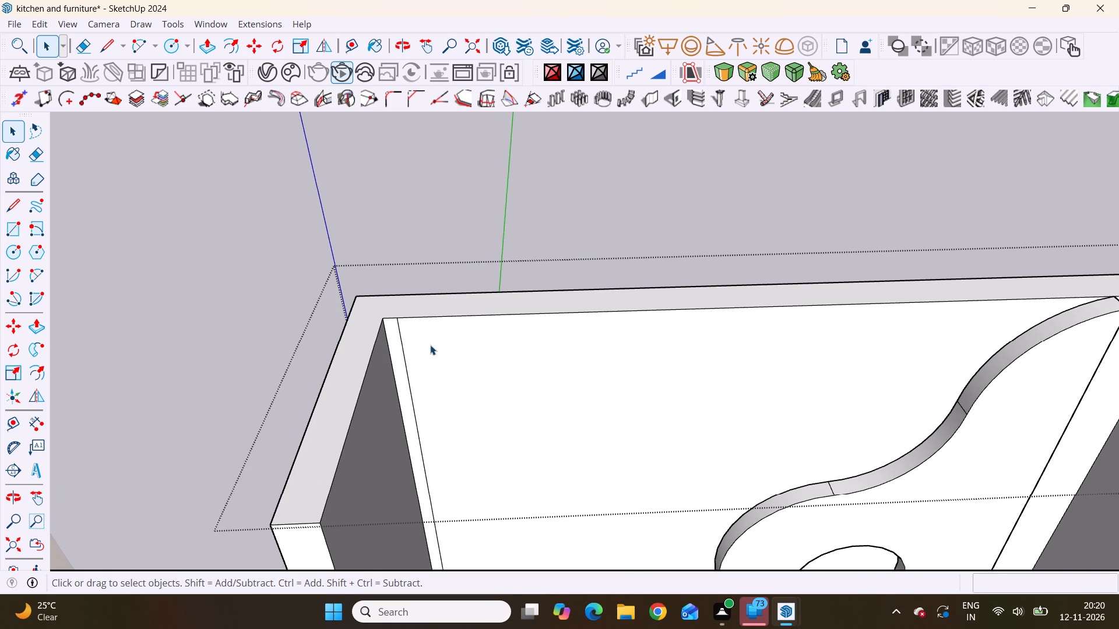
pyautogui.scroll(4, 398, 366)
pyautogui.click(379, 195)
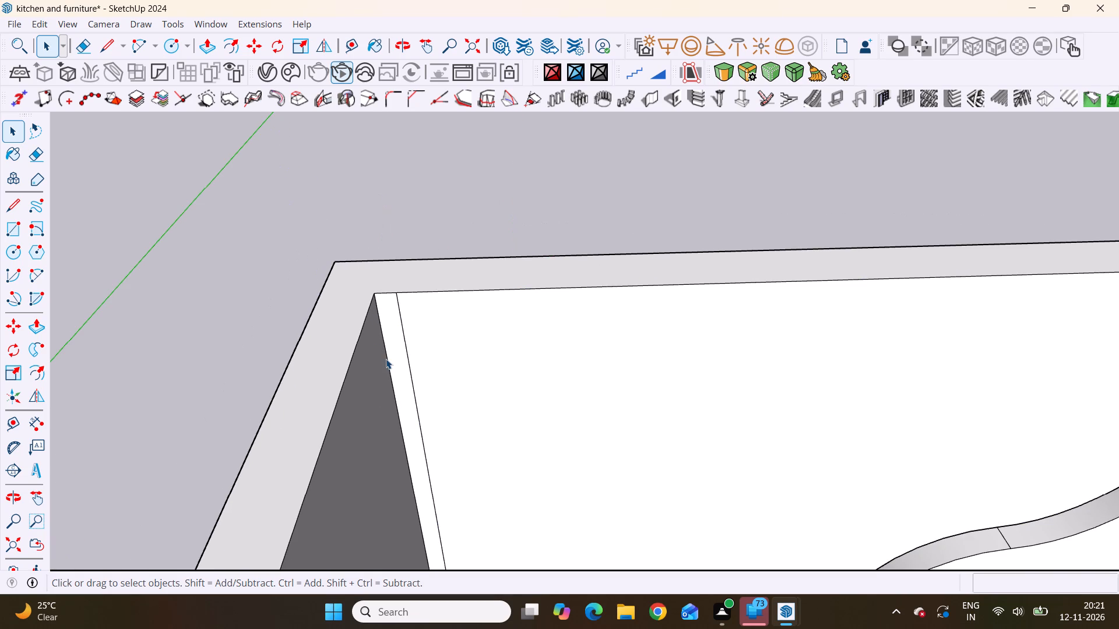
pyautogui.click(405, 357)
pyautogui.doubleClick(405, 356)
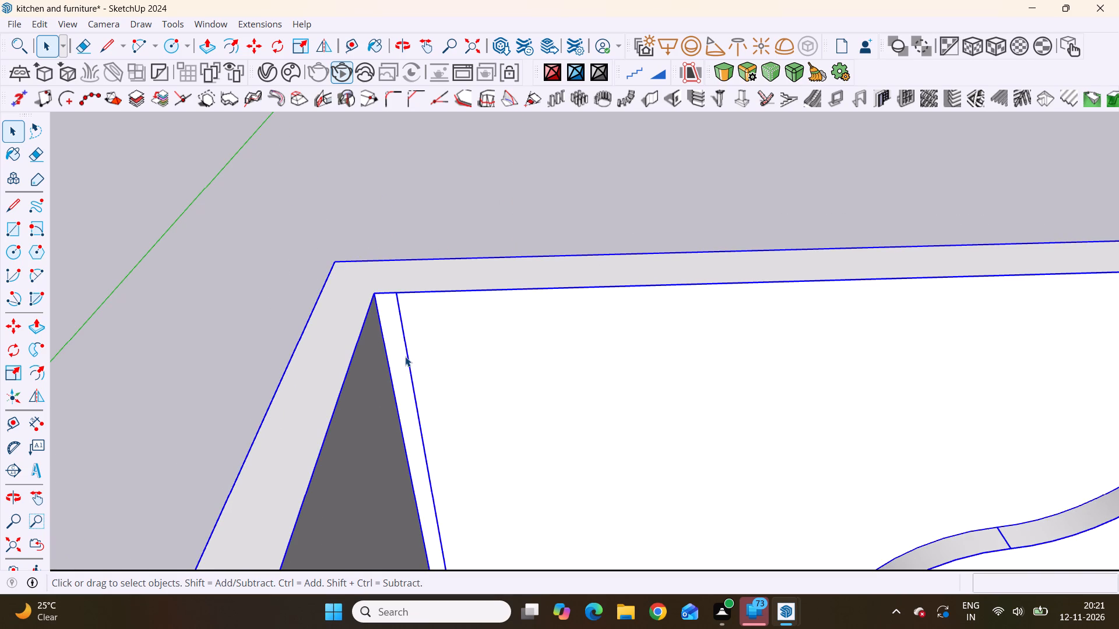
pyautogui.click(409, 356)
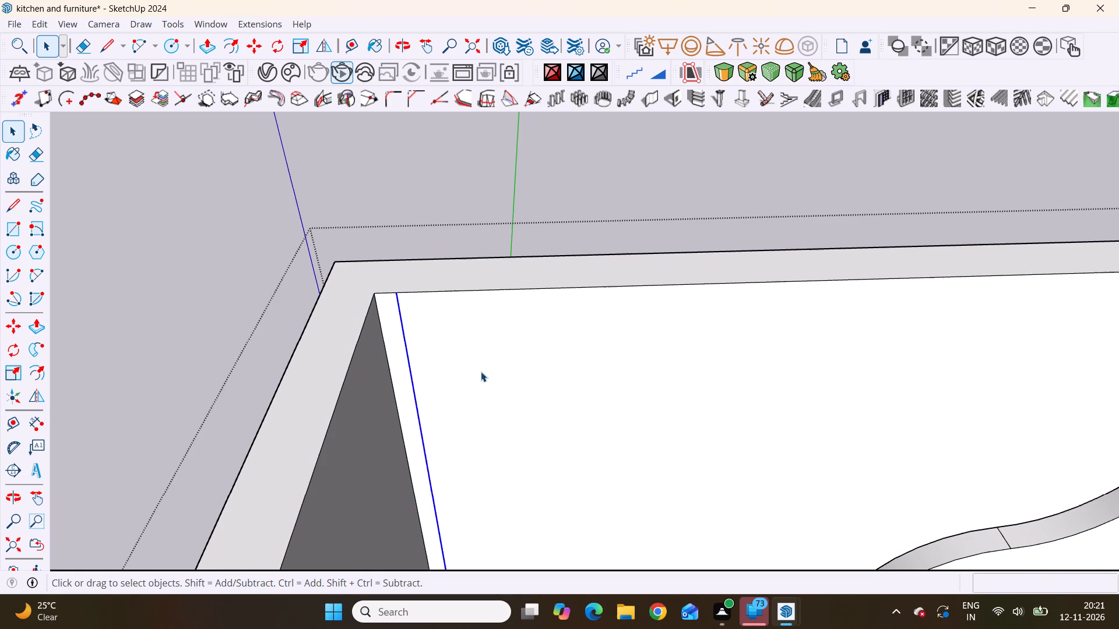
pyautogui.press('Delete')
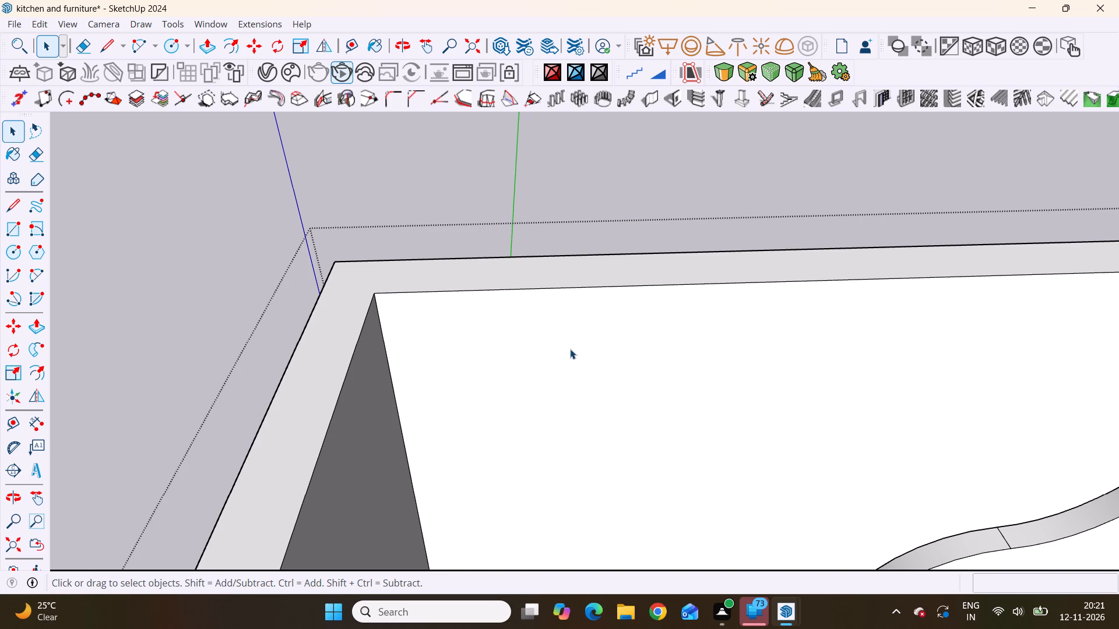
# Draw a vertical line about 9' 8 9/16" long on the back panel, beside the left side panel, from its top edge to its bottom edge.
pyautogui.click(494, 380)
pyautogui.click(493, 381)
pyautogui.scroll(-2, 533, 369)
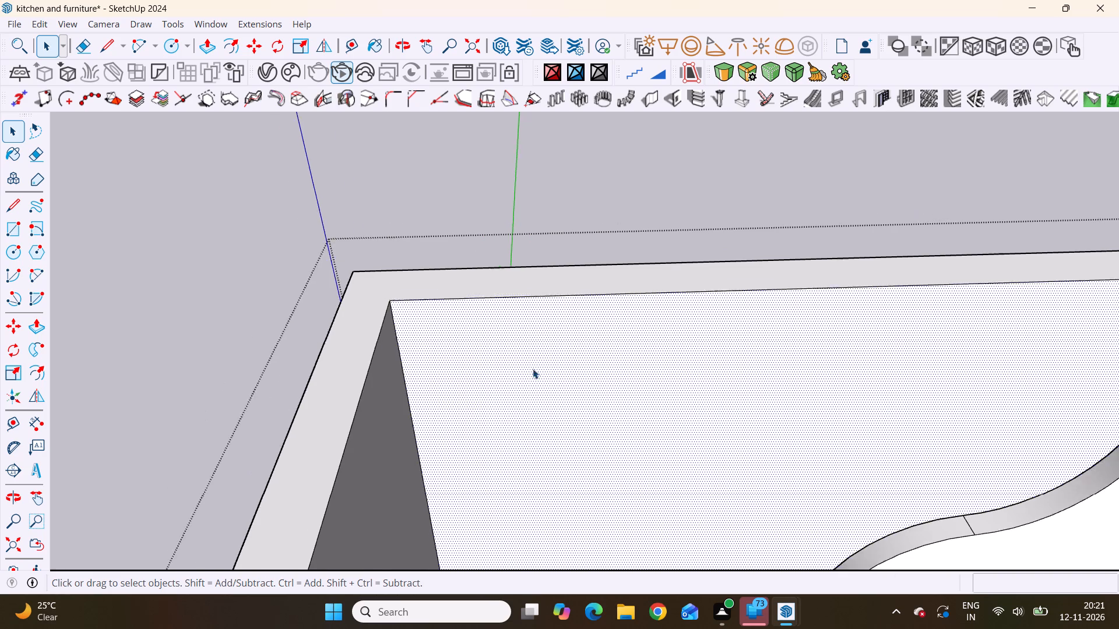
pyautogui.scroll(-7, 533, 369)
pyautogui.moveTo(479, 407); pyautogui.dragTo(451, 414, button='middle')
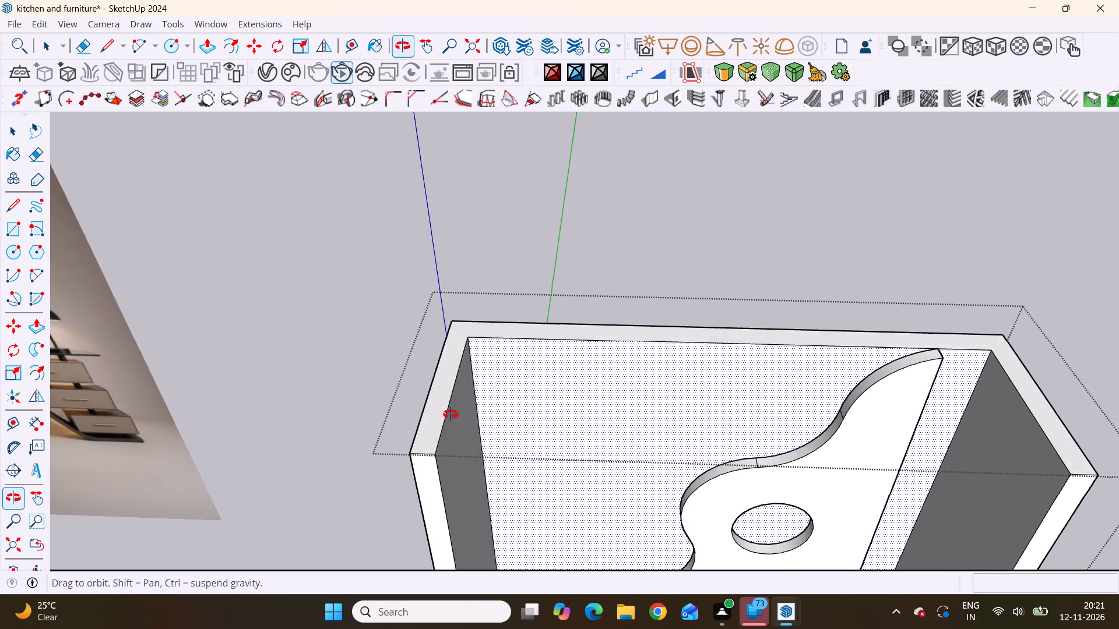
pyautogui.moveTo(451, 414); pyautogui.dragTo(460, 446, button='middle')
pyautogui.scroll(3, 476, 349)
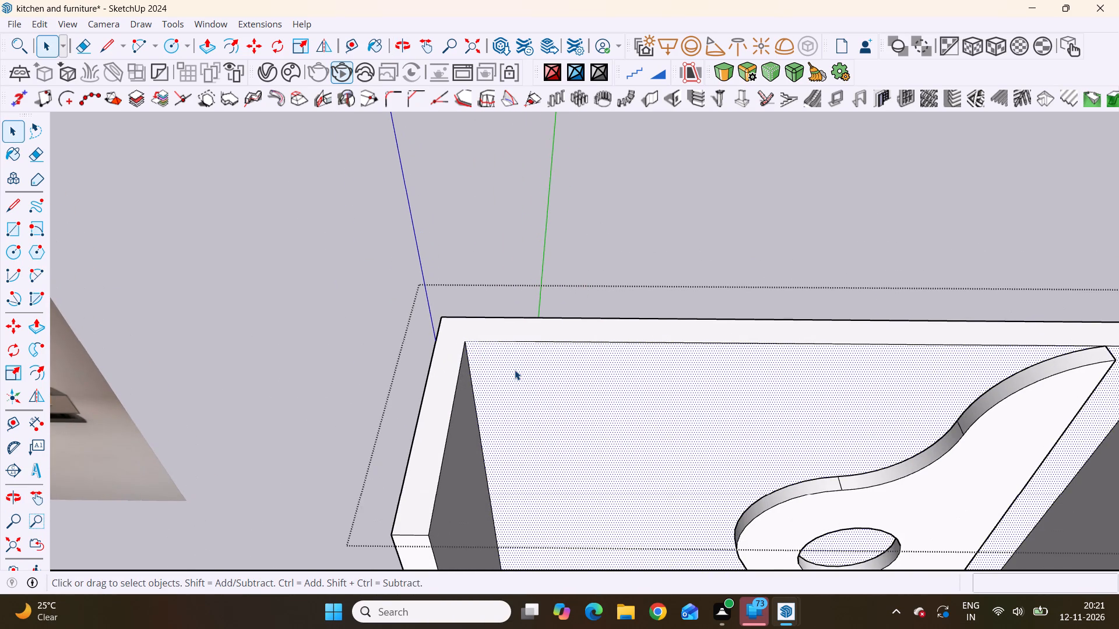
pyautogui.press('l')
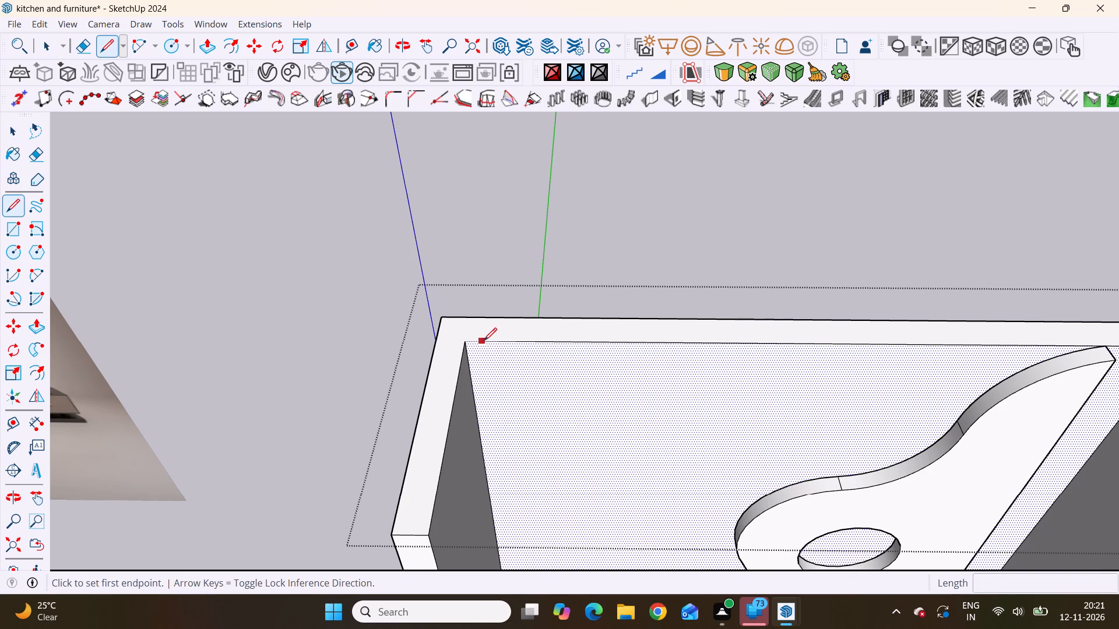
pyautogui.scroll(-9, 499, 333)
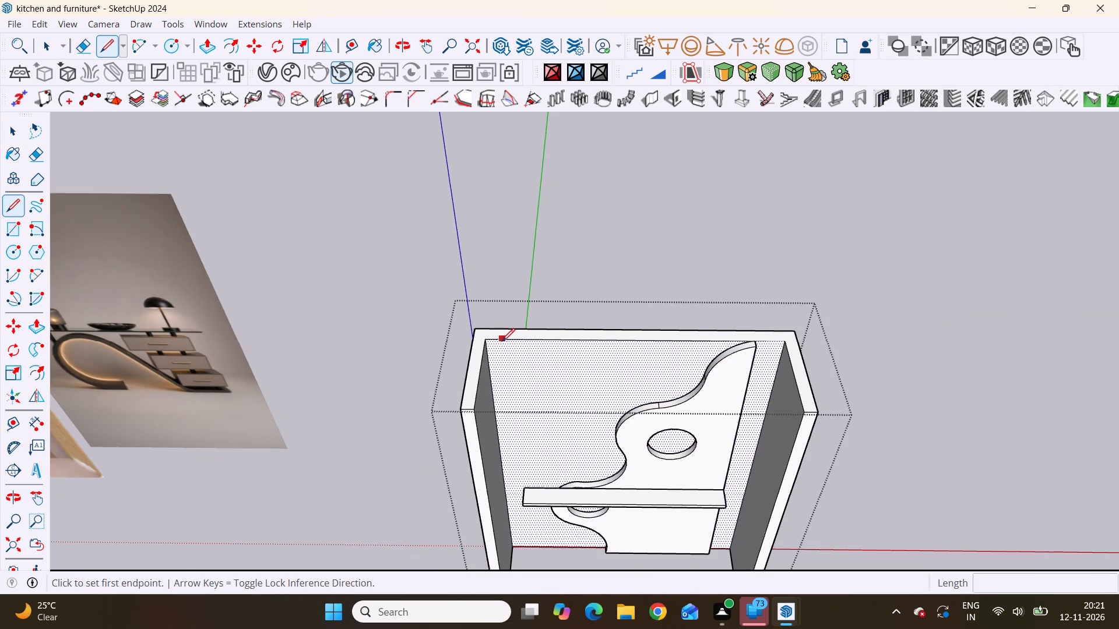
pyautogui.click(501, 344)
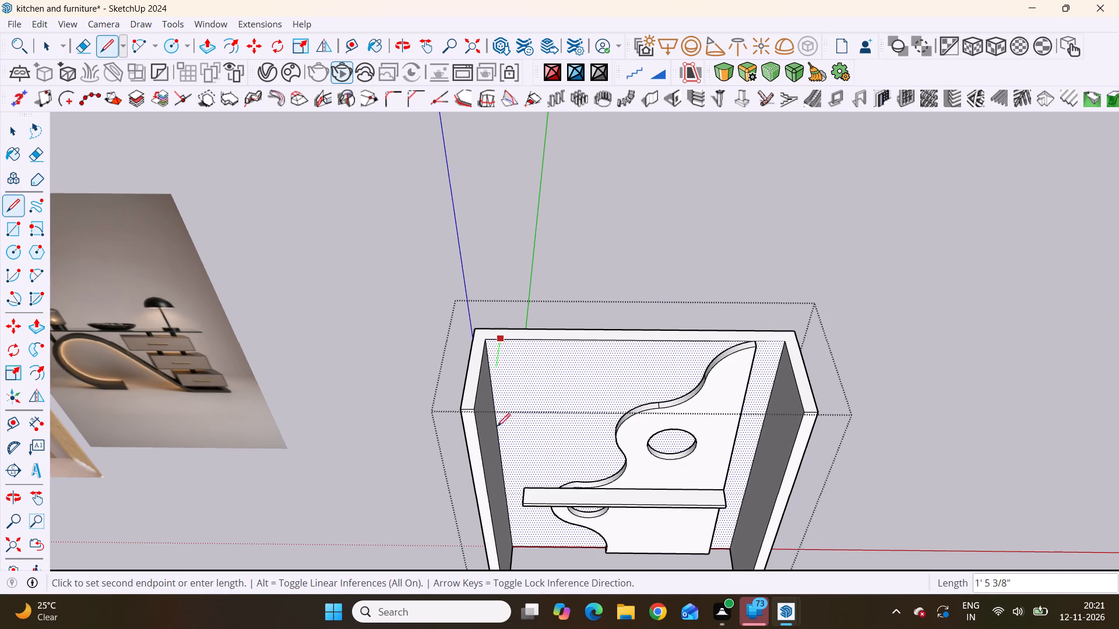
pyautogui.scroll(-7, 505, 492)
pyautogui.scroll(7, 519, 560)
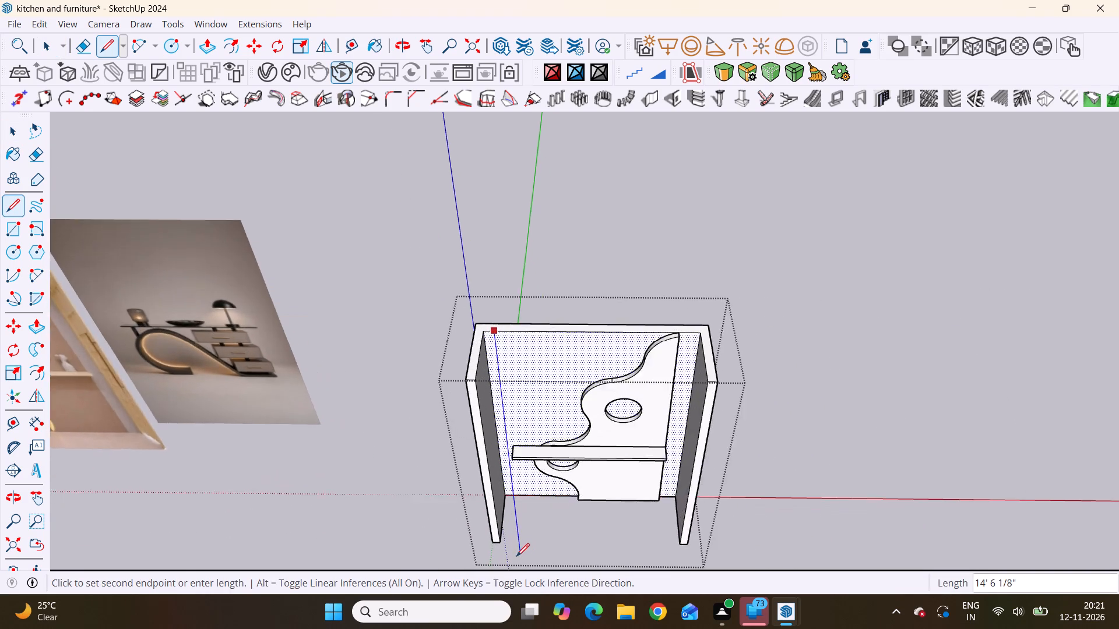
pyautogui.scroll(8, 516, 556)
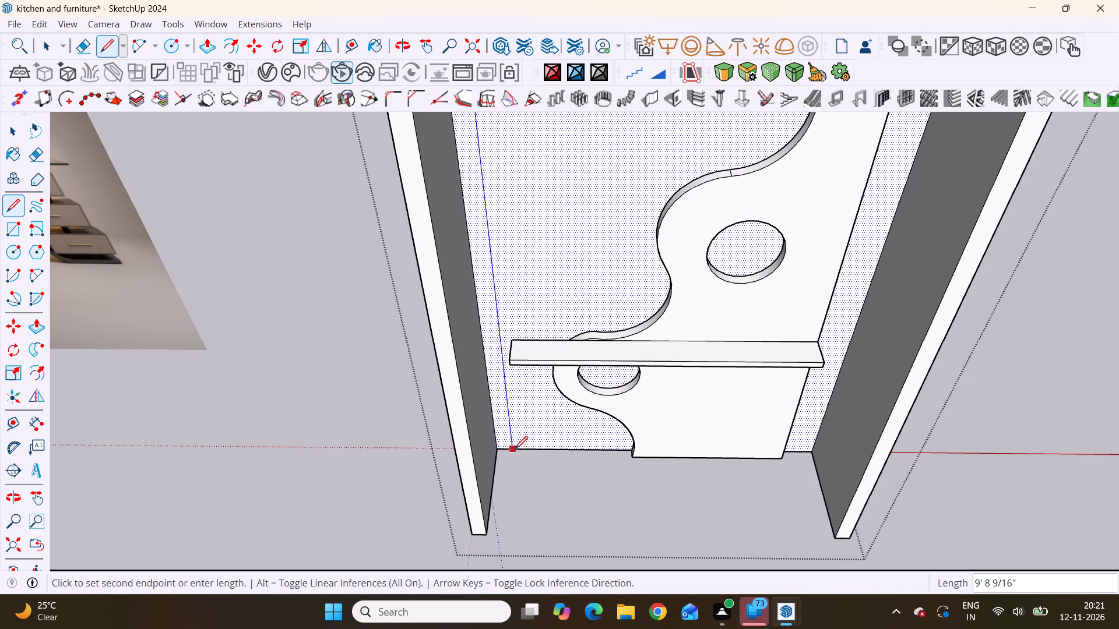
pyautogui.click(515, 451)
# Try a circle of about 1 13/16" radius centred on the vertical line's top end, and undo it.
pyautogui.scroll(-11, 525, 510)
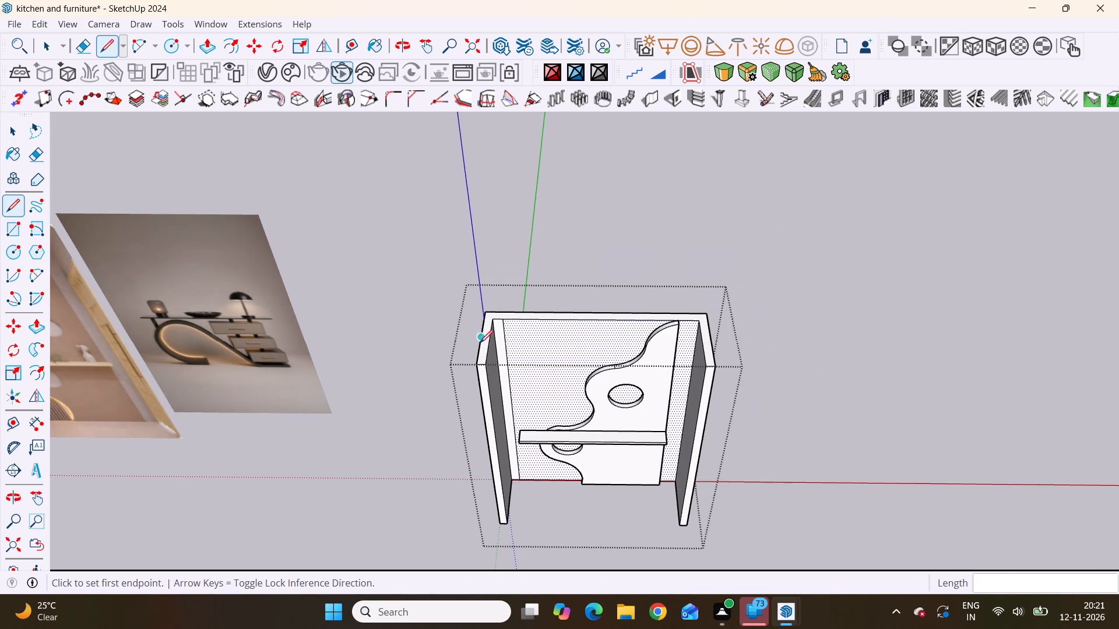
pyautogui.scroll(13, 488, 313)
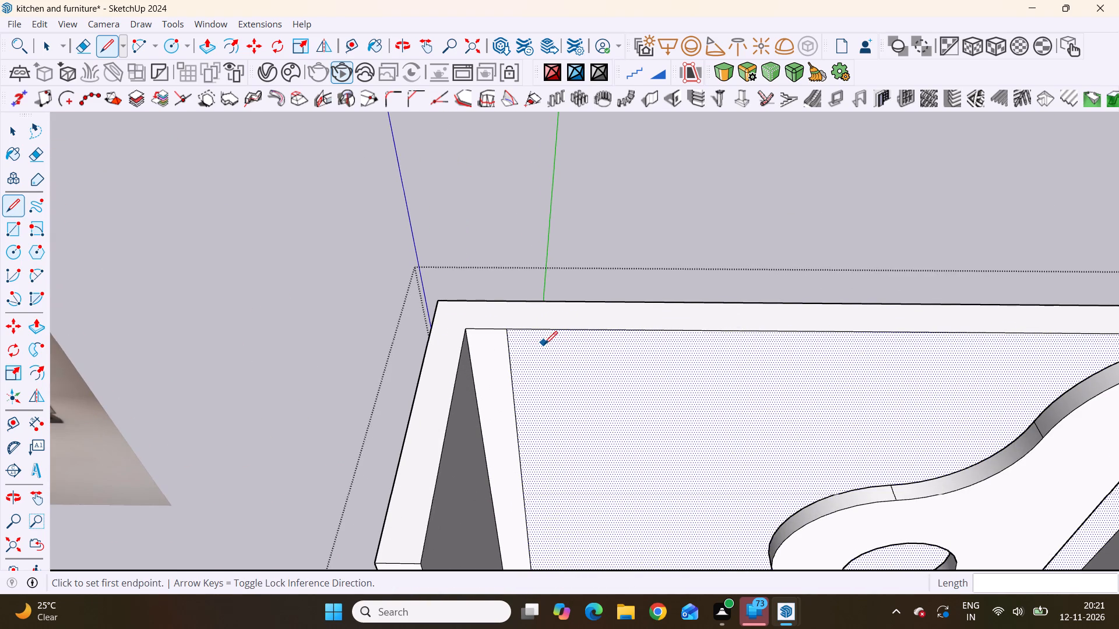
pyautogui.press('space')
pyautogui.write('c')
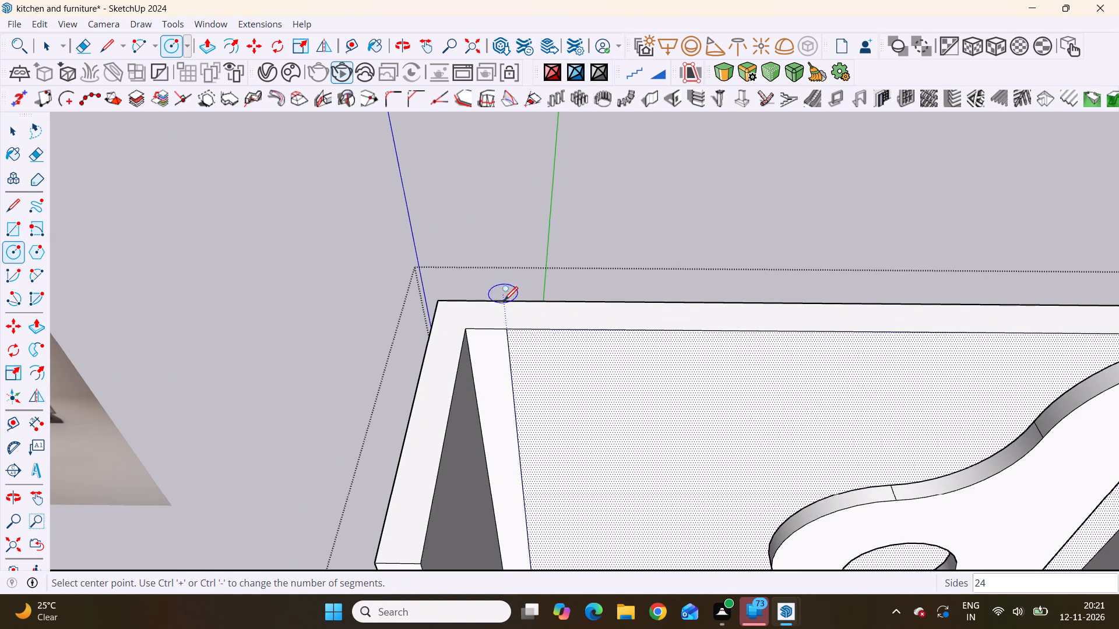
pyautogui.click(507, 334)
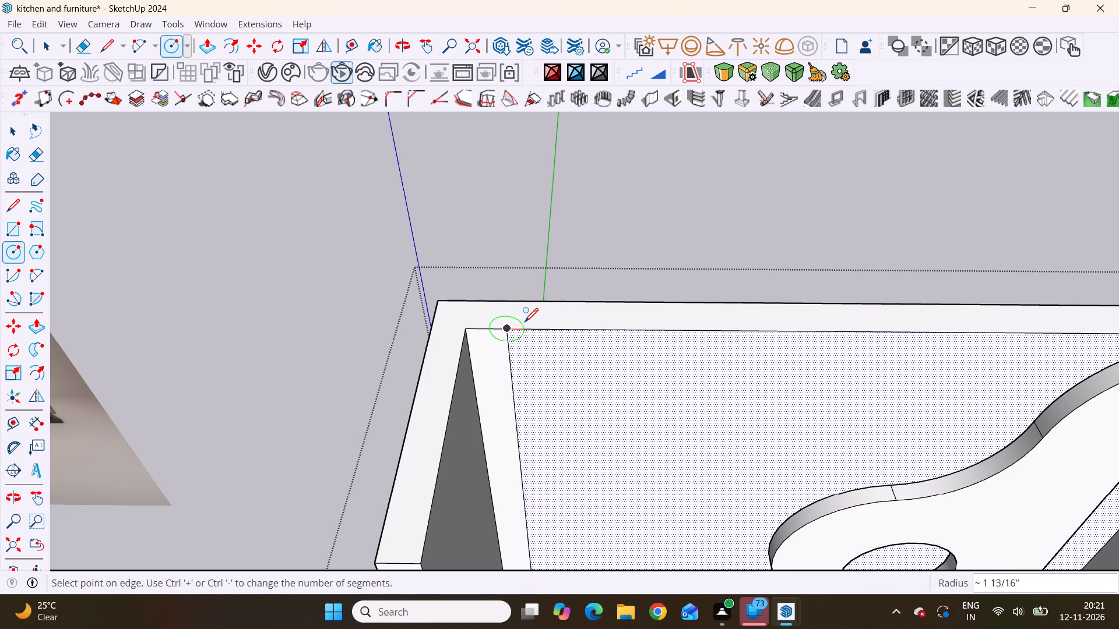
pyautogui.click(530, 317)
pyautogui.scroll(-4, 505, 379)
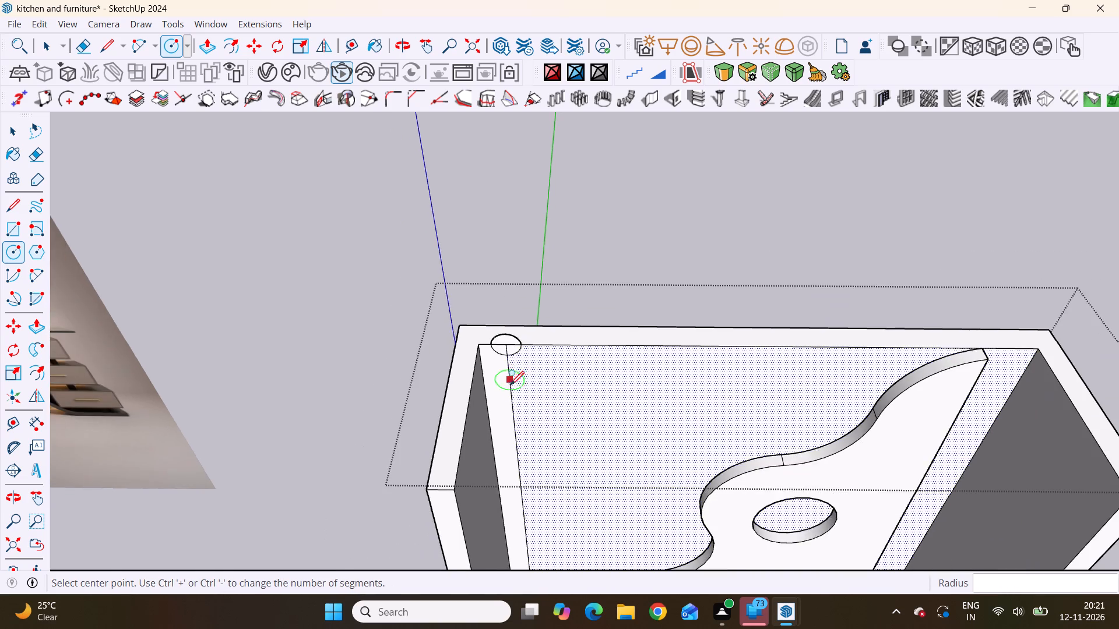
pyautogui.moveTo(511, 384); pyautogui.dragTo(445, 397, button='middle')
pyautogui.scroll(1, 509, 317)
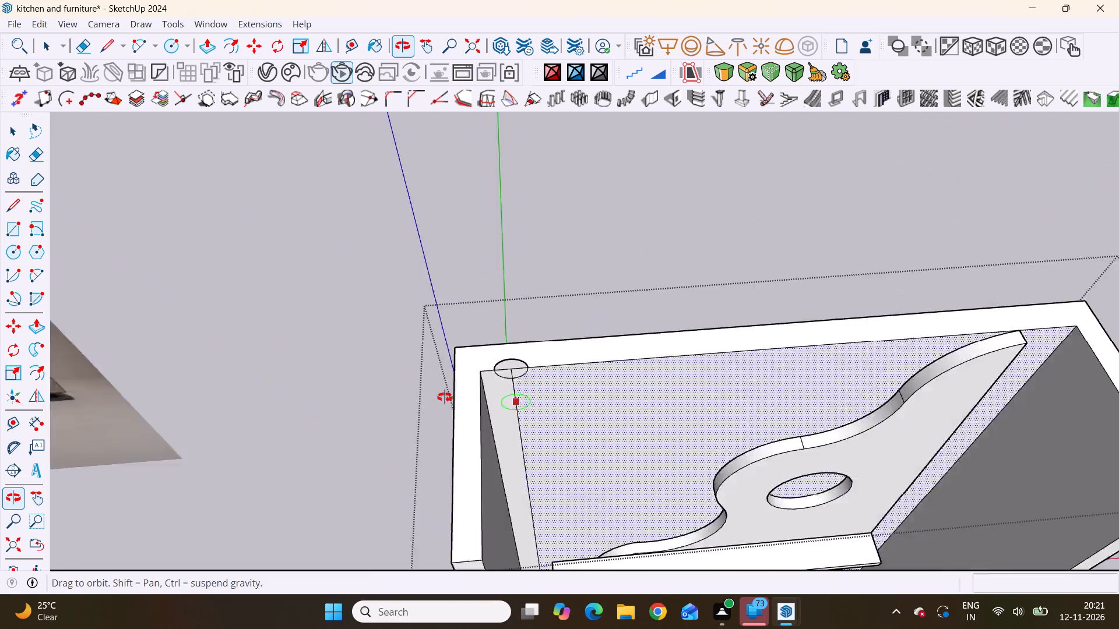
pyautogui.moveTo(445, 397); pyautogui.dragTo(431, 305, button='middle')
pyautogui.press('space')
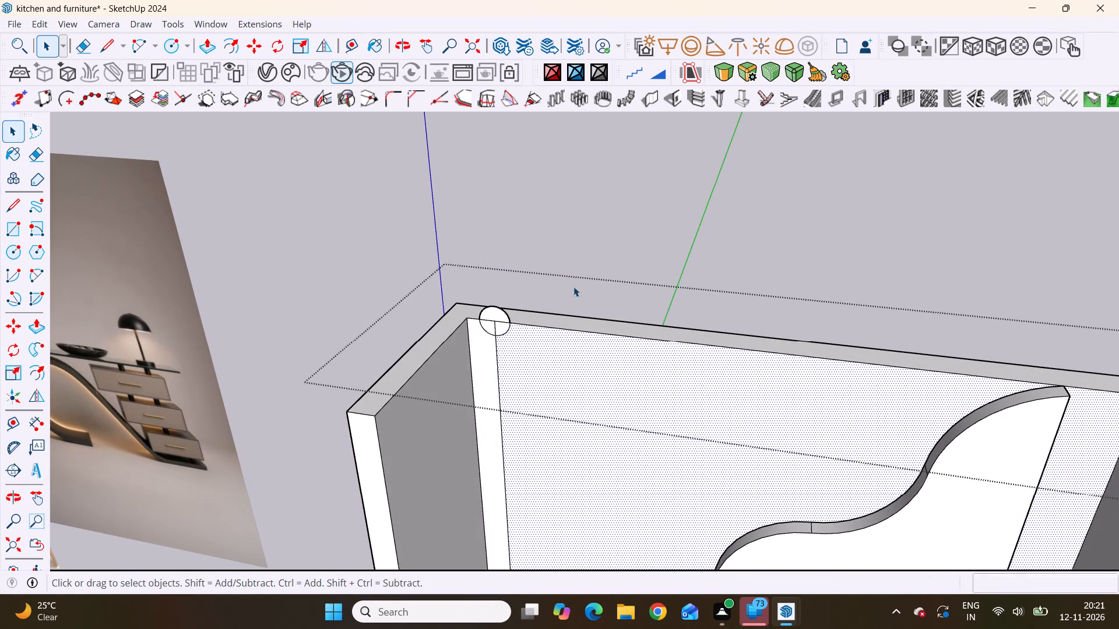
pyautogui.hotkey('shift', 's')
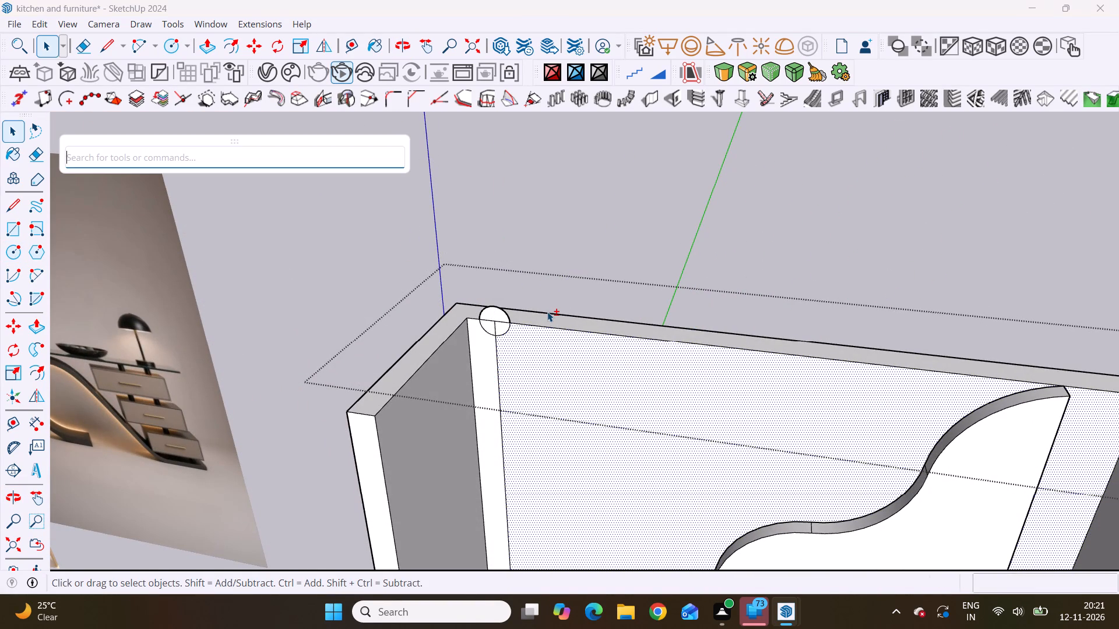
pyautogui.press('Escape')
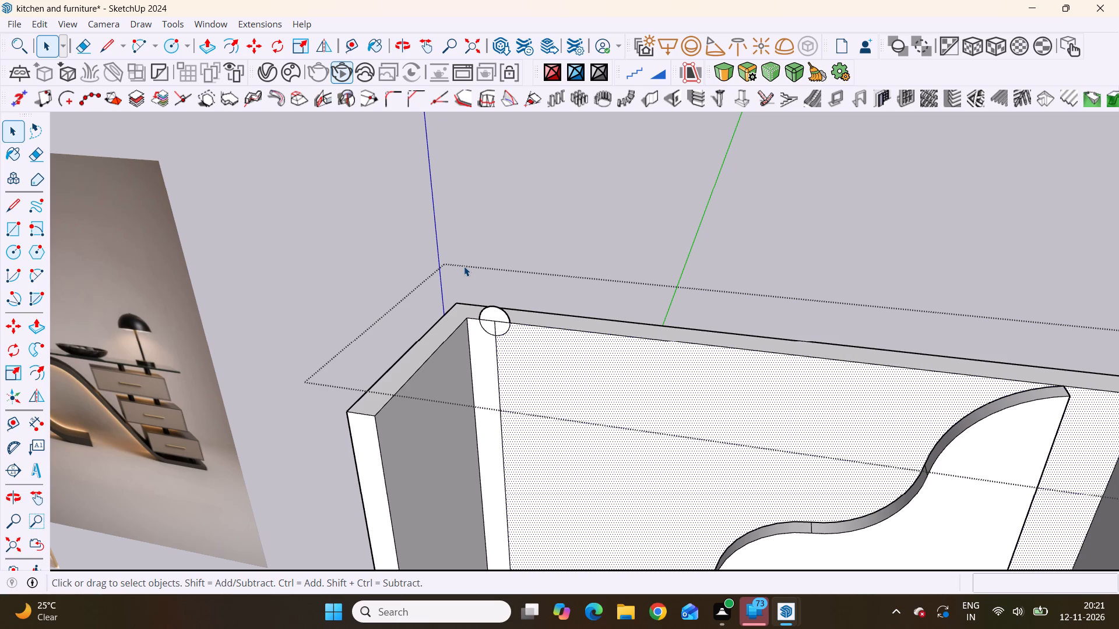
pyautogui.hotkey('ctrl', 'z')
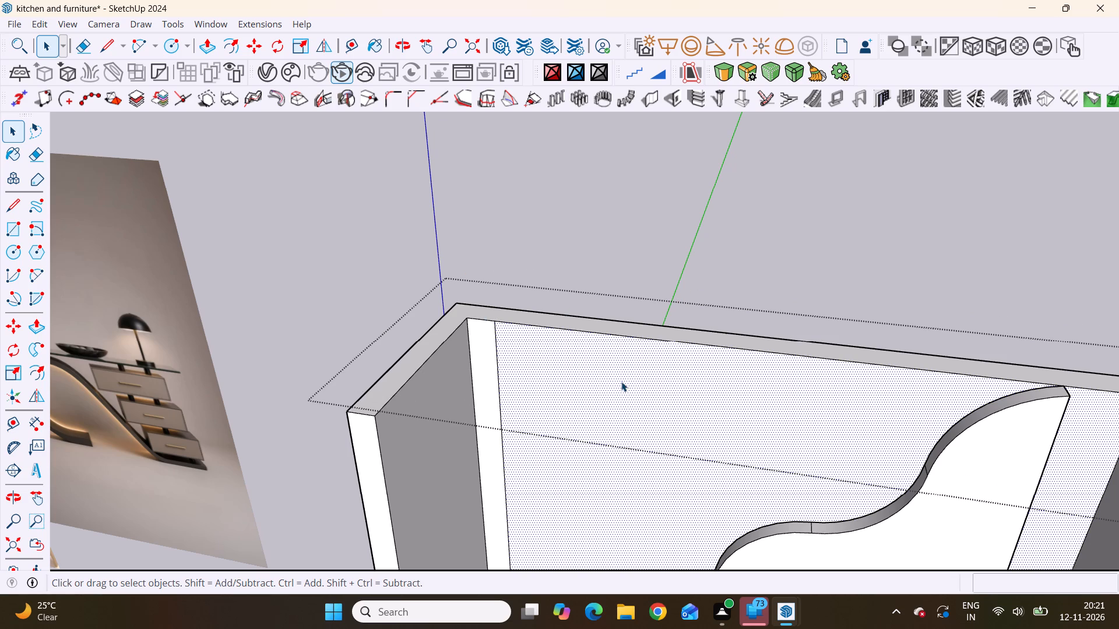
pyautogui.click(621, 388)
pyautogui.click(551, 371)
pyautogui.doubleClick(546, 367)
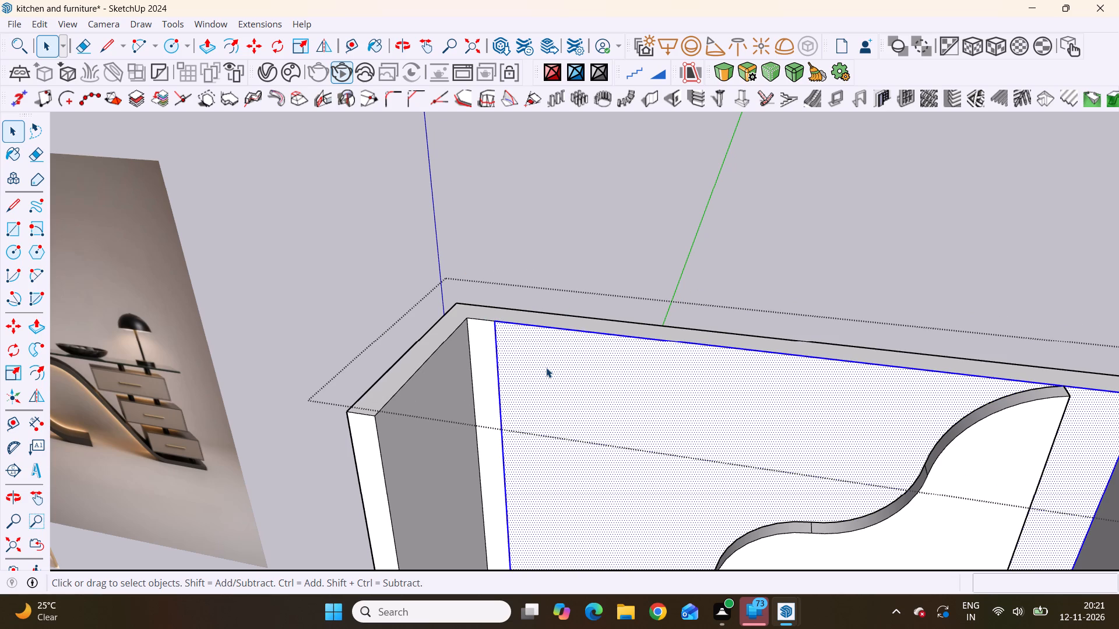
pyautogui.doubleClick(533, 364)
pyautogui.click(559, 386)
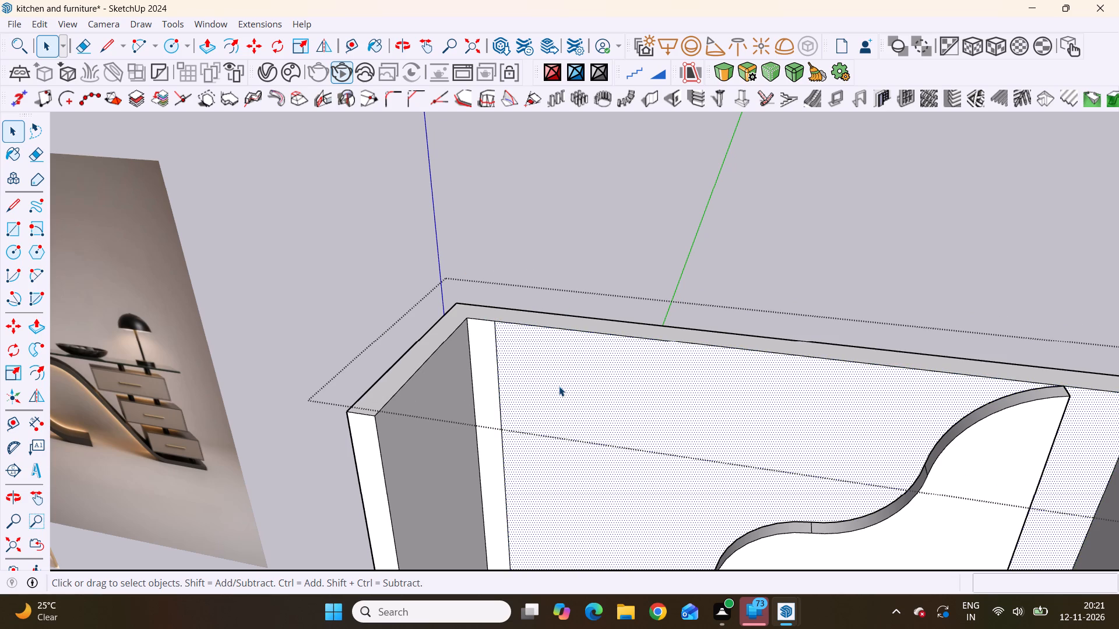
# Draw a horizontal circle of about 13/16" radius centred on the top end of the vertical line.
pyautogui.scroll(2, 466, 359)
pyautogui.moveTo(468, 358); pyautogui.dragTo(539, 375, button='middle')
pyautogui.scroll(8, 532, 330)
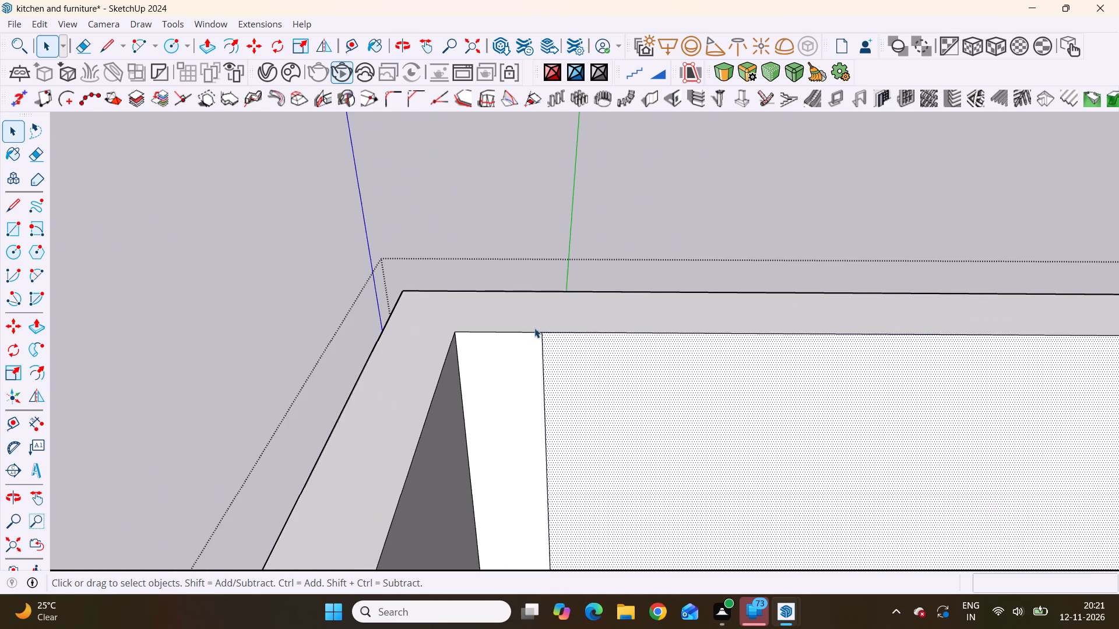
pyautogui.moveTo(539, 326); pyautogui.dragTo(559, 380, button='middle')
pyautogui.scroll(5, 504, 326)
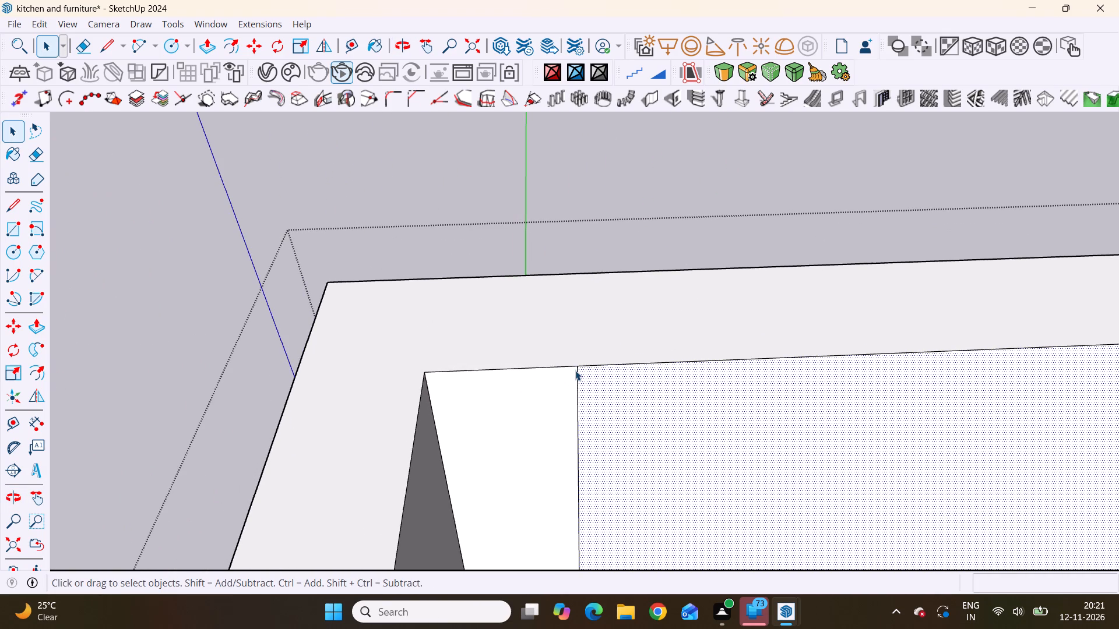
pyautogui.press('c')
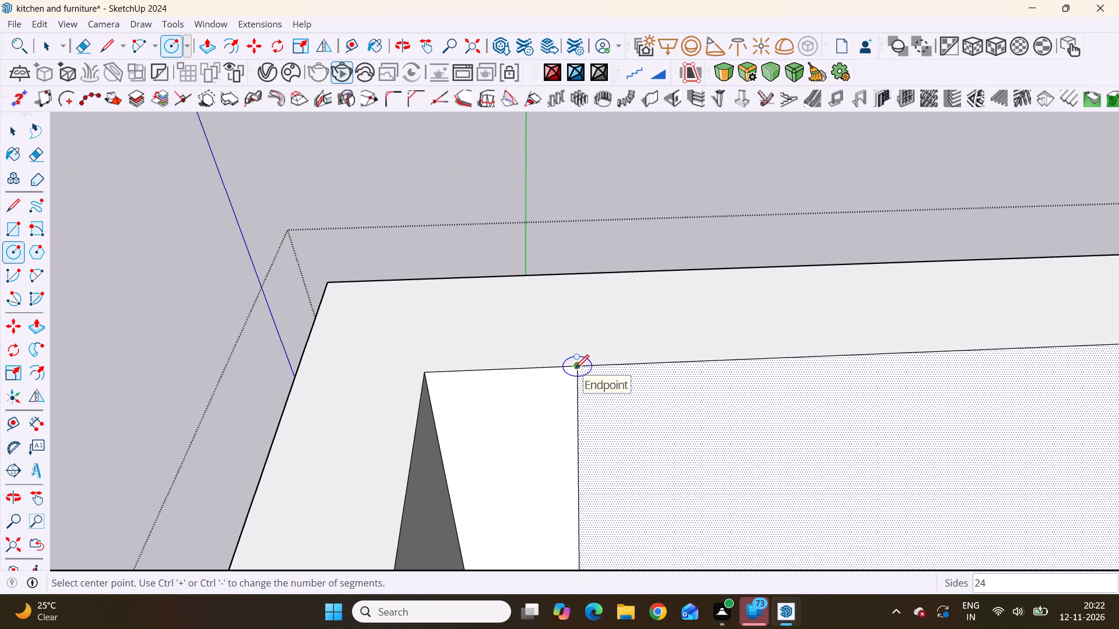
pyautogui.click(575, 367)
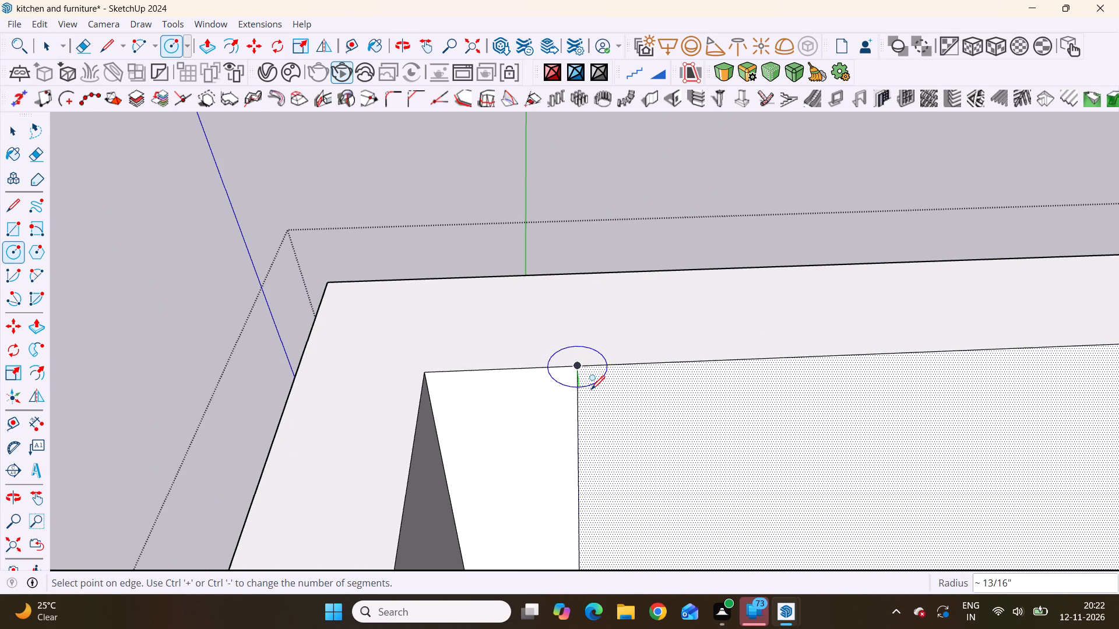
pyautogui.click(593, 390)
pyautogui.scroll(2, 585, 412)
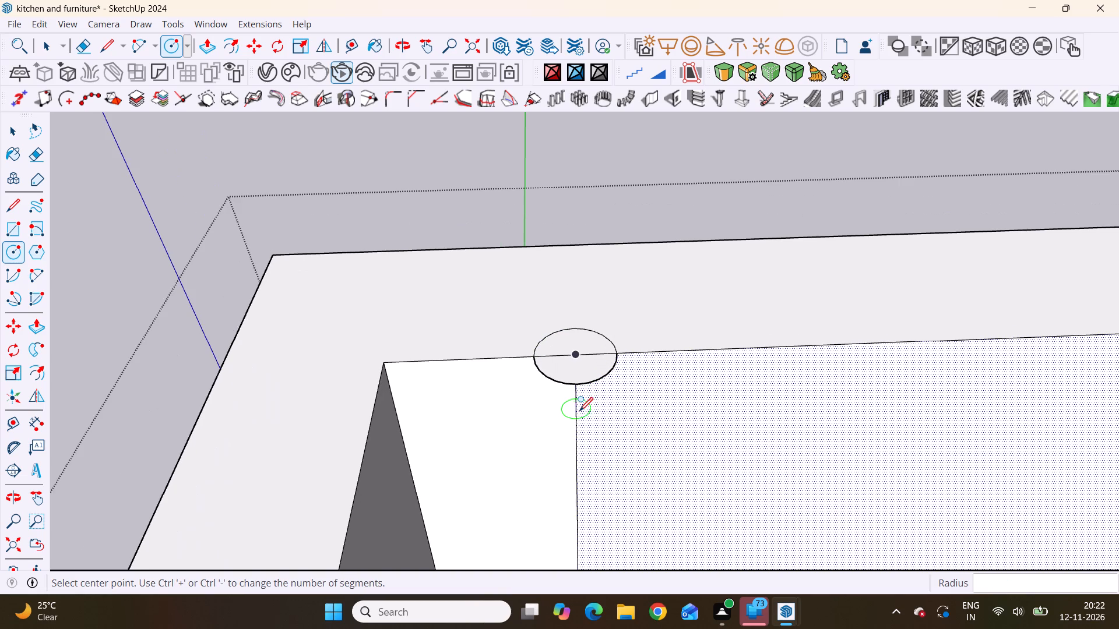
# Extrude the front half of the circle along the full vertical line with Follow Me to form a half-round slat.
pyautogui.press('space')
pyautogui.click(573, 408)
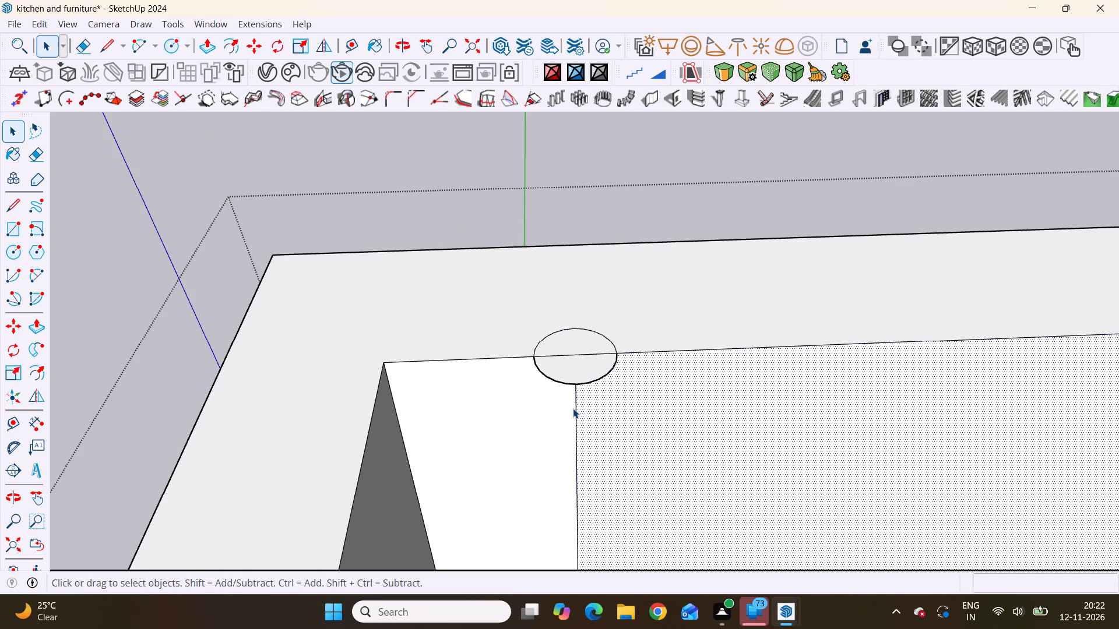
pyautogui.click(575, 408)
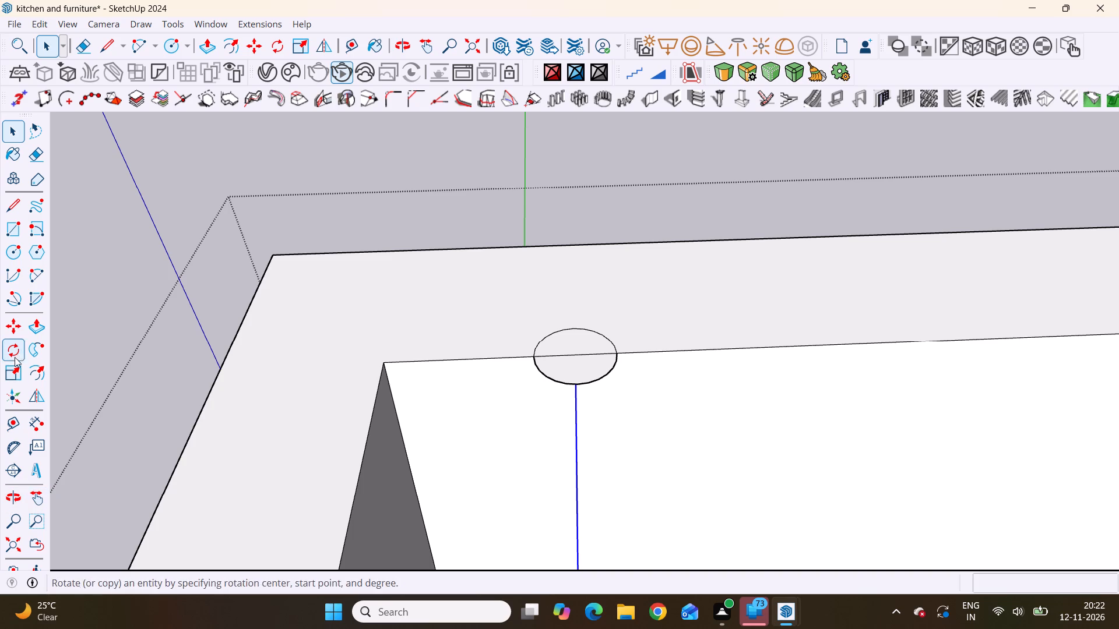
pyautogui.click(54, 352)
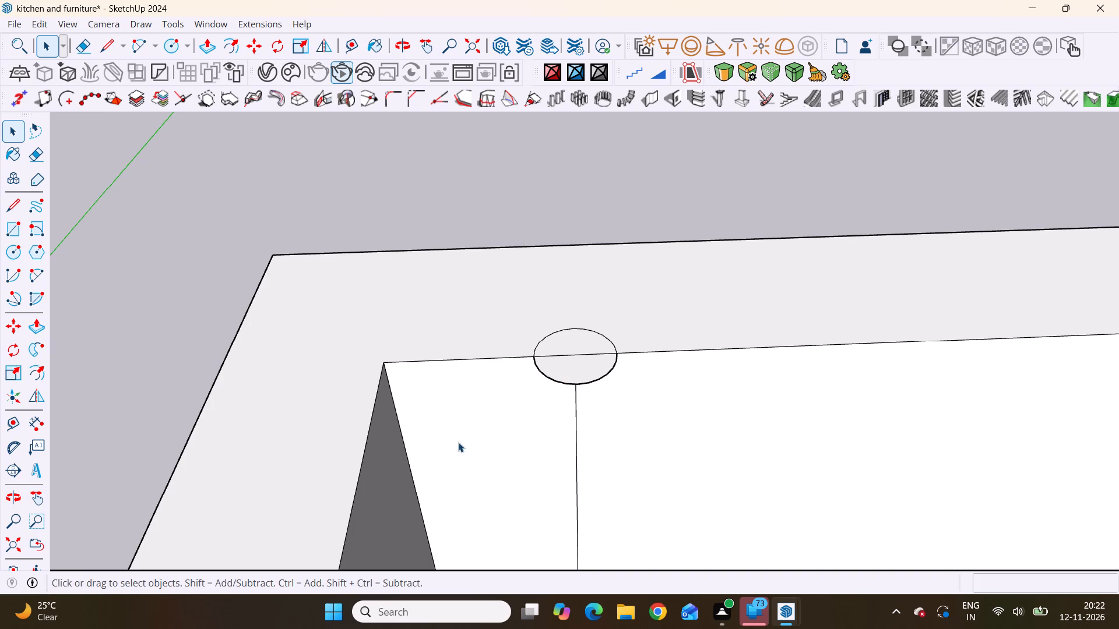
pyautogui.click(576, 467)
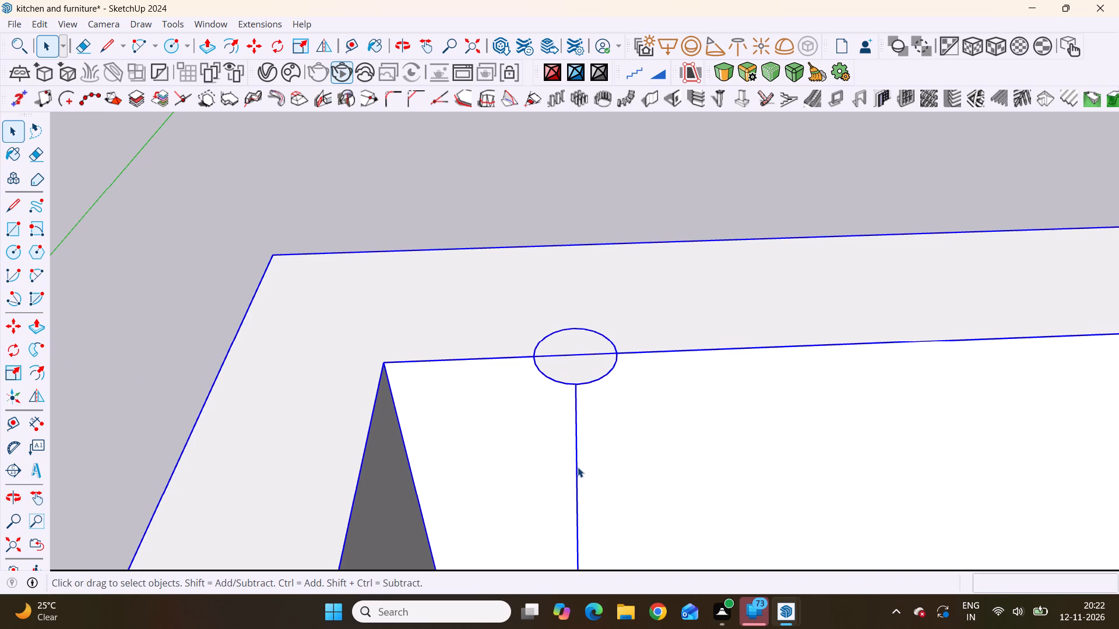
pyautogui.doubleClick(578, 467)
pyautogui.click(578, 467)
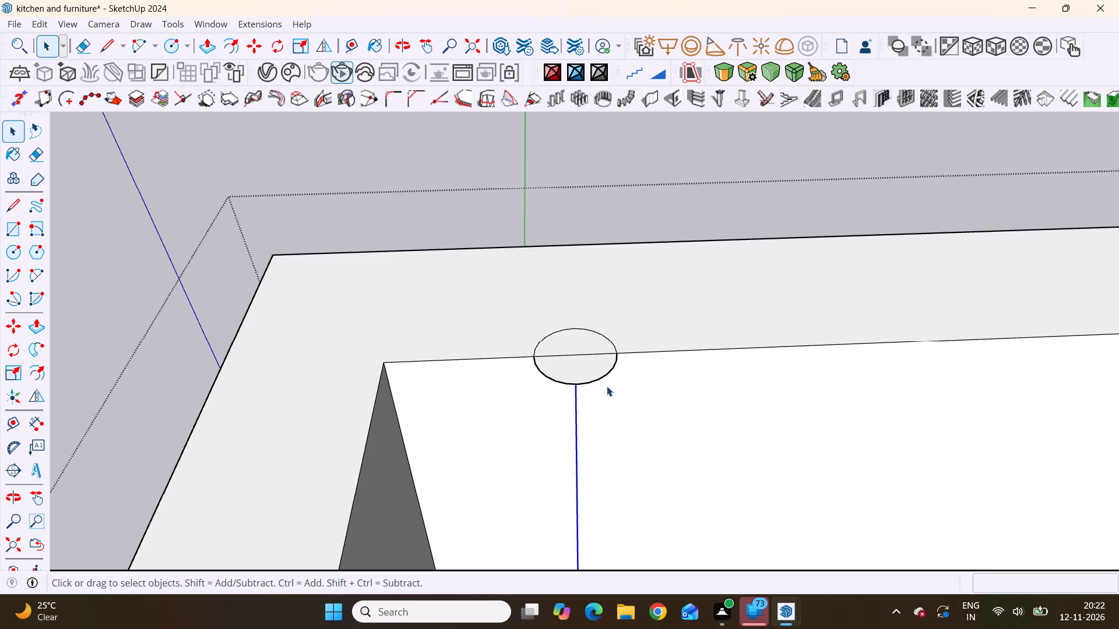
pyautogui.click(29, 356)
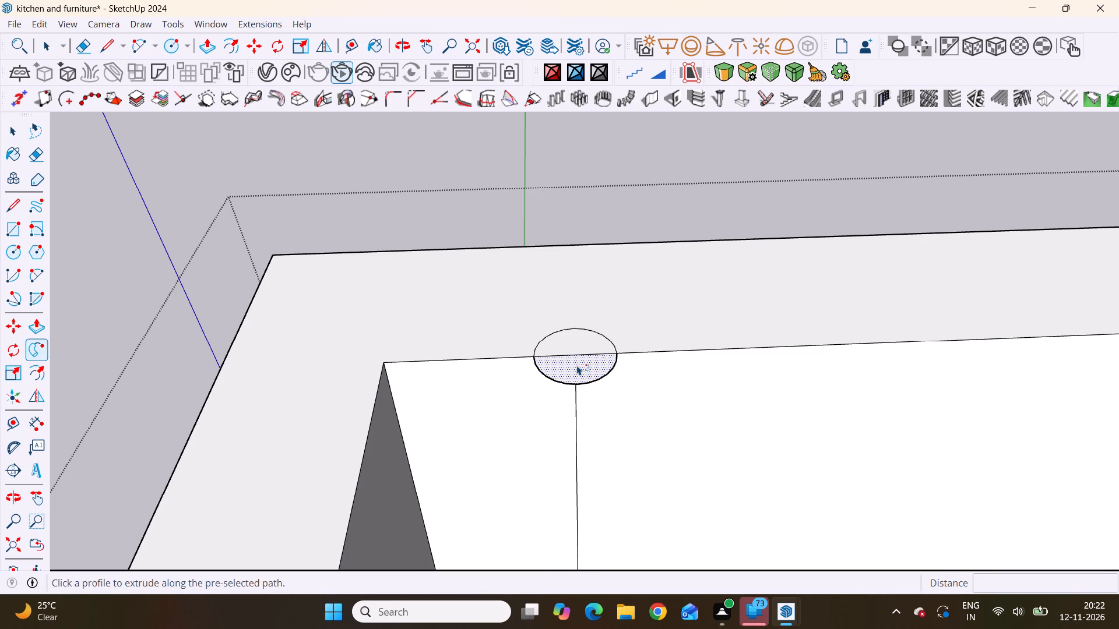
pyautogui.click(576, 365)
pyautogui.scroll(-20, 575, 357)
pyautogui.scroll(-2, 575, 357)
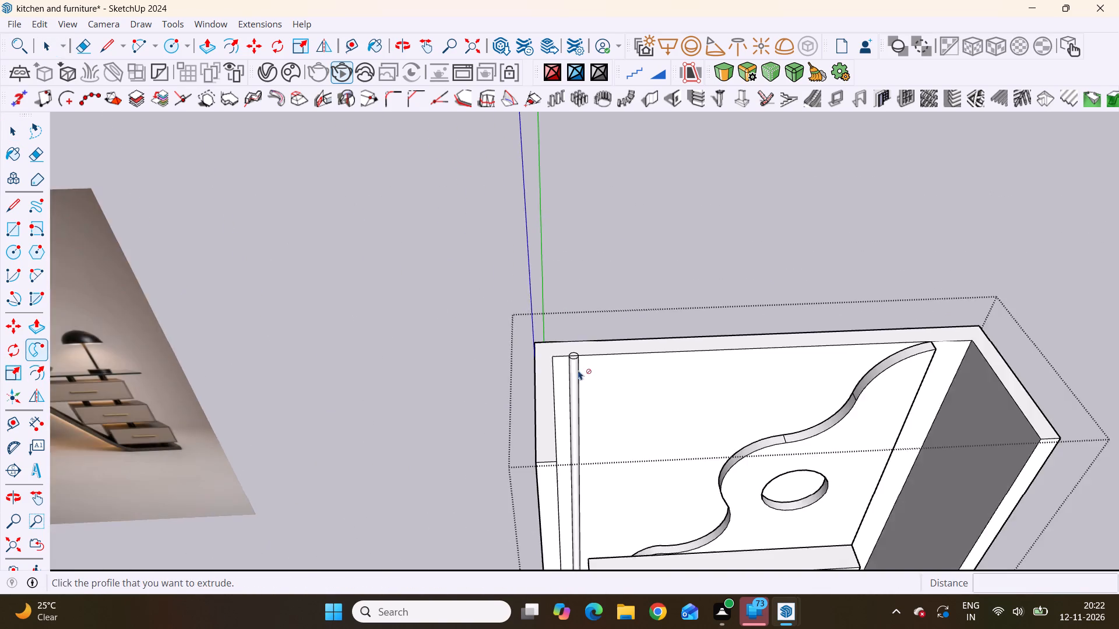
pyautogui.scroll(-7, 578, 370)
pyautogui.scroll(9, 587, 421)
pyautogui.press('space')
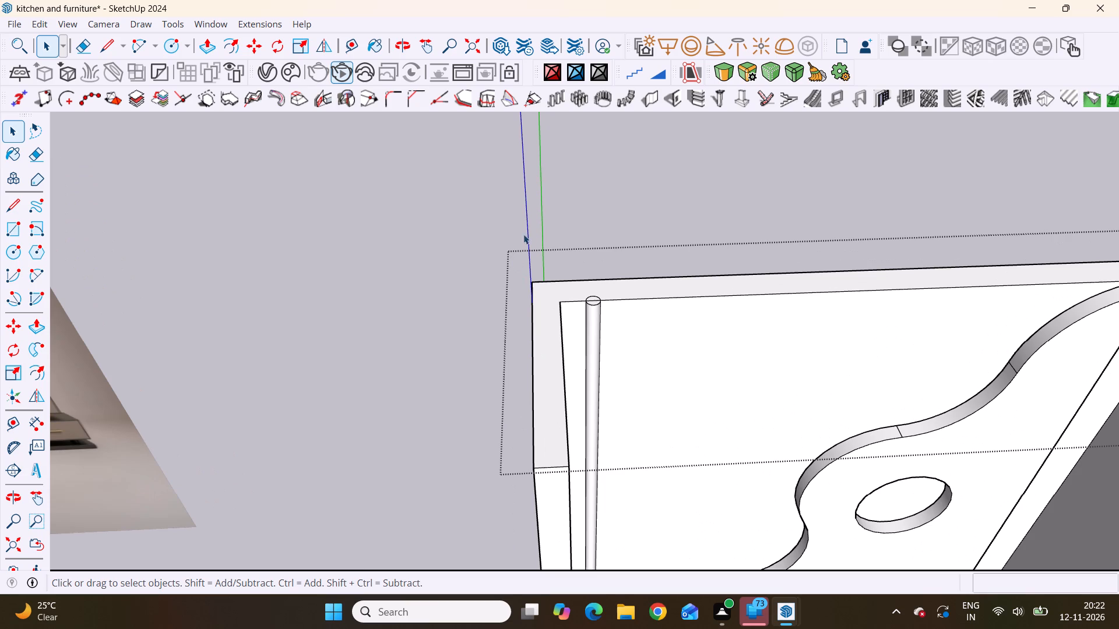
# Group the half-round slat's curved surface together with its bounding edges.
pyautogui.click(595, 215)
pyautogui.click(594, 335)
pyautogui.doubleClick(595, 336)
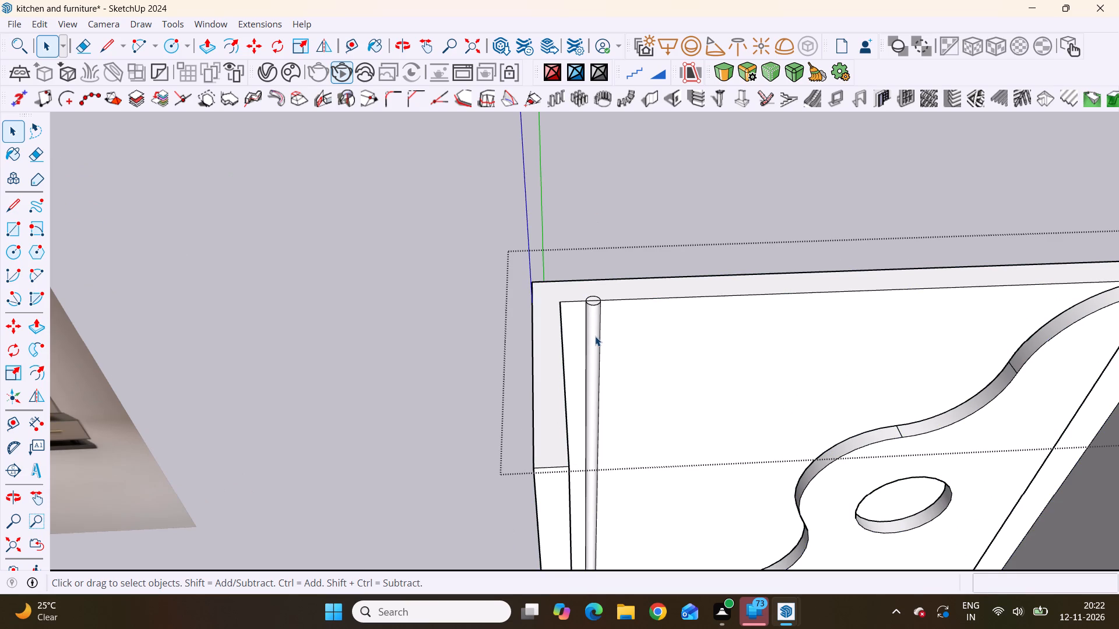
pyautogui.click(595, 336)
pyautogui.click(595, 336)
pyautogui.doubleClick(595, 336)
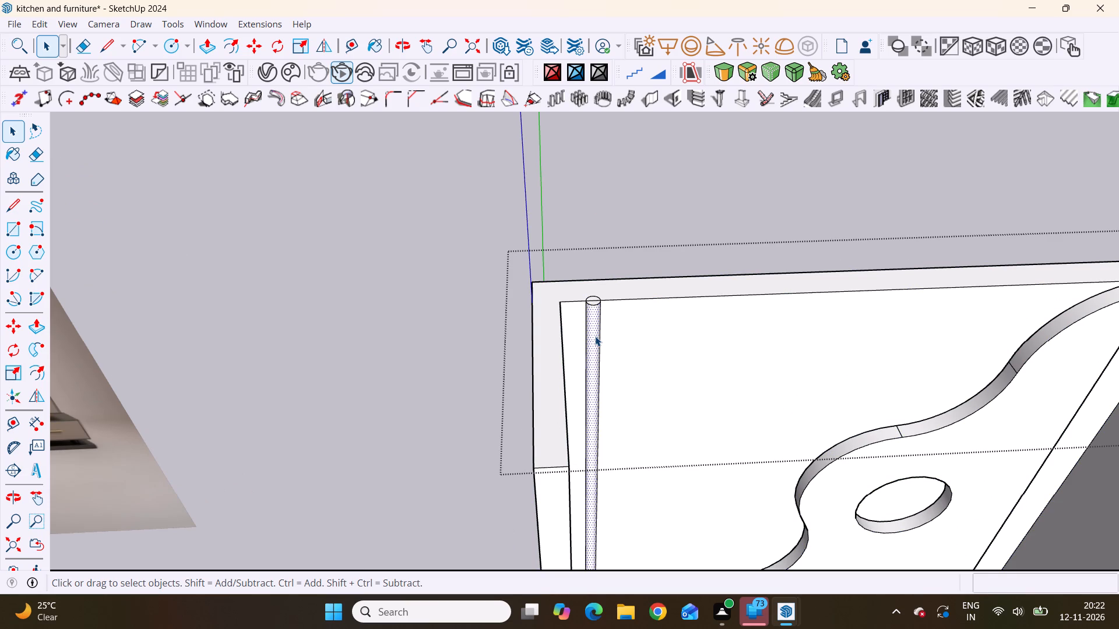
pyautogui.scroll(-6, 595, 335)
pyautogui.moveTo(603, 349); pyautogui.dragTo(585, 359, button='middle')
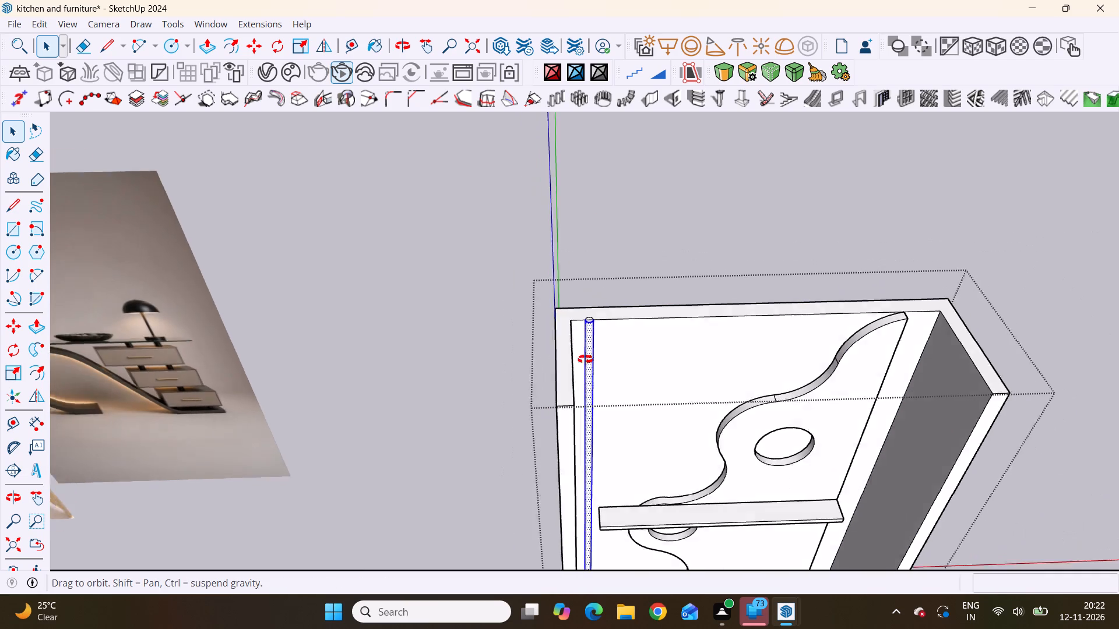
pyautogui.moveTo(585, 359); pyautogui.dragTo(488, 386, button='middle')
pyautogui.scroll(3, 488, 386)
pyautogui.scroll(15, 523, 341)
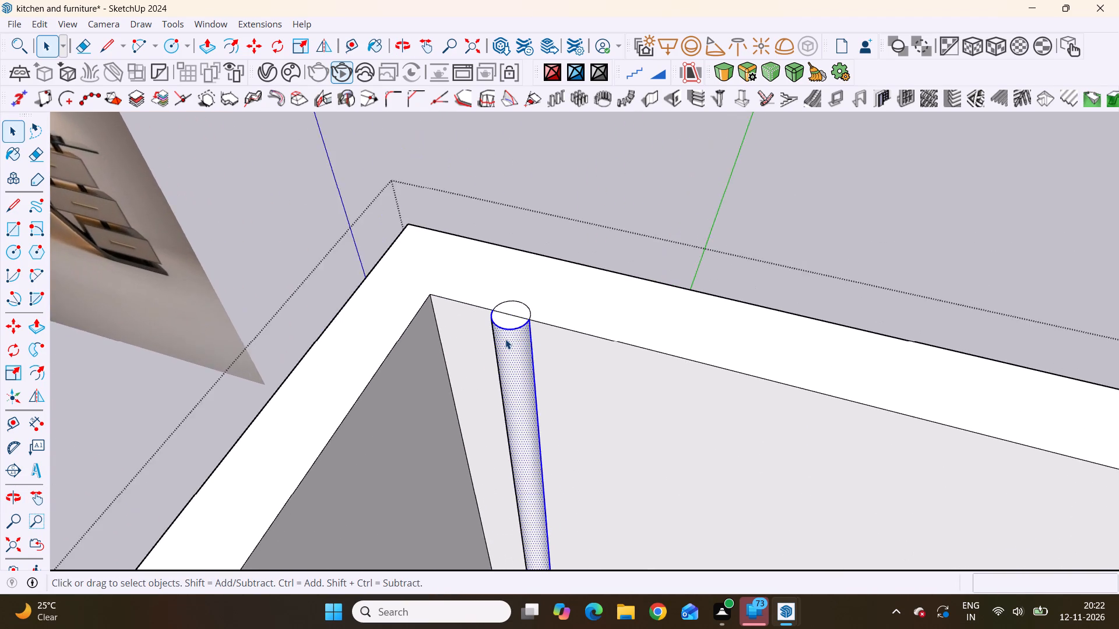
pyautogui.scroll(3, 505, 339)
pyautogui.rightClick(518, 355)
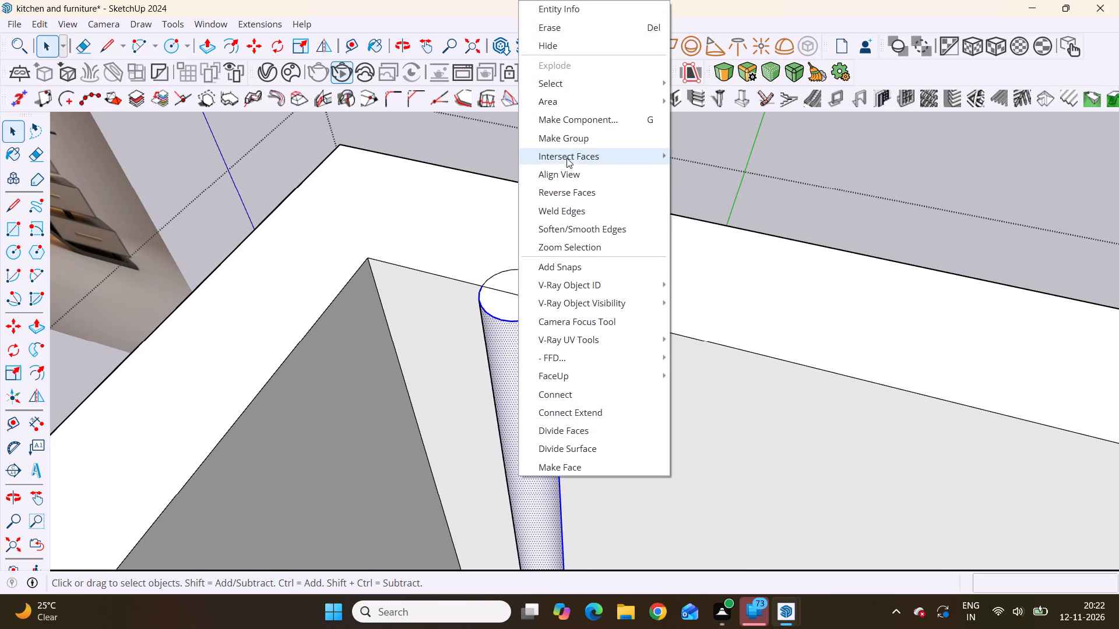
pyautogui.click(555, 135)
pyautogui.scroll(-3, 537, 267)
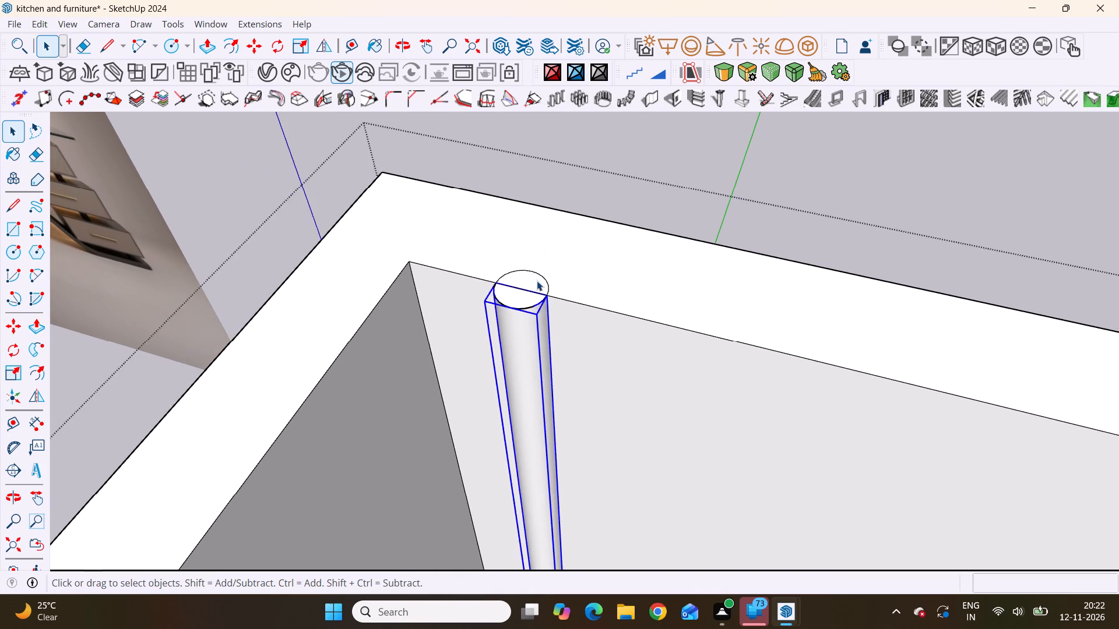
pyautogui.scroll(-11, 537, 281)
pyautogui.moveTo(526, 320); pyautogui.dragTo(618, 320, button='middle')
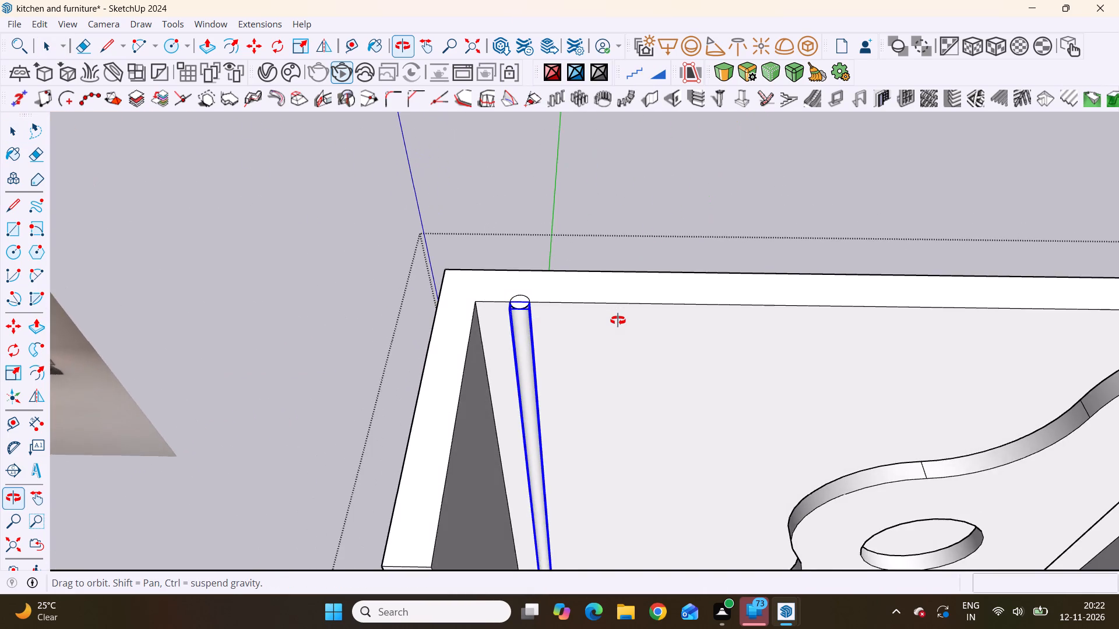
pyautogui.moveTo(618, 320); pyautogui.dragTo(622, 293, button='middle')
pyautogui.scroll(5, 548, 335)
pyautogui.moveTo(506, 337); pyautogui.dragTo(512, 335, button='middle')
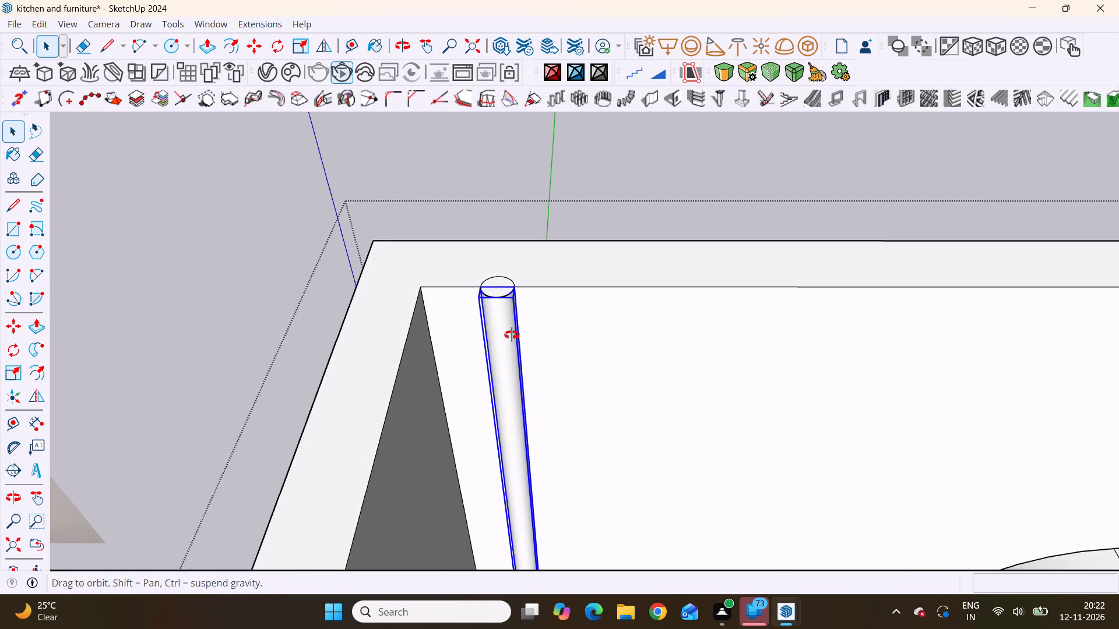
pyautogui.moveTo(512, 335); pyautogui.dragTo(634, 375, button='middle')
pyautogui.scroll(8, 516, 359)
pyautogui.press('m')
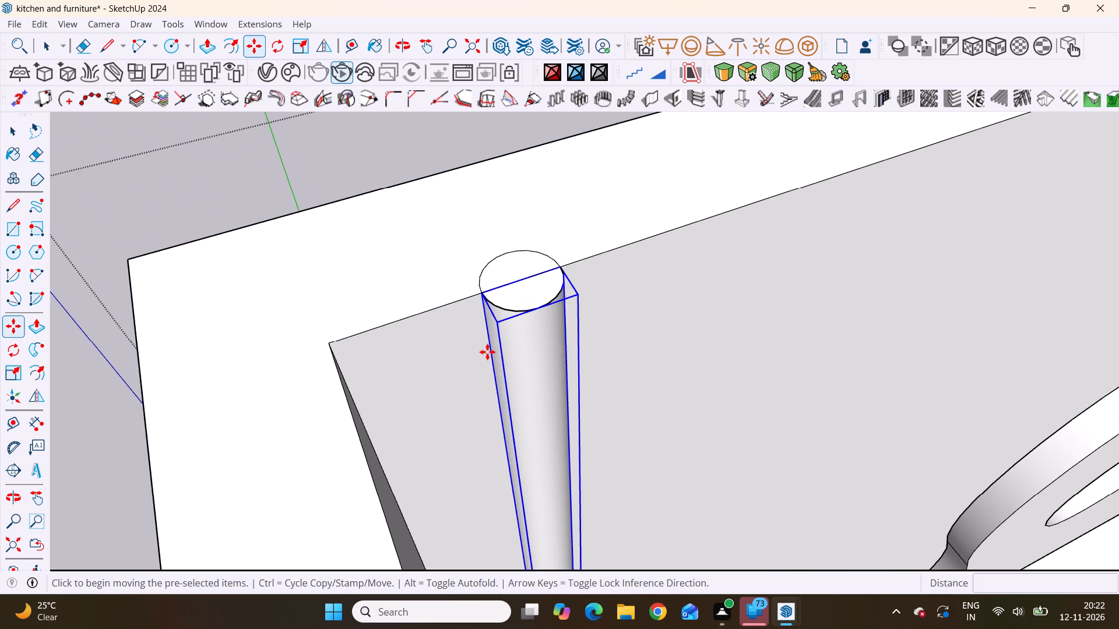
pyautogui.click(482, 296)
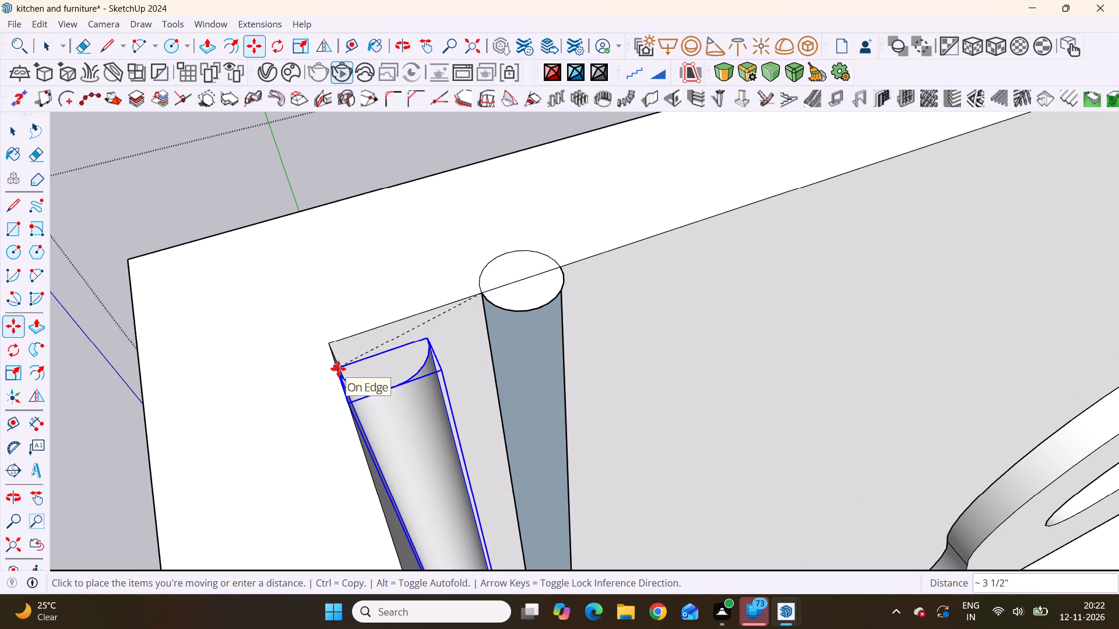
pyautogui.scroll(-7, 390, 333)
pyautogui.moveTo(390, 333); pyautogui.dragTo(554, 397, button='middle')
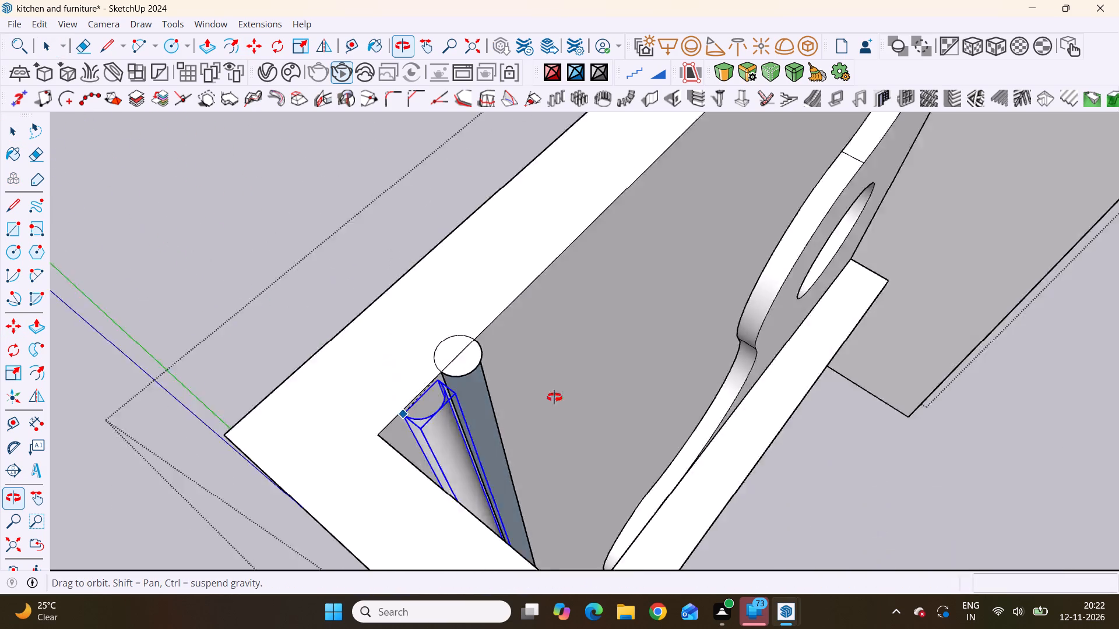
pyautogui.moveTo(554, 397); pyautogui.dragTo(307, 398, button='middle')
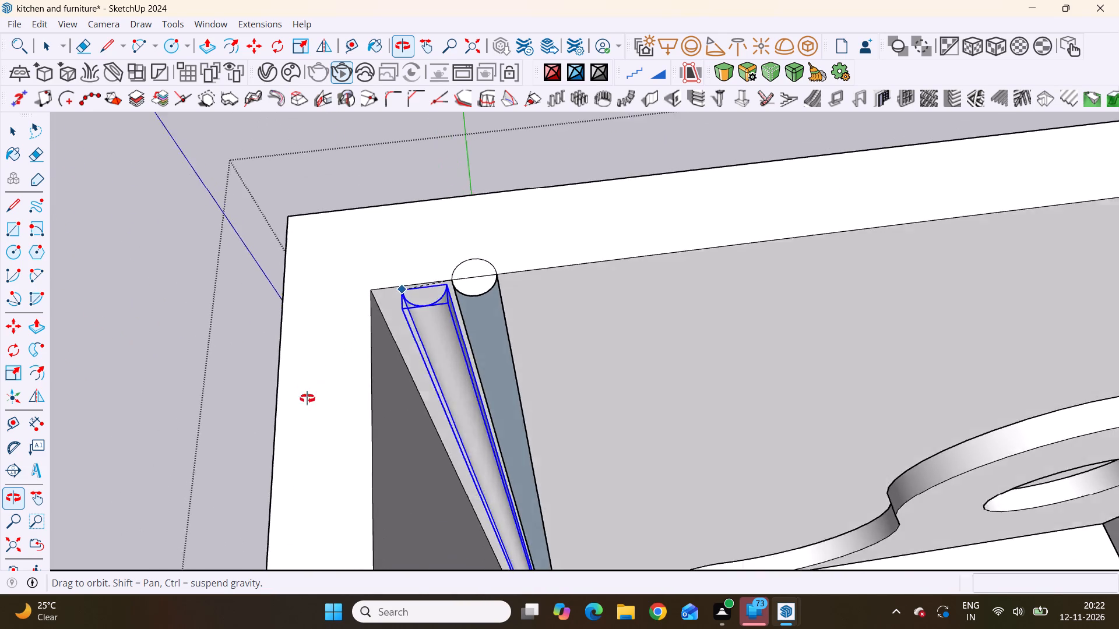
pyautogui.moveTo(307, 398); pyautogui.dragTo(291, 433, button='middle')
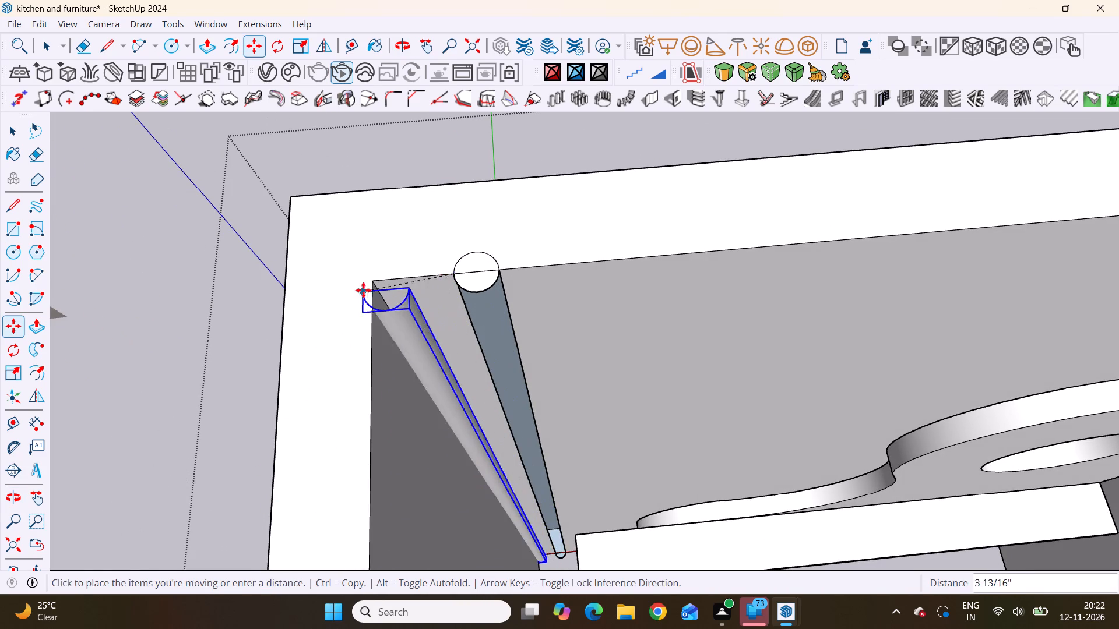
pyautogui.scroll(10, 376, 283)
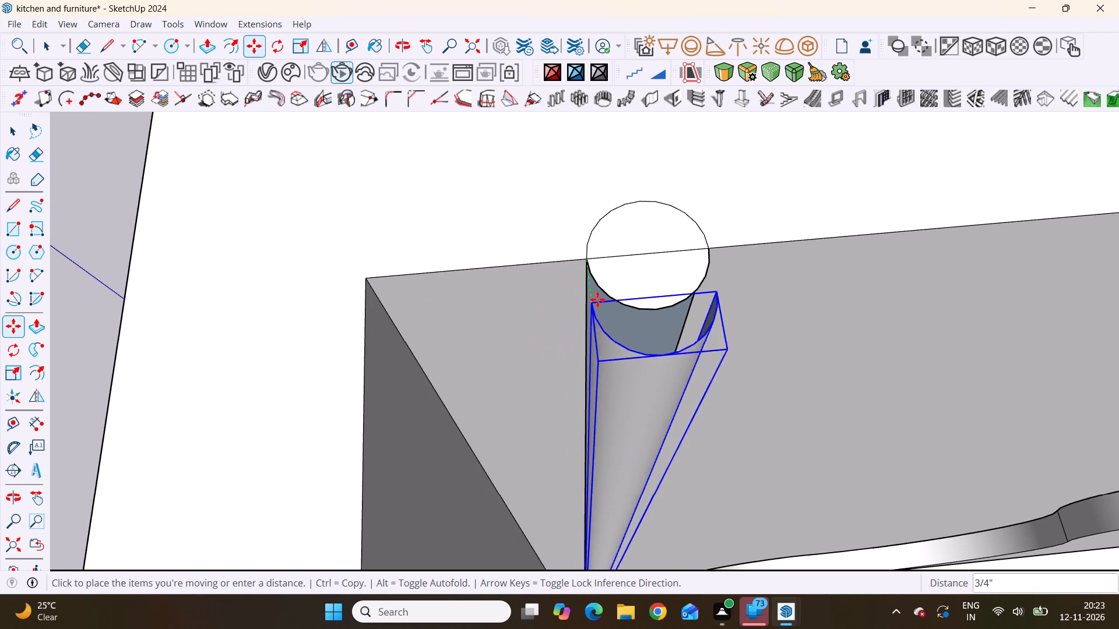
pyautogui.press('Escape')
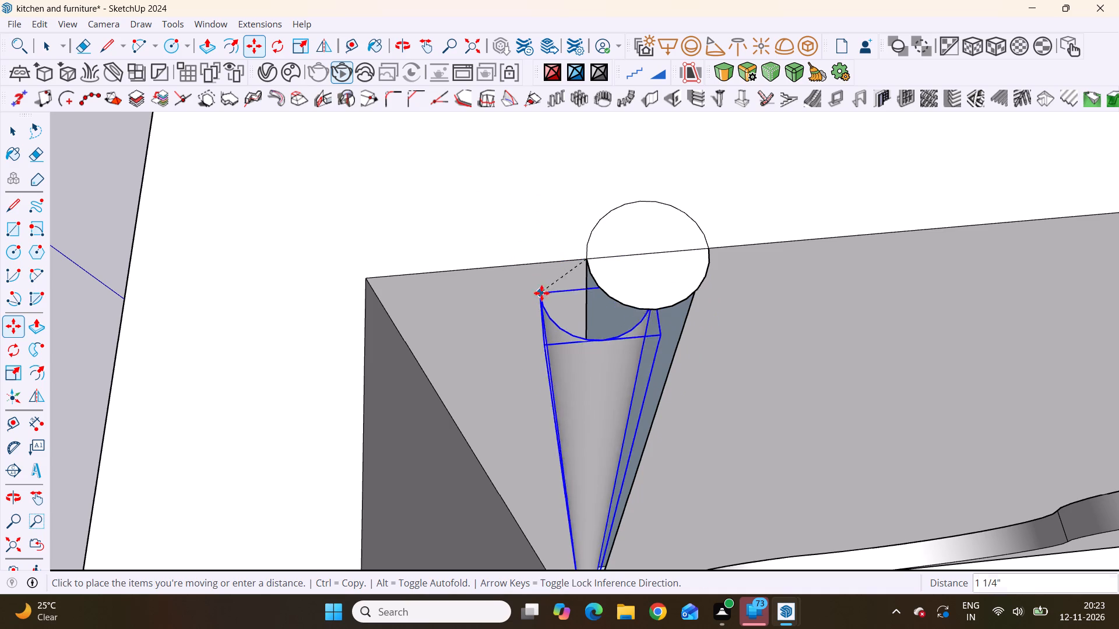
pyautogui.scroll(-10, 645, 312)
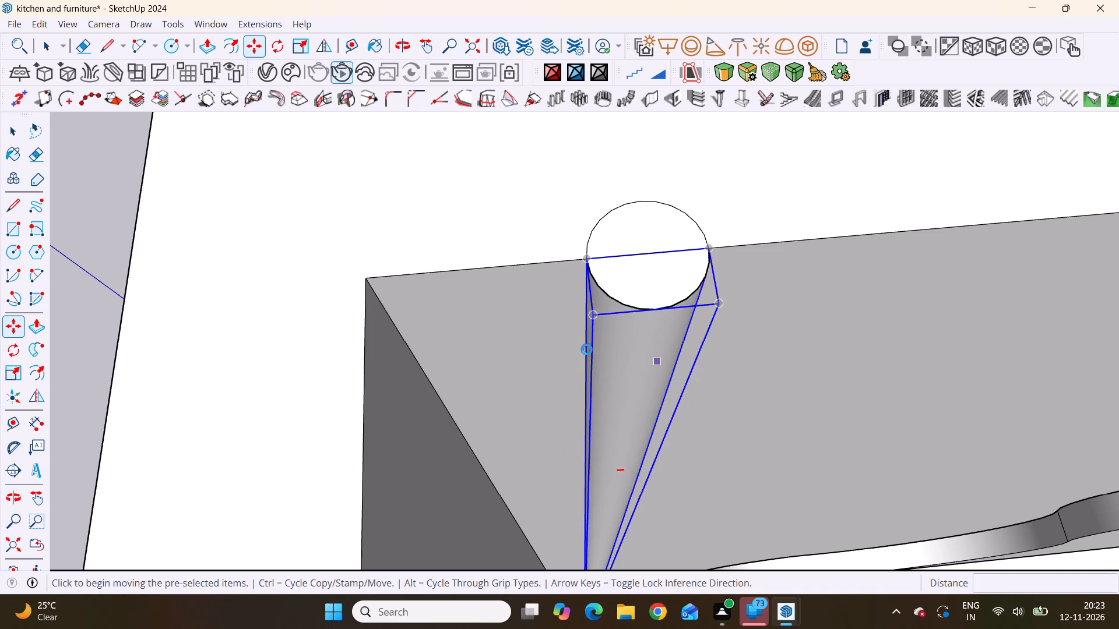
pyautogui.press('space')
# Group the semicircular top face and its edges together with the half-round slat group.
pyautogui.click(670, 288)
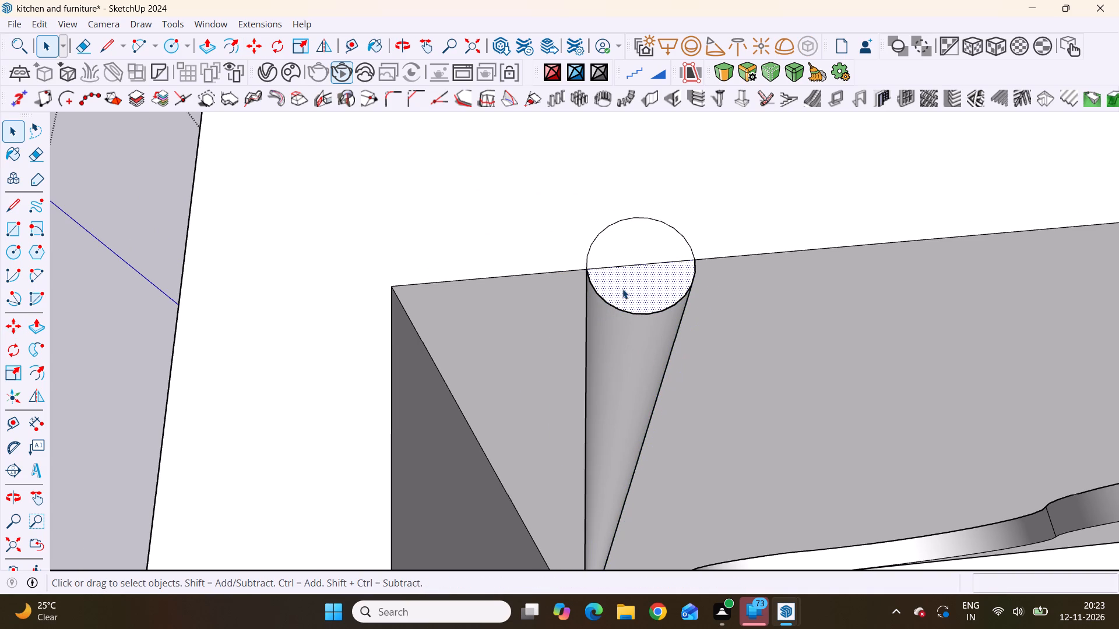
pyautogui.doubleClick(622, 289)
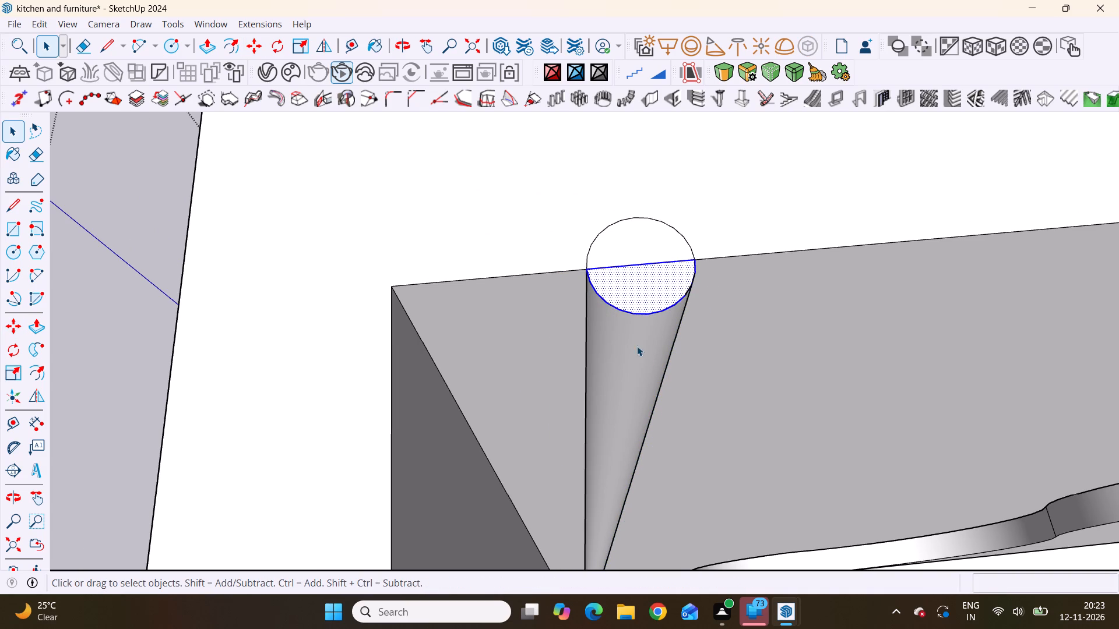
pyautogui.keyDown('shift'); pyautogui.click(640, 365); pyautogui.keyUp('shift')
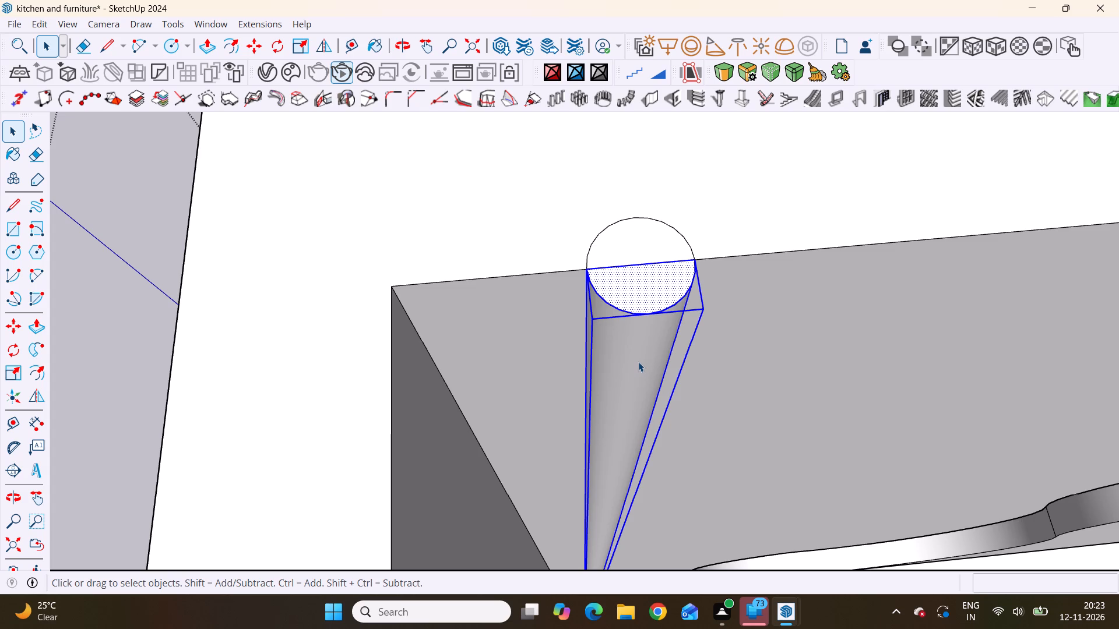
pyautogui.rightClick(638, 361)
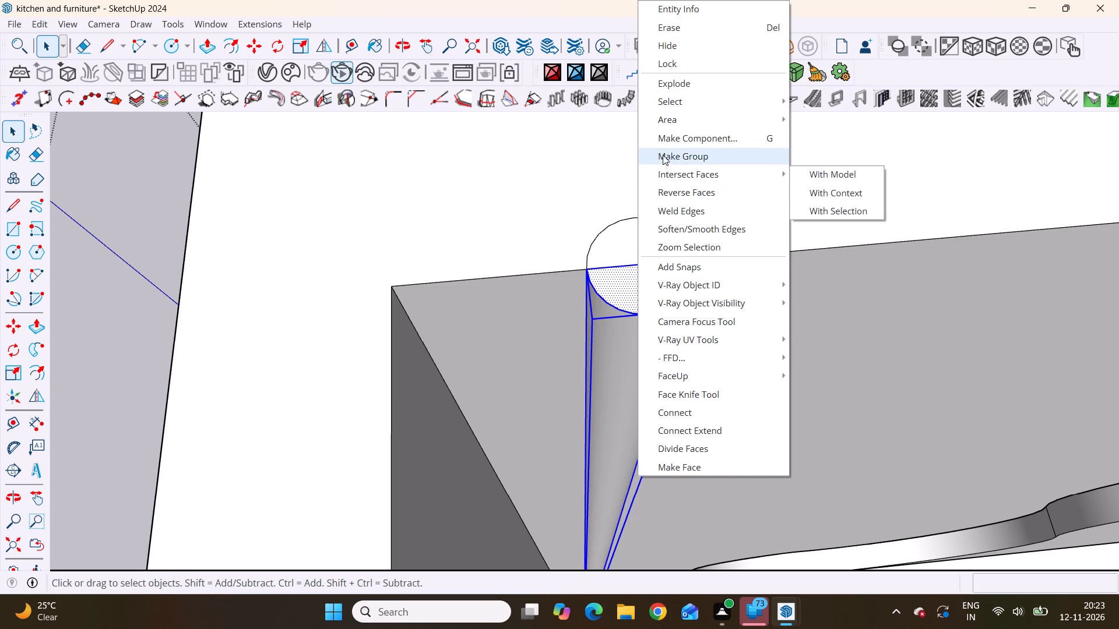
pyautogui.click(664, 153)
# Move the slat group by its rear top corner to the inner top corner where the back panel meets the left side panel.
pyautogui.scroll(-5, 642, 376)
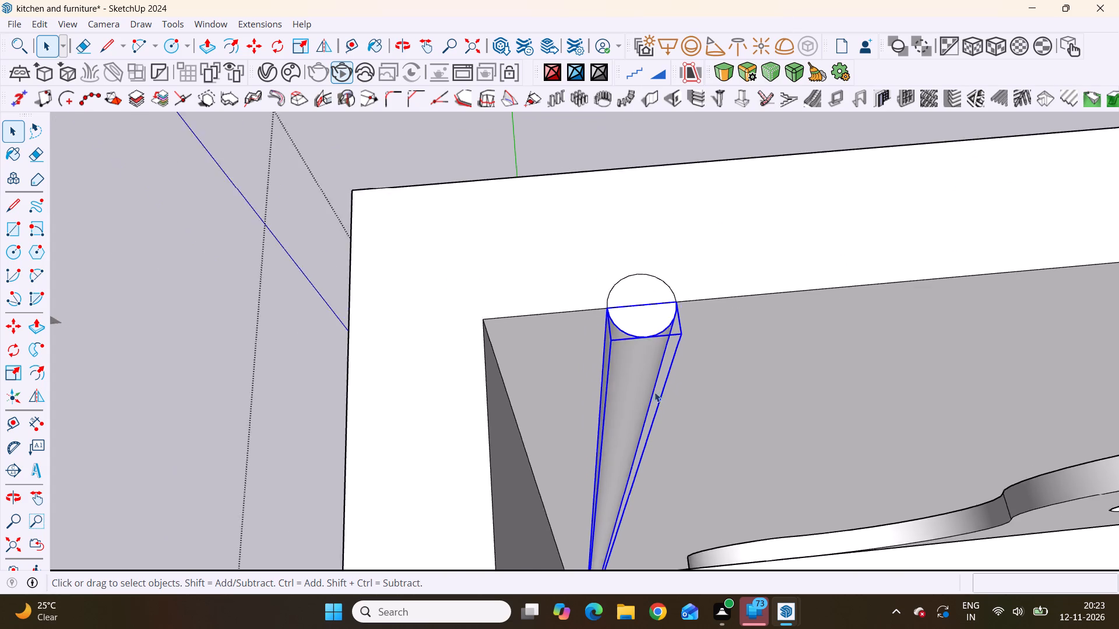
pyautogui.moveTo(603, 344); pyautogui.dragTo(678, 372, button='middle')
pyautogui.scroll(5, 583, 304)
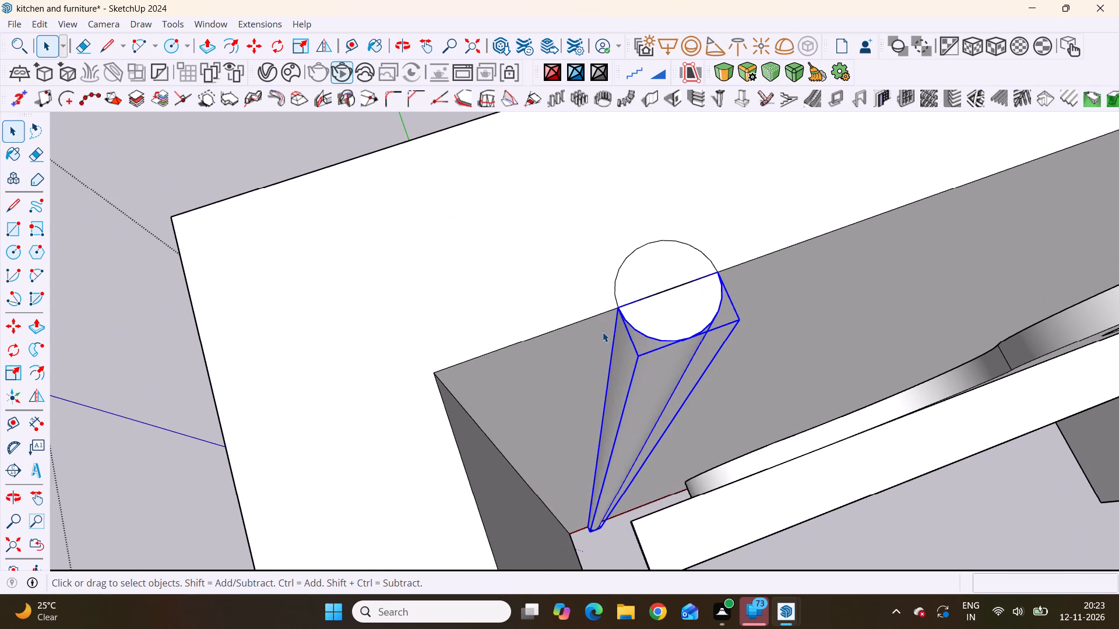
pyautogui.press('m')
pyautogui.click(618, 310)
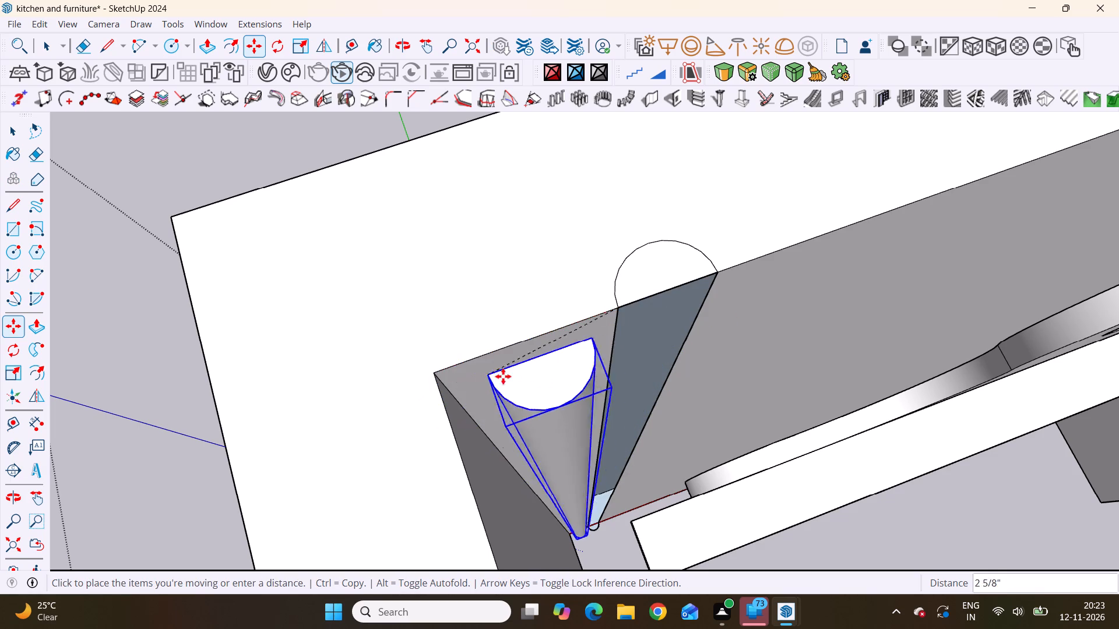
pyautogui.click(434, 373)
# Delete the leftover half-circle arc on the top face above the slat's original position.
pyautogui.scroll(-6, 551, 370)
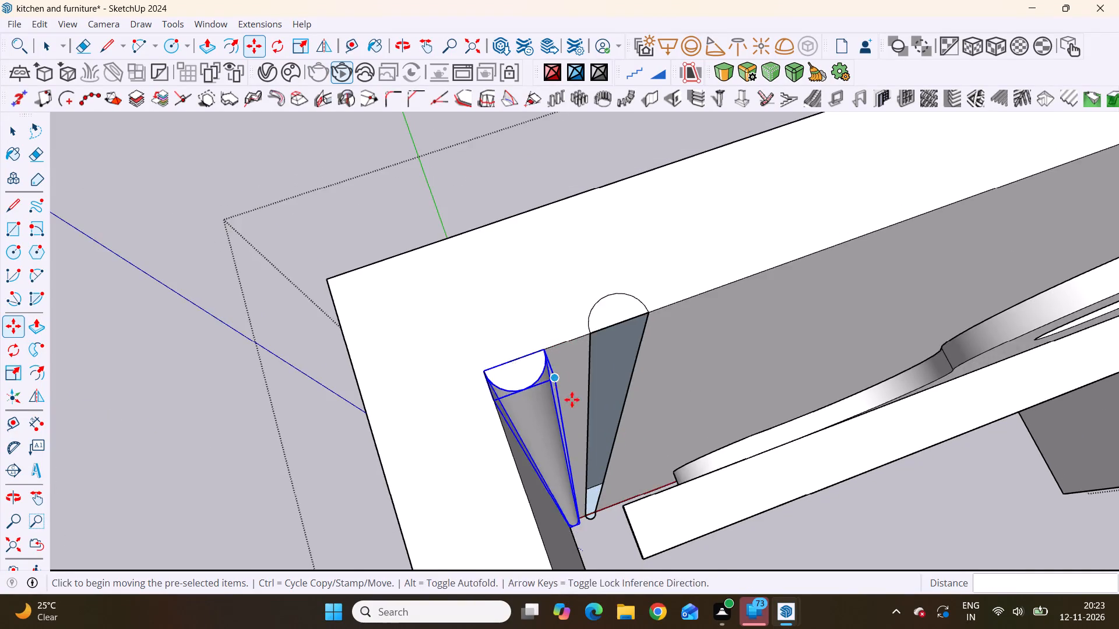
pyautogui.scroll(-3, 572, 400)
pyautogui.moveTo(594, 447); pyautogui.dragTo(516, 409, button='middle')
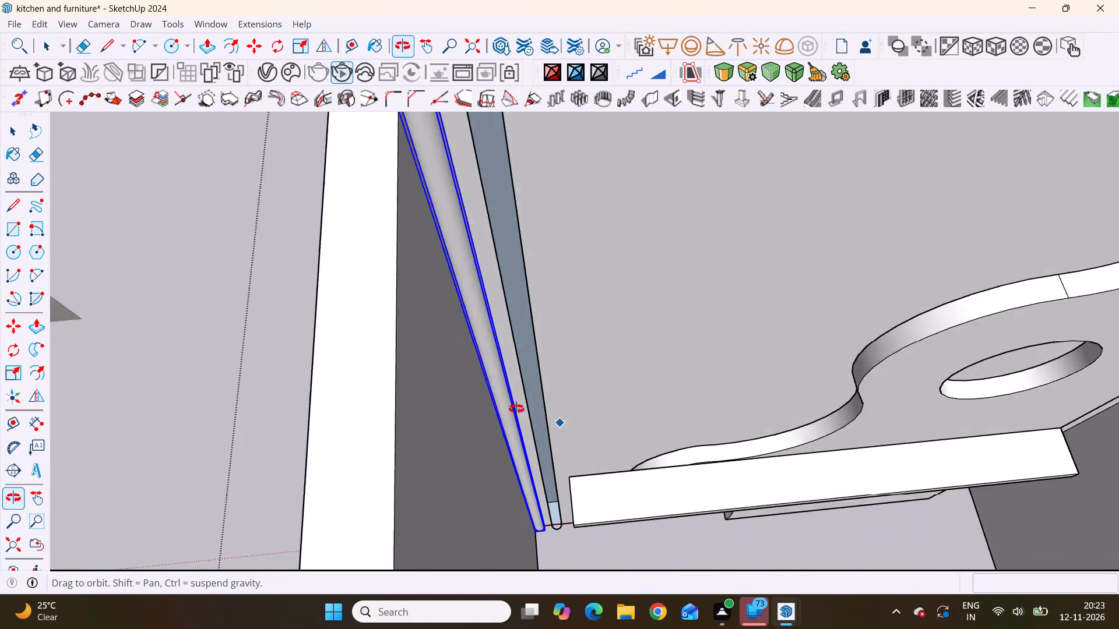
pyautogui.moveTo(516, 409); pyautogui.dragTo(526, 433, button='middle')
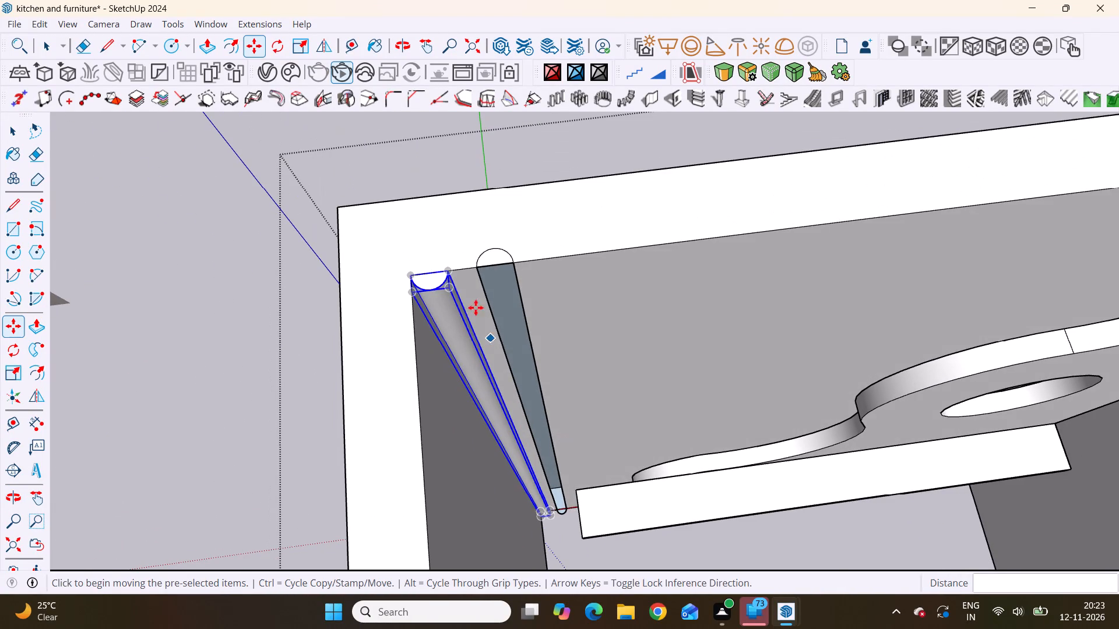
pyautogui.scroll(5, 502, 297)
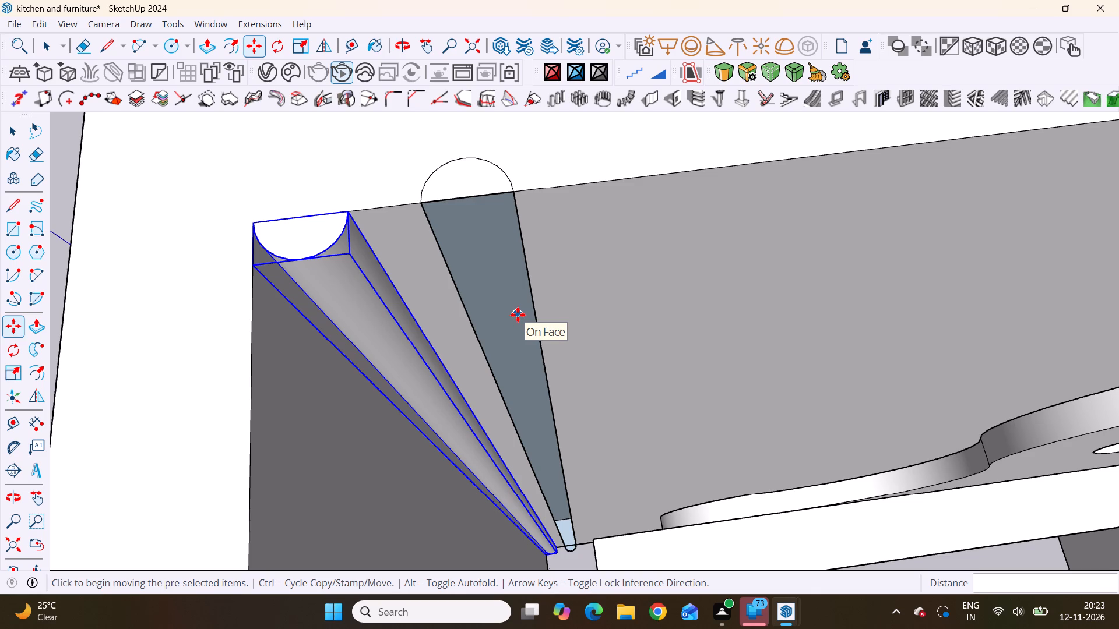
pyautogui.press('space')
pyautogui.click(446, 181)
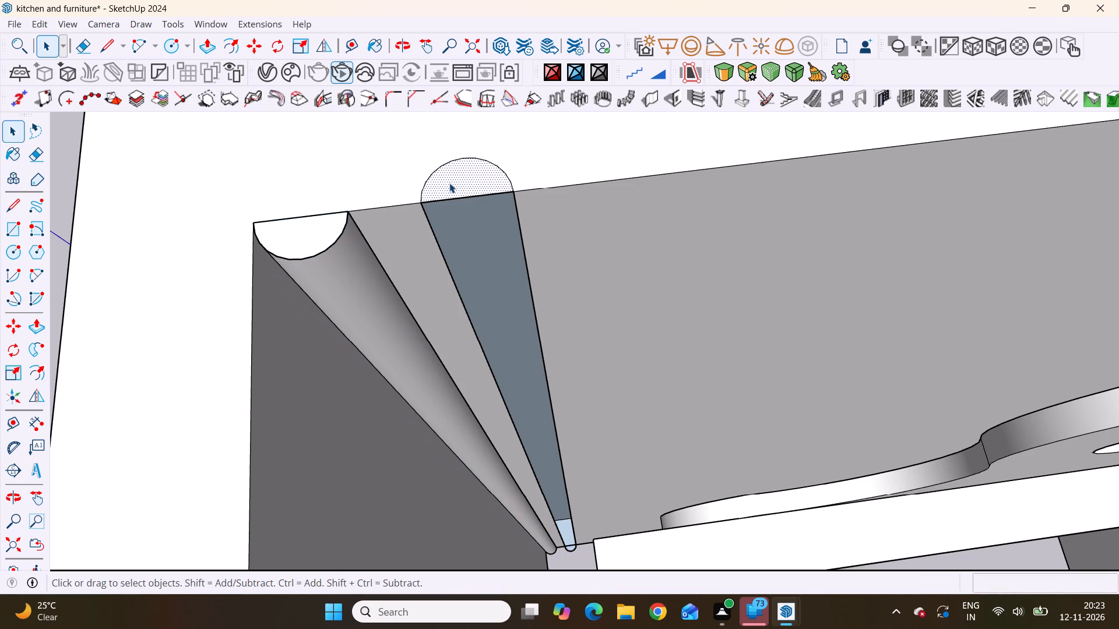
pyautogui.click(437, 165)
pyautogui.click(438, 167)
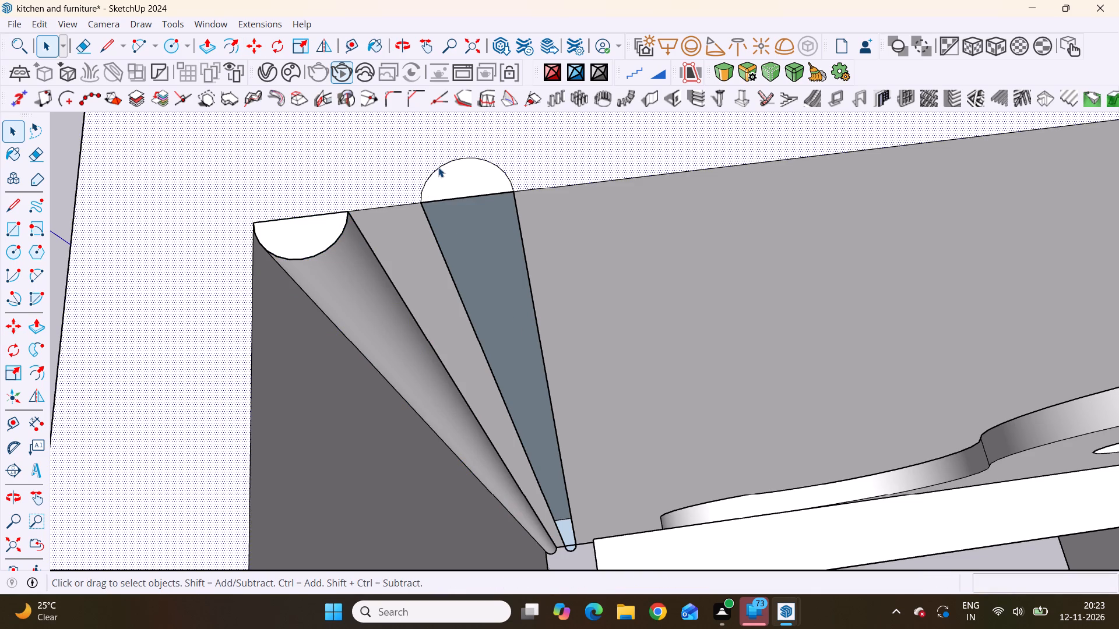
pyautogui.press('Delete')
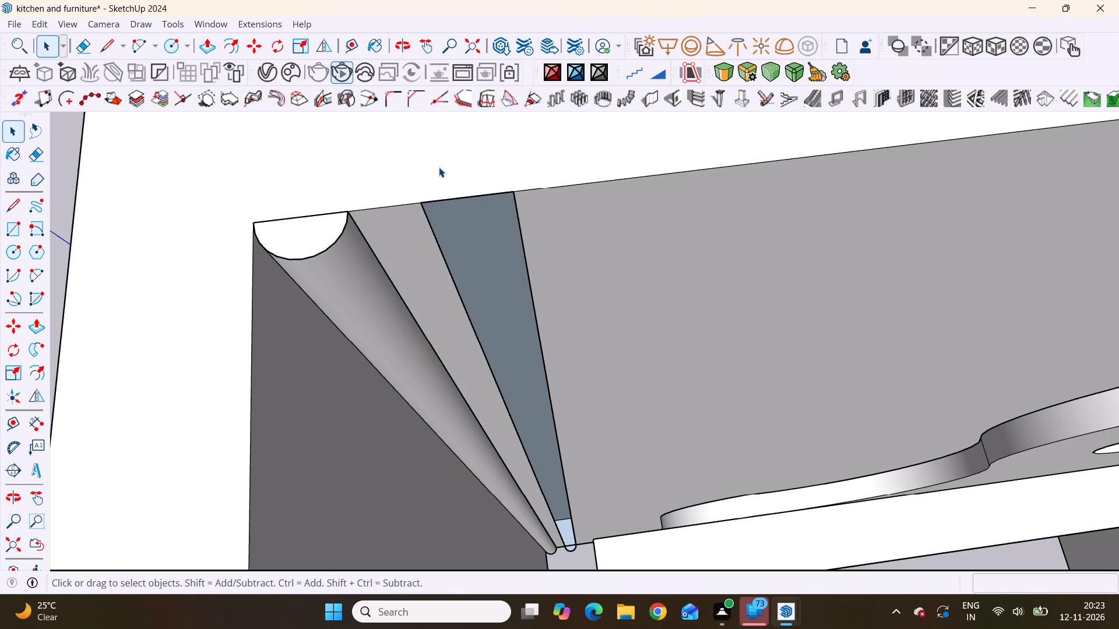
# Cut away the leftover semicircular bottom face and its adjoining arc segment at the foot of the slat's original position.
pyautogui.scroll(-9, 465, 224)
pyautogui.moveTo(492, 379); pyautogui.dragTo(472, 241, button='middle')
pyautogui.scroll(-2, 468, 334)
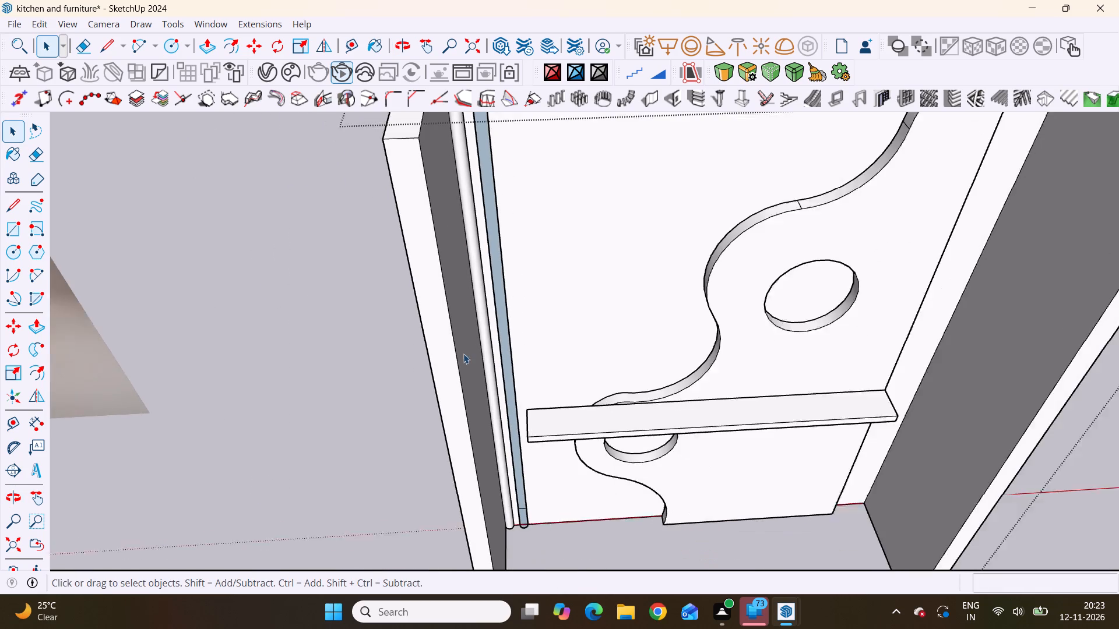
pyautogui.scroll(-5, 463, 354)
pyautogui.scroll(20, 549, 581)
pyautogui.scroll(8, 549, 581)
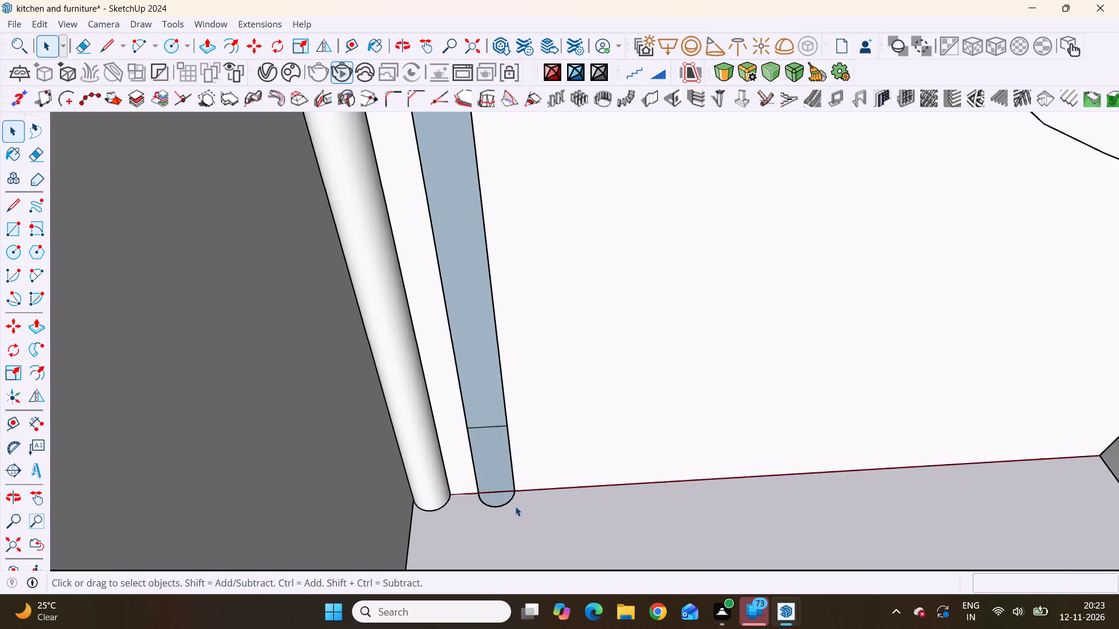
pyautogui.scroll(8, 515, 506)
pyautogui.scroll(4, 466, 518)
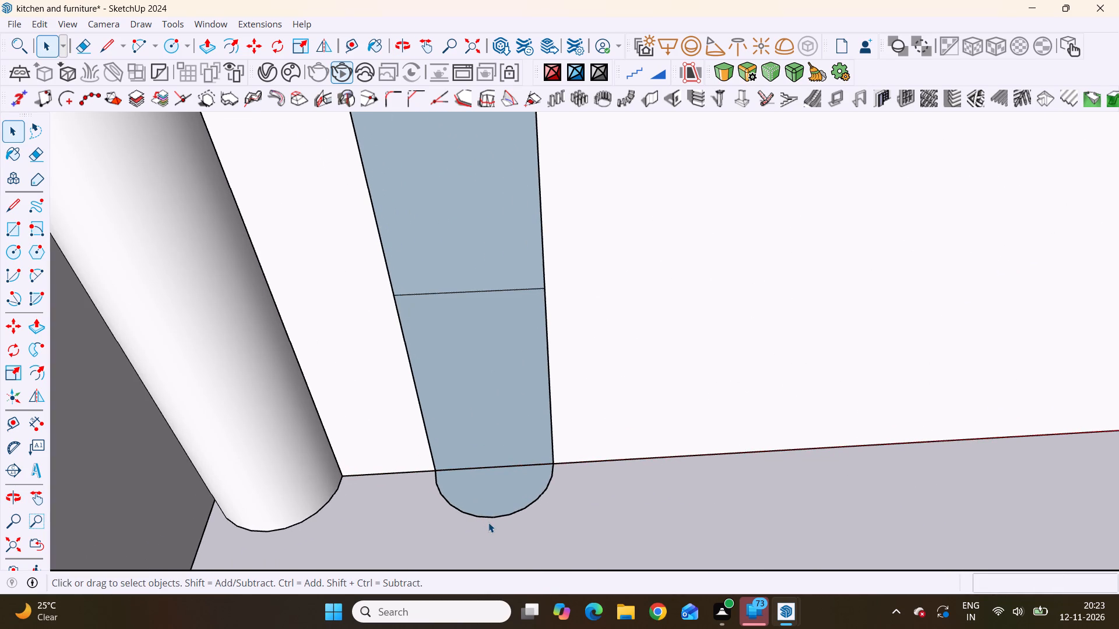
pyautogui.click(488, 522)
pyautogui.click(488, 518)
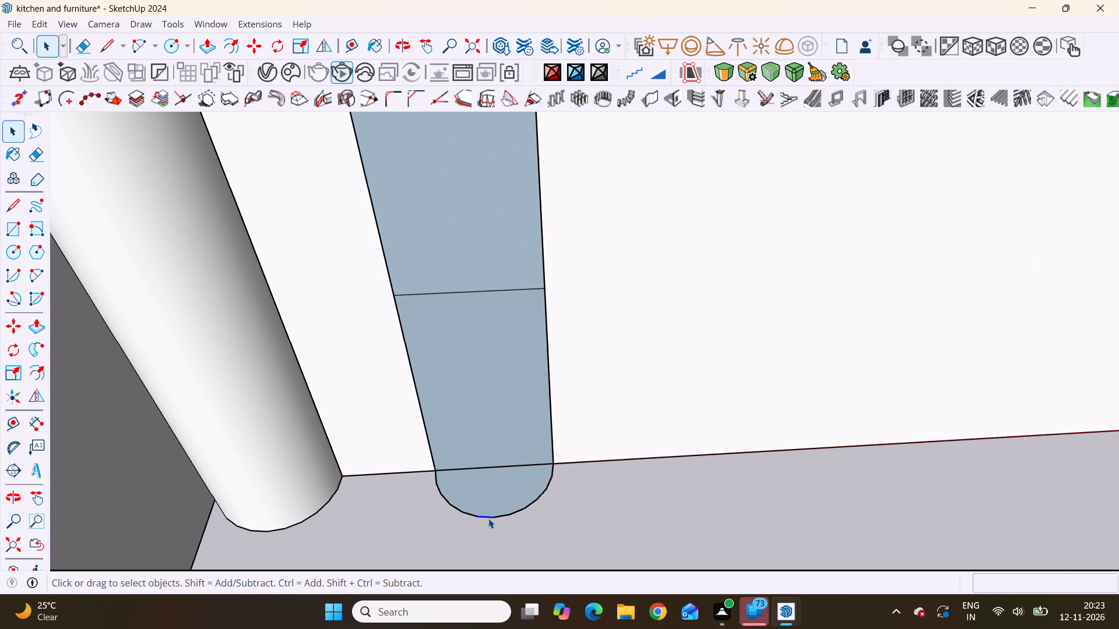
pyautogui.click(488, 518)
pyautogui.tripleClick(491, 520)
pyautogui.tripleClick(490, 522)
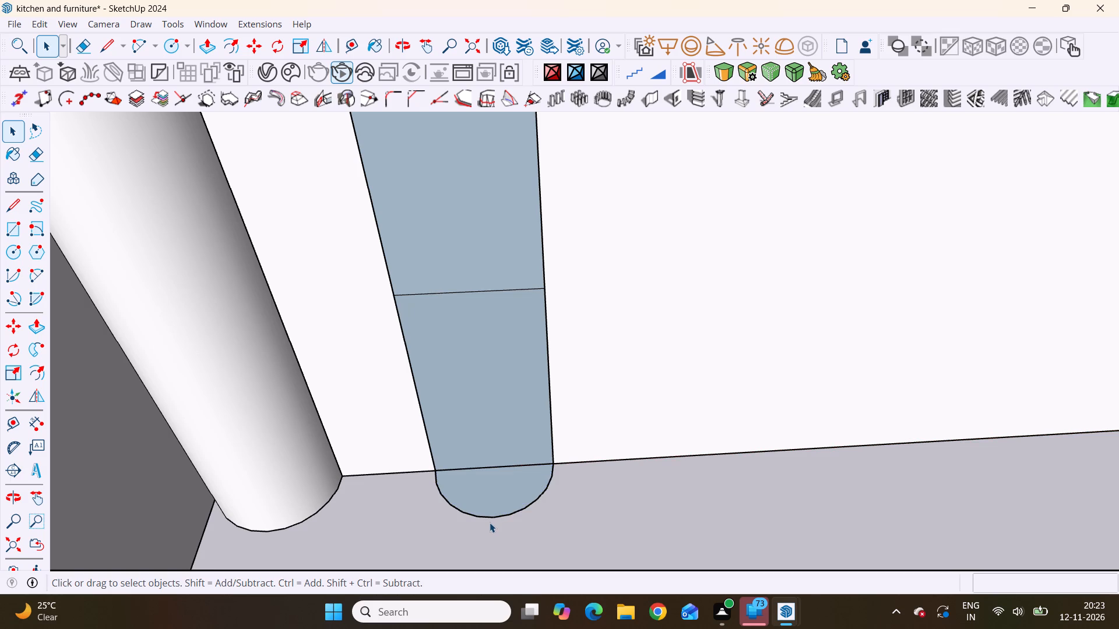
pyautogui.click(490, 522)
pyautogui.click(488, 489)
pyautogui.doubleClick(488, 499)
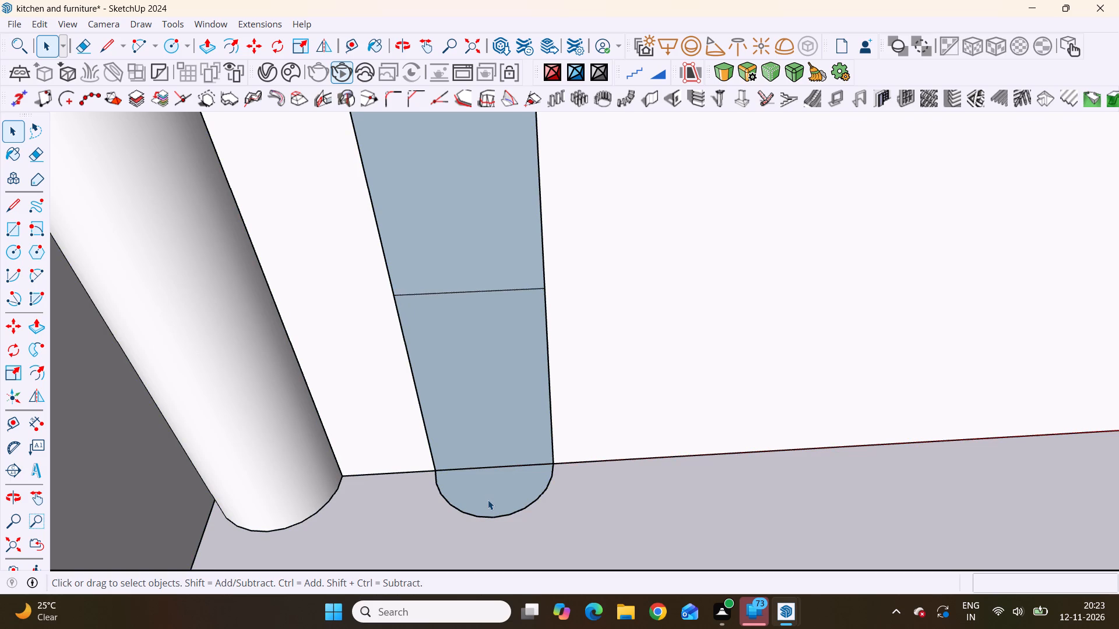
pyautogui.click(488, 500)
pyautogui.doubleClick(488, 500)
pyautogui.click(488, 500)
pyautogui.tripleClick(488, 500)
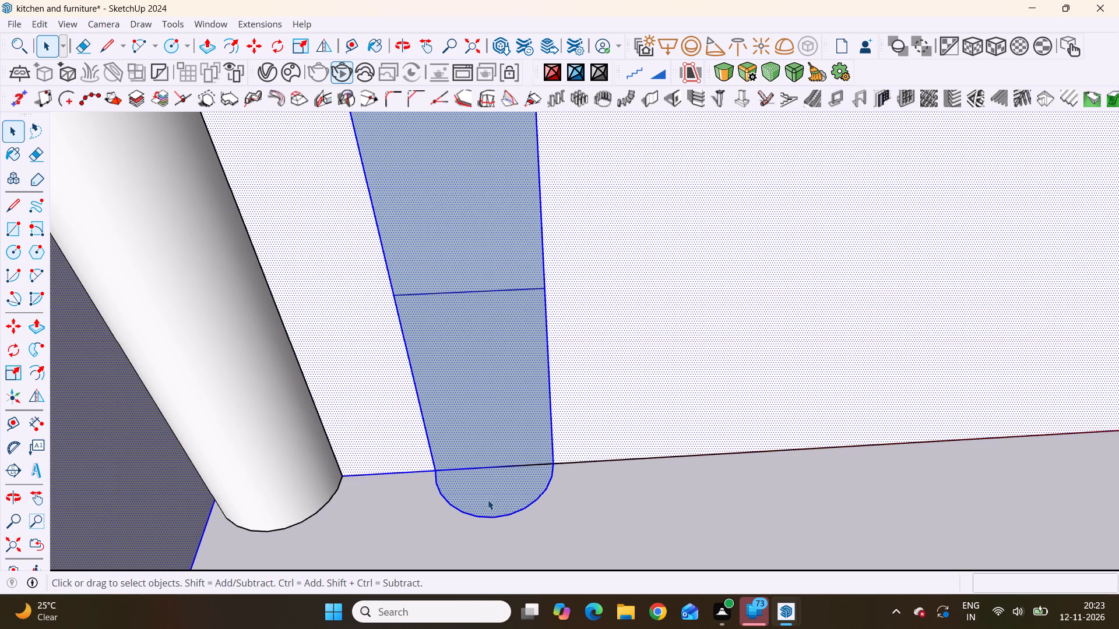
pyautogui.doubleClick(419, 415)
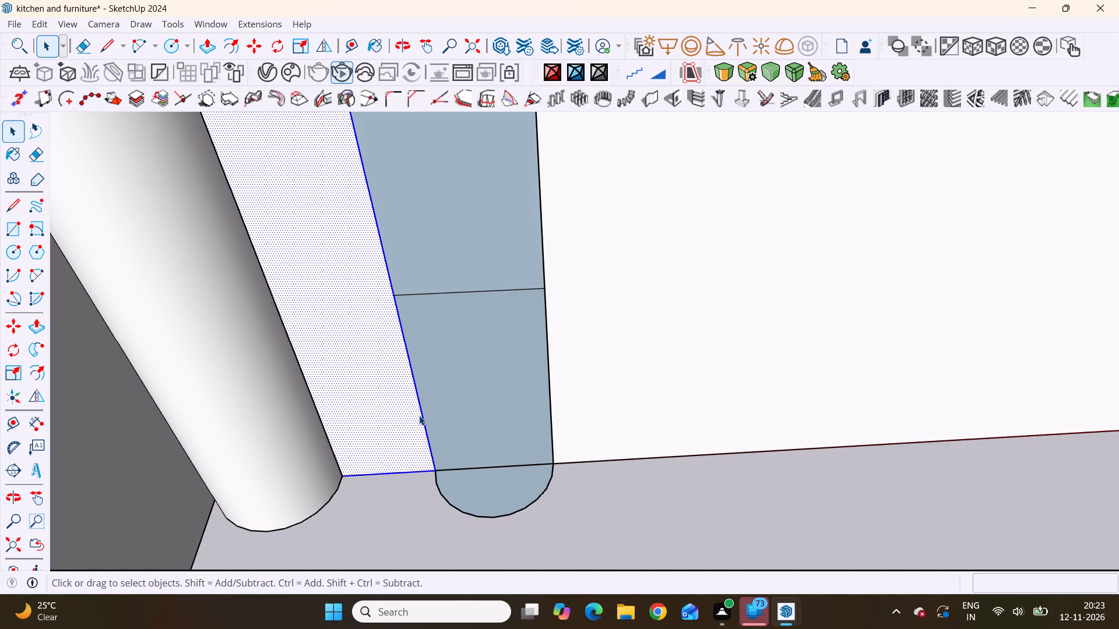
pyautogui.doubleClick(419, 415)
pyautogui.doubleClick(446, 505)
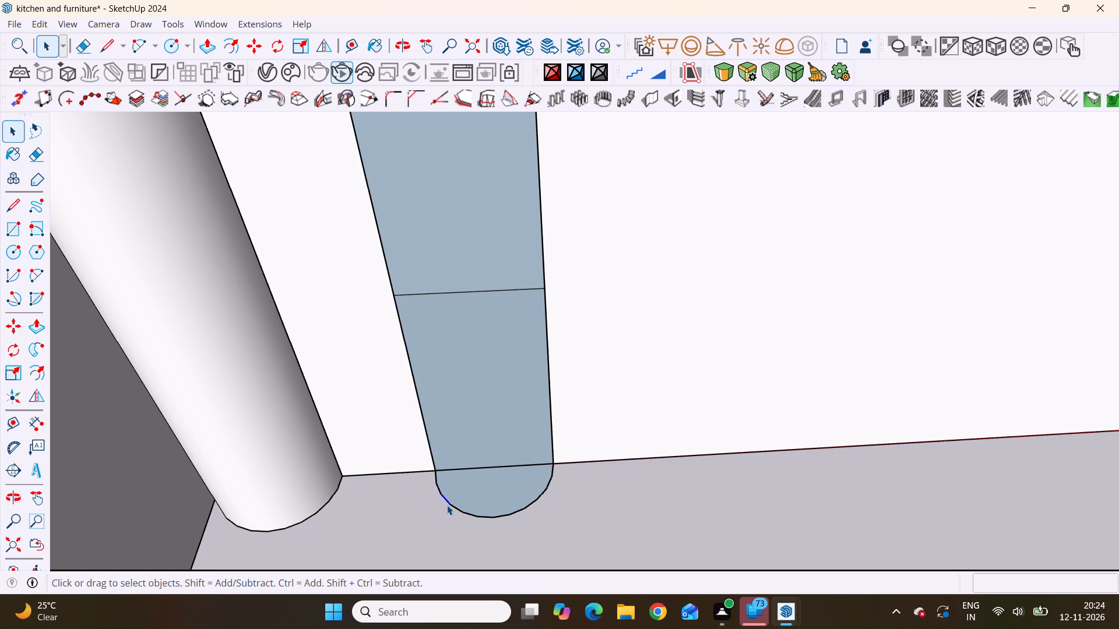
pyautogui.click(447, 505)
pyautogui.moveTo(582, 519); pyautogui.dragTo(491, 518)
pyautogui.scroll(4, 488, 507)
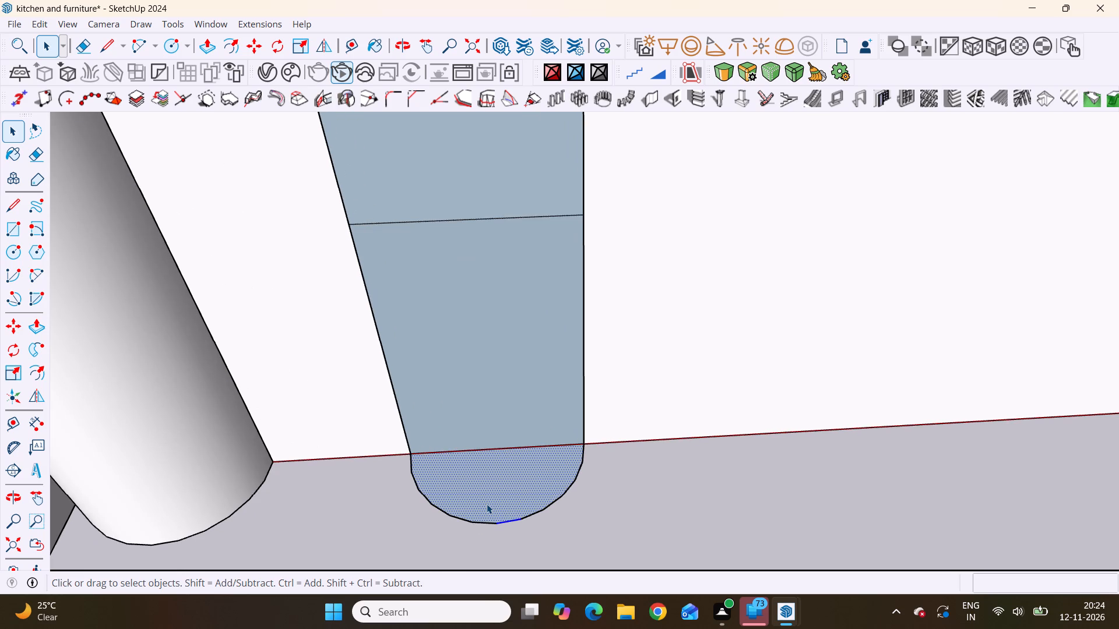
pyautogui.hotkey('ctrl', 'x')
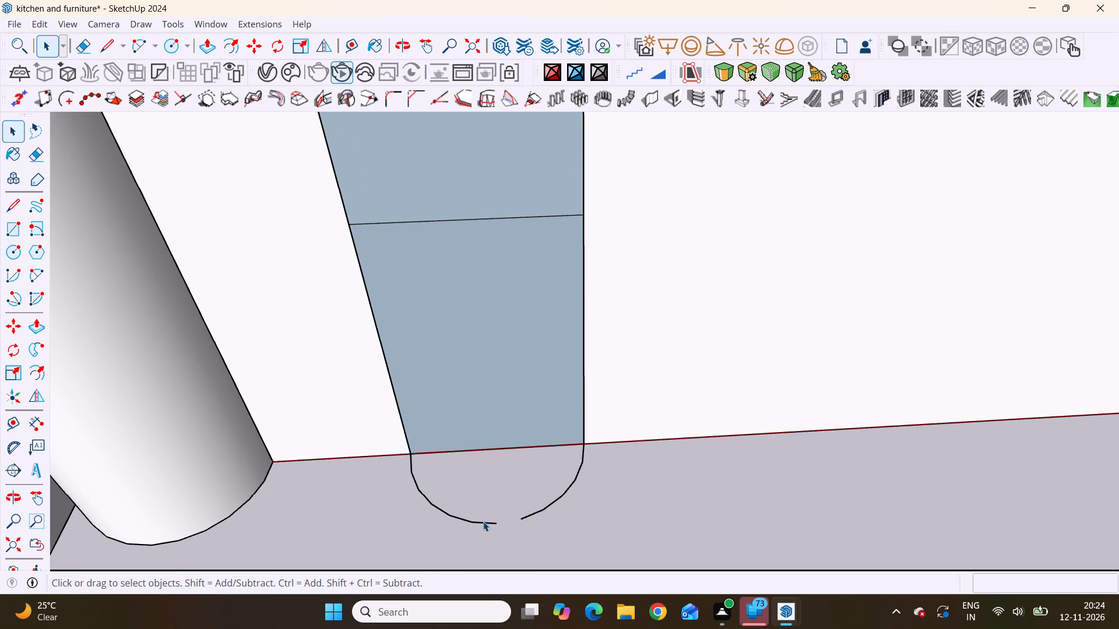
# Erase the remaining segments of the leftover half-circle arc below the back panel at the slat's original position.
pyautogui.click(483, 521)
pyautogui.moveTo(625, 475); pyautogui.dragTo(481, 514)
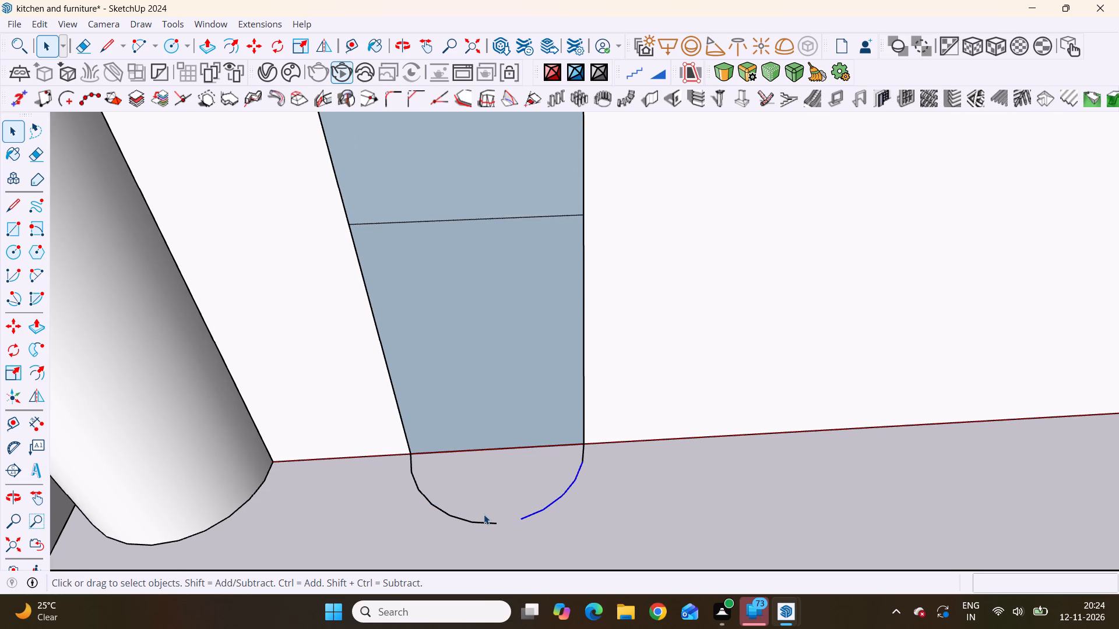
pyautogui.press('space')
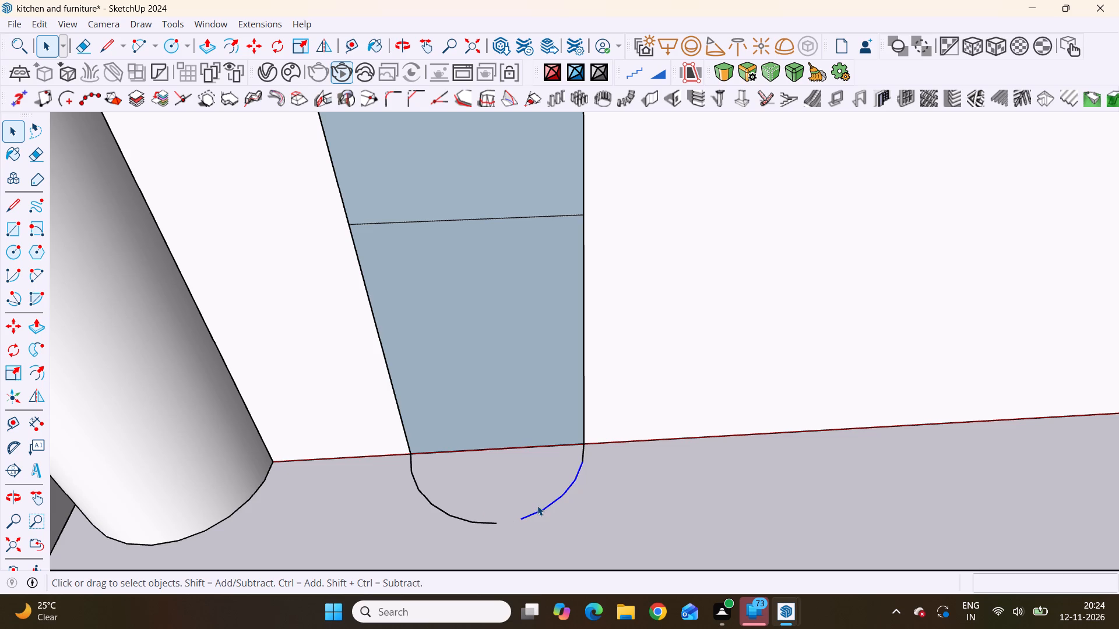
pyautogui.press('e')
pyautogui.click(545, 511)
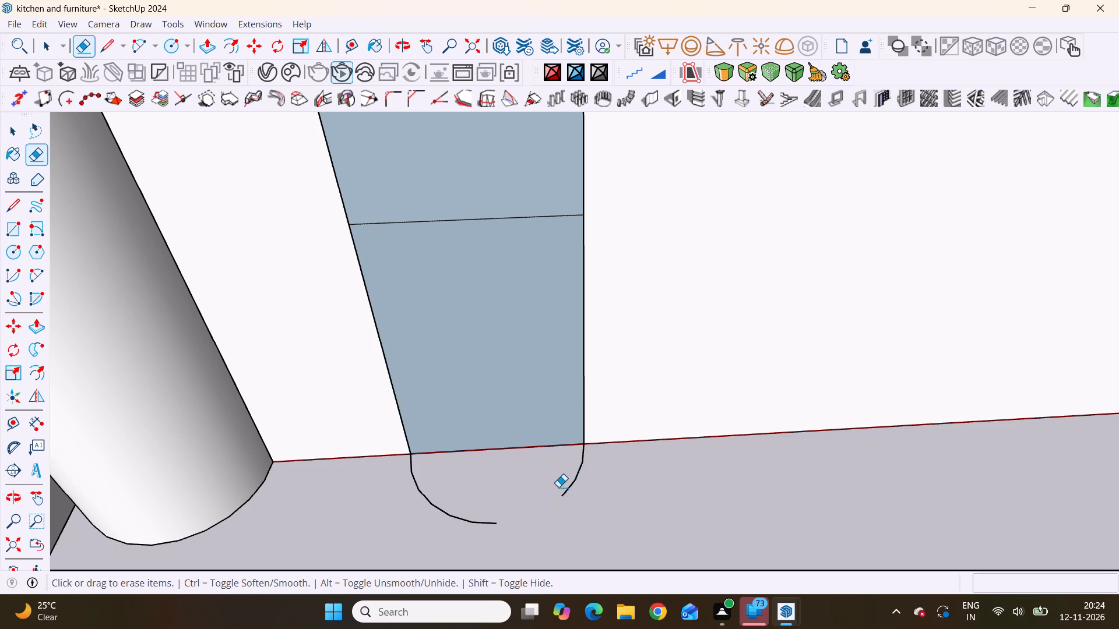
pyautogui.click(580, 477)
pyautogui.click(586, 456)
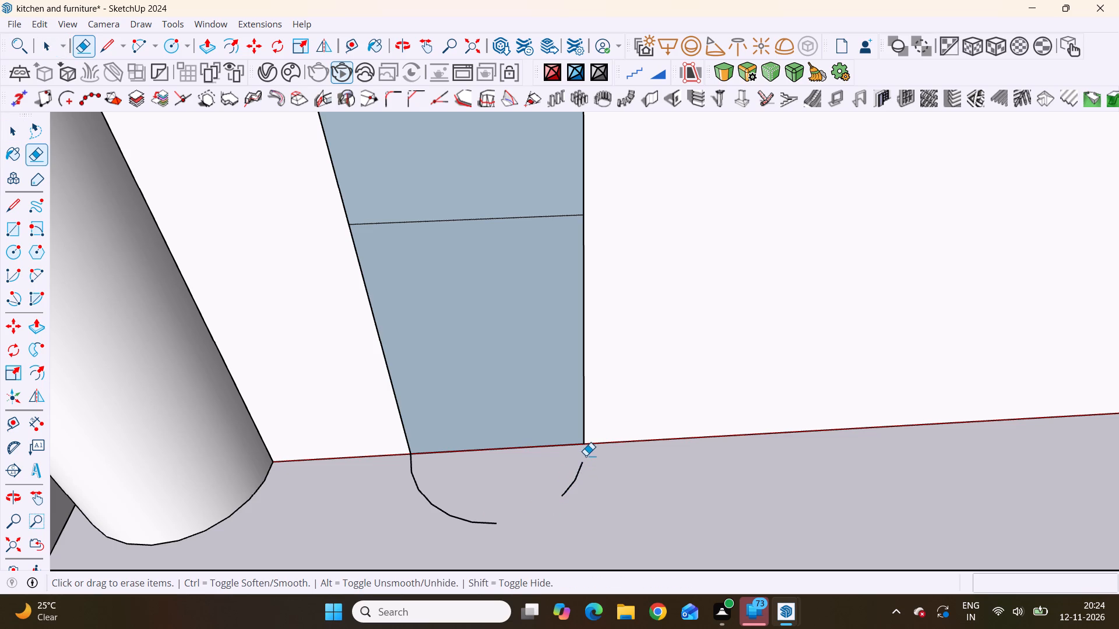
pyautogui.click(581, 467)
pyautogui.click(575, 481)
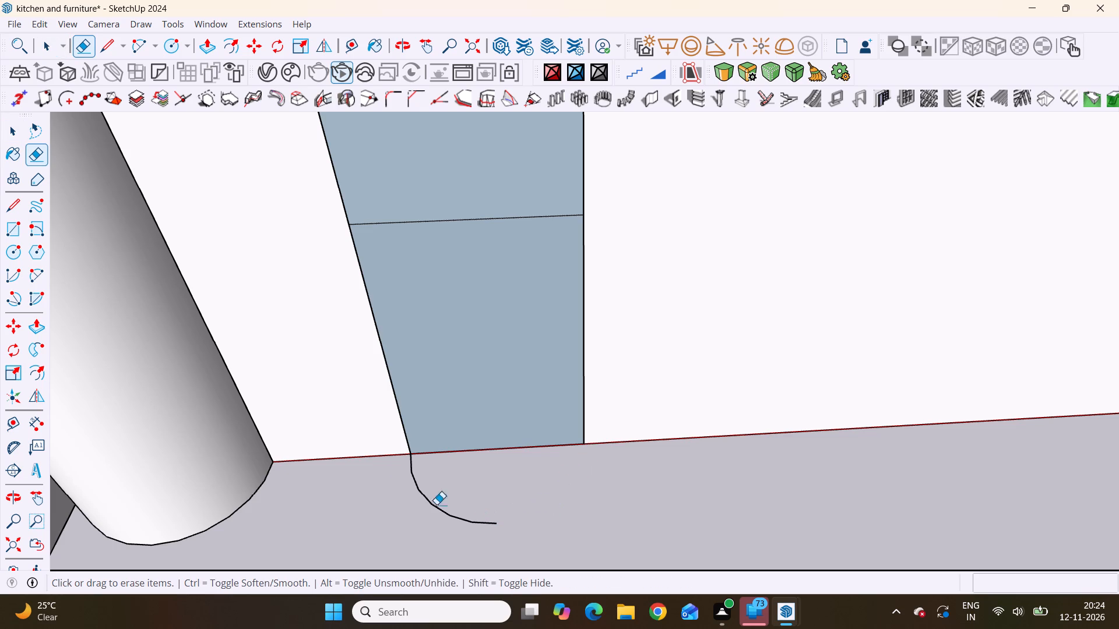
pyautogui.click(415, 468)
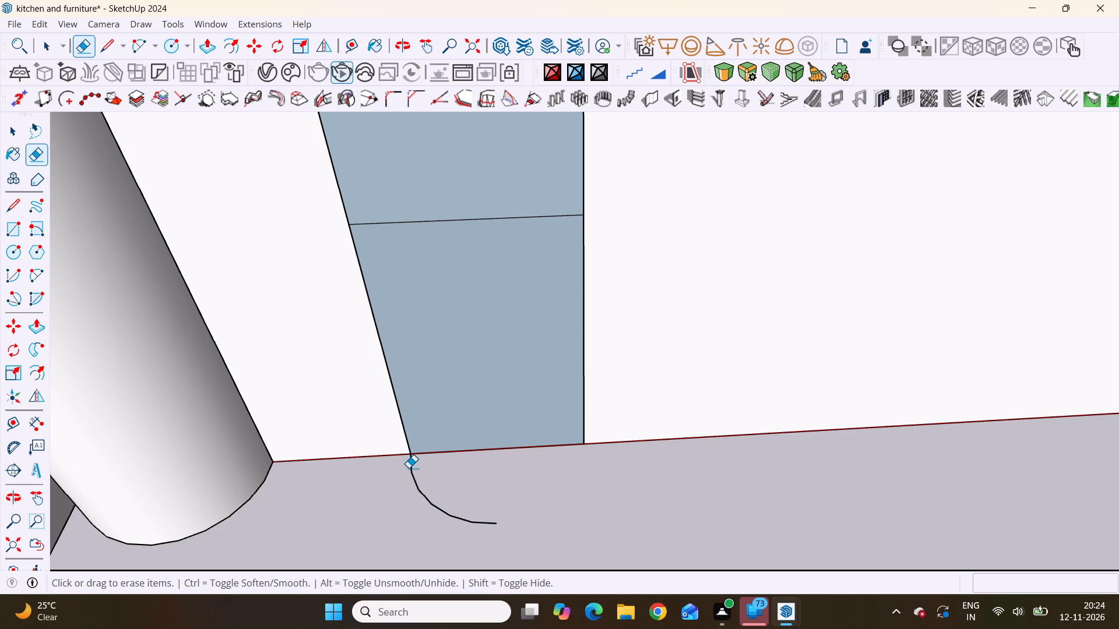
pyautogui.click(410, 468)
pyautogui.click(414, 477)
pyautogui.click(423, 497)
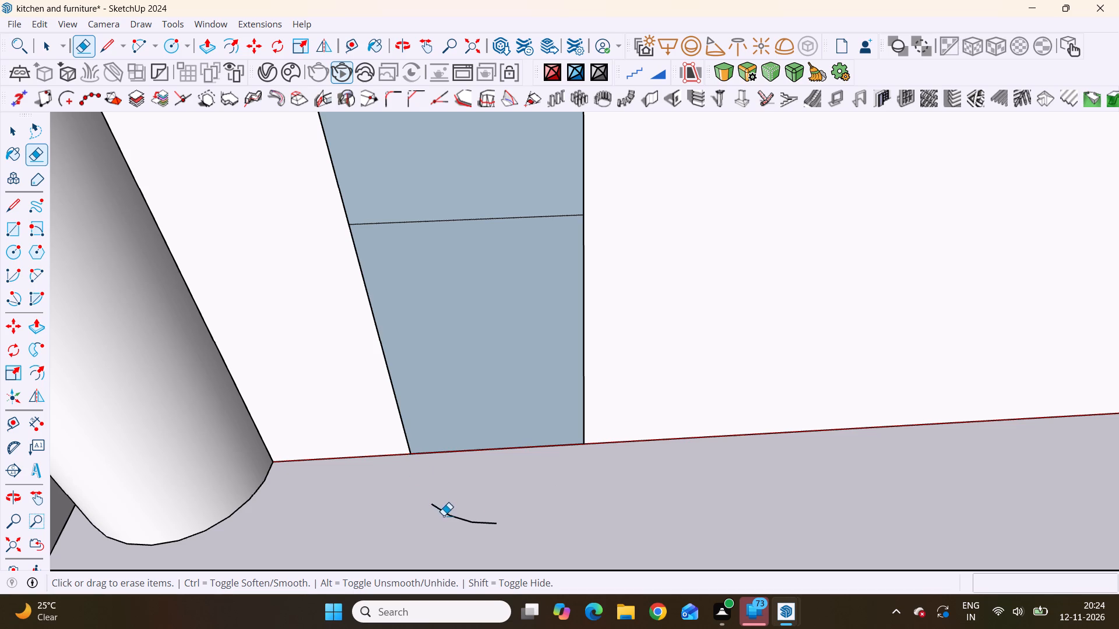
pyautogui.click(444, 515)
pyautogui.click(466, 525)
pyautogui.click(480, 525)
pyautogui.moveTo(501, 503); pyautogui.dragTo(495, 510)
pyautogui.moveTo(495, 510); pyautogui.dragTo(478, 515)
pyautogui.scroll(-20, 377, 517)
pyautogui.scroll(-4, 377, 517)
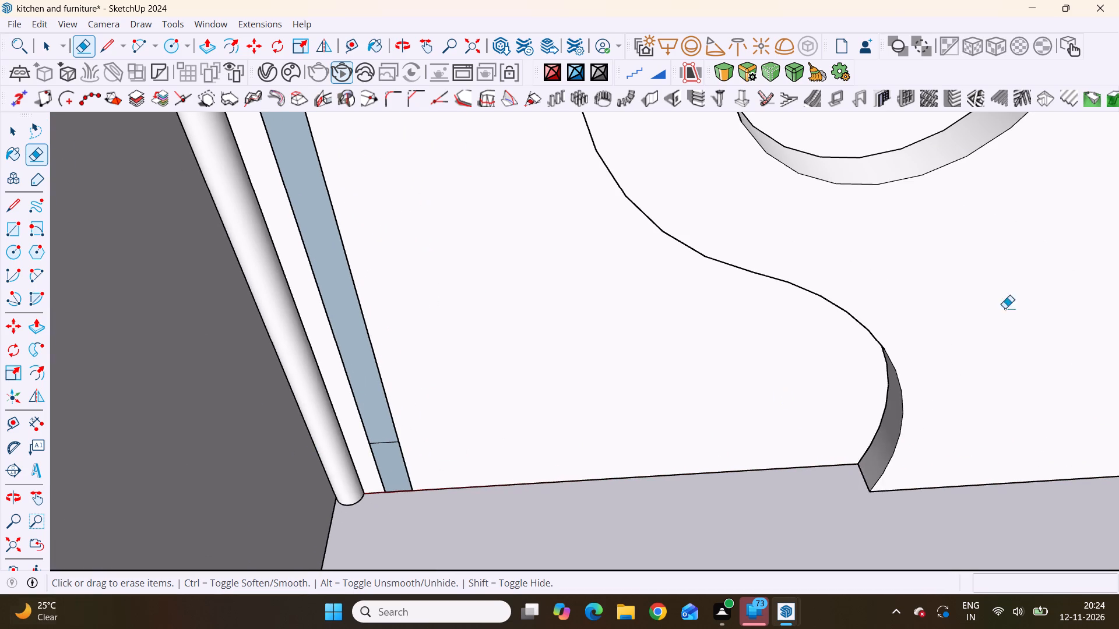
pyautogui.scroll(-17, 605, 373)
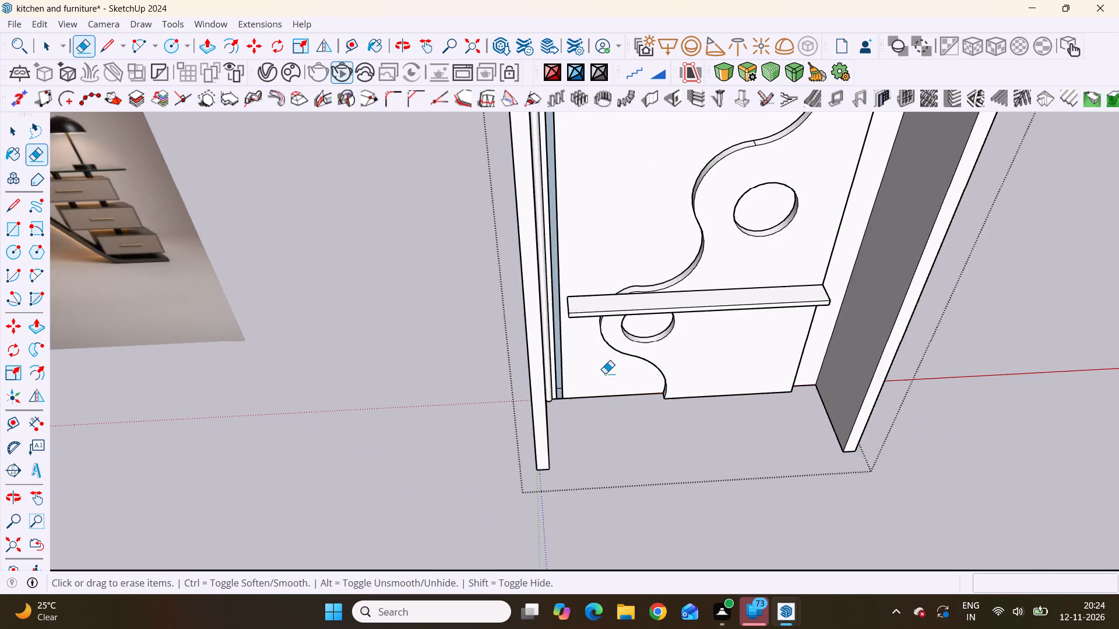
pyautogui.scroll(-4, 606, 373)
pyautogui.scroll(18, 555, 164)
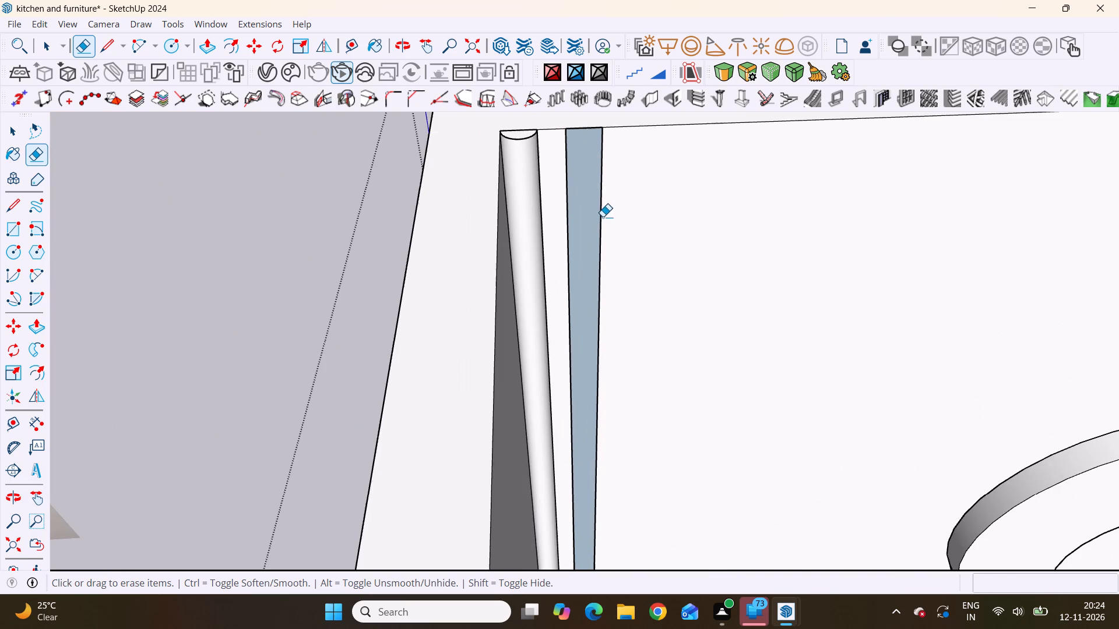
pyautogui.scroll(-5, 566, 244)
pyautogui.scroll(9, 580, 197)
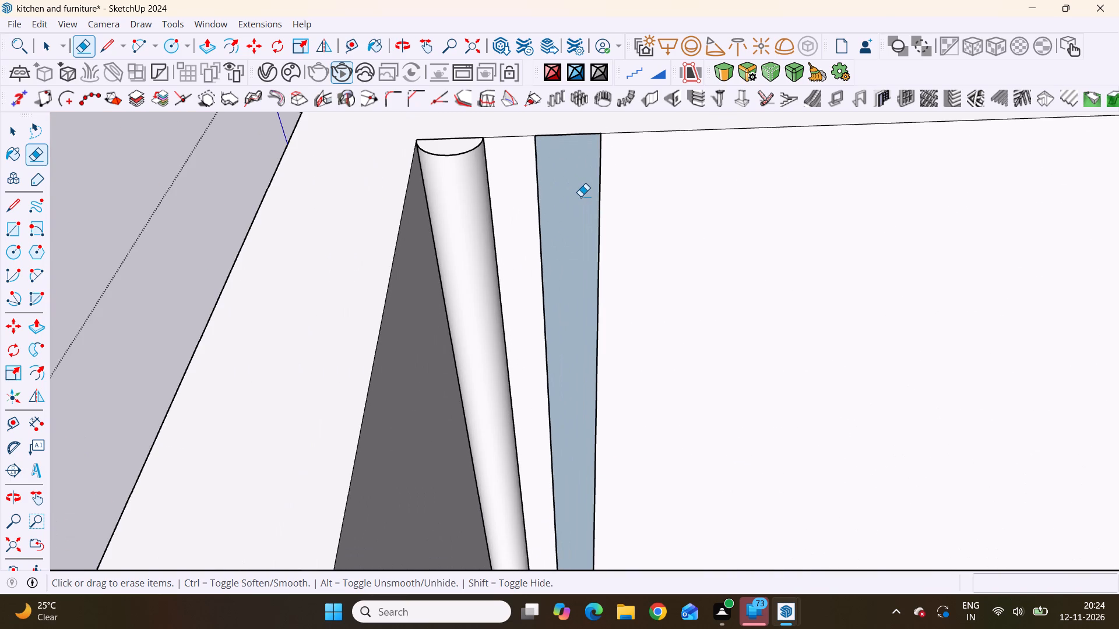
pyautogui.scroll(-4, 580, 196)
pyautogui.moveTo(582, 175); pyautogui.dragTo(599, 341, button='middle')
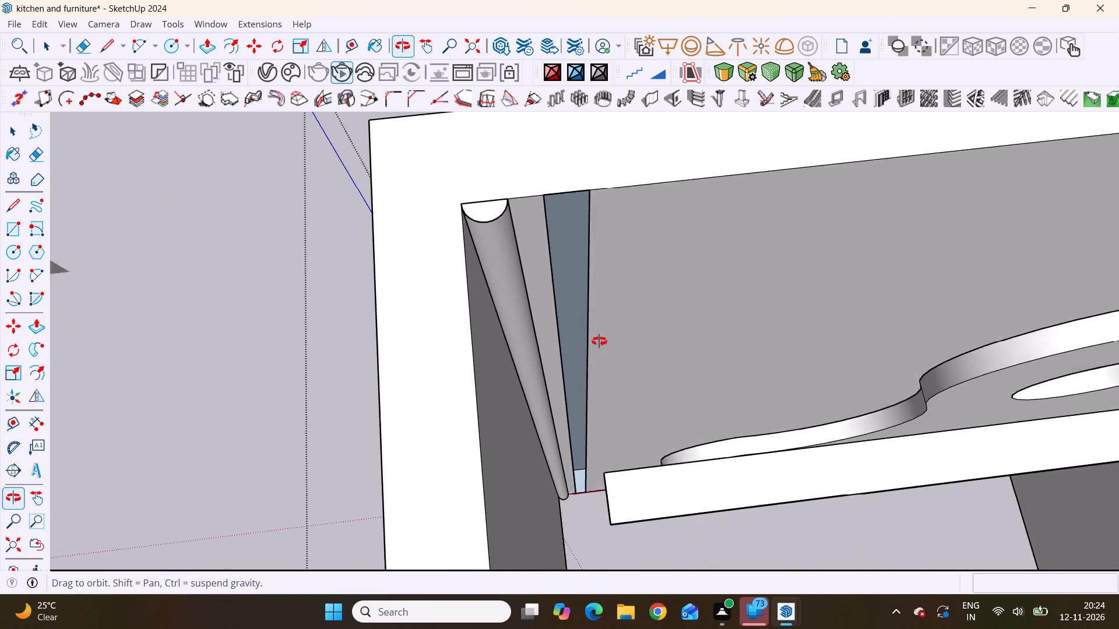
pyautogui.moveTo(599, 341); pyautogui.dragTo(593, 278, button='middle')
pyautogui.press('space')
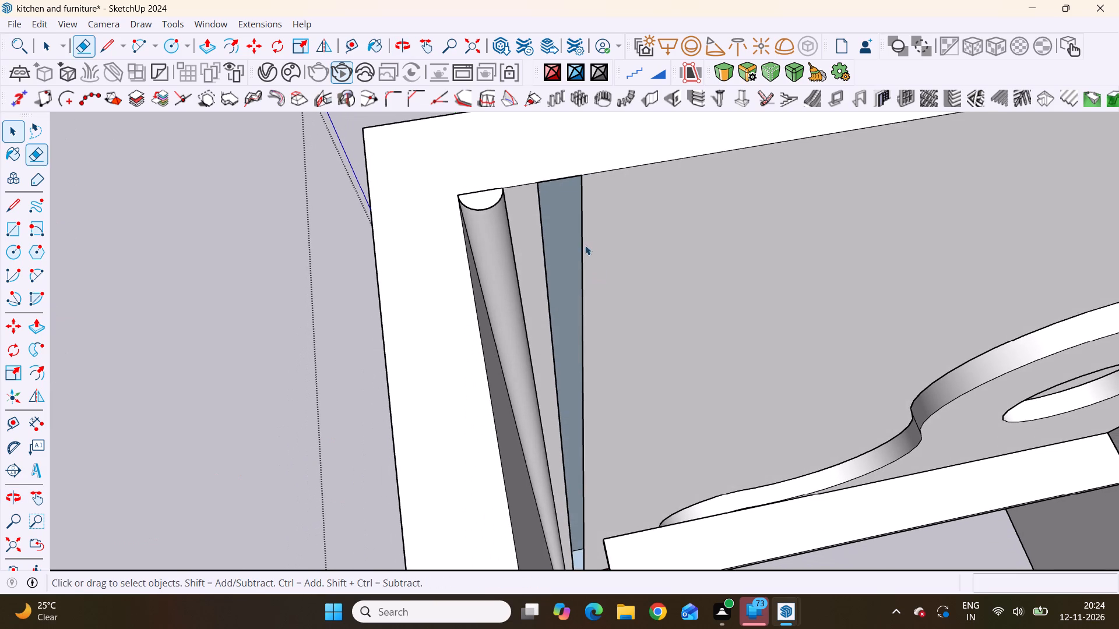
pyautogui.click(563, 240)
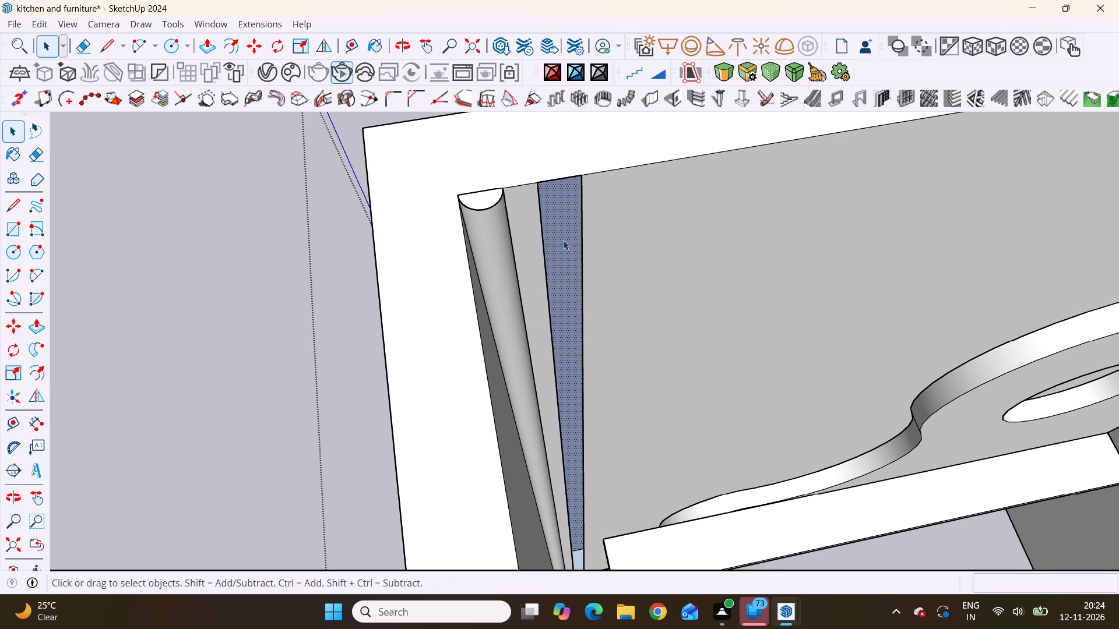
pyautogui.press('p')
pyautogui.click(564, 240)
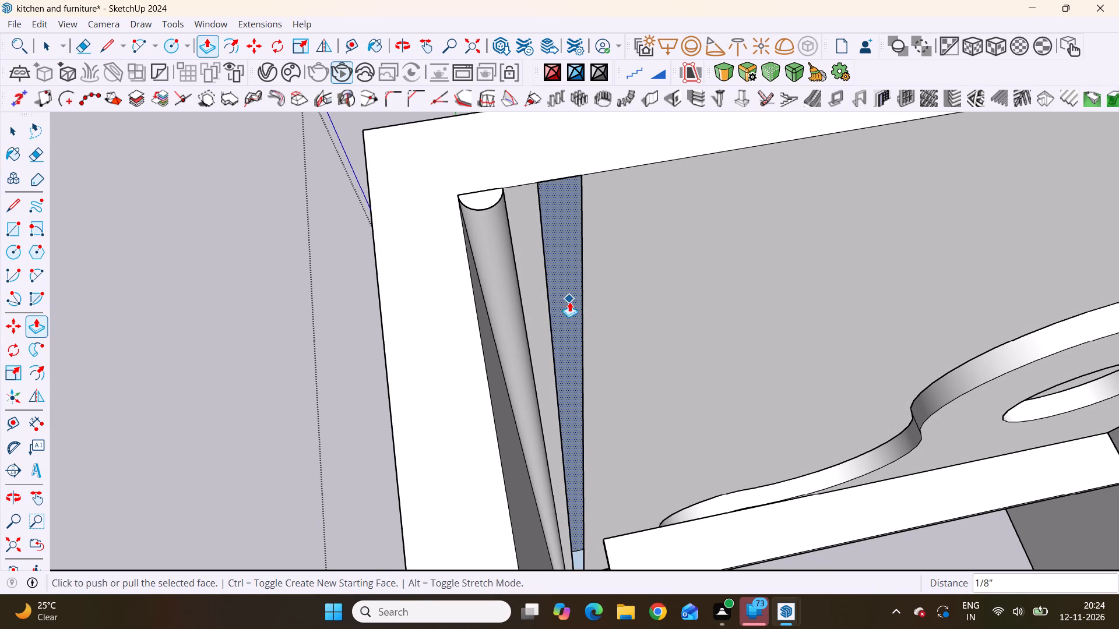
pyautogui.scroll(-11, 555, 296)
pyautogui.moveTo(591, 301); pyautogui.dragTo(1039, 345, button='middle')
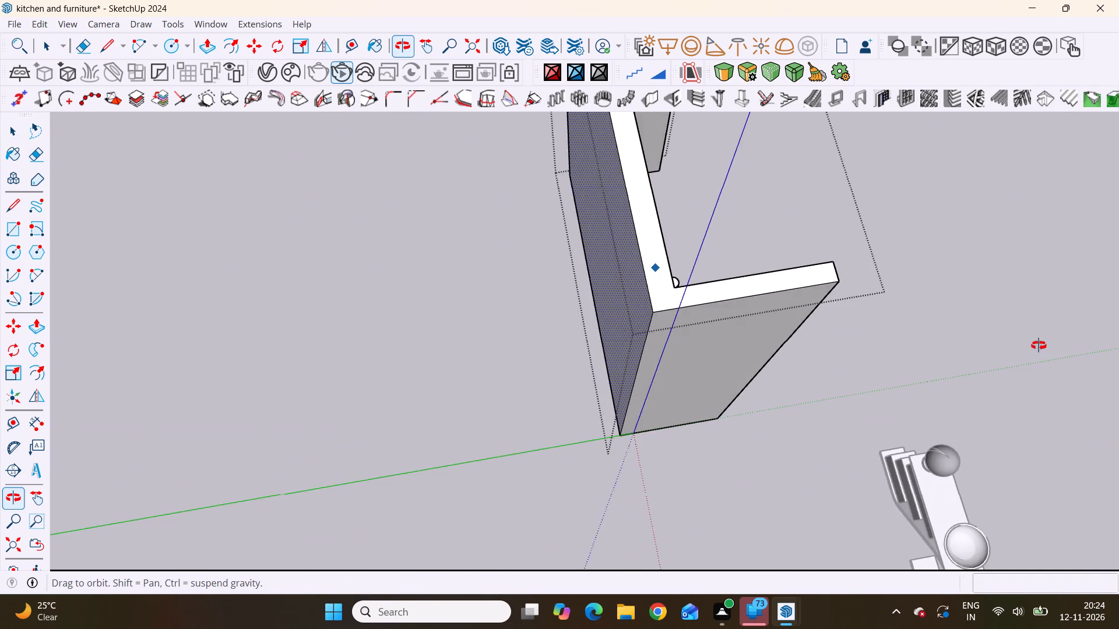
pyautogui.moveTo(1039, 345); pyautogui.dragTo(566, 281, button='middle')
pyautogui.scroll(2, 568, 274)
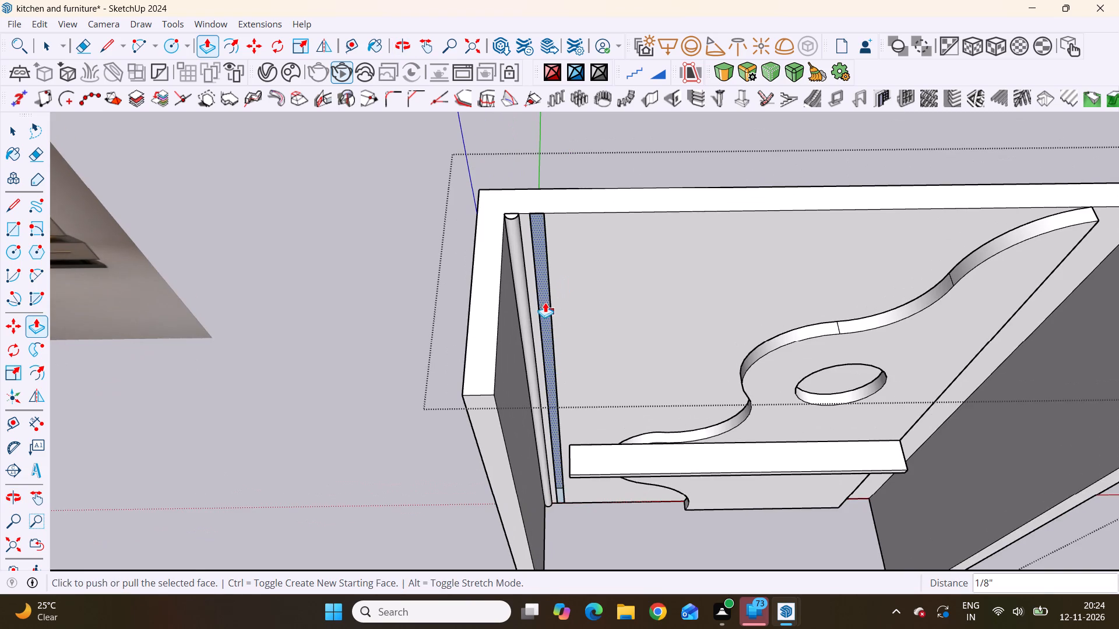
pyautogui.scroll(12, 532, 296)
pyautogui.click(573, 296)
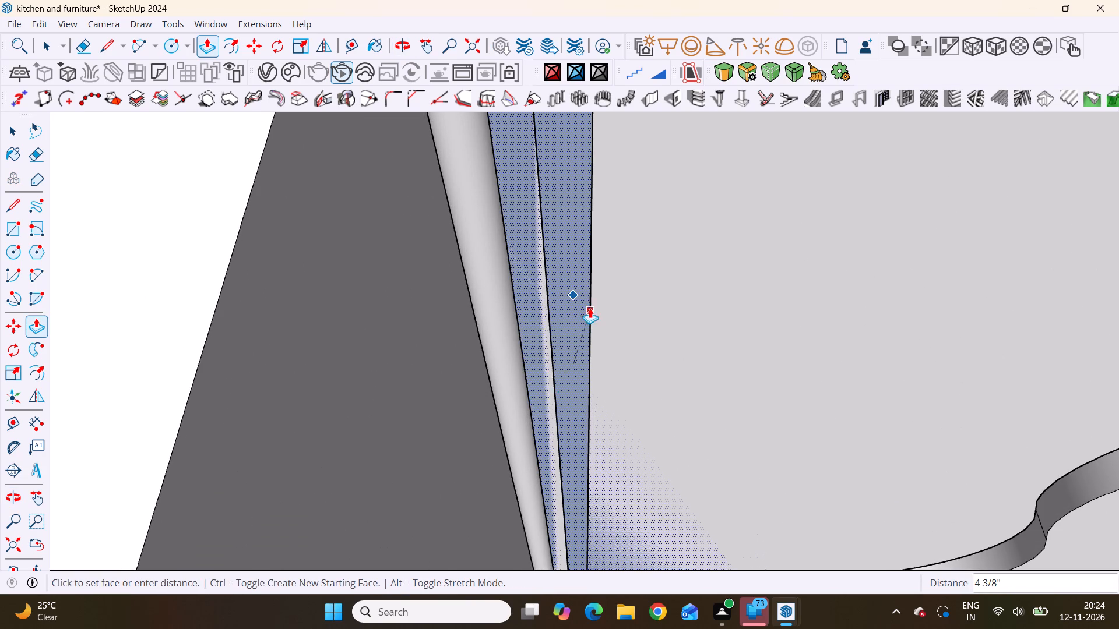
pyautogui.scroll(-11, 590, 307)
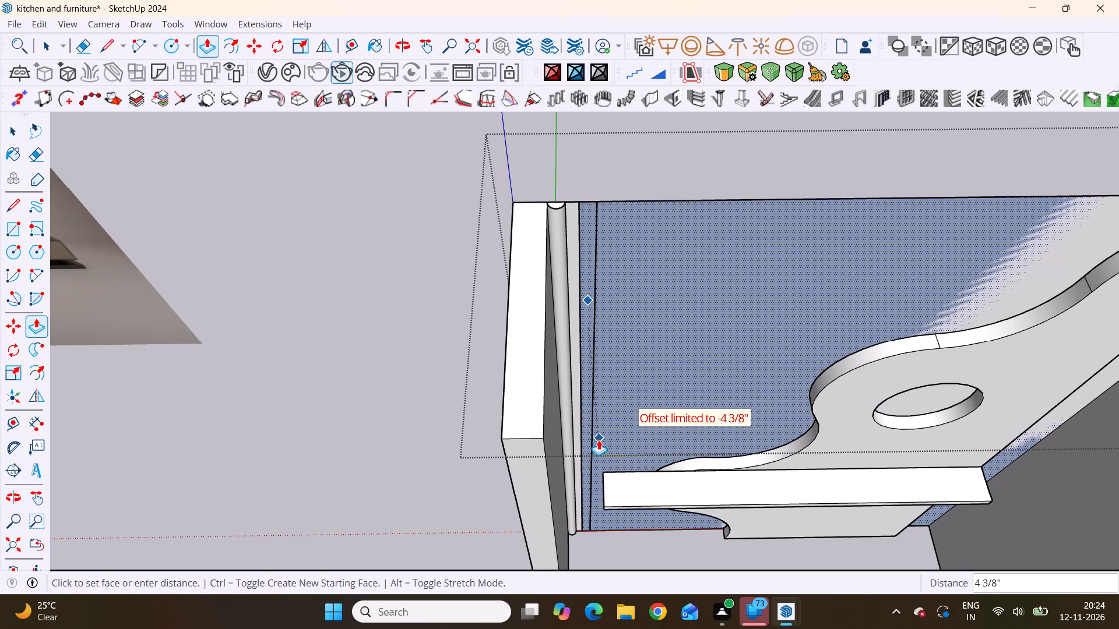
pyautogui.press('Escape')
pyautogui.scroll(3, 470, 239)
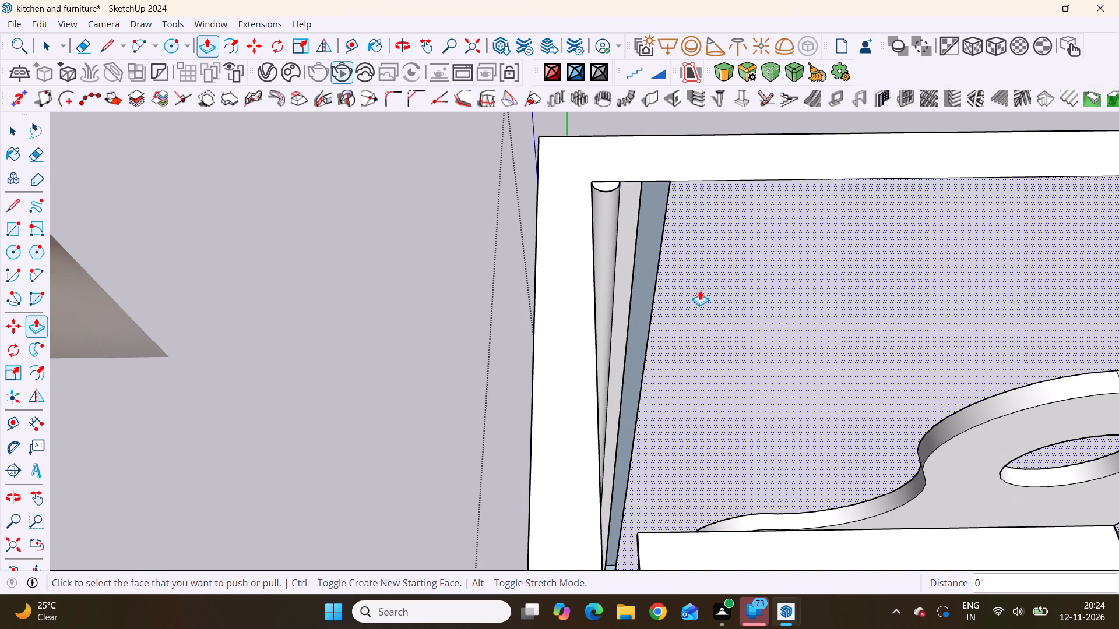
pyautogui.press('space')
# Draw a rectangle over the open vertical strip beside the slat, from its top corner to the opposite bottom corner, closing the back panel face.
pyautogui.scroll(4, 646, 207)
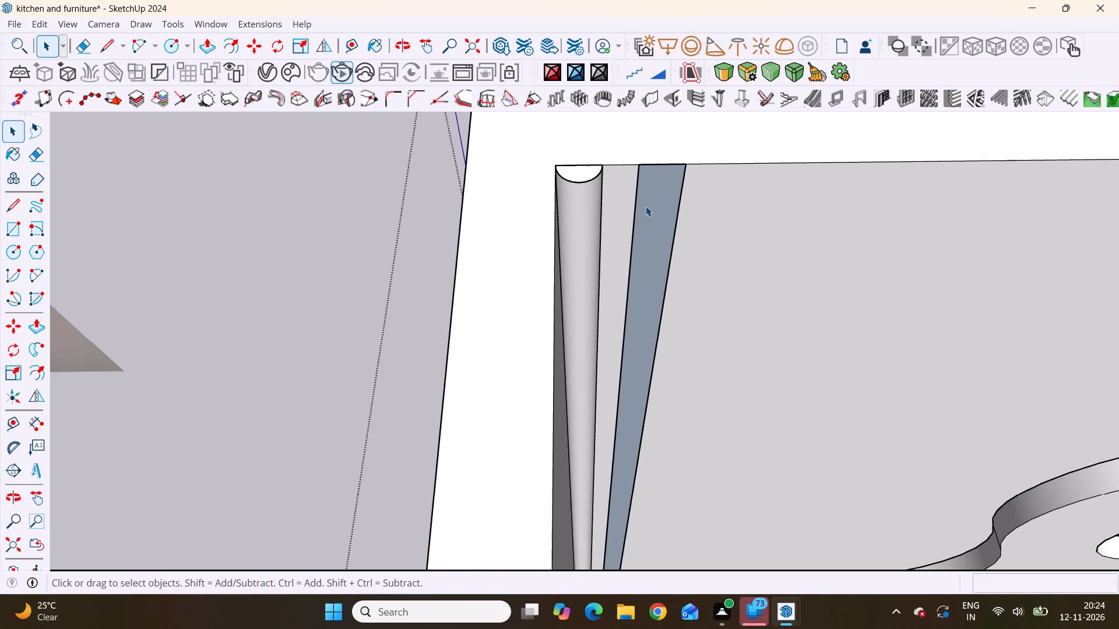
pyautogui.press('r')
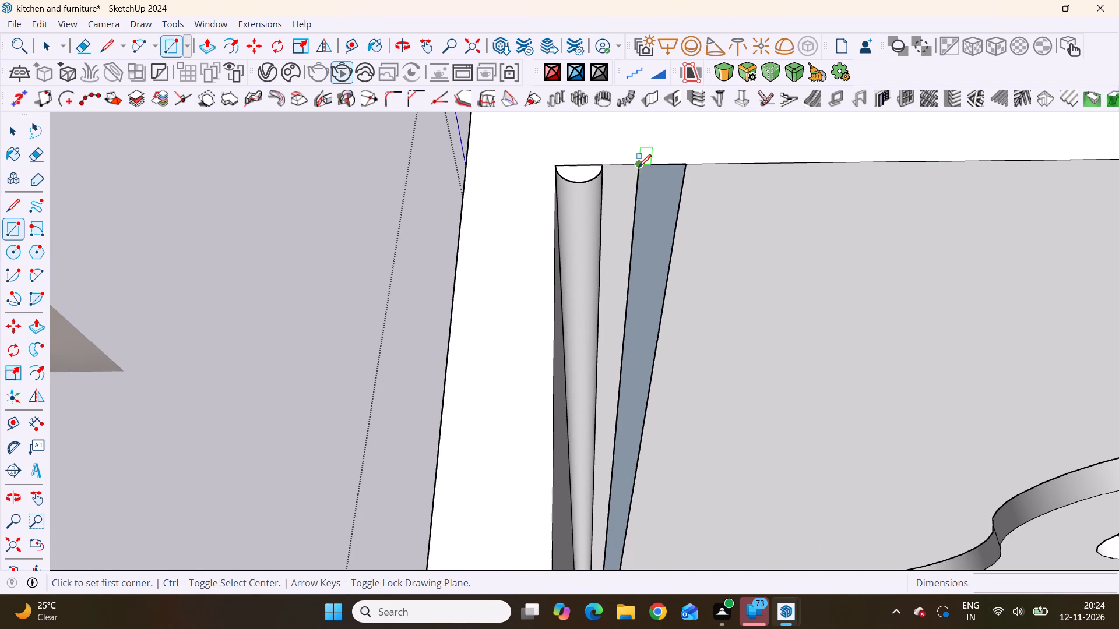
pyautogui.click(638, 167)
pyautogui.scroll(-10, 682, 300)
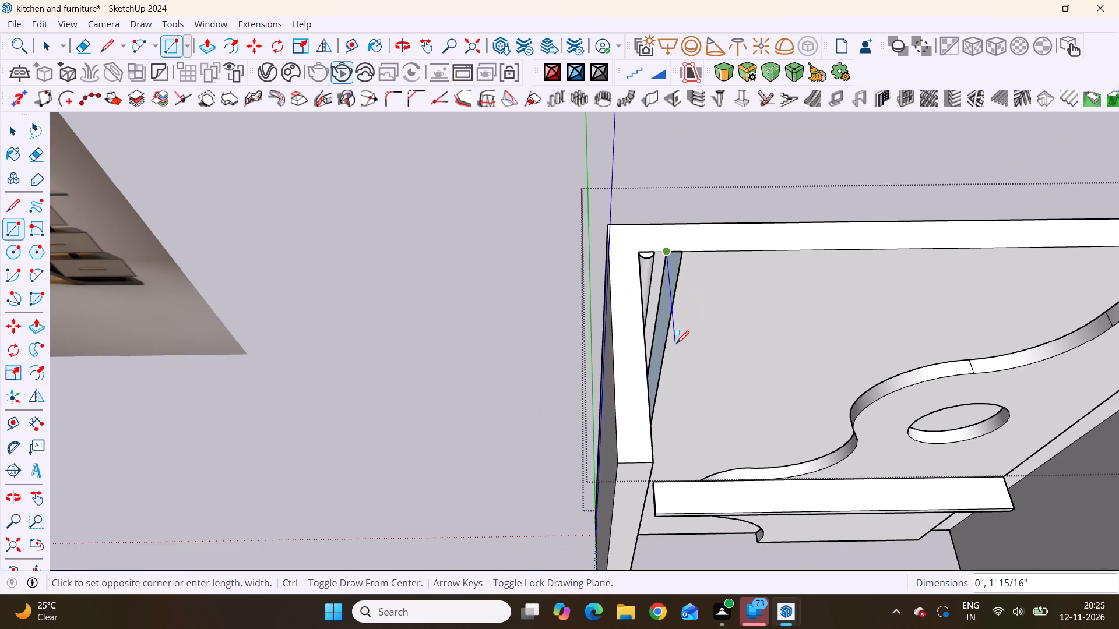
pyautogui.moveTo(621, 349); pyautogui.dragTo(554, 359, button='middle')
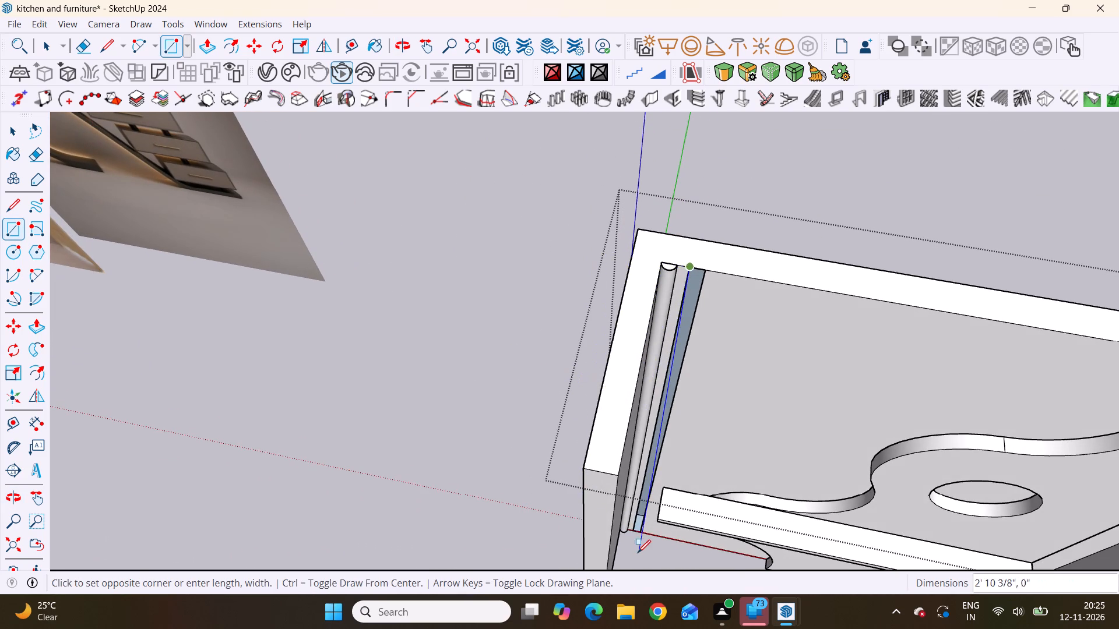
pyautogui.scroll(20, 638, 554)
pyautogui.scroll(3, 638, 554)
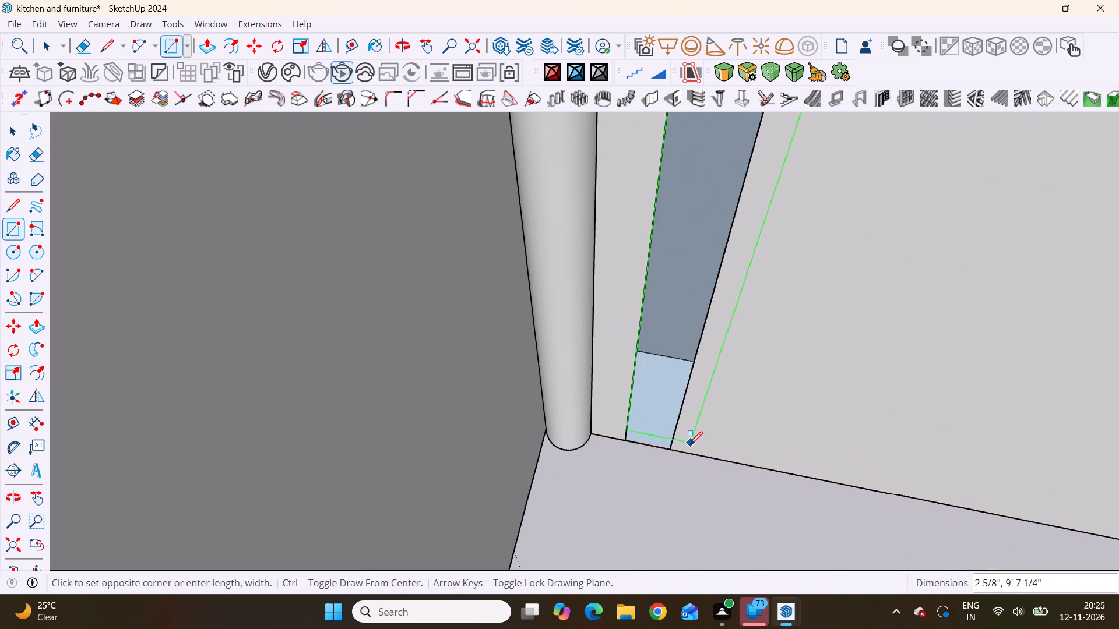
pyautogui.click(668, 453)
# Delete the two vertical edges bounding the filled strip so it merges with the back panel face.
pyautogui.scroll(-4, 562, 470)
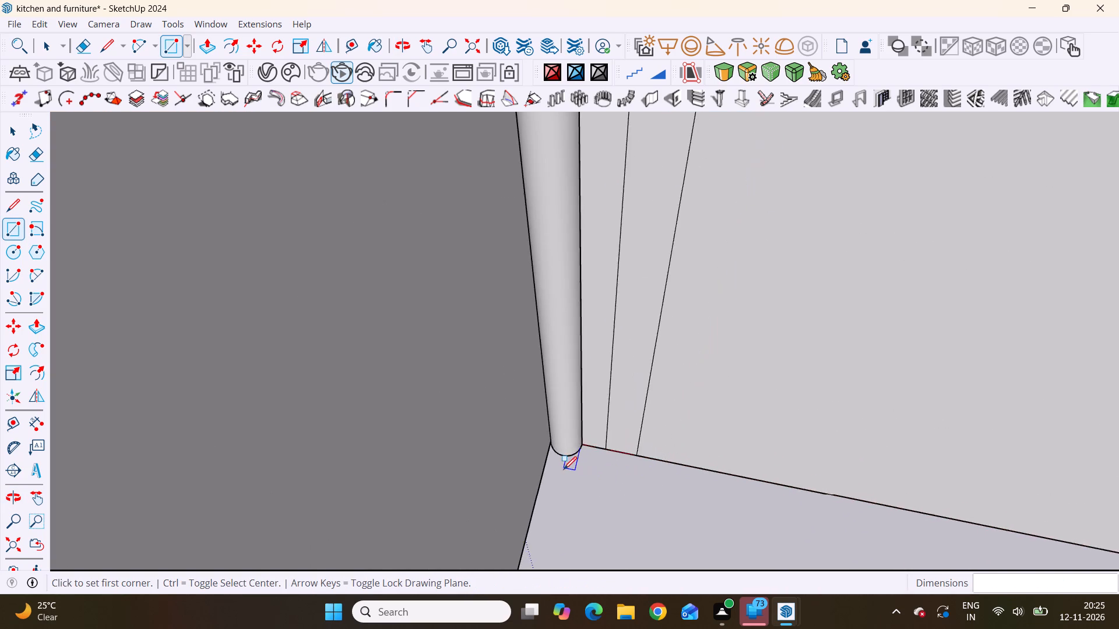
pyautogui.scroll(-17, 564, 469)
pyautogui.moveTo(647, 523); pyautogui.dragTo(678, 557, button='middle')
pyautogui.scroll(-4, 678, 557)
pyautogui.scroll(7, 670, 269)
pyautogui.press('space')
pyautogui.scroll(3, 685, 259)
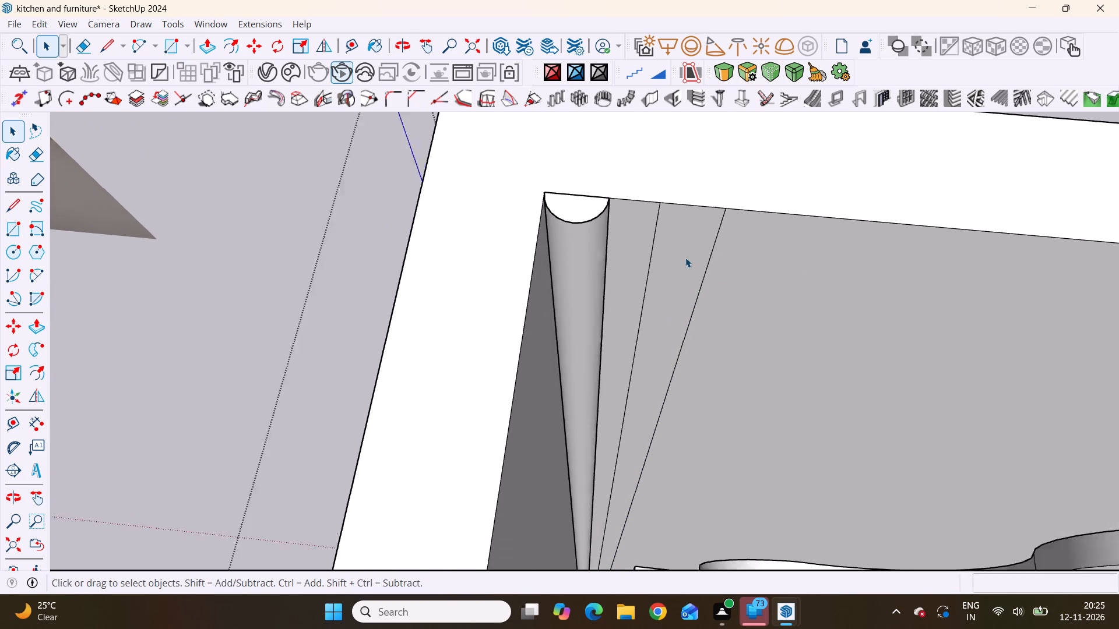
pyautogui.scroll(2, 685, 257)
pyautogui.click(646, 224)
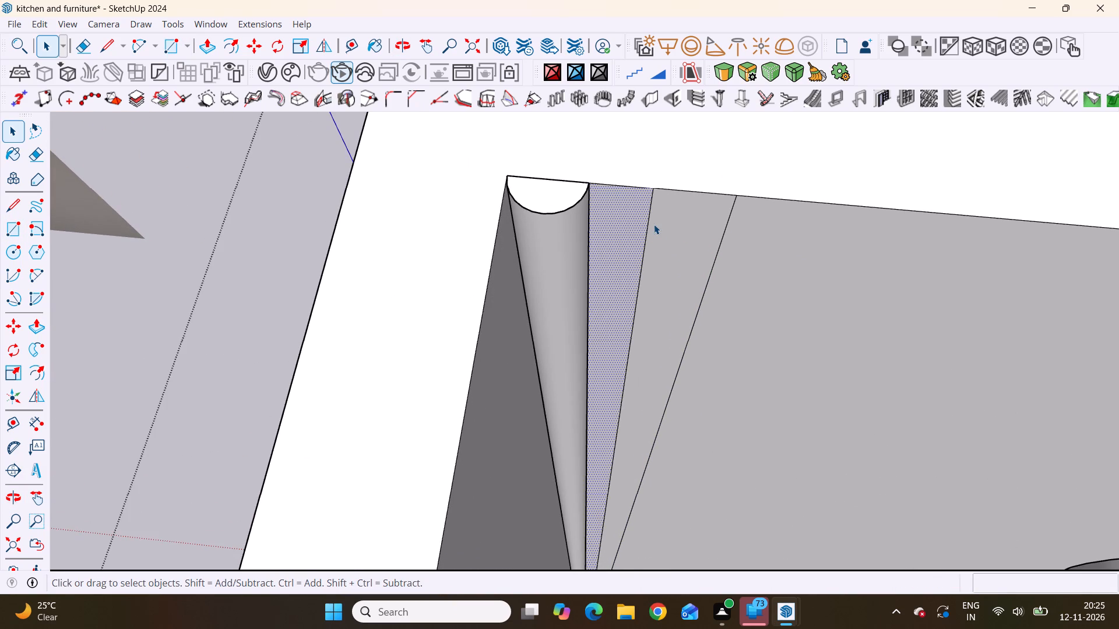
pyautogui.click(649, 218)
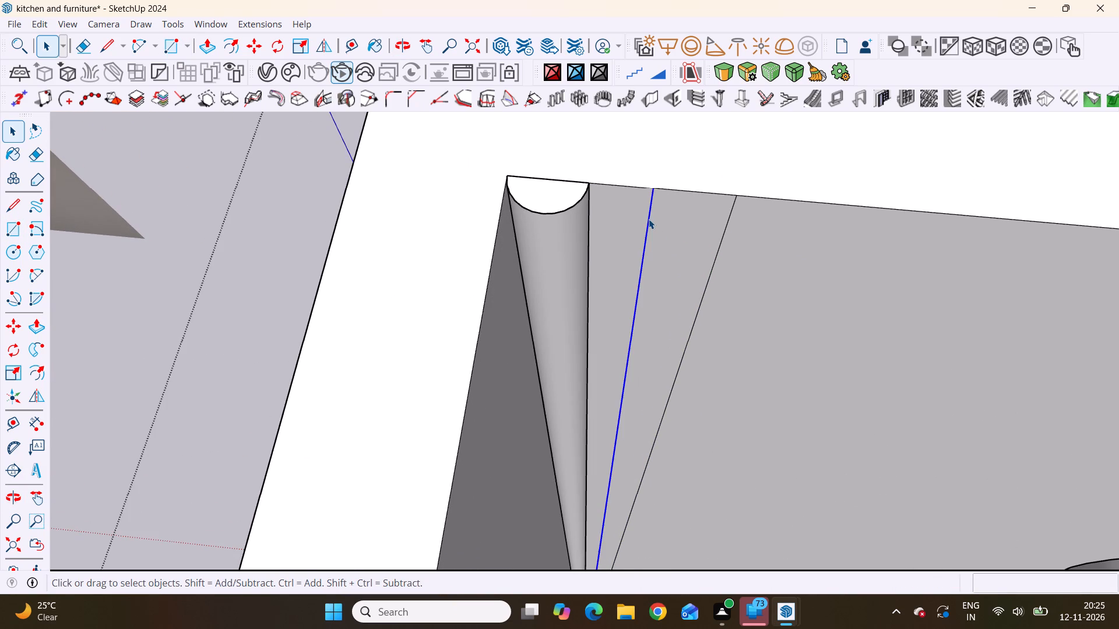
pyautogui.click(649, 219)
pyautogui.press('Delete')
pyautogui.click(716, 253)
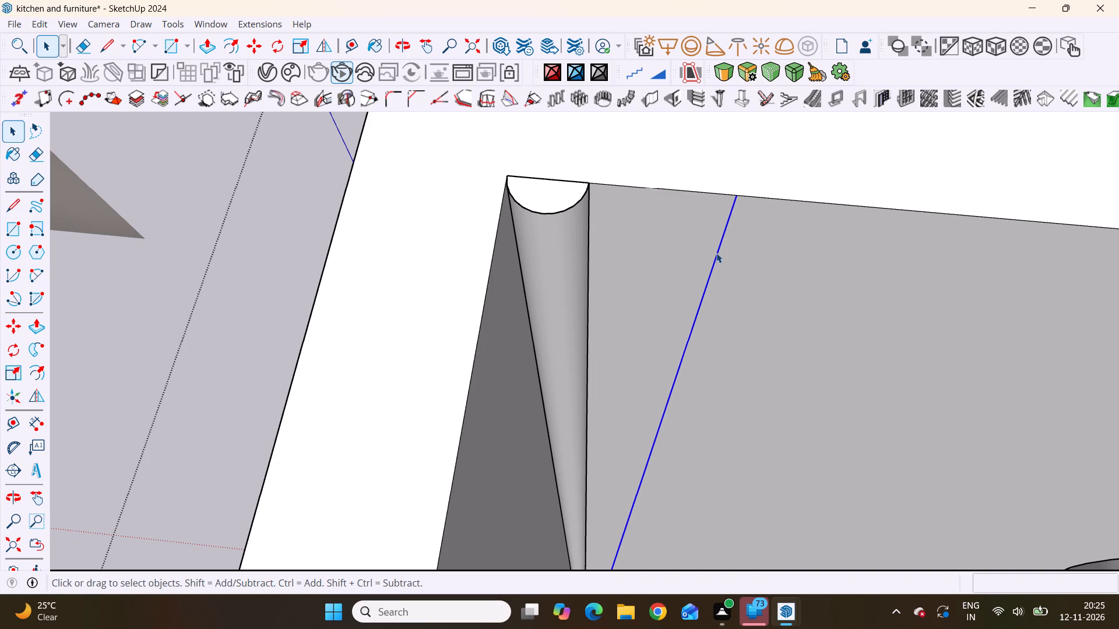
pyautogui.press('Delete')
# Copy the slat group about 1 15/16" along the back panel, snapping its rear outer top corner to the original's other rear top corner.
pyautogui.scroll(-19, 538, 209)
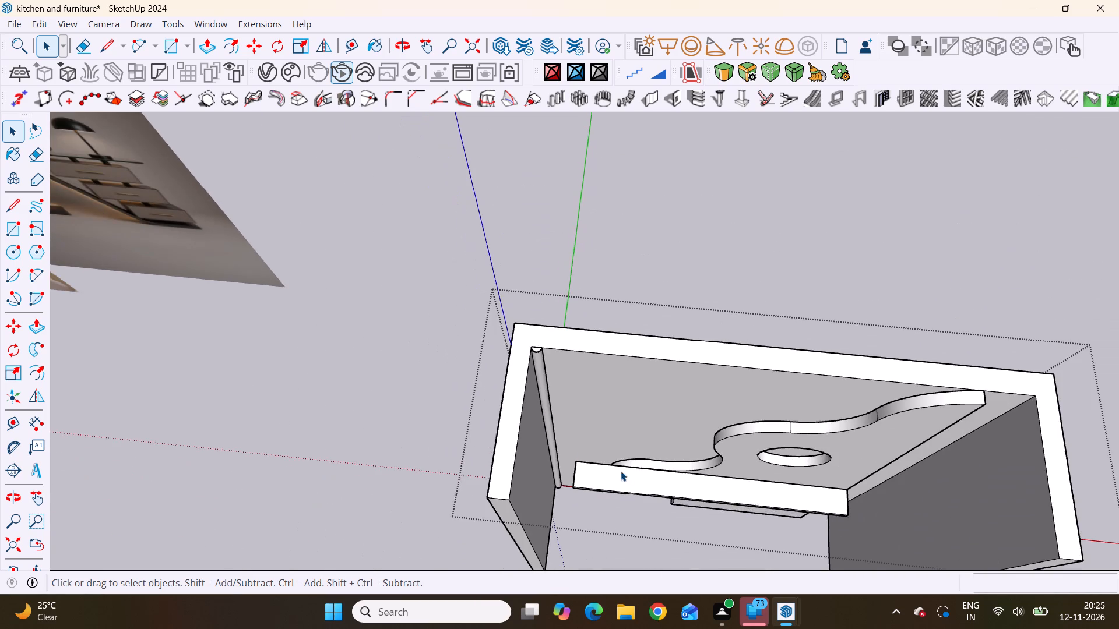
pyautogui.moveTo(622, 454); pyautogui.dragTo(652, 370, button='middle')
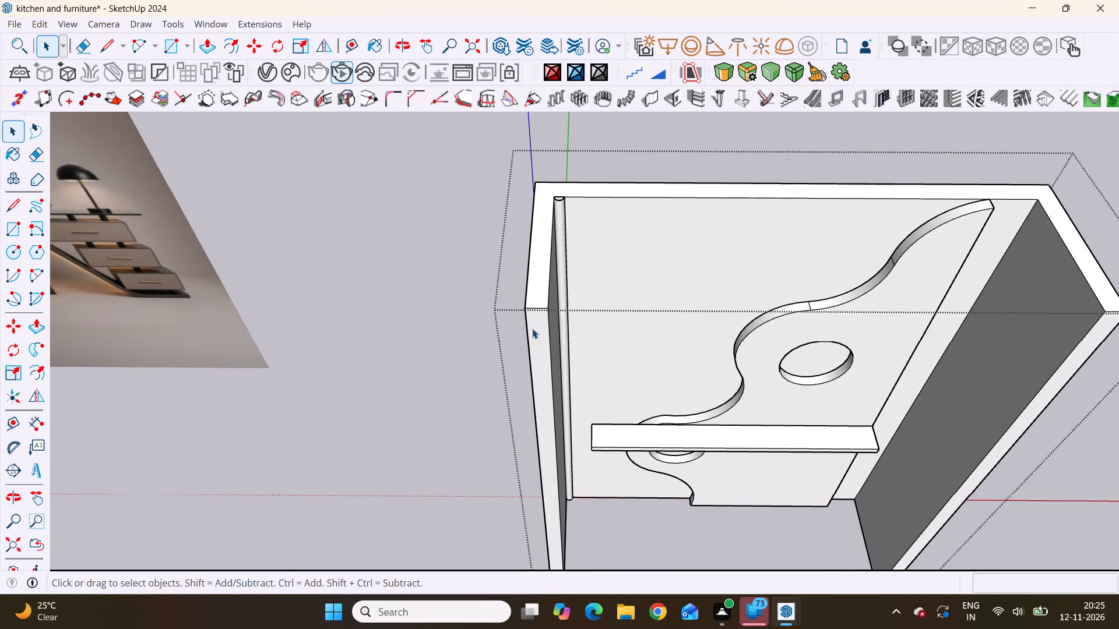
pyautogui.moveTo(590, 289); pyautogui.dragTo(593, 358, button='middle')
pyautogui.scroll(5, 532, 257)
pyautogui.scroll(4, 583, 250)
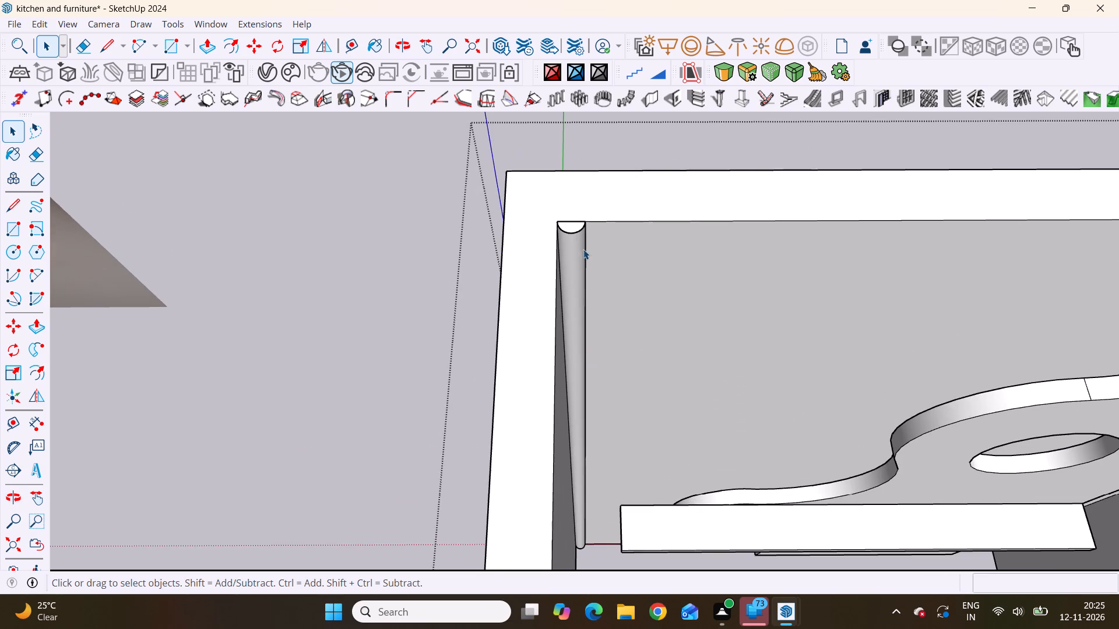
pyautogui.scroll(-9, 575, 245)
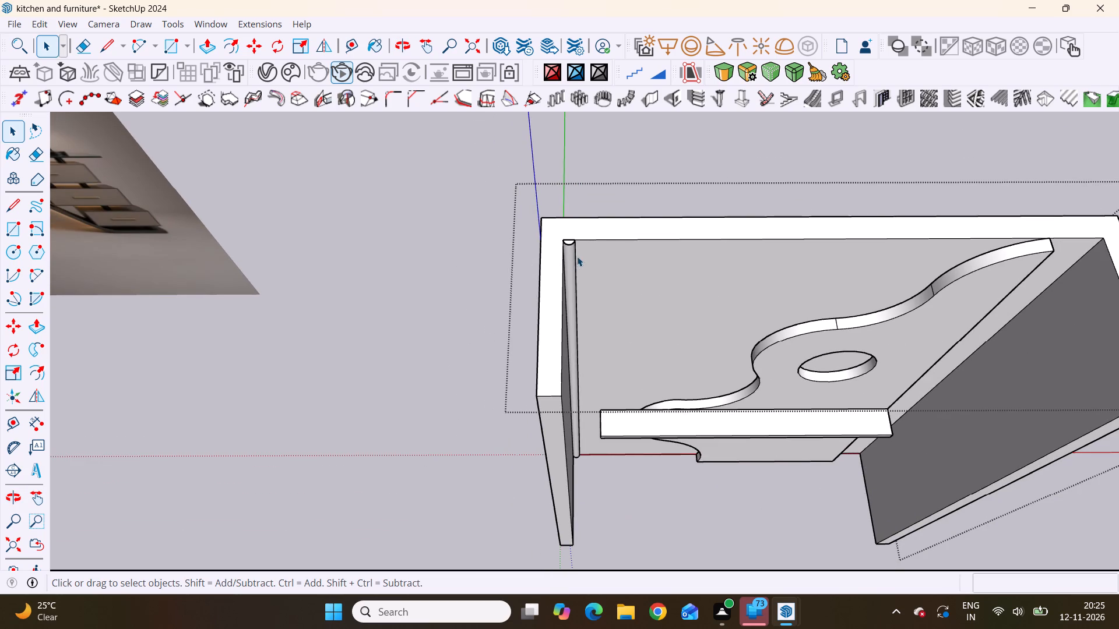
pyautogui.click(569, 249)
pyautogui.scroll(9, 569, 249)
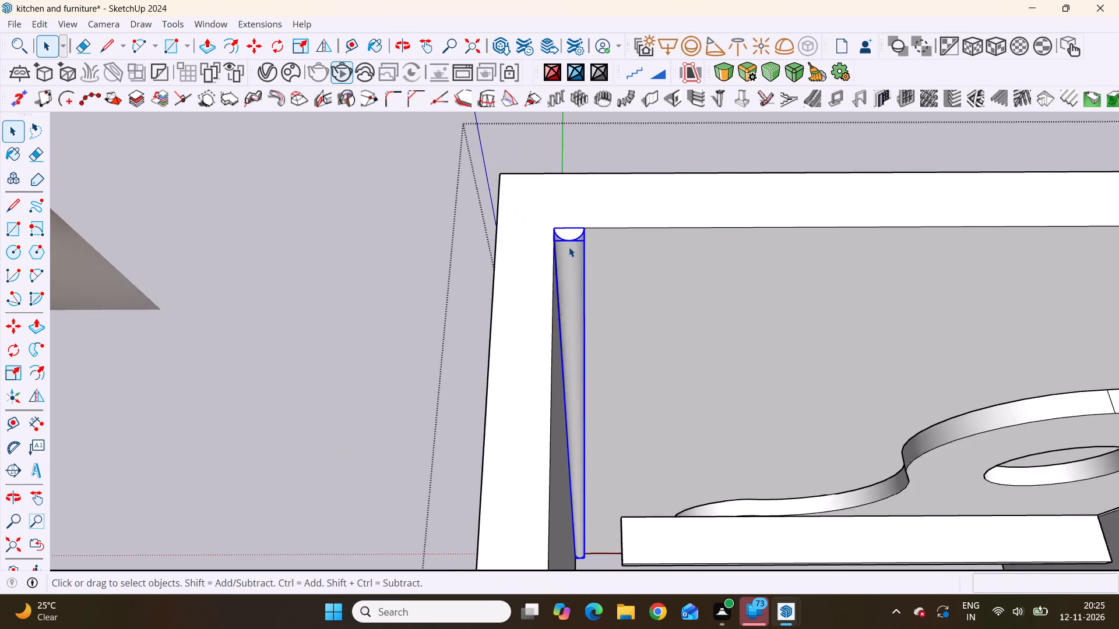
pyautogui.scroll(17, 569, 247)
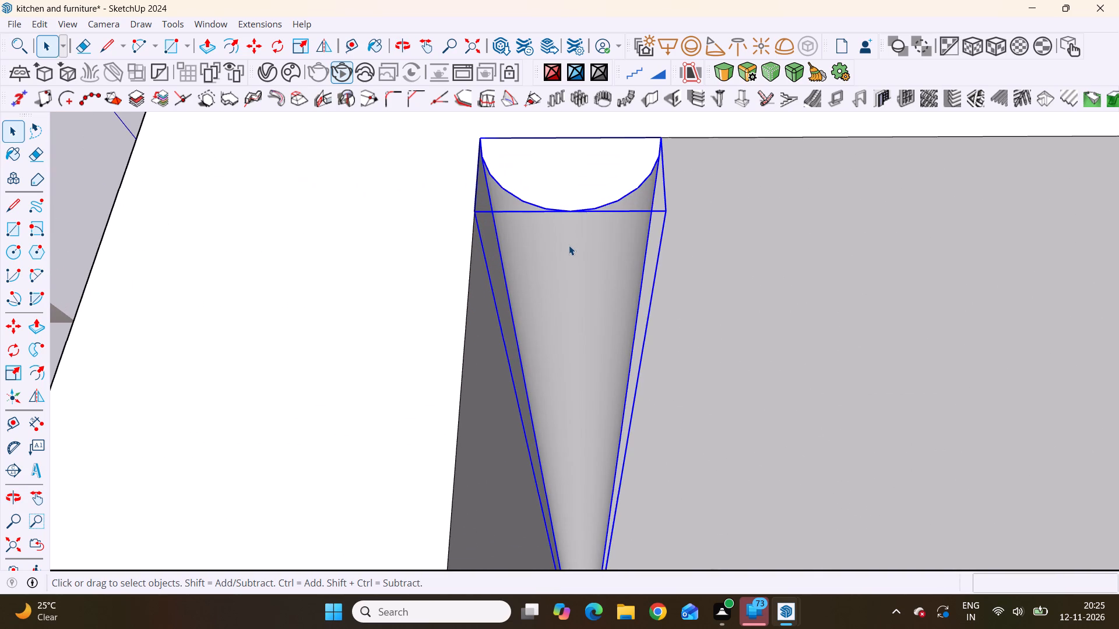
pyautogui.press('m')
pyautogui.scroll(-6, 565, 256)
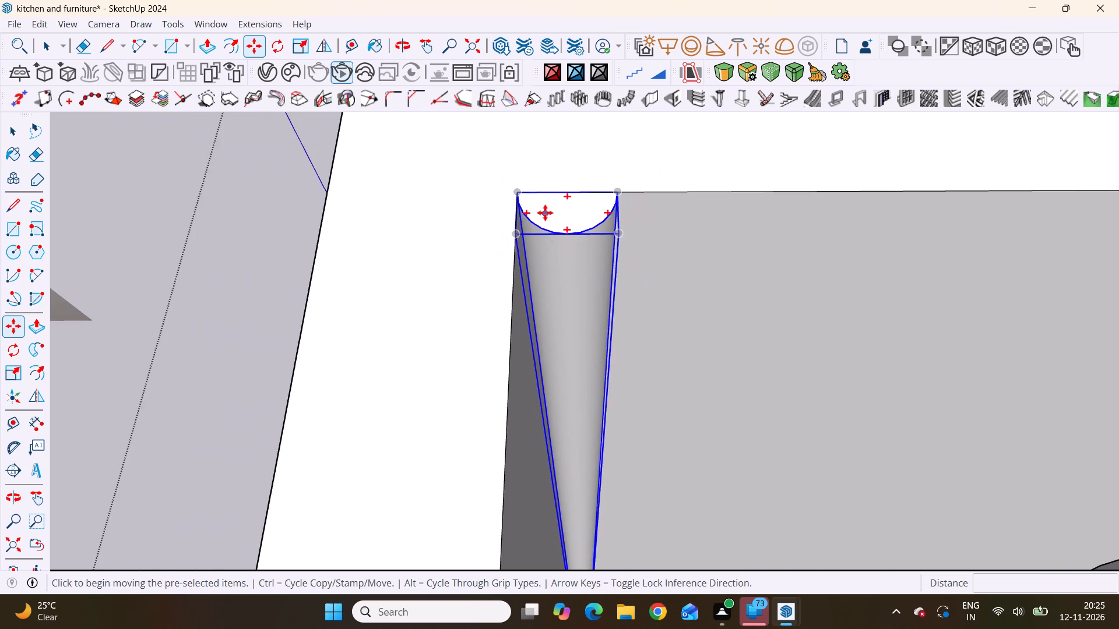
pyautogui.scroll(10, 542, 209)
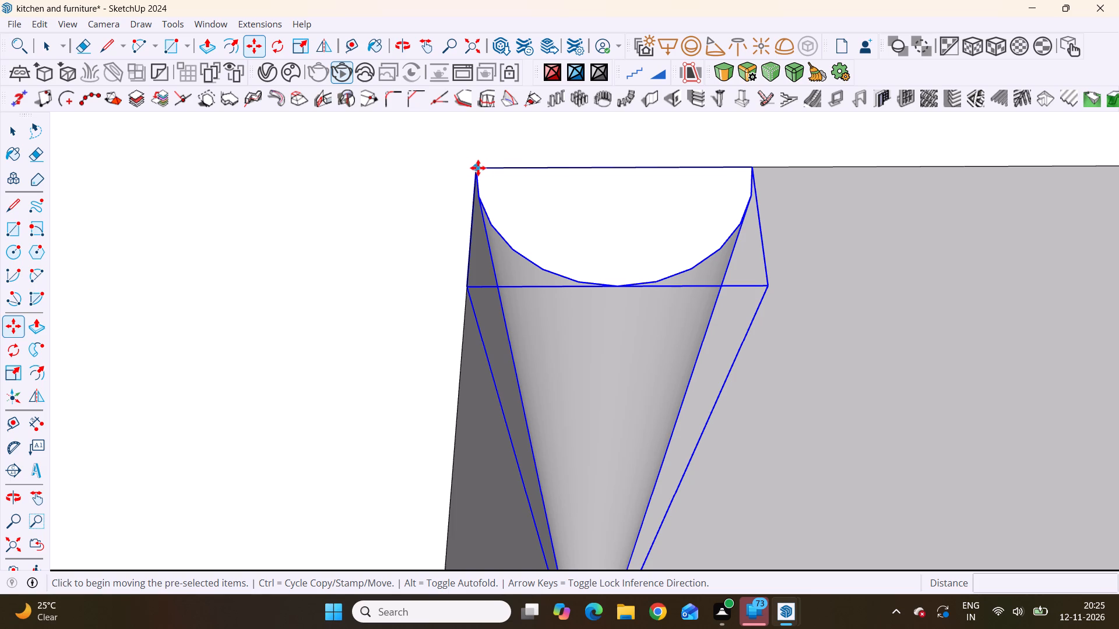
pyautogui.scroll(5, 475, 167)
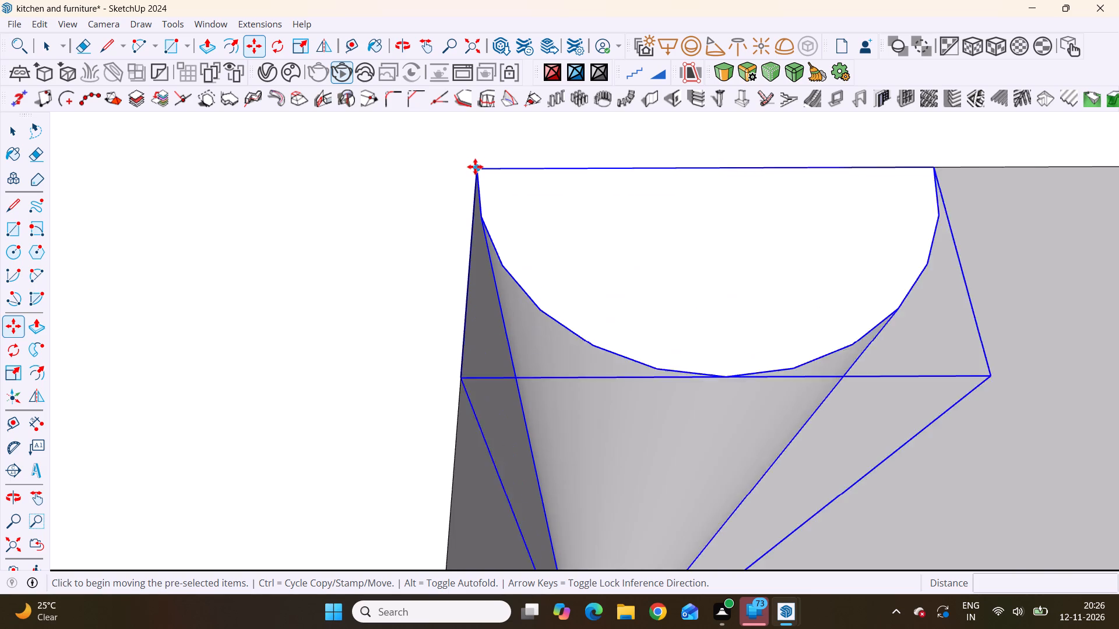
pyautogui.scroll(3, 475, 167)
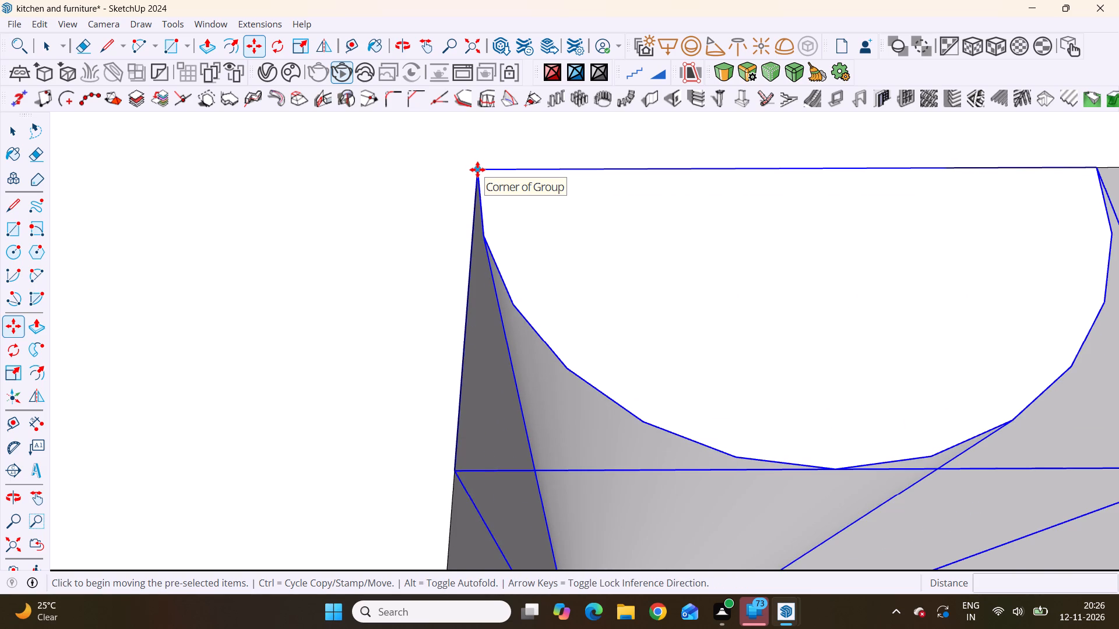
pyautogui.click(477, 169)
pyautogui.scroll(-5, 484, 183)
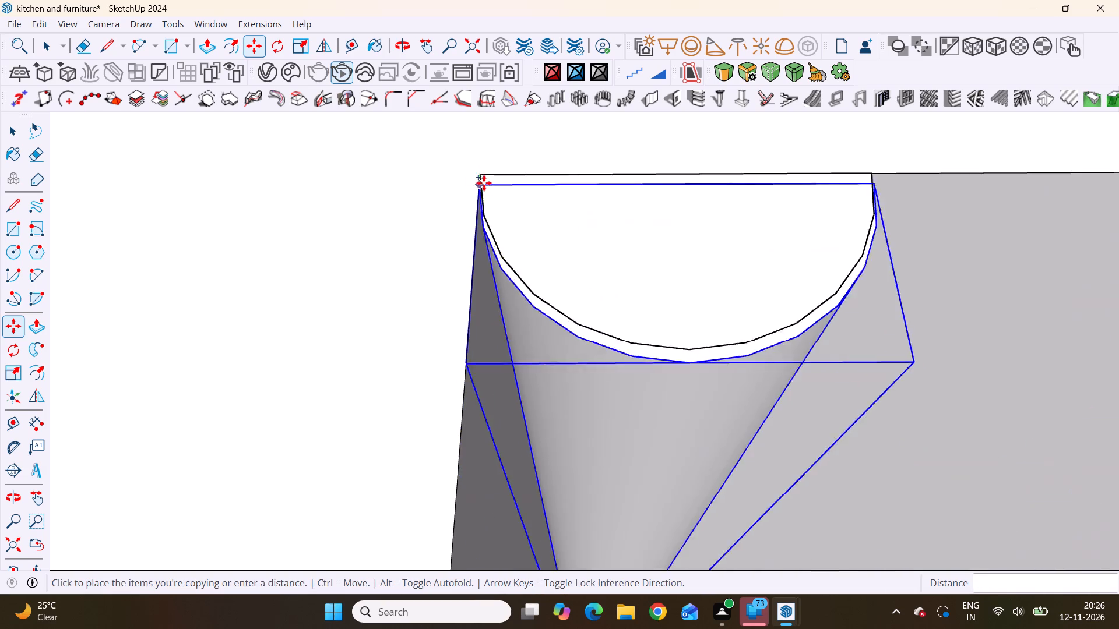
pyautogui.scroll(-11, 480, 181)
pyautogui.scroll(6, 660, 222)
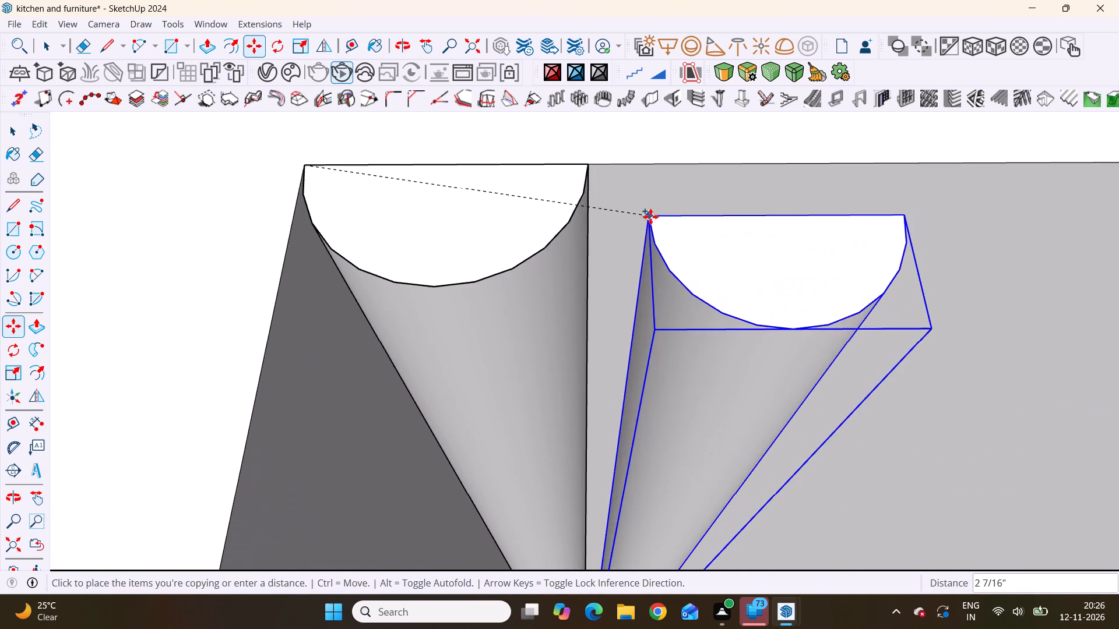
pyautogui.scroll(10, 587, 164)
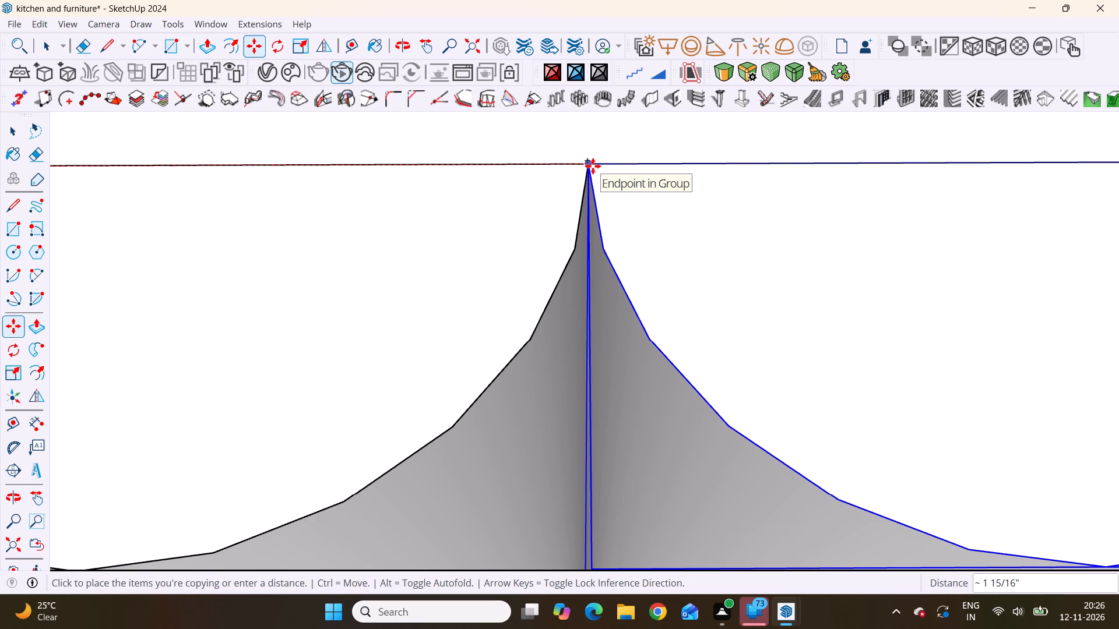
pyautogui.click(593, 166)
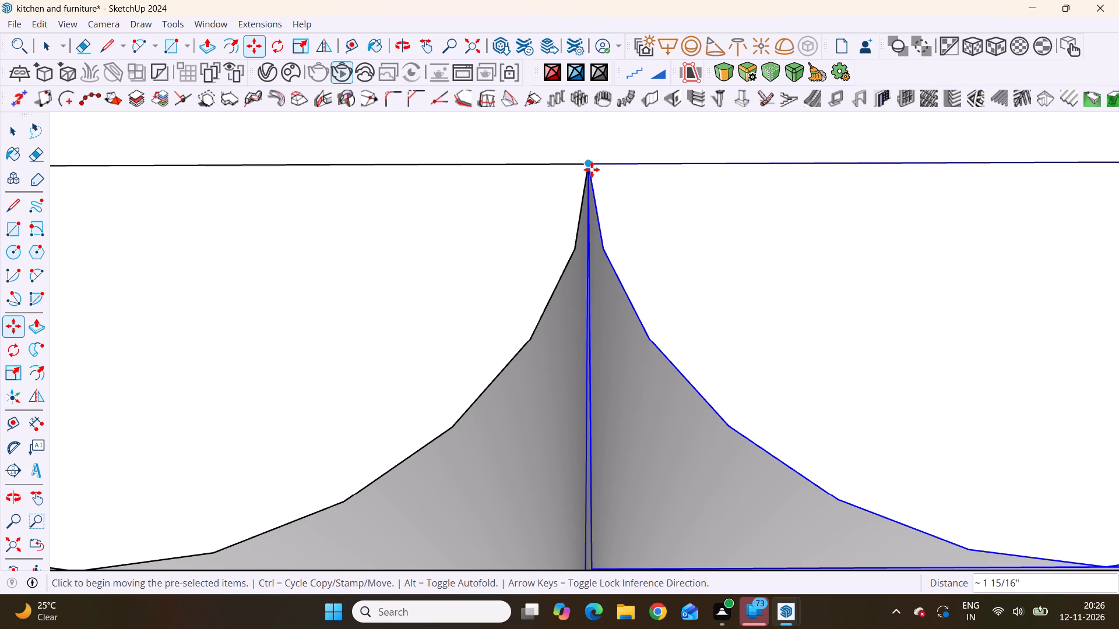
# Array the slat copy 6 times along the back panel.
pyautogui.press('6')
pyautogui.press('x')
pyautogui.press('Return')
# Set the slat array to 10 copies along the back panel.
pyautogui.scroll(-15, 590, 185)
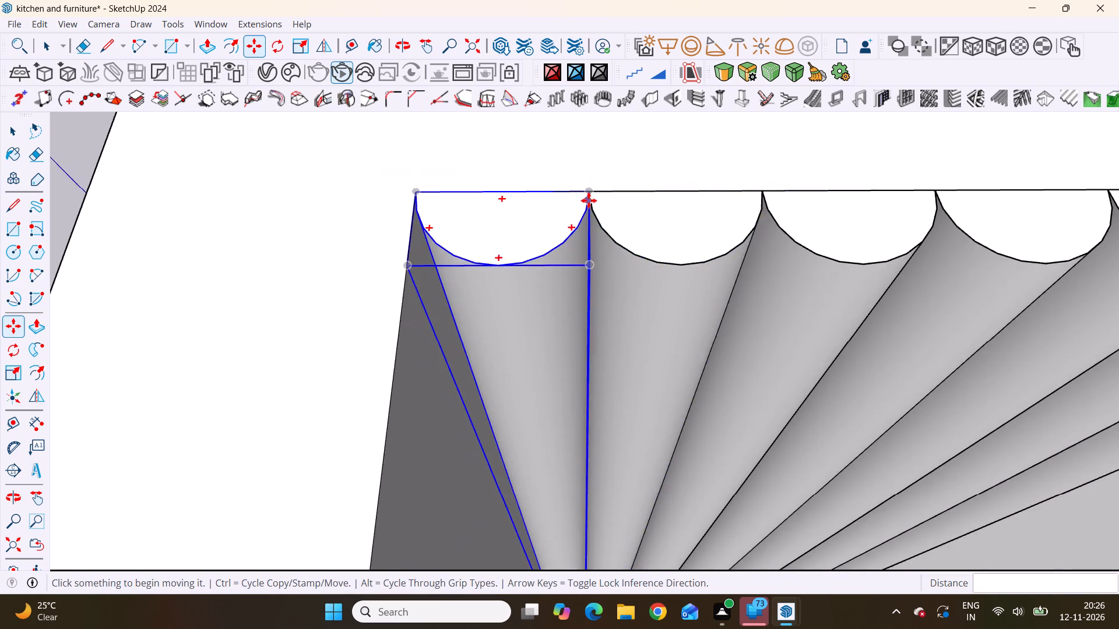
pyautogui.scroll(-18, 589, 200)
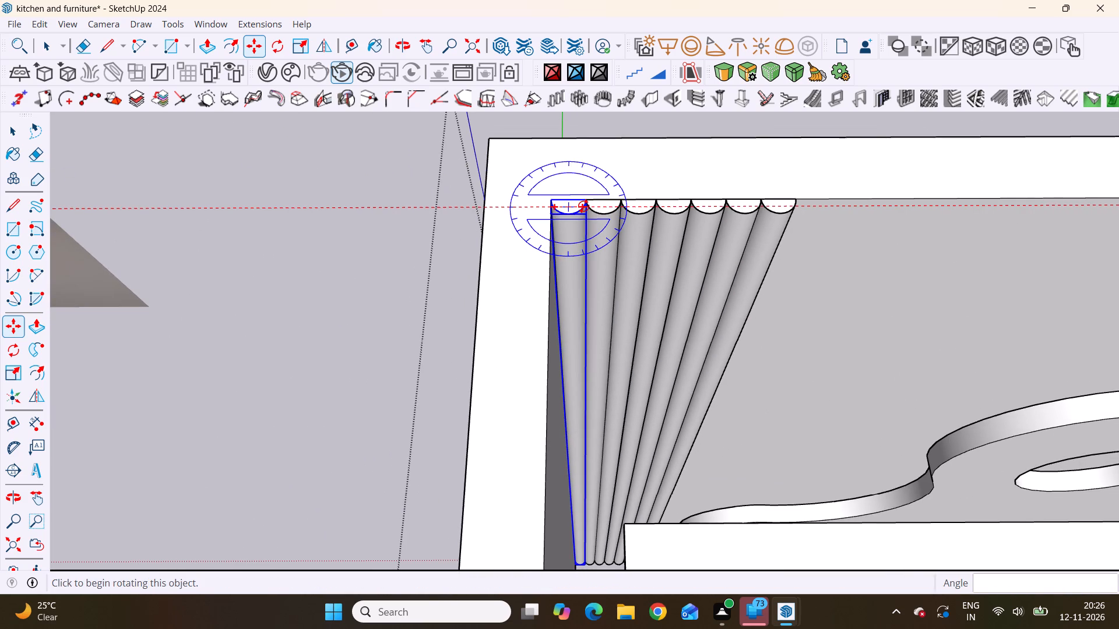
pyautogui.press('1')
pyautogui.press('0')
pyautogui.press('x')
pyautogui.press('Return')
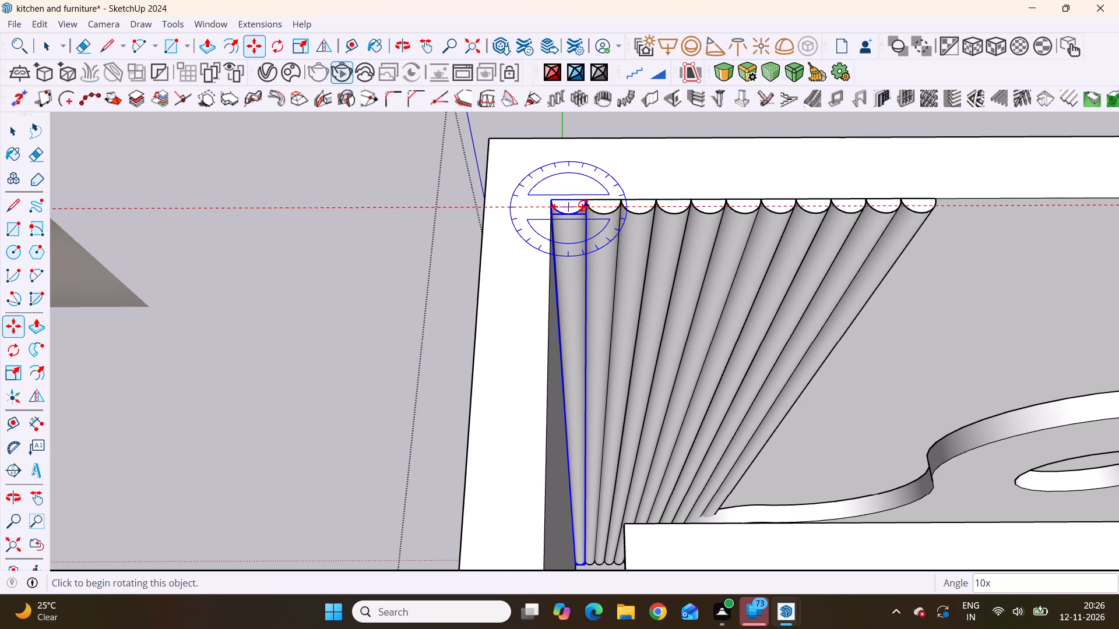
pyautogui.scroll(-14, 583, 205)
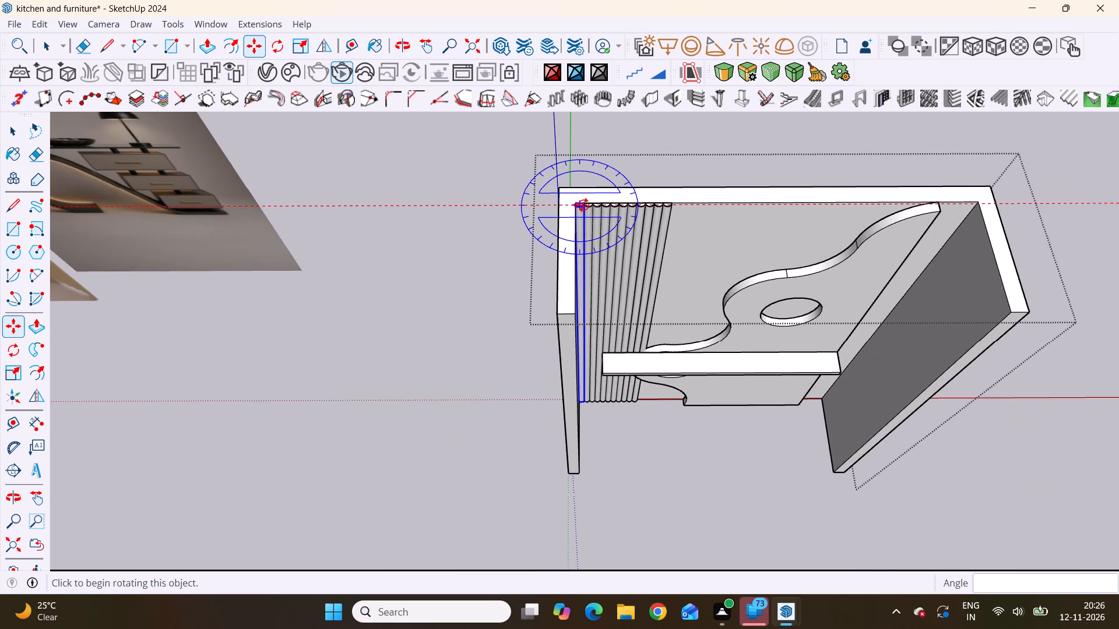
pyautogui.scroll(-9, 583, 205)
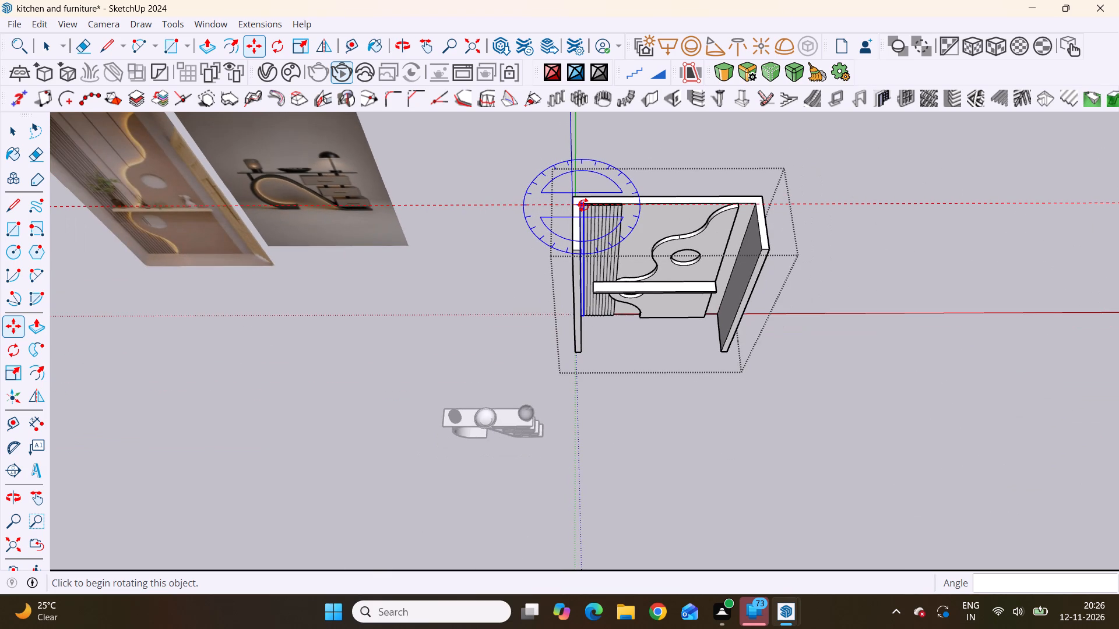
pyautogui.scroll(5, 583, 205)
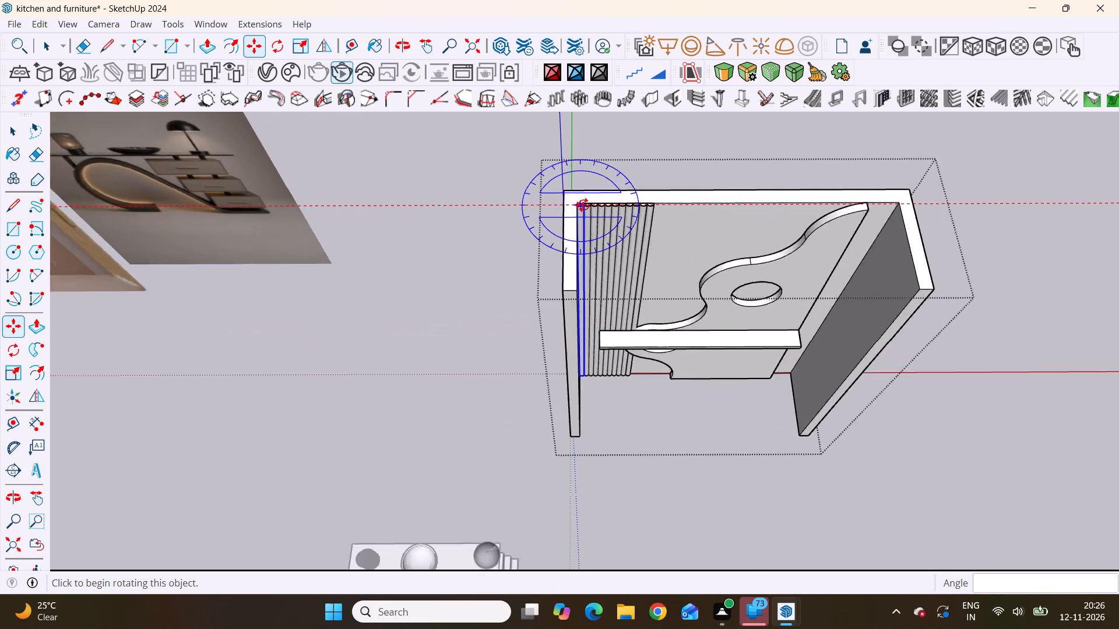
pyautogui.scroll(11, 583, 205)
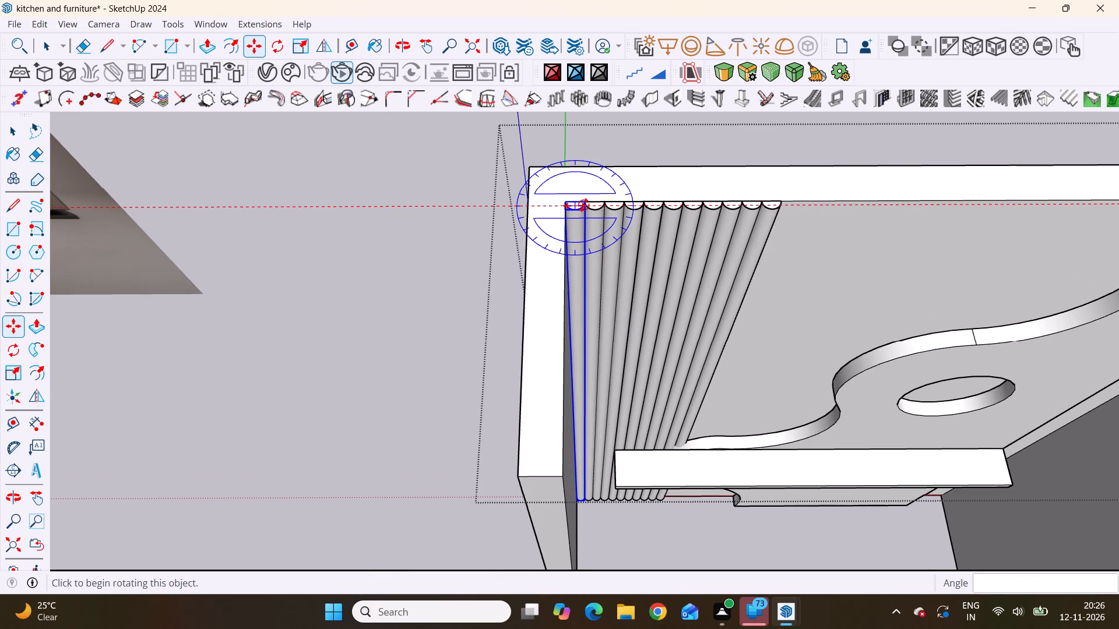
# Set the slat array to 11 copies along the back panel and leave the wall unit's group editing.
pyautogui.scroll(5, 583, 205)
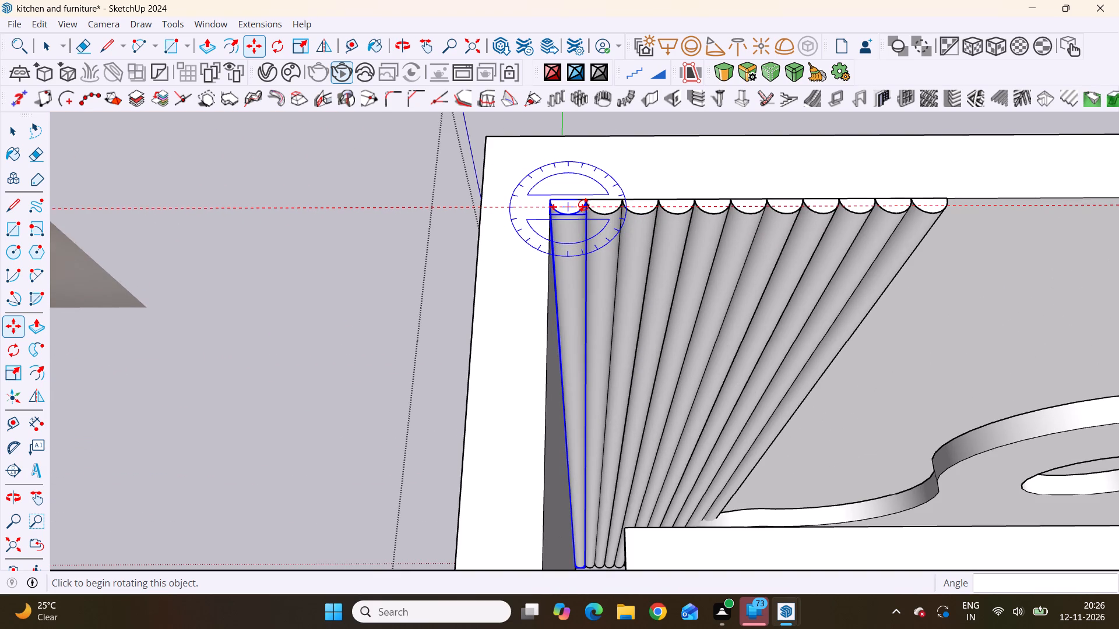
pyautogui.write('11')
pyautogui.press('x')
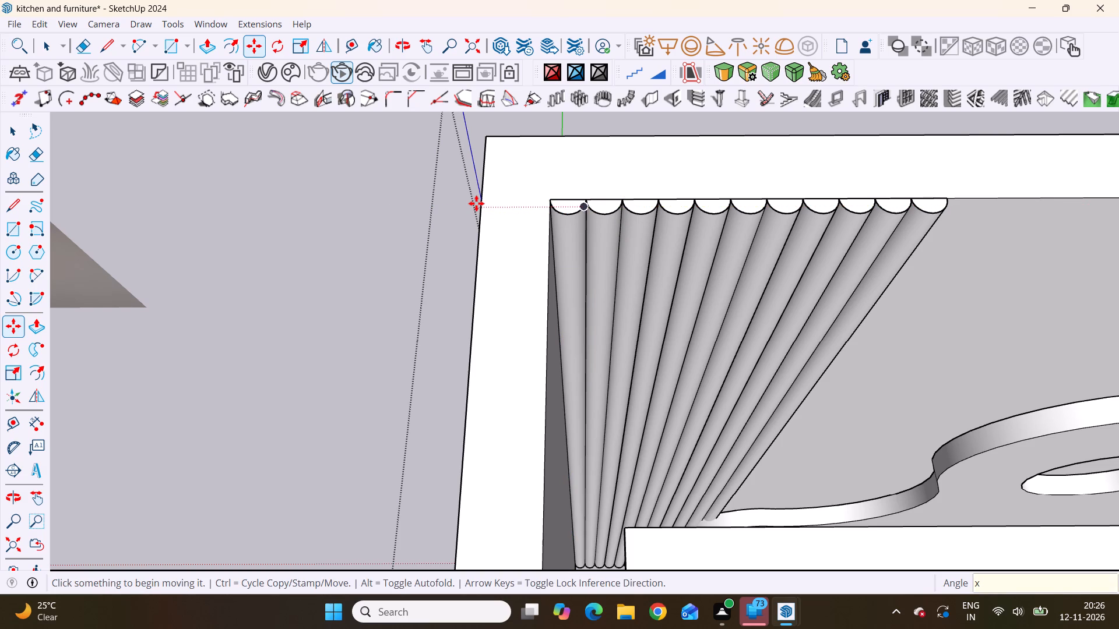
pyautogui.press('Return')
pyautogui.press('BackSpace')
pyautogui.write('11')
pyautogui.press('x')
pyautogui.press('Return')
pyautogui.scroll(-7, 344, 226)
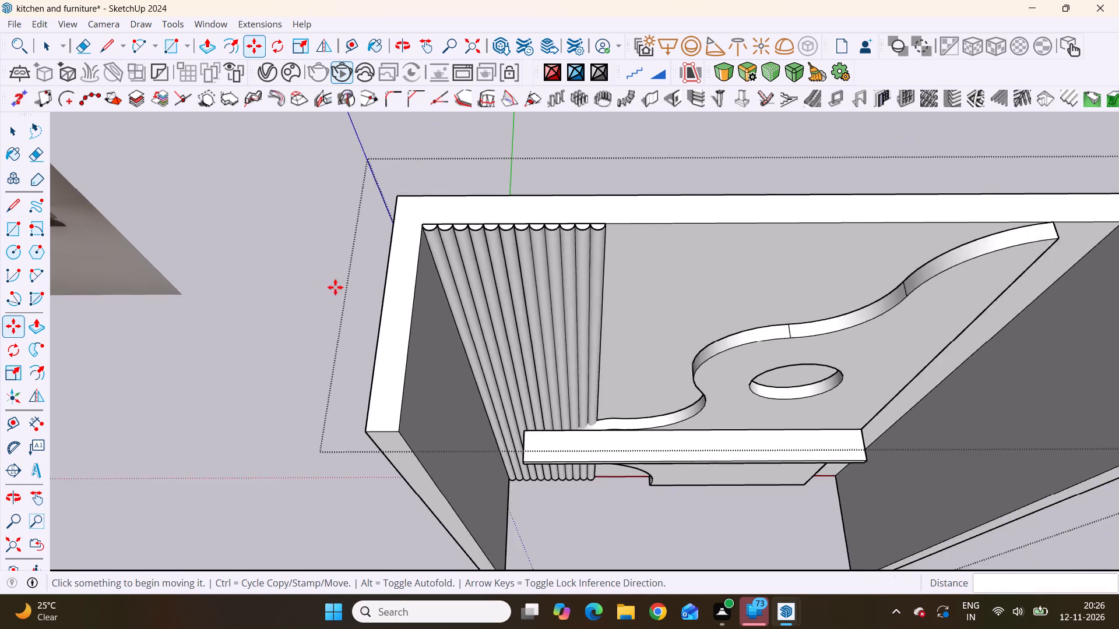
pyautogui.scroll(-6, 335, 287)
pyautogui.moveTo(477, 323); pyautogui.dragTo(497, 102, button='middle')
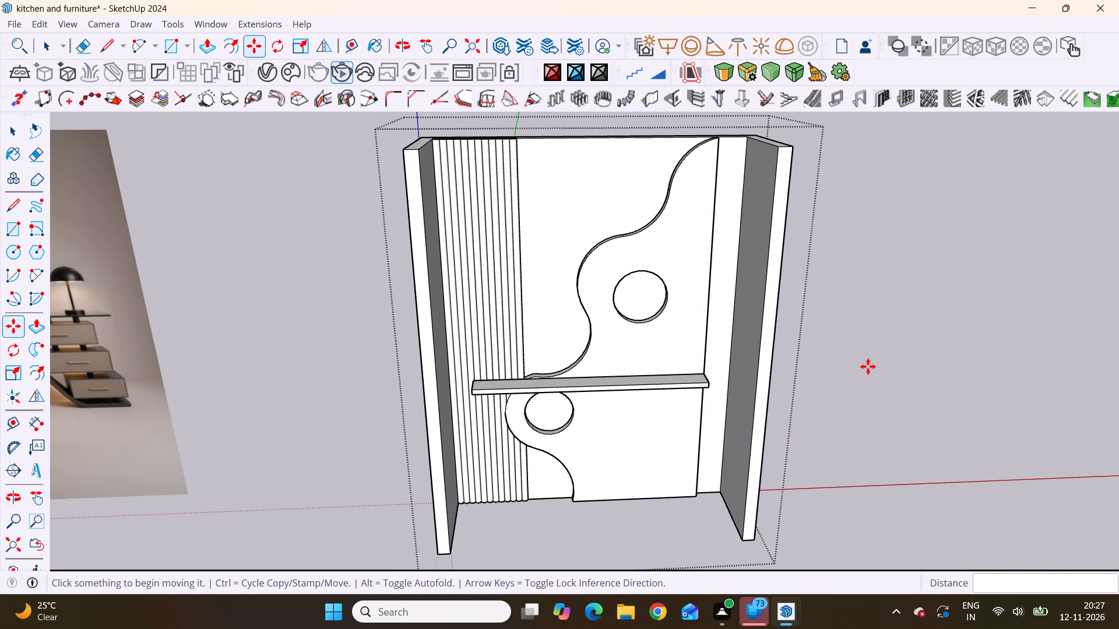
pyautogui.press('space')
pyautogui.click(897, 284)
# Examine the slatted back panel from several angles, including the slats' top and bottom ends, the shelf and the wavy panel.
pyautogui.scroll(-4, 449, 381)
pyautogui.moveTo(502, 353); pyautogui.dragTo(526, 454, button='middle')
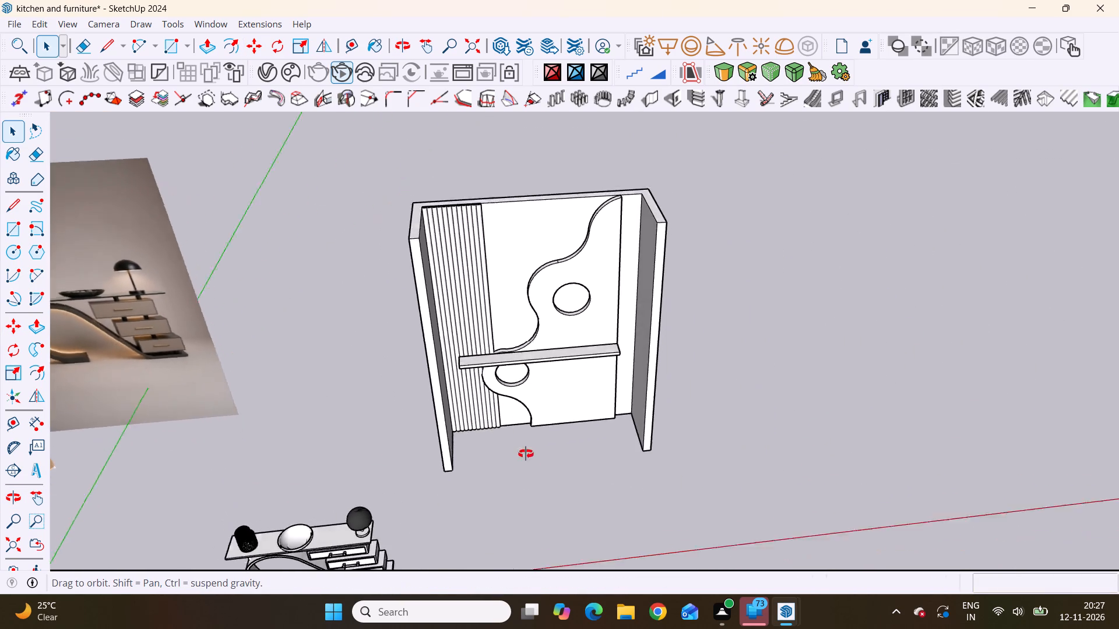
pyautogui.moveTo(526, 454); pyautogui.dragTo(631, 342, button='middle')
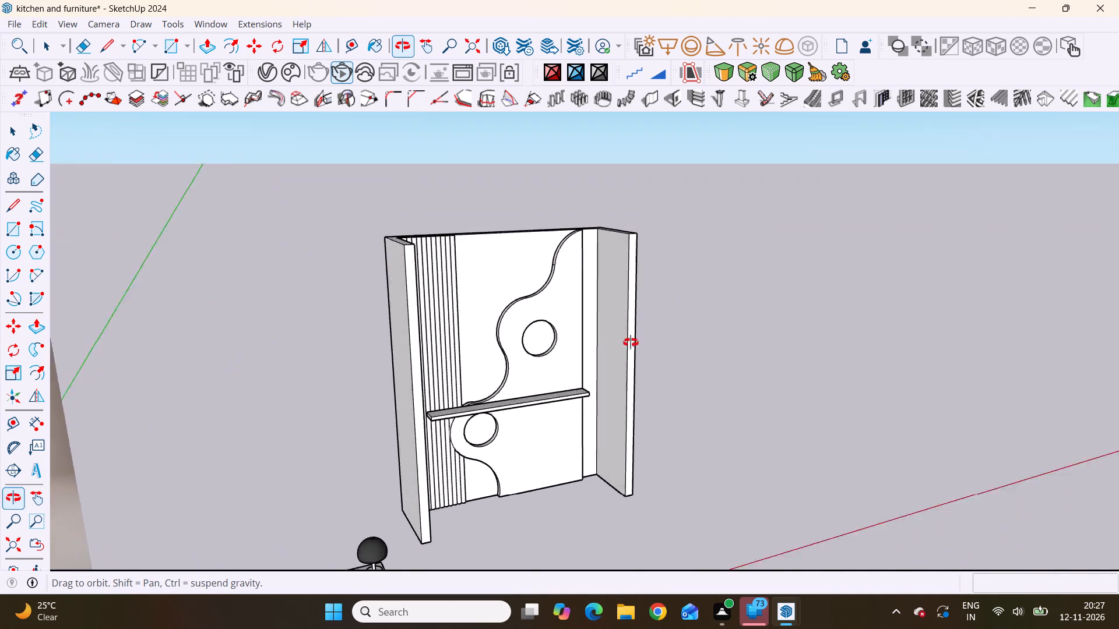
pyautogui.moveTo(631, 342); pyautogui.dragTo(555, 489, button='middle')
pyautogui.scroll(10, 504, 398)
pyautogui.moveTo(488, 333); pyautogui.dragTo(591, 414, button='middle')
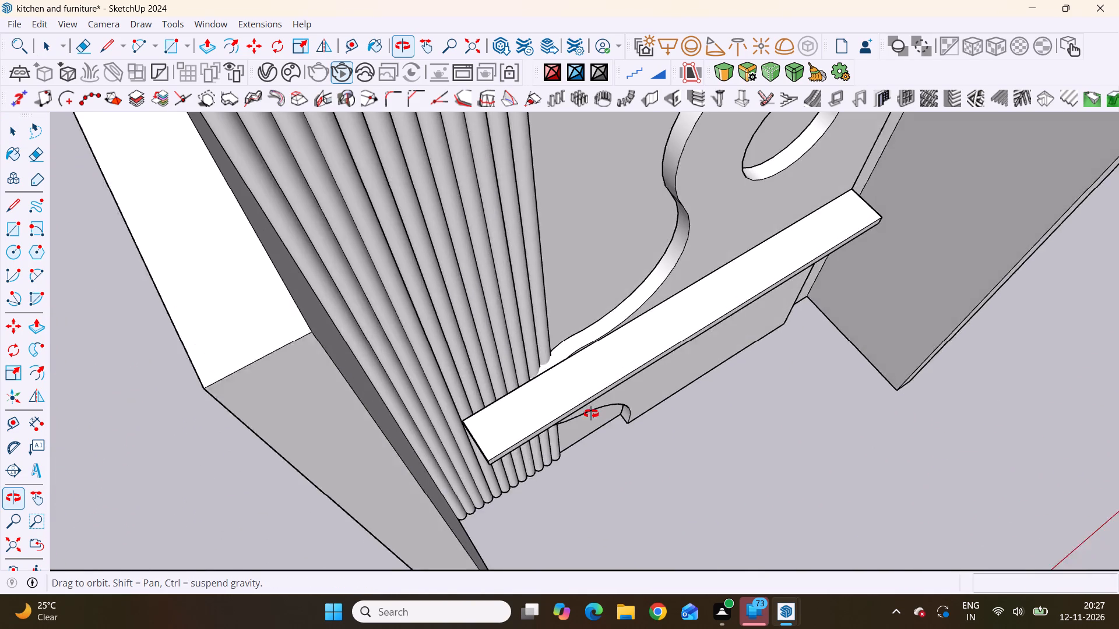
pyautogui.moveTo(591, 414); pyautogui.dragTo(538, 286, button='middle')
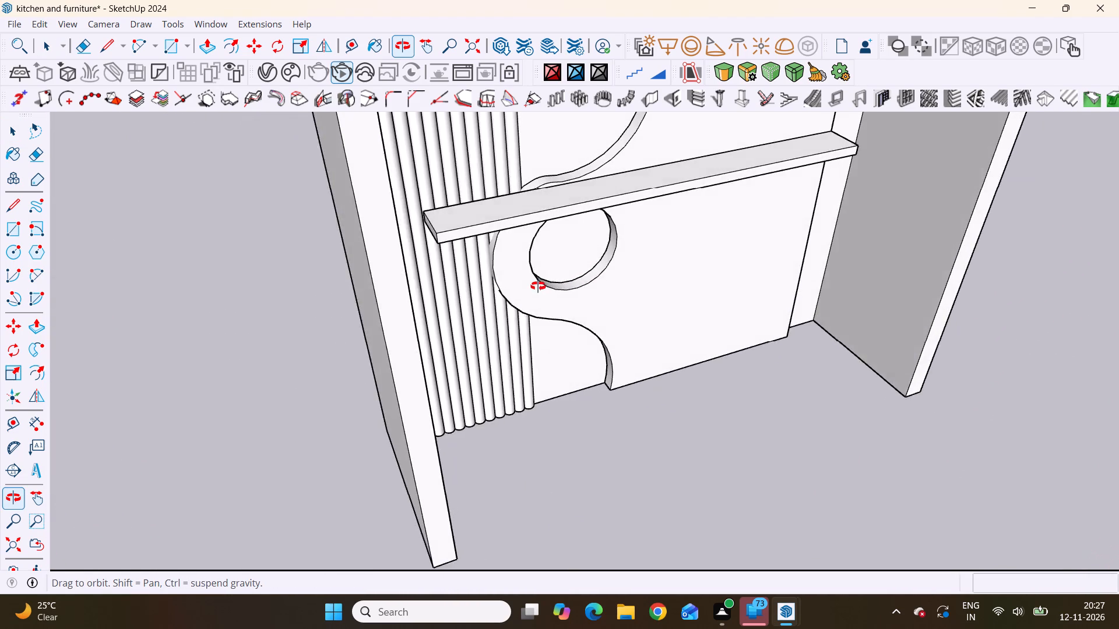
pyautogui.moveTo(538, 286); pyautogui.dragTo(473, 309, button='middle')
pyautogui.scroll(-18, 470, 312)
pyautogui.moveTo(476, 384); pyautogui.dragTo(456, 368, button='middle')
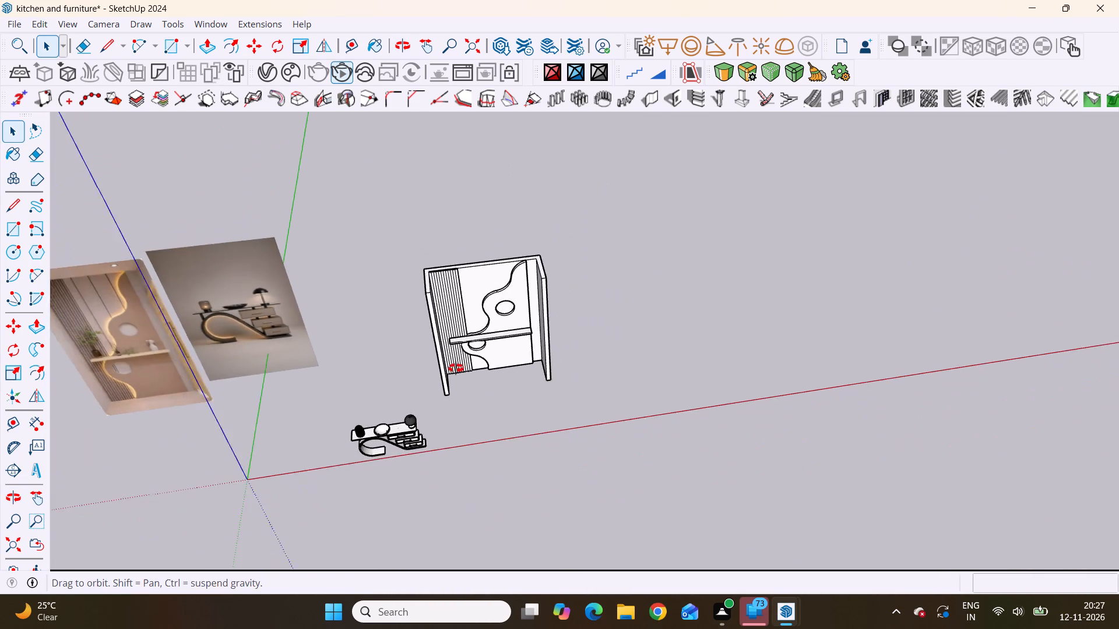
pyautogui.moveTo(456, 368); pyautogui.dragTo(456, 250, button='middle')
pyautogui.scroll(17, 445, 309)
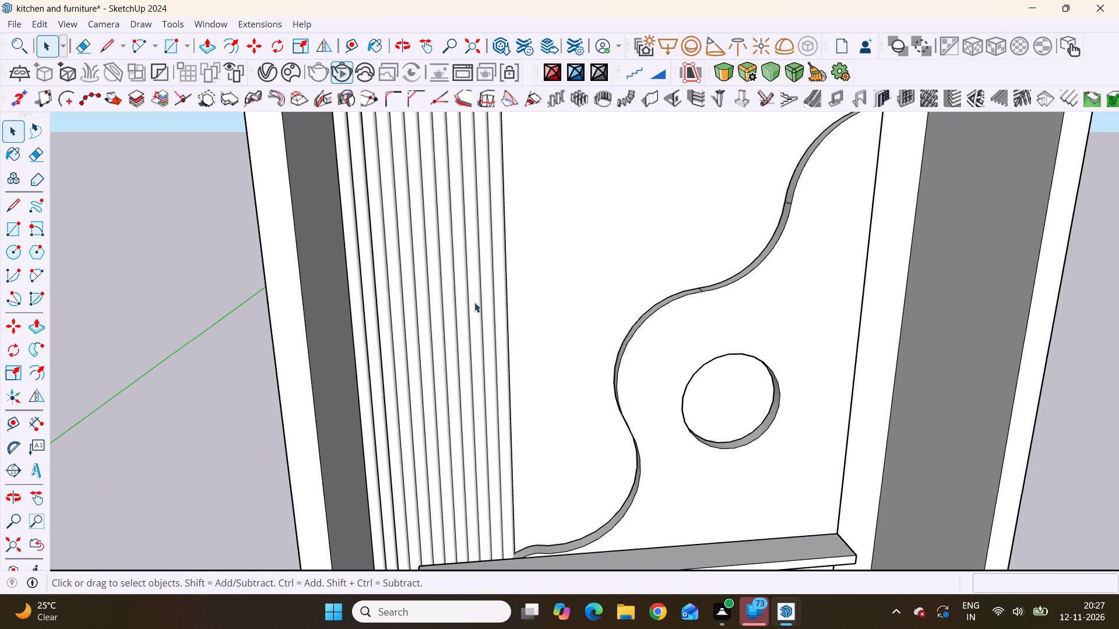
pyautogui.moveTo(484, 299); pyautogui.dragTo(385, 411, button='middle')
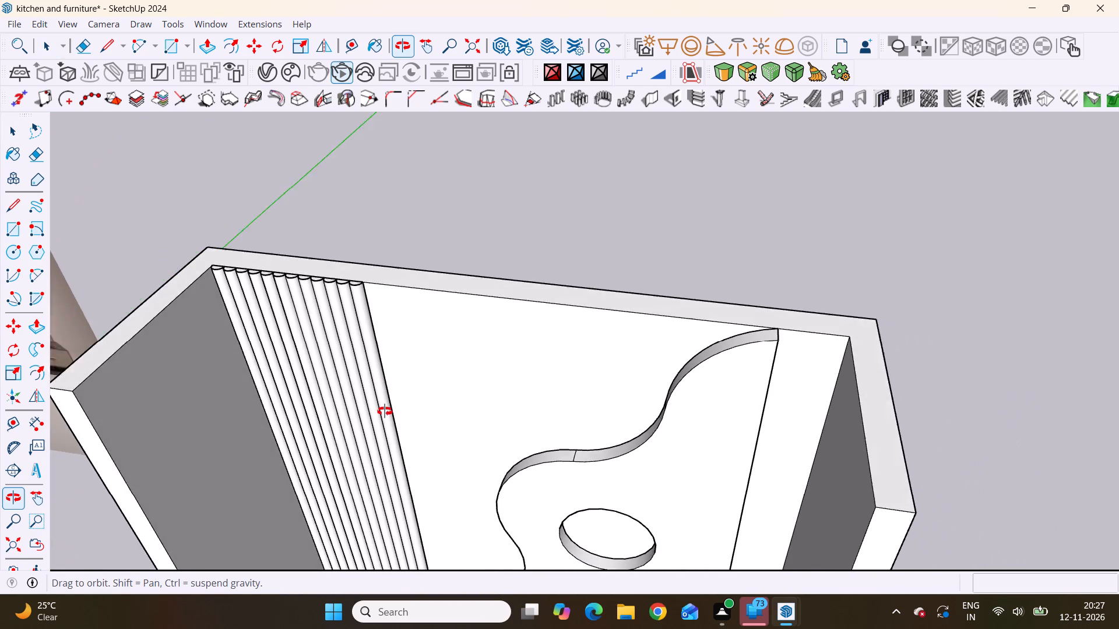
pyautogui.moveTo(385, 411); pyautogui.dragTo(614, 461, button='middle')
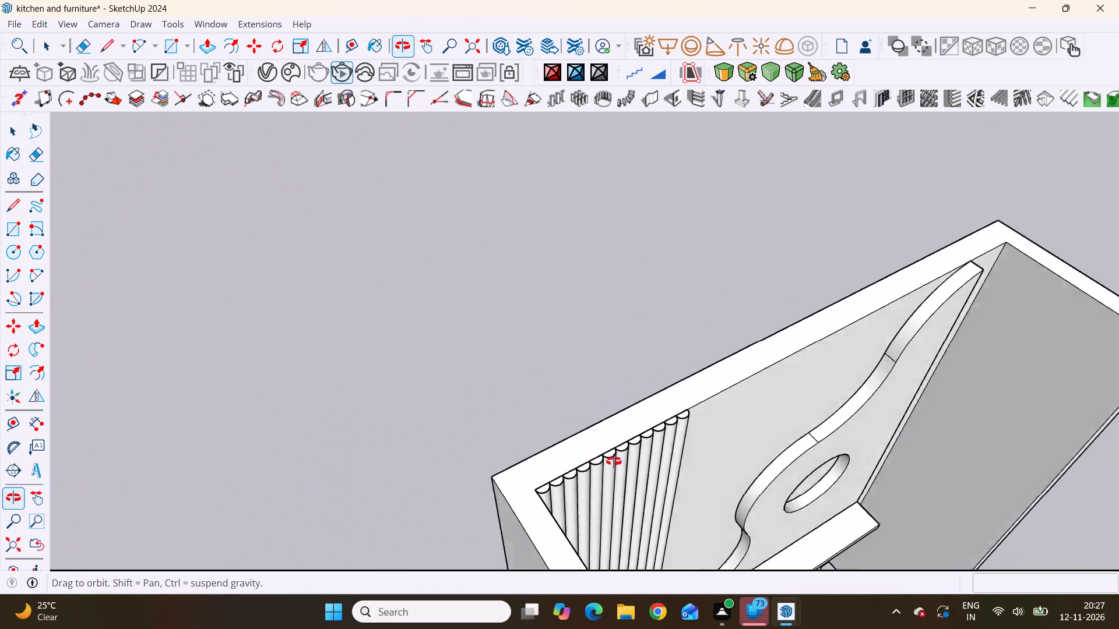
pyautogui.moveTo(614, 461); pyautogui.dragTo(443, 386, button='middle')
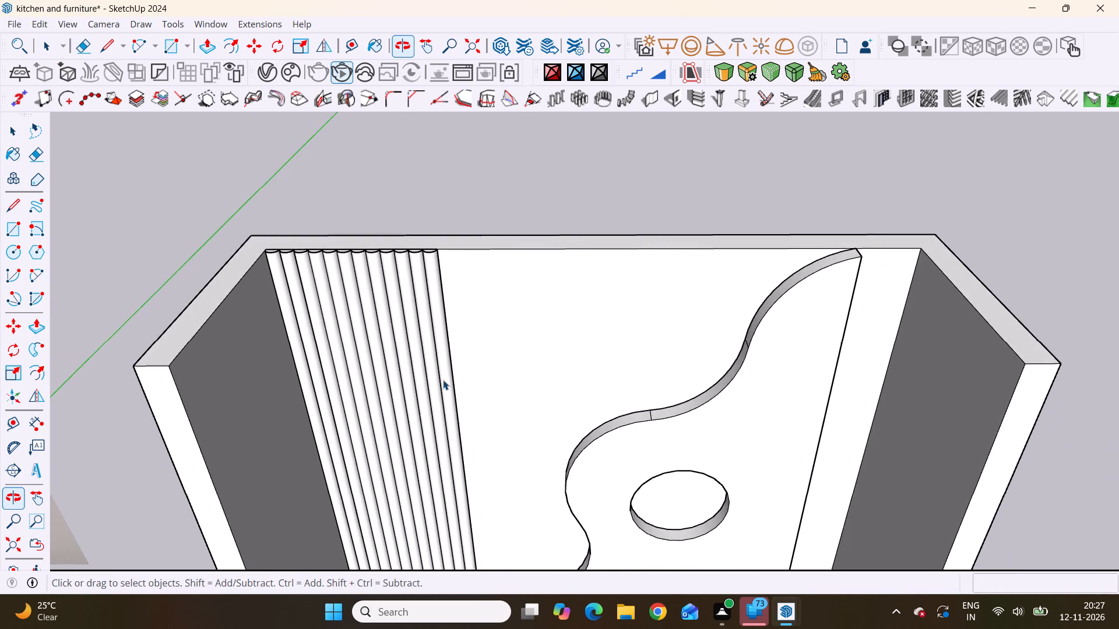
pyautogui.scroll(-19, 443, 379)
pyautogui.moveTo(471, 437); pyautogui.dragTo(456, 349, button='middle')
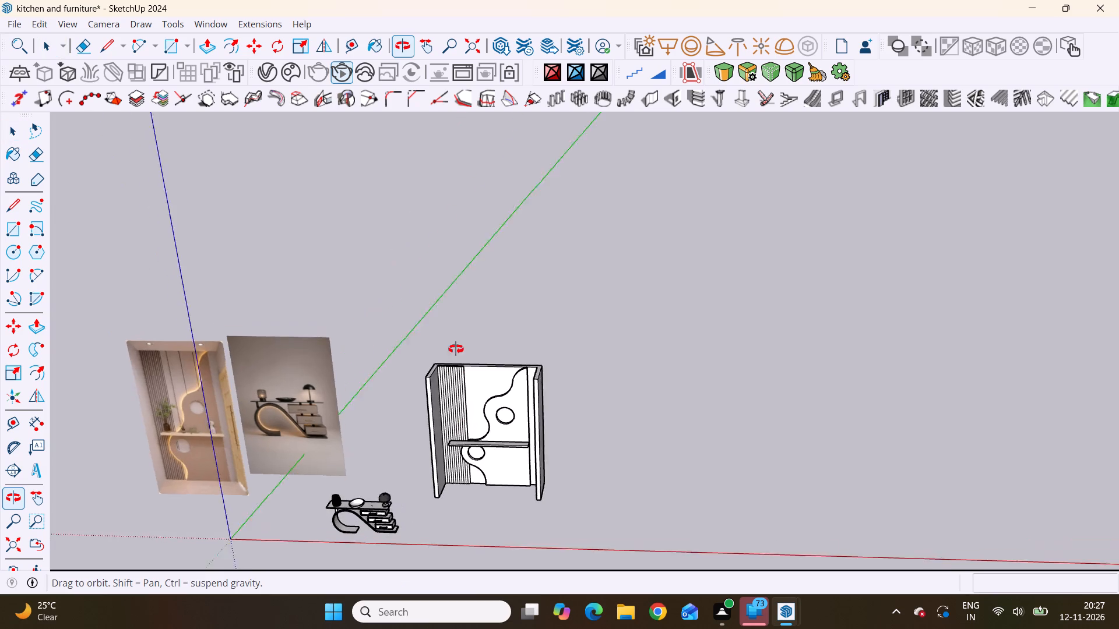
pyautogui.moveTo(456, 349); pyautogui.dragTo(472, 318, button='middle')
pyautogui.scroll(14, 450, 437)
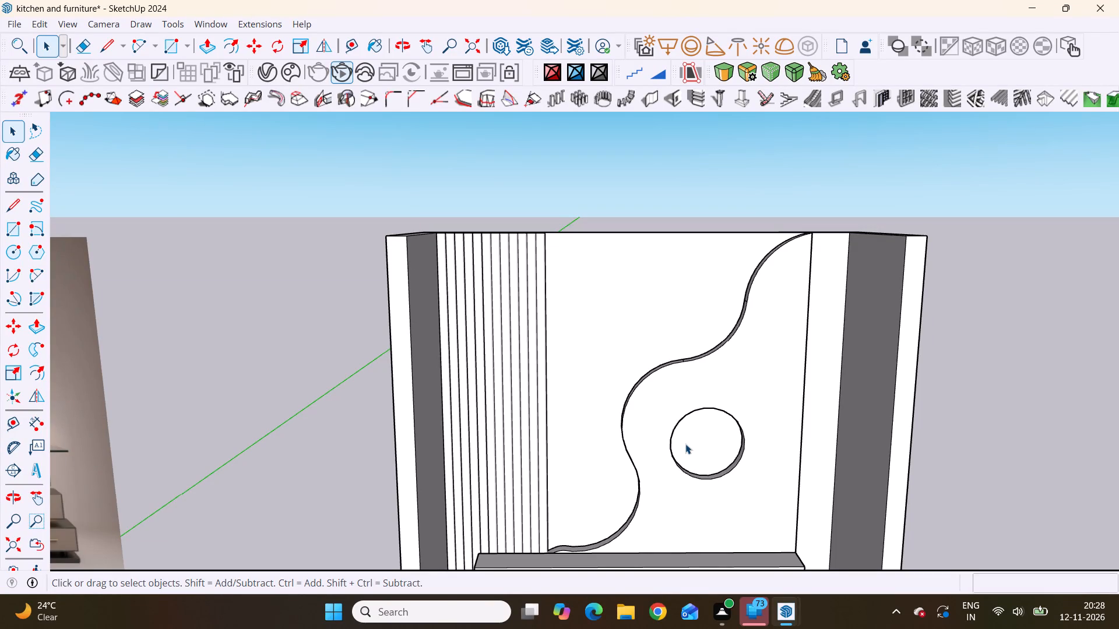
pyautogui.scroll(-9, 671, 413)
pyautogui.scroll(5, 664, 506)
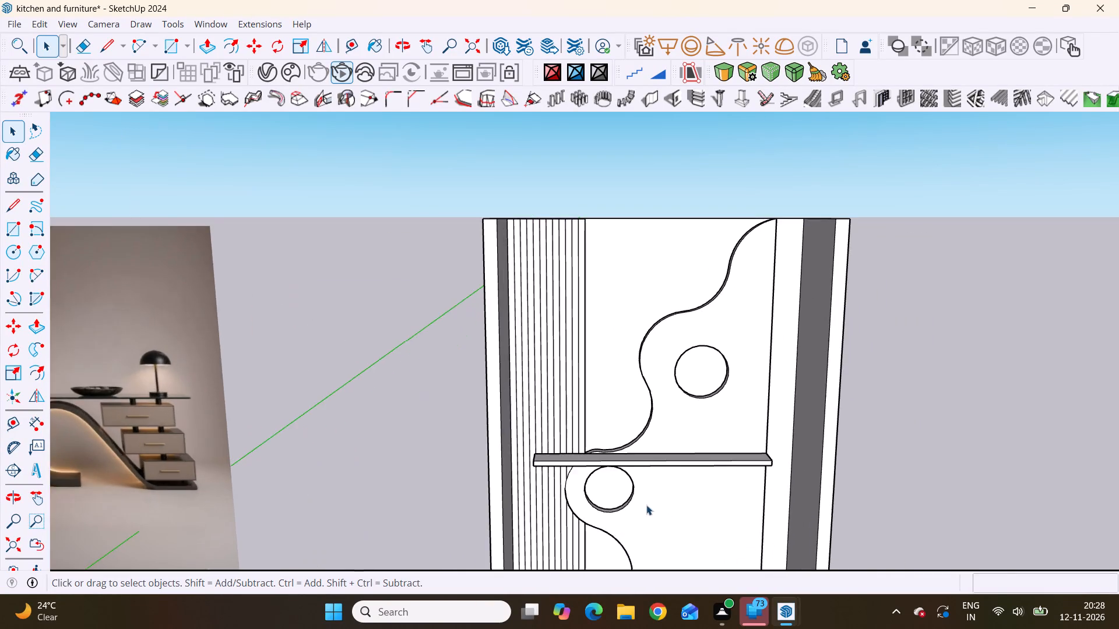
pyautogui.scroll(5, 617, 503)
pyautogui.scroll(-9, 633, 448)
pyautogui.scroll(2, 717, 357)
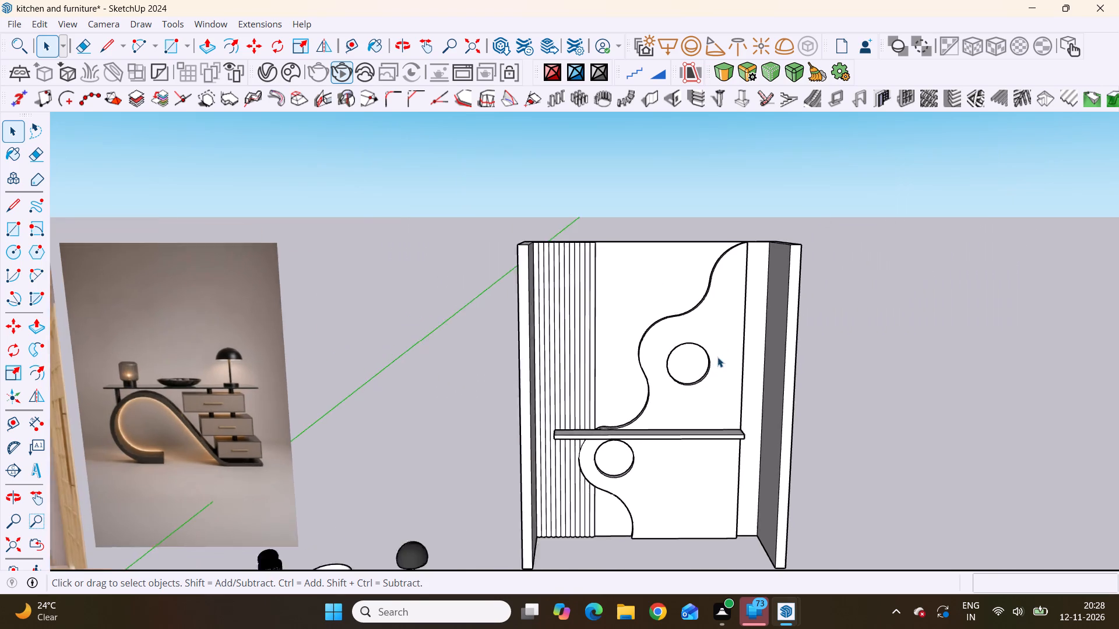
pyautogui.scroll(3, 717, 357)
pyautogui.scroll(6, 666, 376)
pyautogui.moveTo(665, 376); pyautogui.dragTo(664, 426, button='middle')
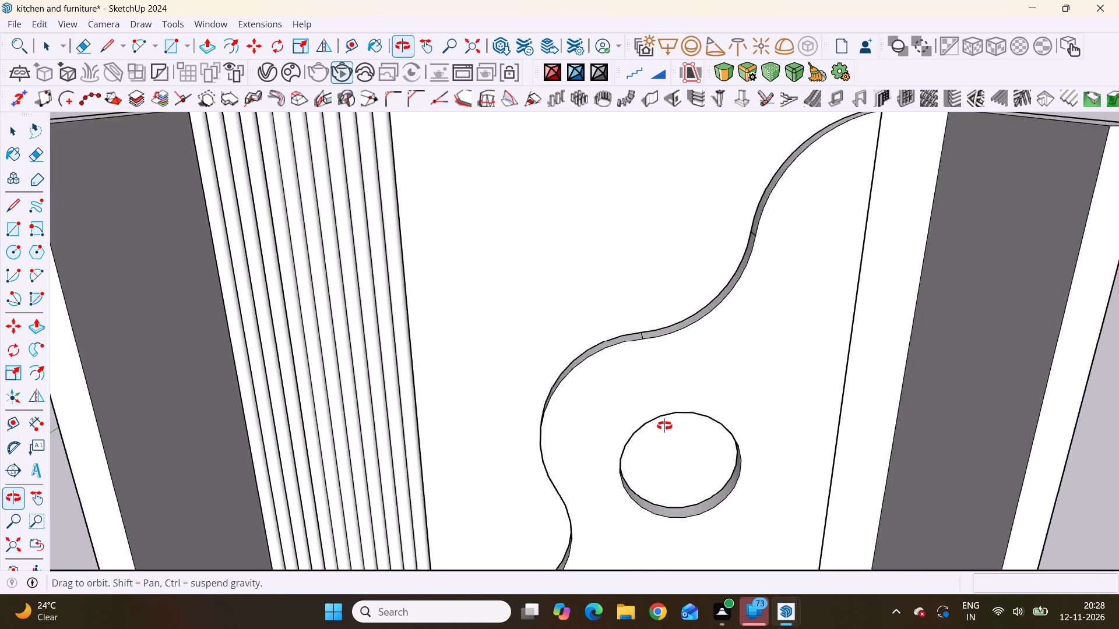
pyautogui.moveTo(664, 426); pyautogui.dragTo(664, 418, button='middle')
pyautogui.scroll(2, 663, 405)
pyautogui.scroll(-12, 661, 393)
pyautogui.scroll(5, 679, 459)
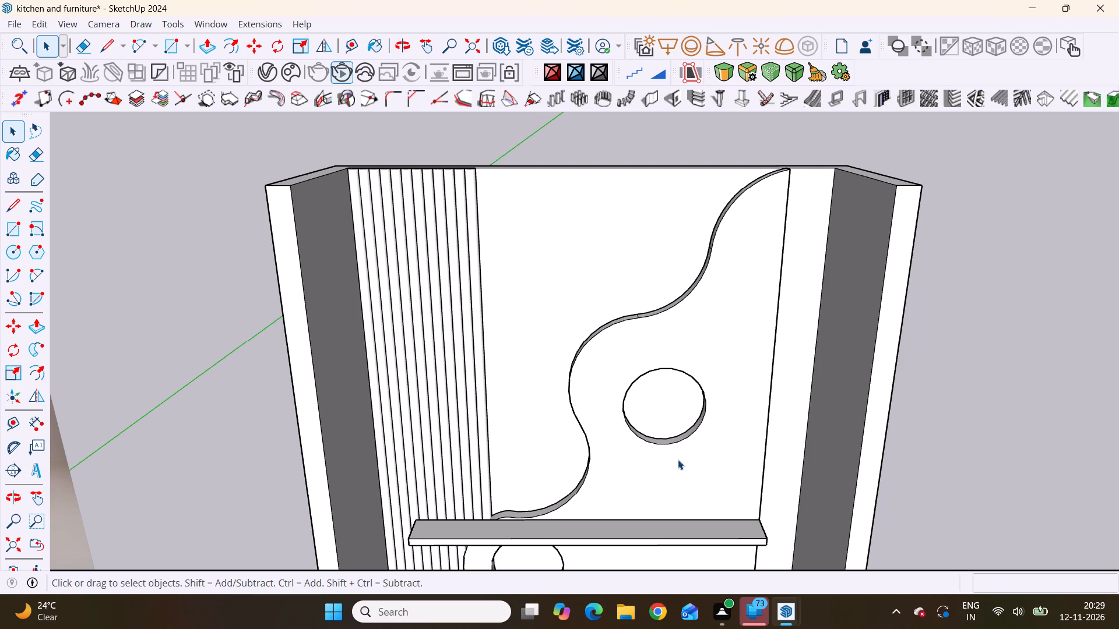
pyautogui.scroll(-7, 678, 460)
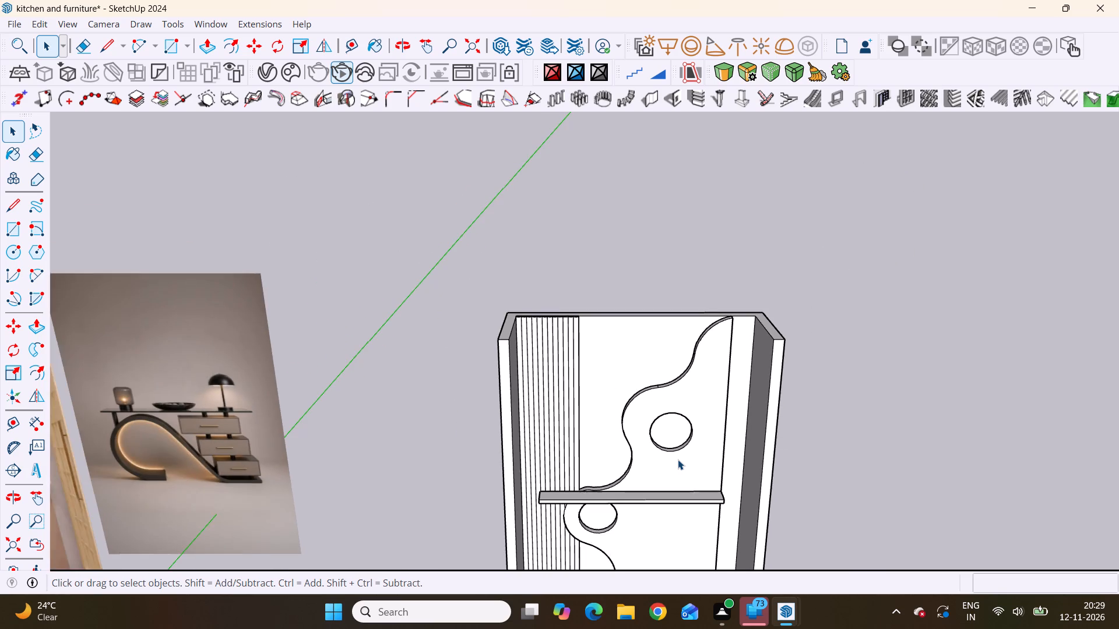
# Examine the reference picture of the wall unit, focusing on the slat strip and the vertical grooves beside the wavy panel.
pyautogui.scroll(-9, 678, 460)
pyautogui.scroll(-1, 273, 433)
pyautogui.scroll(14, 269, 428)
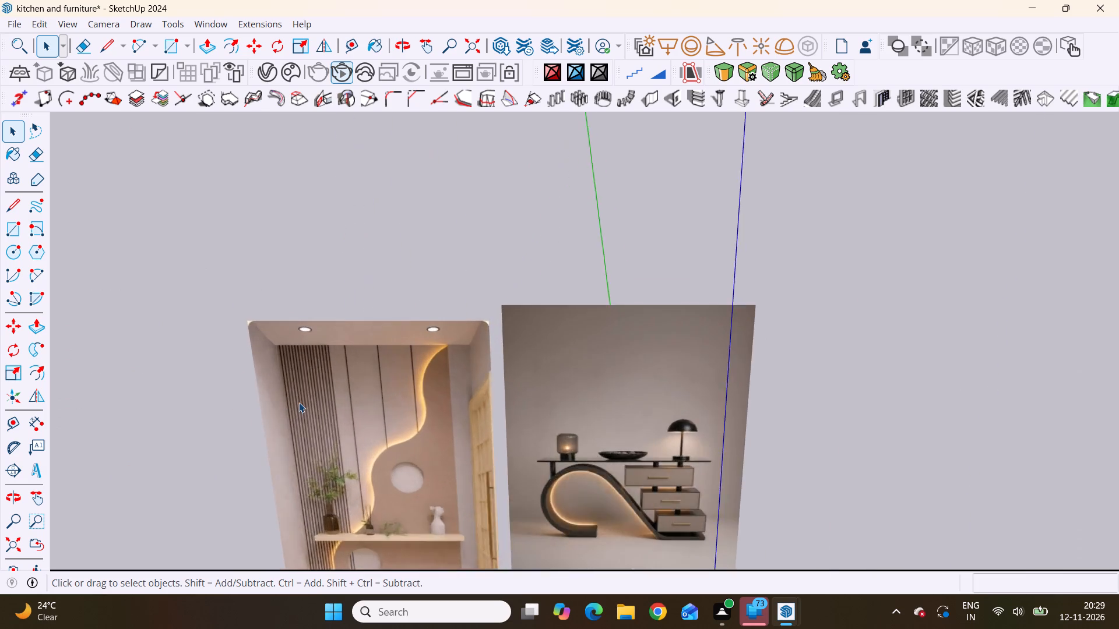
pyautogui.scroll(3, 299, 402)
pyautogui.scroll(9, 471, 411)
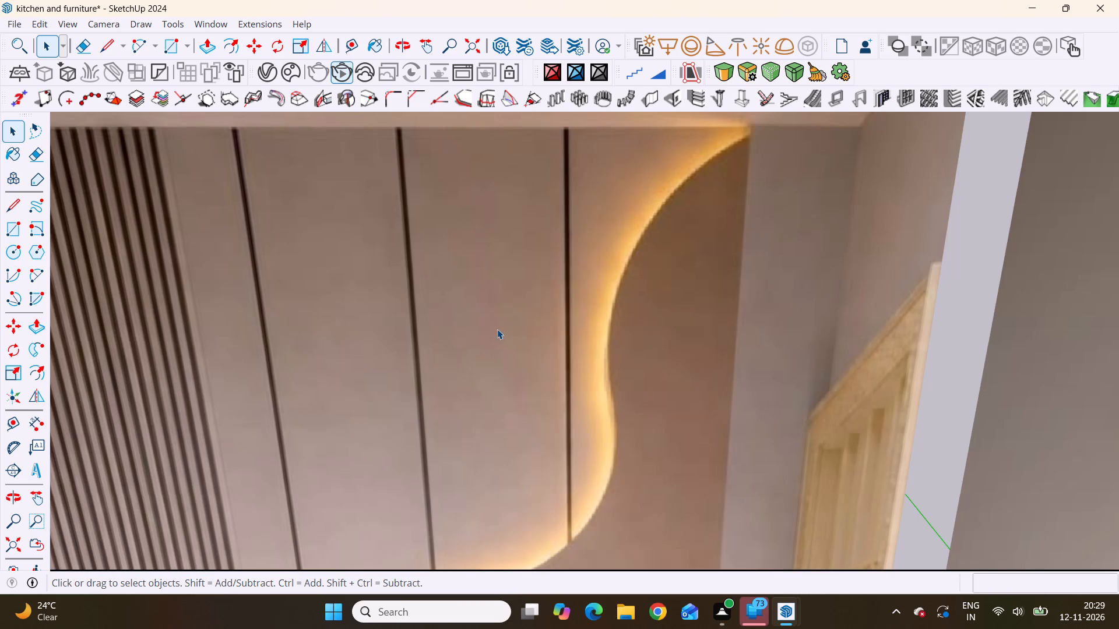
pyautogui.scroll(-7, 497, 329)
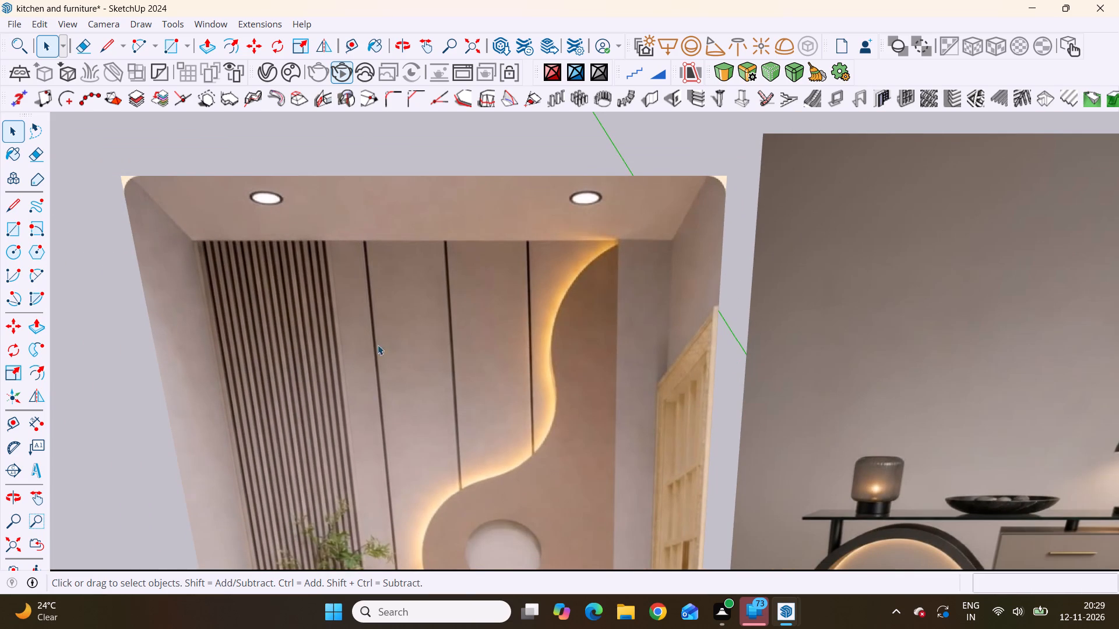
pyautogui.scroll(-3, 499, 389)
pyautogui.moveTo(476, 387); pyautogui.dragTo(769, 310, button='middle')
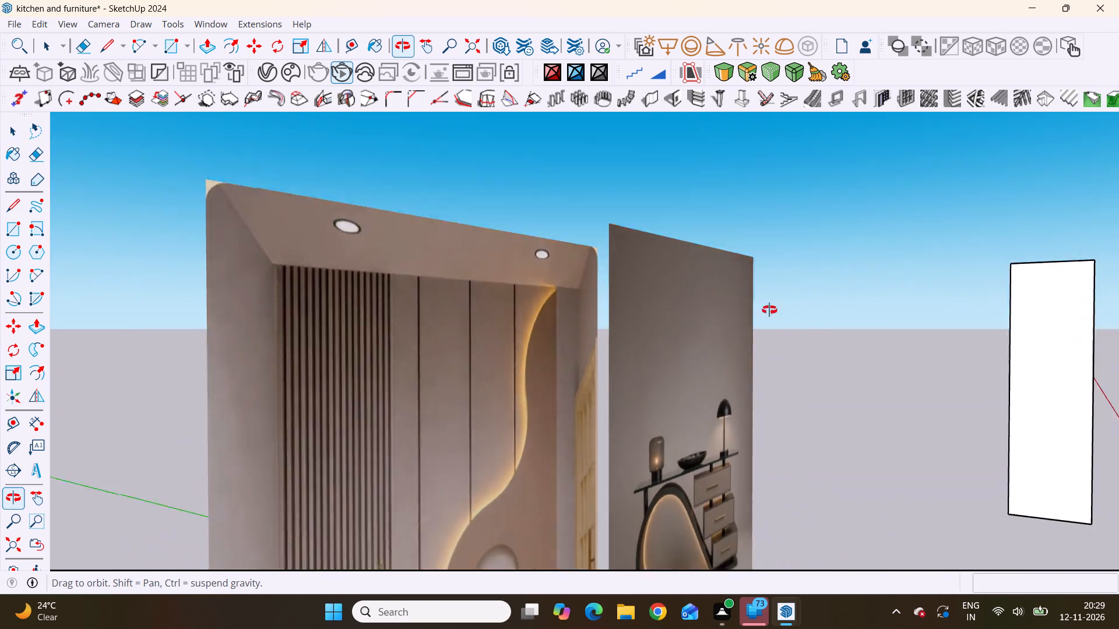
pyautogui.moveTo(769, 310); pyautogui.dragTo(527, 271, button='middle')
pyautogui.scroll(-6, 528, 271)
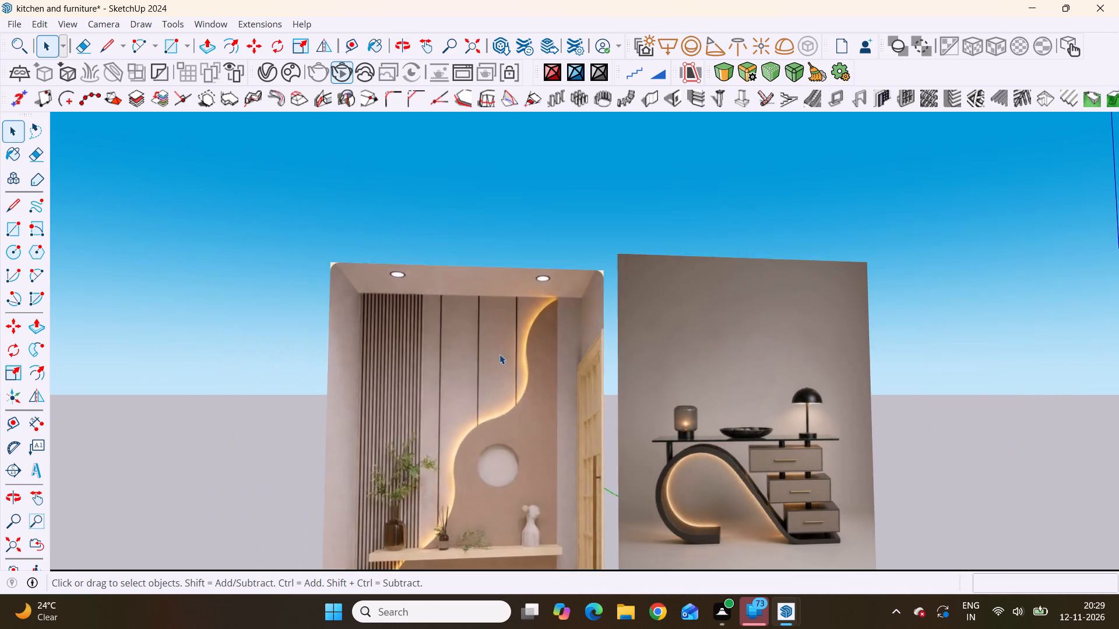
pyautogui.scroll(-8, 499, 354)
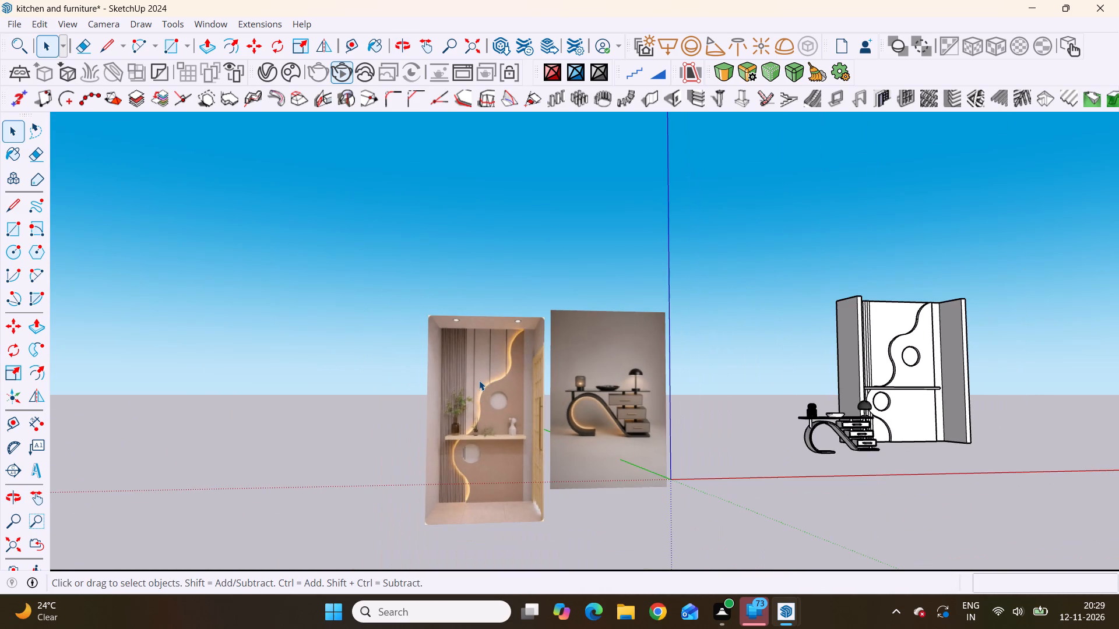
pyautogui.scroll(4, 479, 380)
pyautogui.moveTo(511, 375); pyautogui.dragTo(599, 446, button='middle')
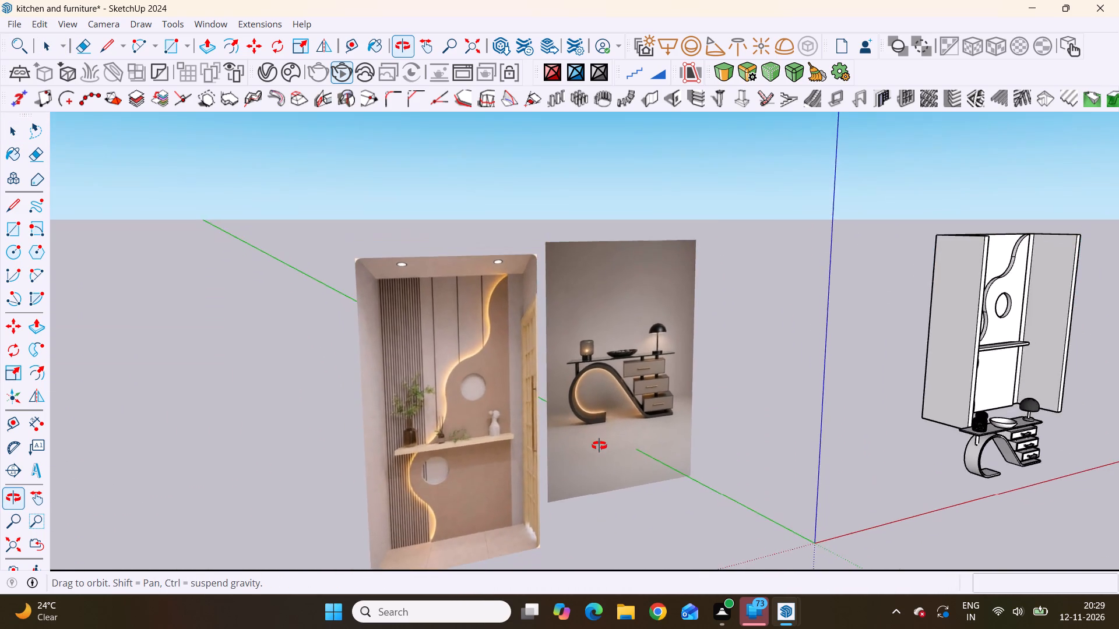
pyautogui.moveTo(599, 446); pyautogui.dragTo(560, 457, button='middle')
pyautogui.moveTo(554, 458); pyautogui.dragTo(446, 437, button='middle')
pyautogui.moveTo(446, 435); pyautogui.dragTo(488, 422, button='middle')
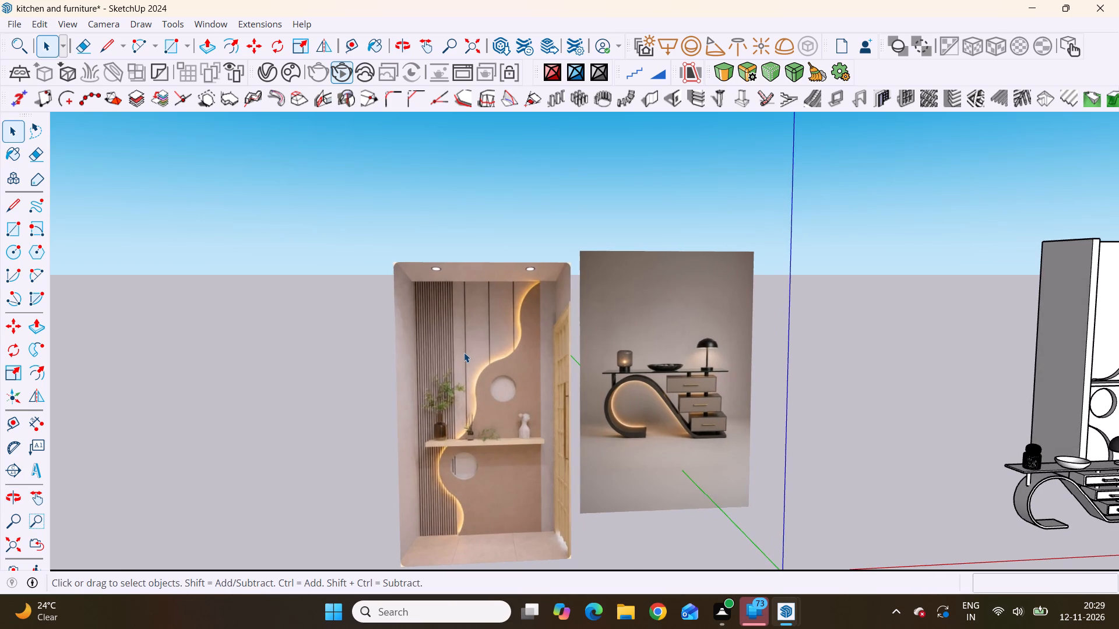
# Compare the modelled wall unit's slats, shelf and wavy panel with the reference picture.
pyautogui.scroll(1, 465, 352)
pyautogui.scroll(-8, 460, 392)
pyautogui.scroll(8, 810, 418)
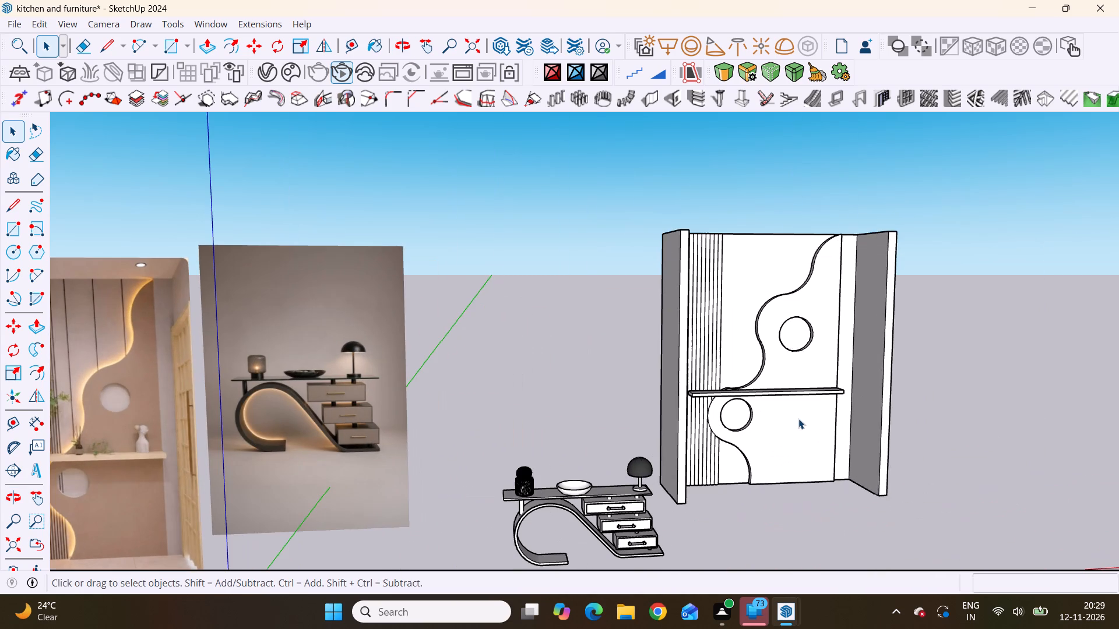
pyautogui.scroll(1, 798, 419)
pyautogui.scroll(-3, 798, 419)
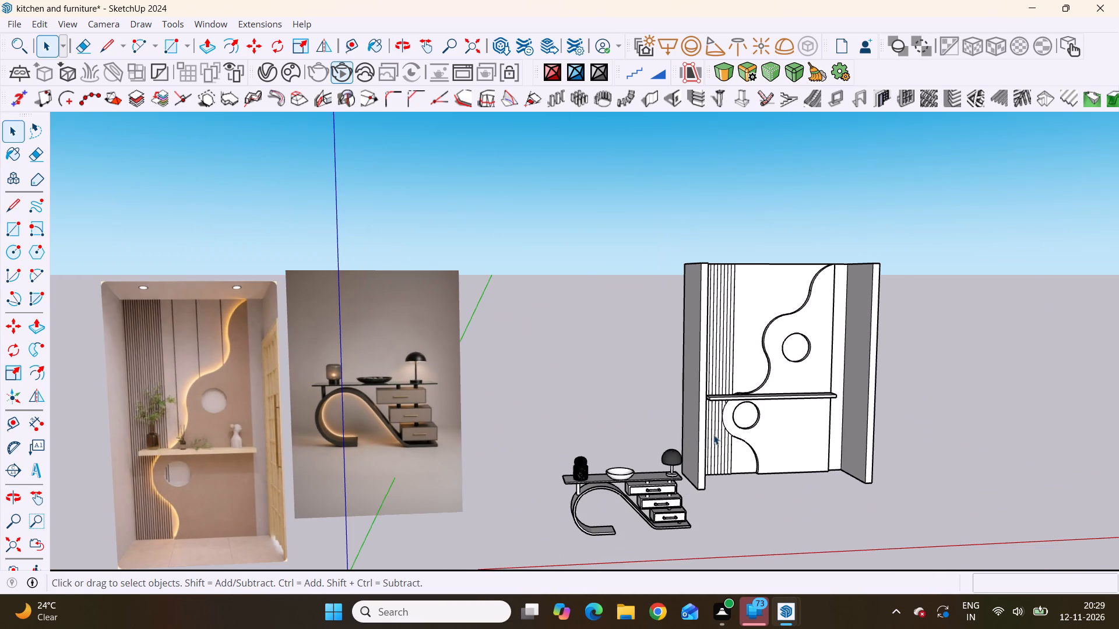
pyautogui.scroll(-1, 677, 434)
pyautogui.scroll(-2, 762, 411)
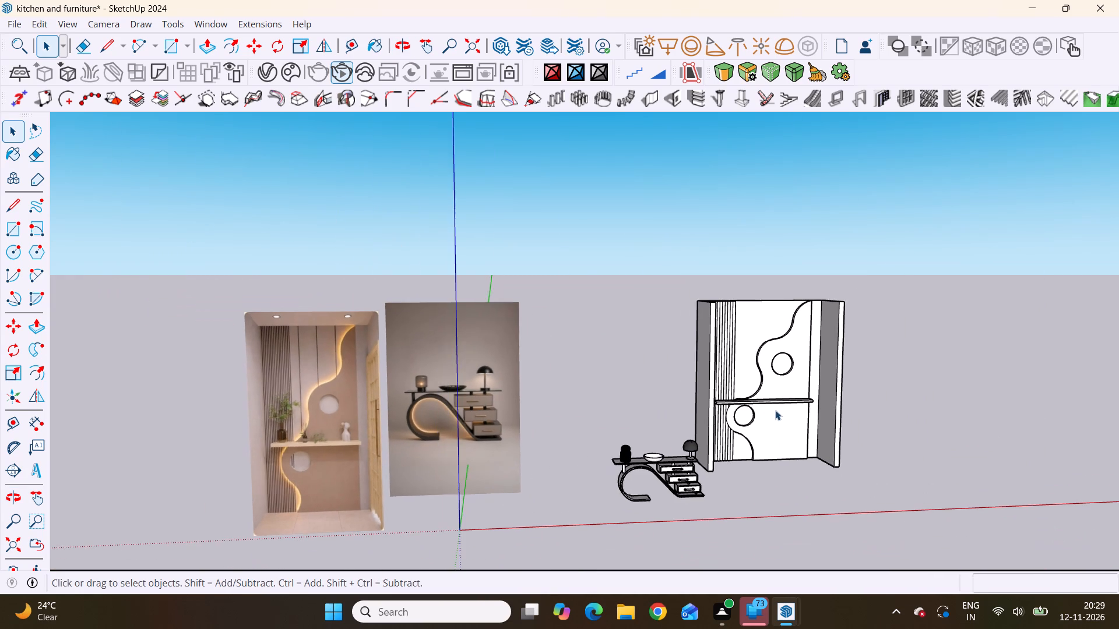
pyautogui.moveTo(690, 446); pyautogui.dragTo(589, 452, button='middle')
pyautogui.scroll(13, 756, 404)
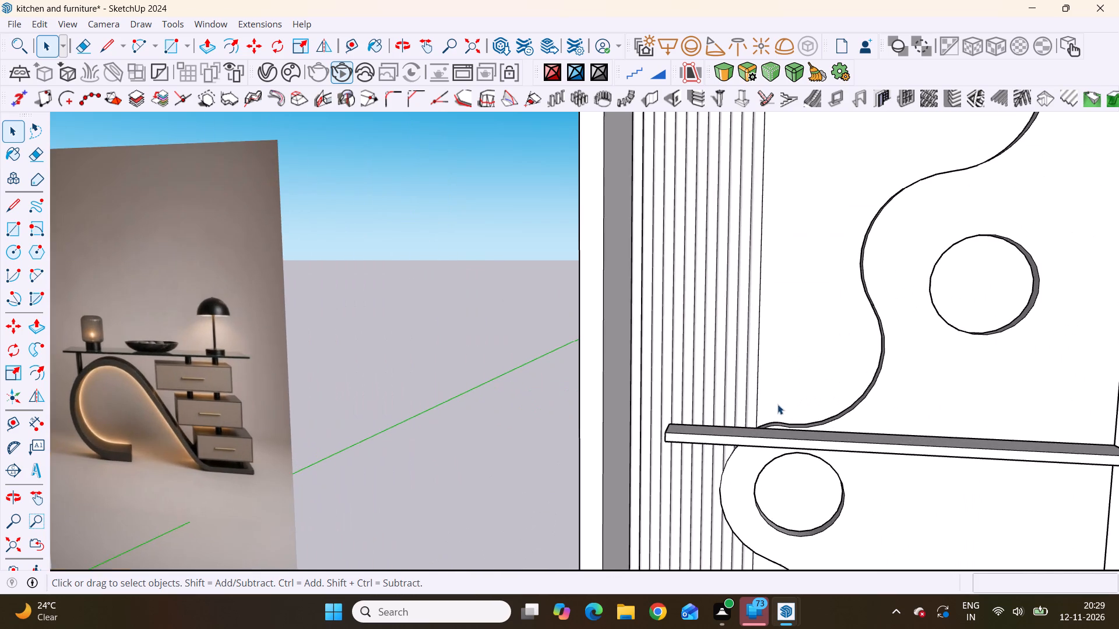
pyautogui.scroll(1, 778, 405)
pyautogui.scroll(-10, 778, 405)
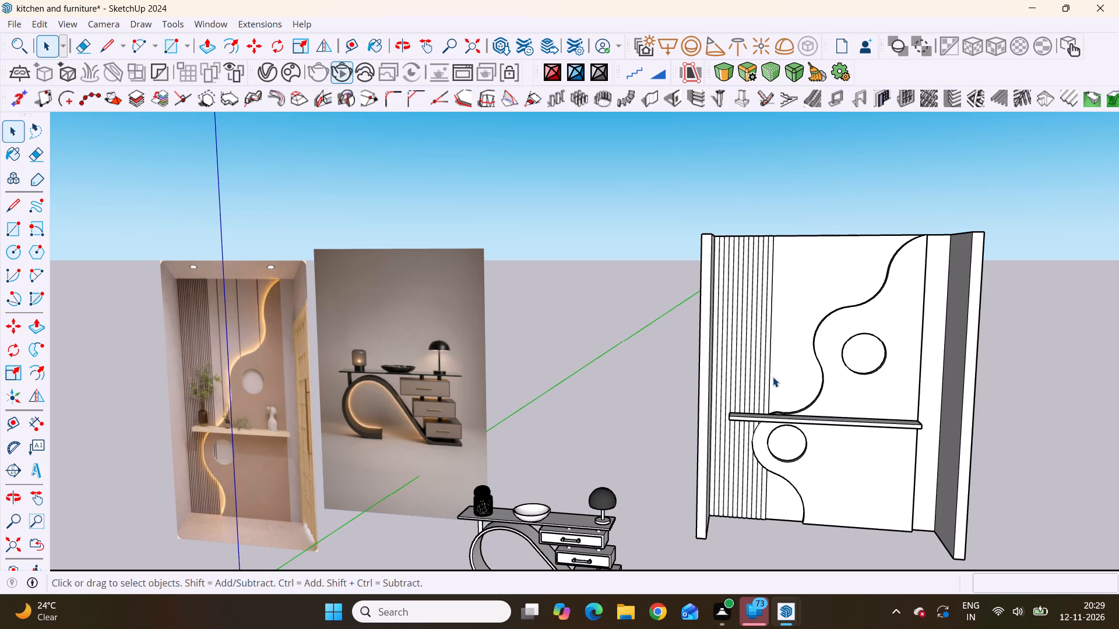
# Inside the wall unit's group, copy the end slat 1 15/16" along the back panel, flush beside the strip, and leave the group.
pyautogui.scroll(-5, 773, 377)
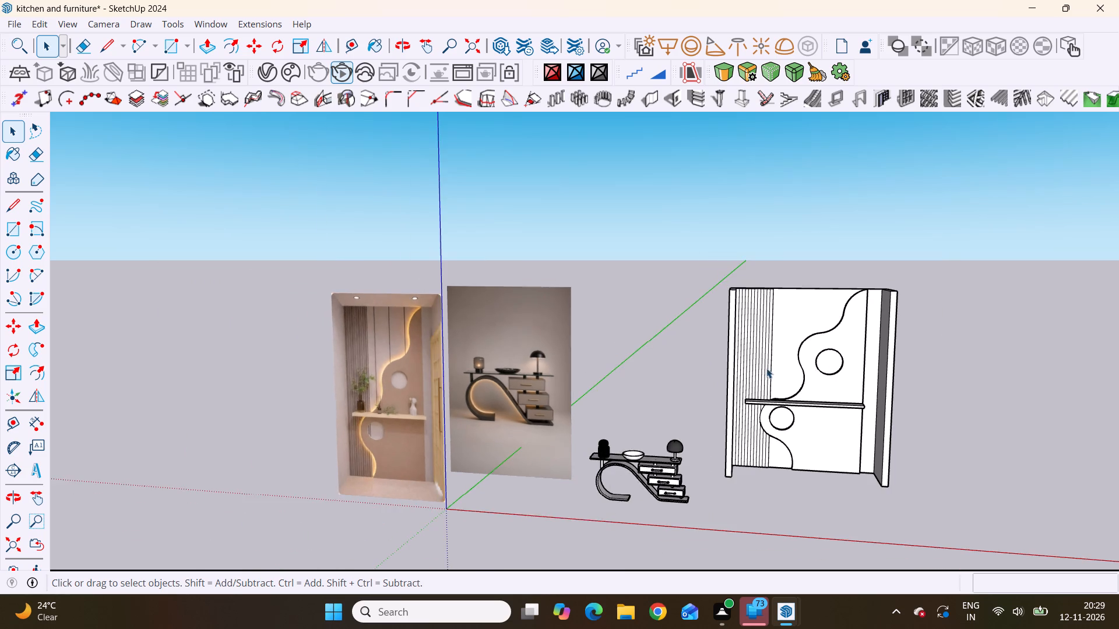
pyautogui.moveTo(766, 367); pyautogui.dragTo(738, 497, button='middle')
pyautogui.scroll(4, 763, 305)
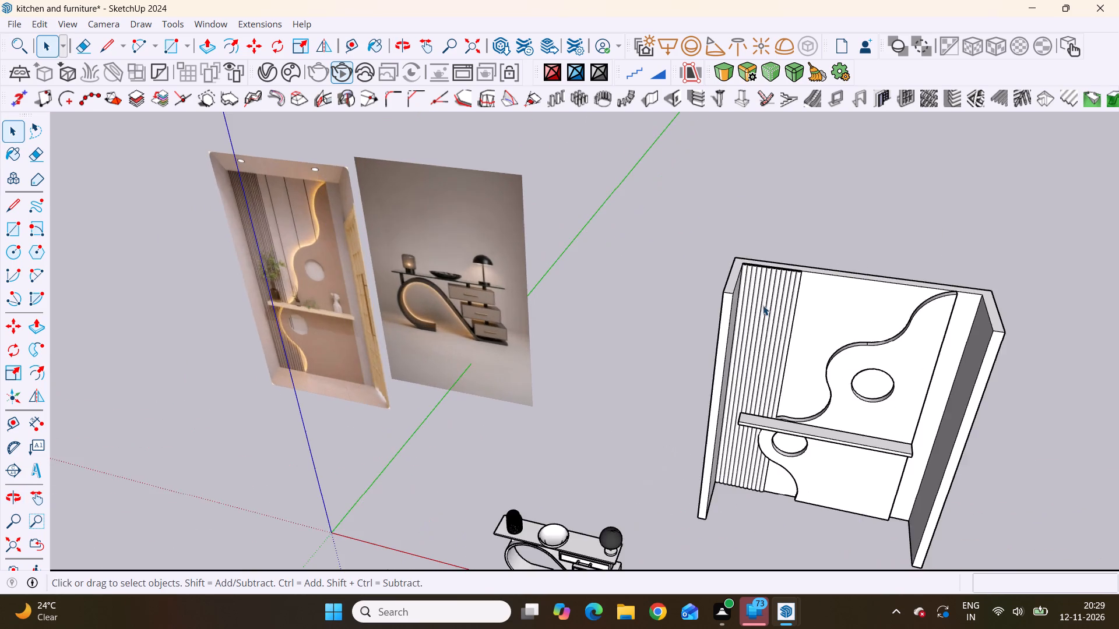
pyautogui.scroll(1, 555, 367)
pyautogui.scroll(-8, 555, 367)
pyautogui.moveTo(633, 401); pyautogui.dragTo(728, 428, button='middle')
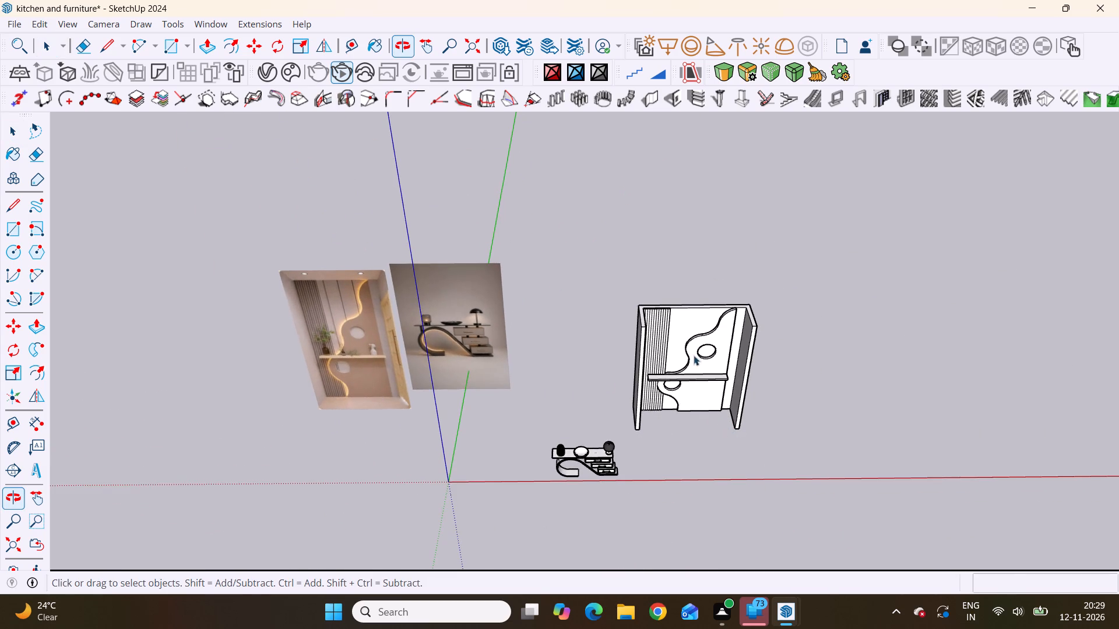
pyautogui.scroll(8, 680, 328)
pyautogui.scroll(12, 641, 291)
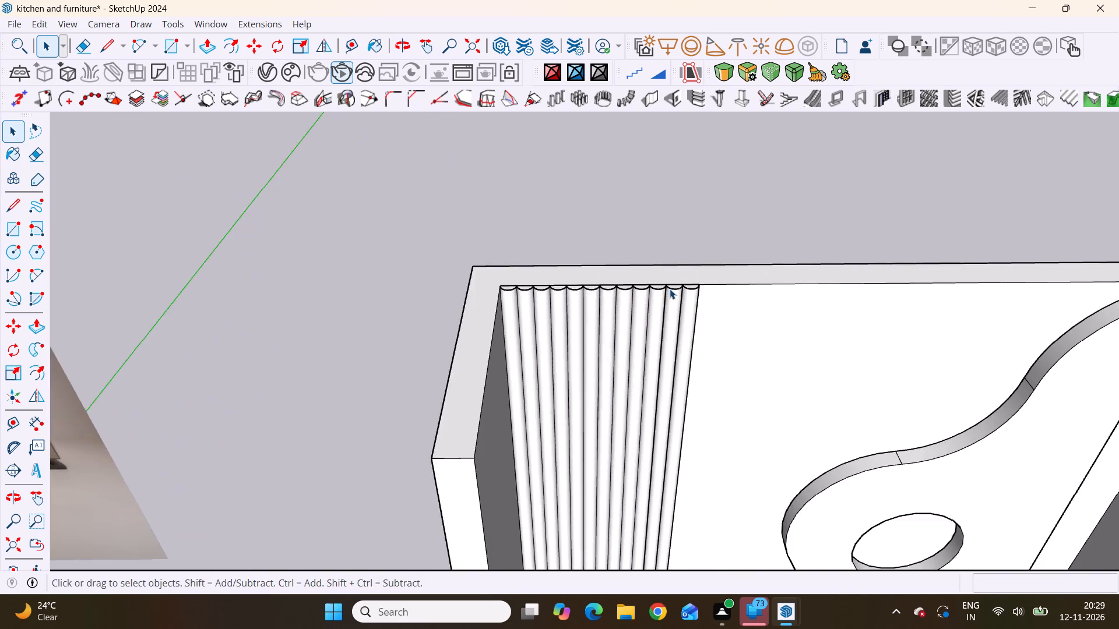
pyautogui.scroll(4, 670, 289)
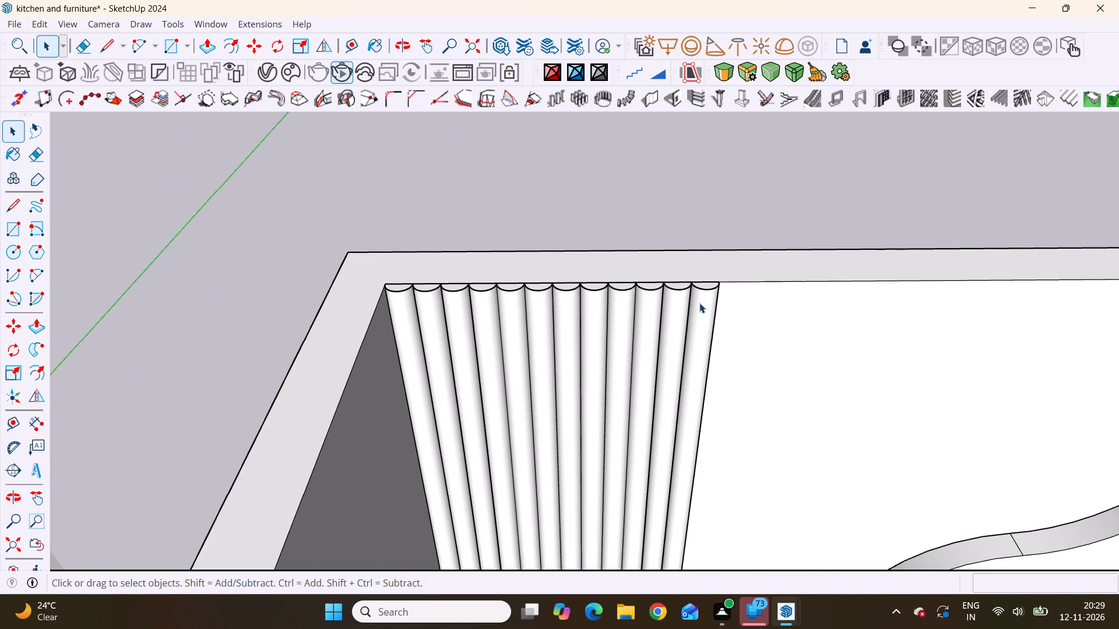
pyautogui.click(699, 303)
pyautogui.doubleClick(709, 308)
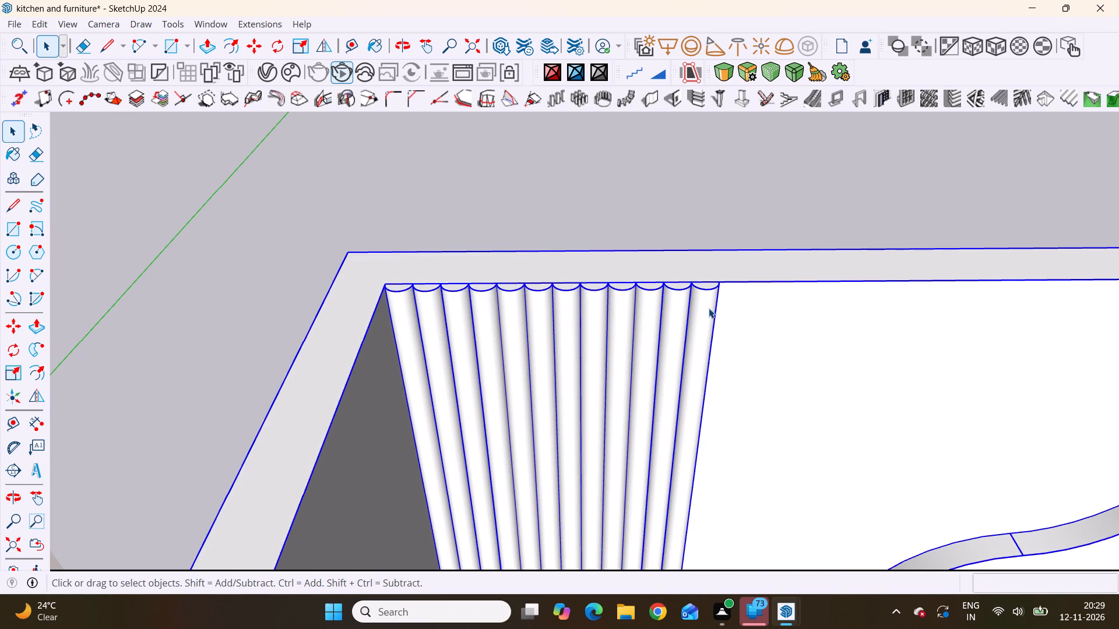
pyautogui.click(709, 309)
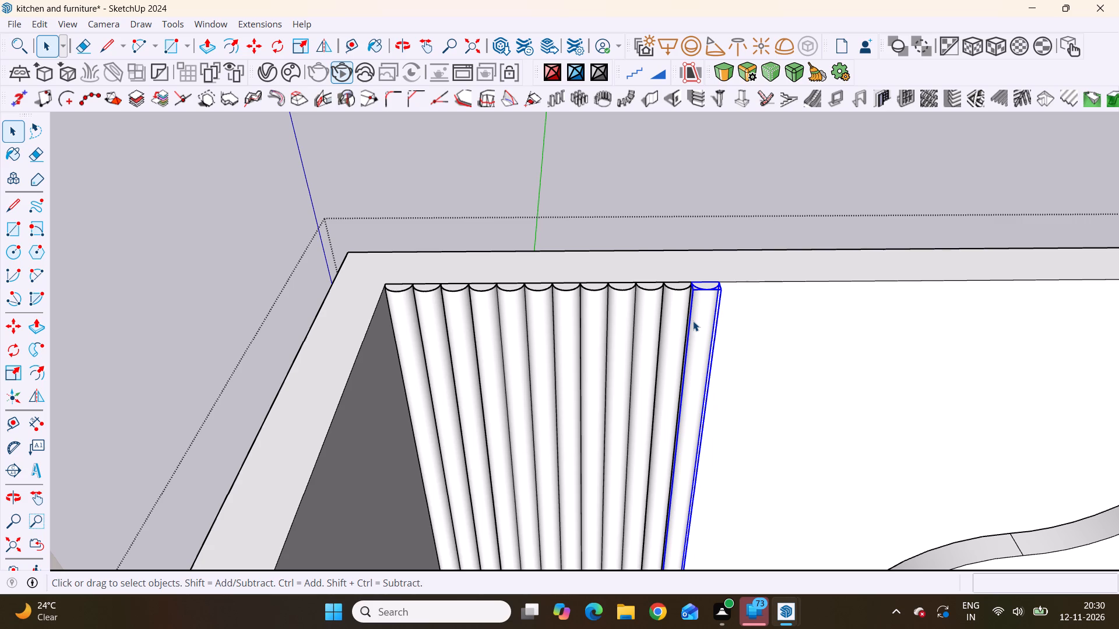
pyautogui.scroll(-4, 461, 437)
pyautogui.scroll(2, 646, 355)
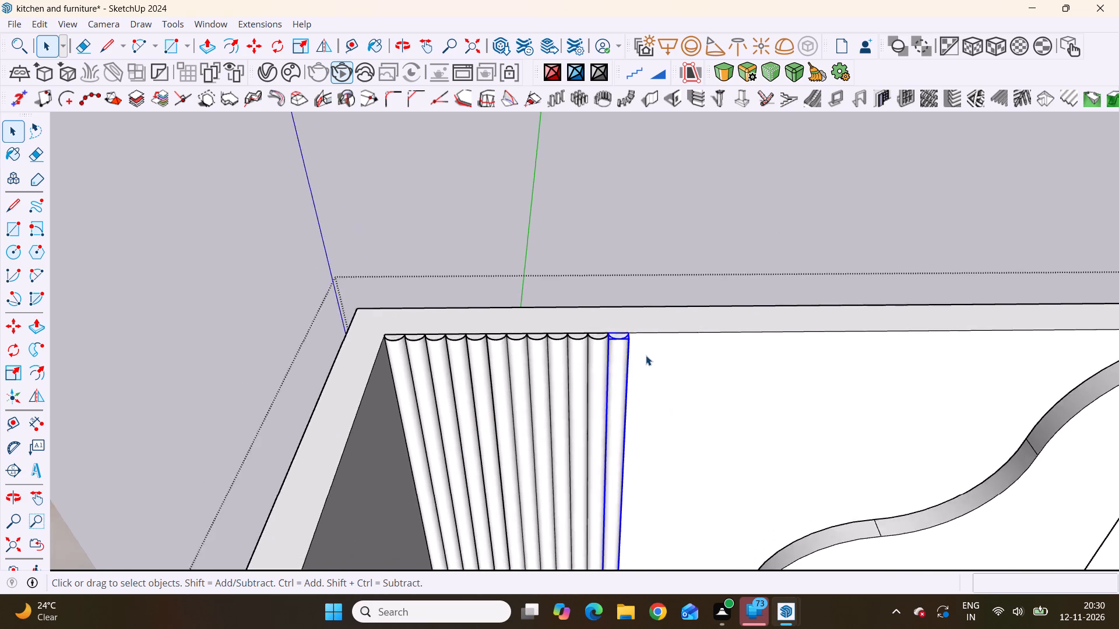
pyautogui.scroll(7, 646, 355)
pyautogui.scroll(-4, 629, 351)
pyautogui.scroll(-3, 585, 334)
pyautogui.moveTo(585, 333); pyautogui.dragTo(586, 375, button='middle')
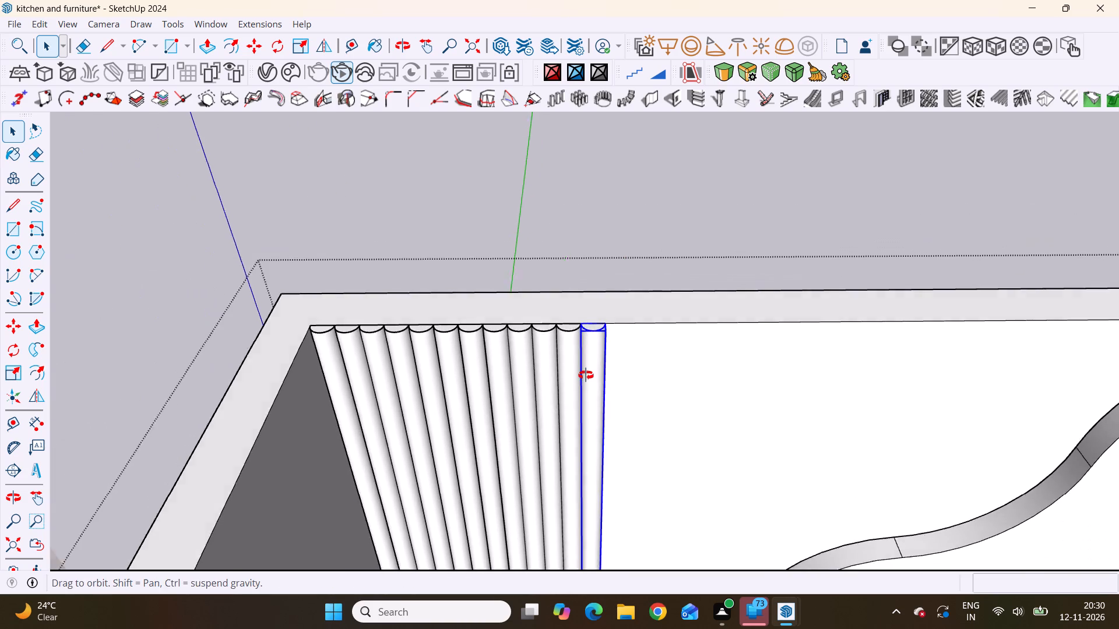
pyautogui.moveTo(586, 375); pyautogui.dragTo(586, 393, button='middle')
pyautogui.scroll(5, 600, 359)
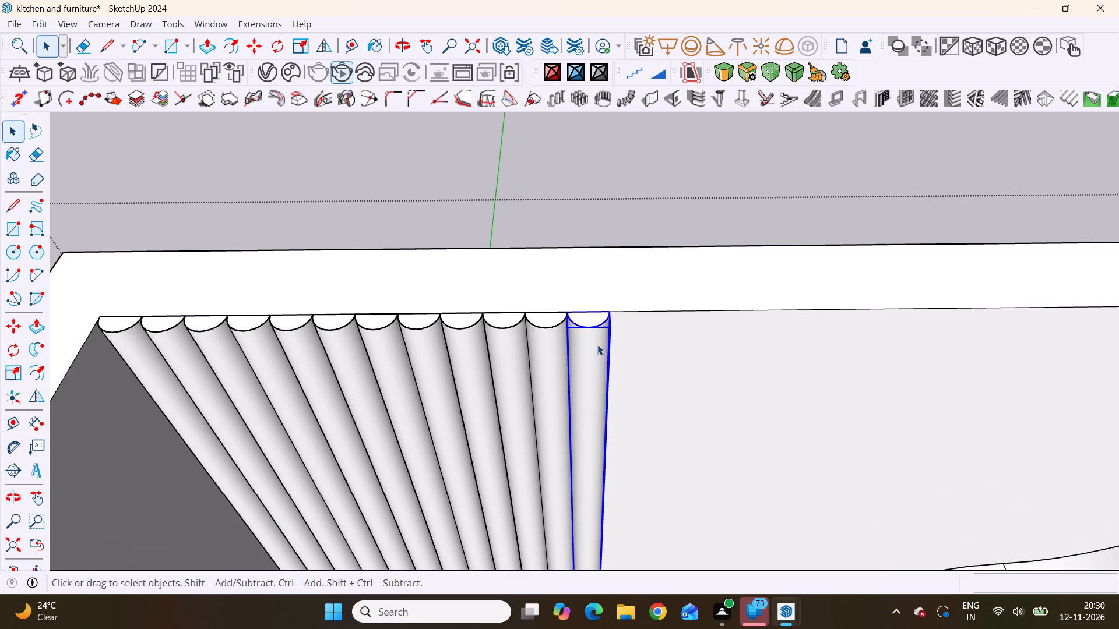
pyautogui.scroll(4, 594, 336)
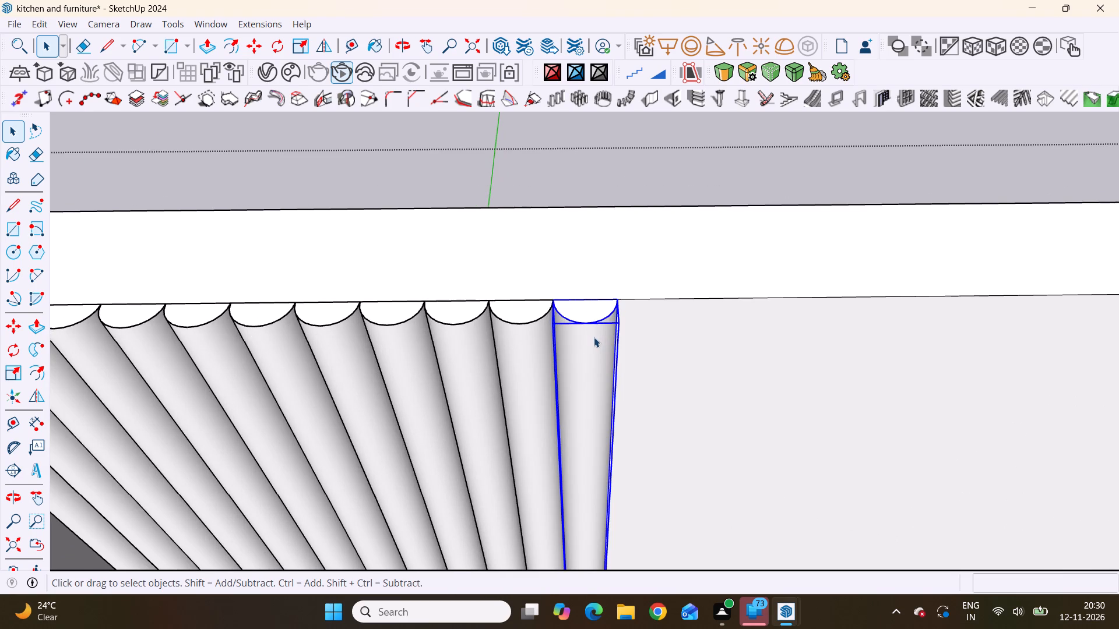
pyautogui.press('m')
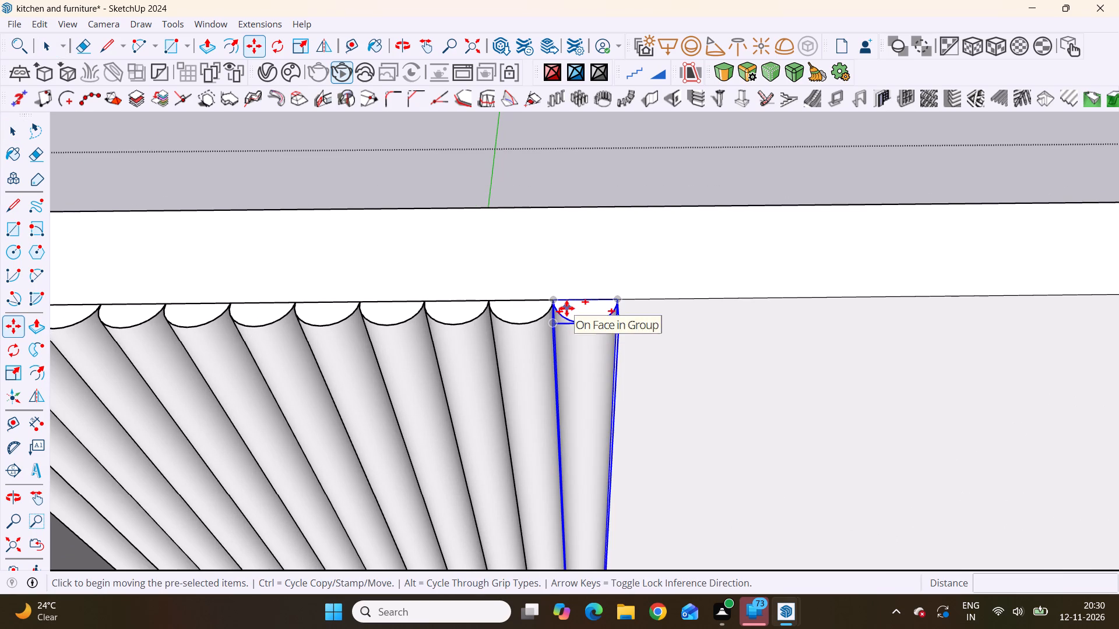
pyautogui.scroll(5, 557, 303)
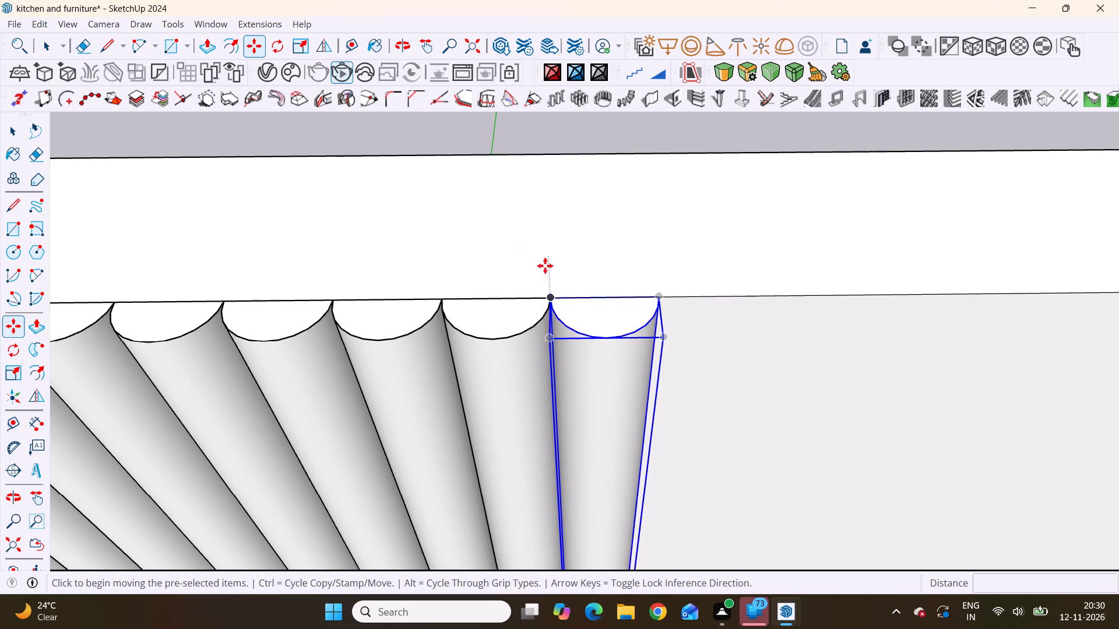
pyautogui.scroll(5, 542, 299)
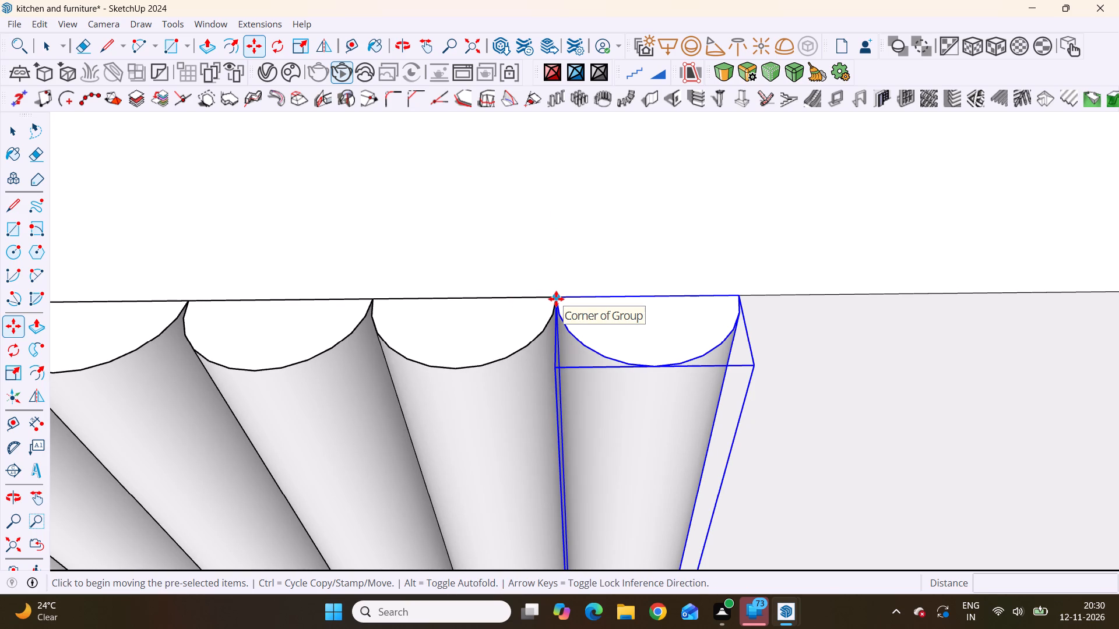
pyautogui.click(556, 299)
pyautogui.scroll(-3, 641, 313)
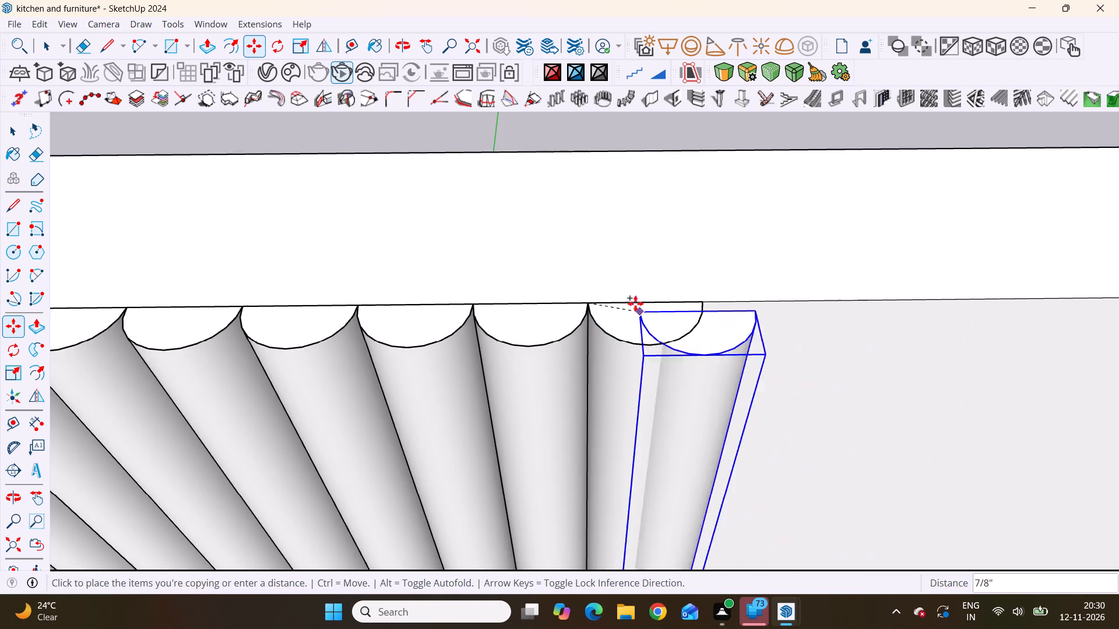
pyautogui.scroll(-12, 635, 303)
pyautogui.scroll(-16, 661, 284)
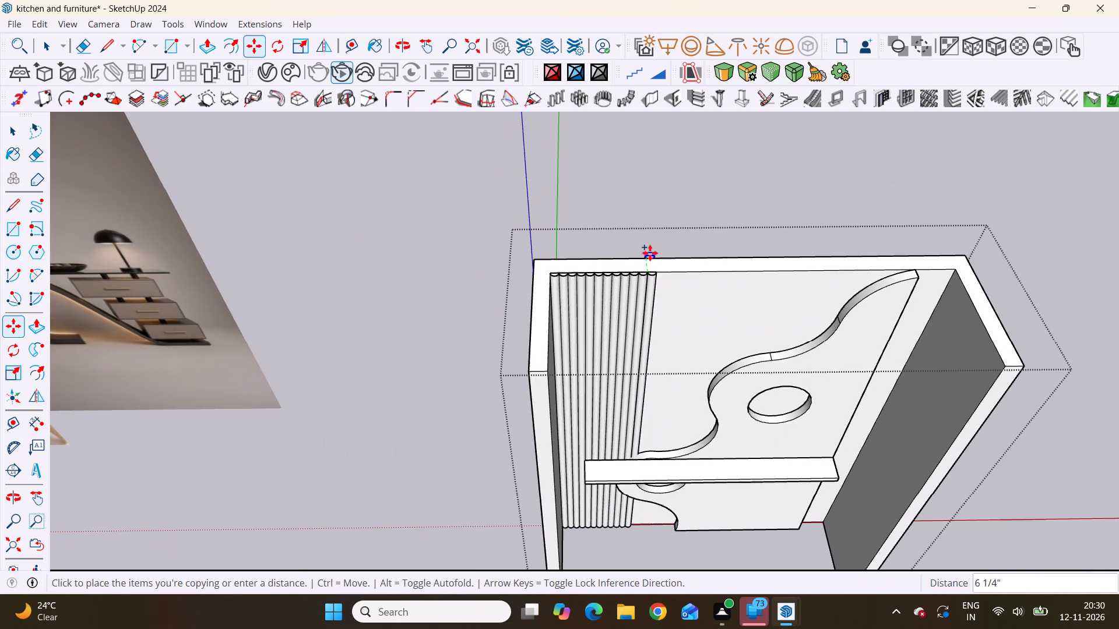
pyautogui.scroll(8, 669, 278)
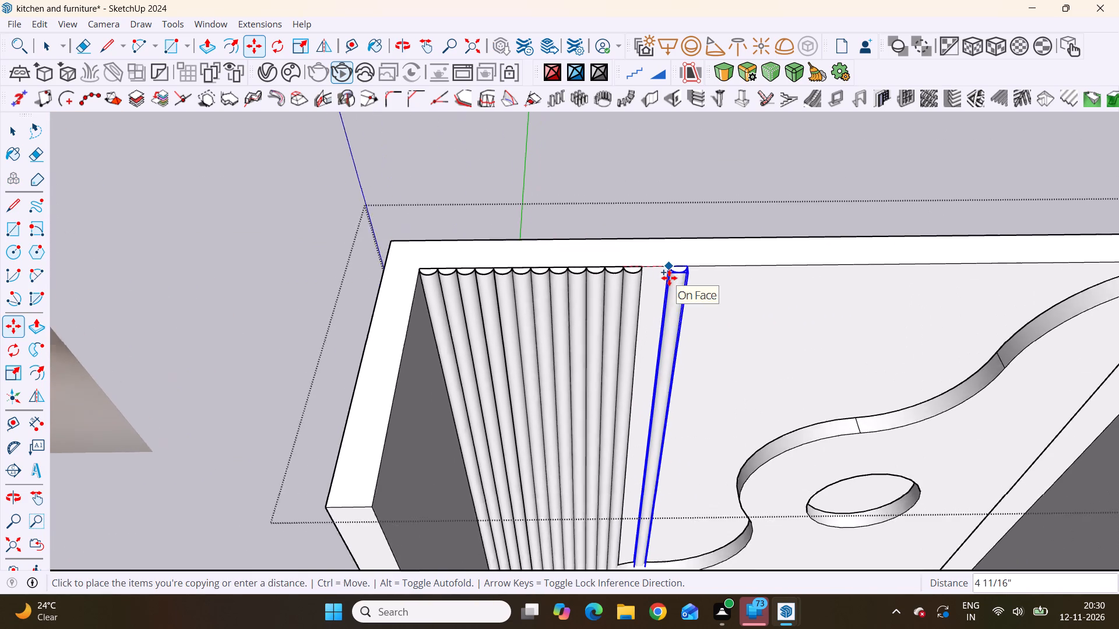
pyautogui.scroll(5, 644, 264)
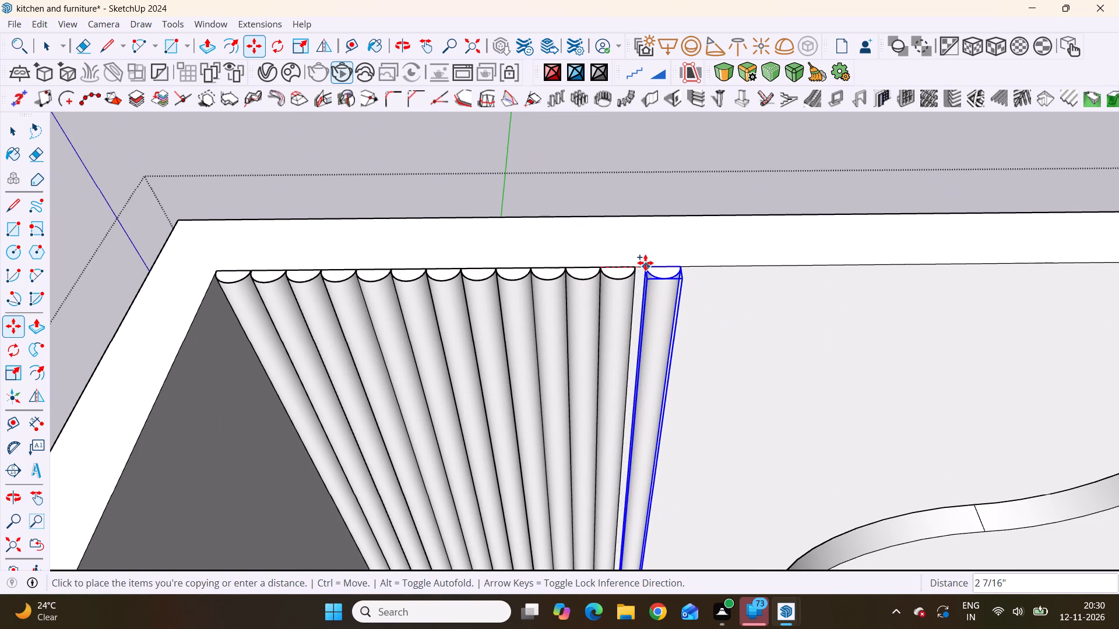
pyautogui.scroll(11, 636, 270)
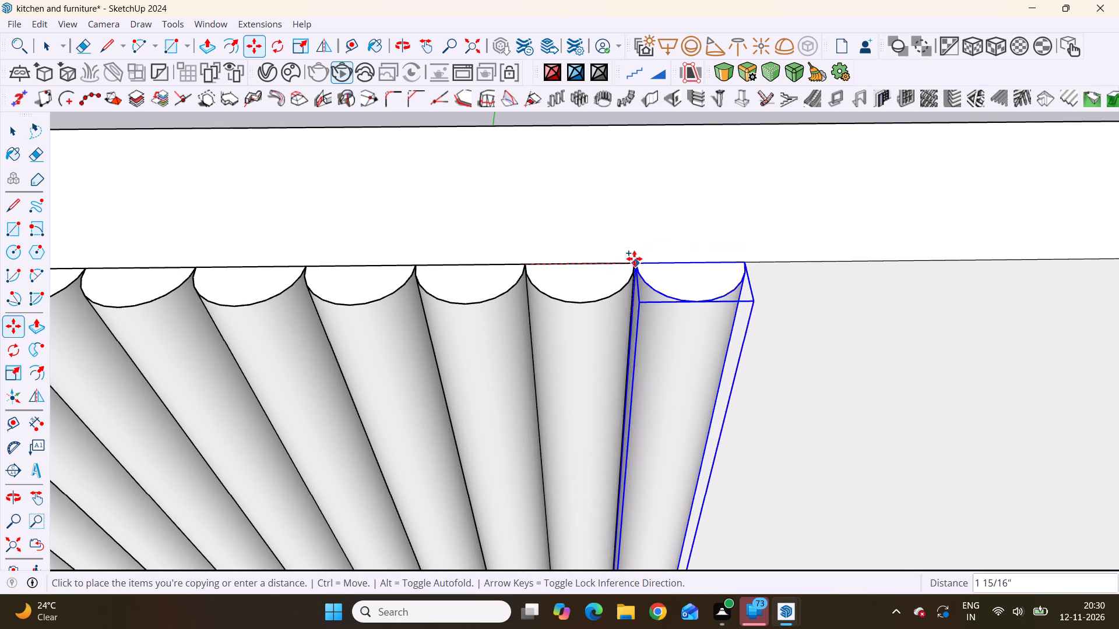
pyautogui.click(628, 262)
pyautogui.scroll(-10, 539, 189)
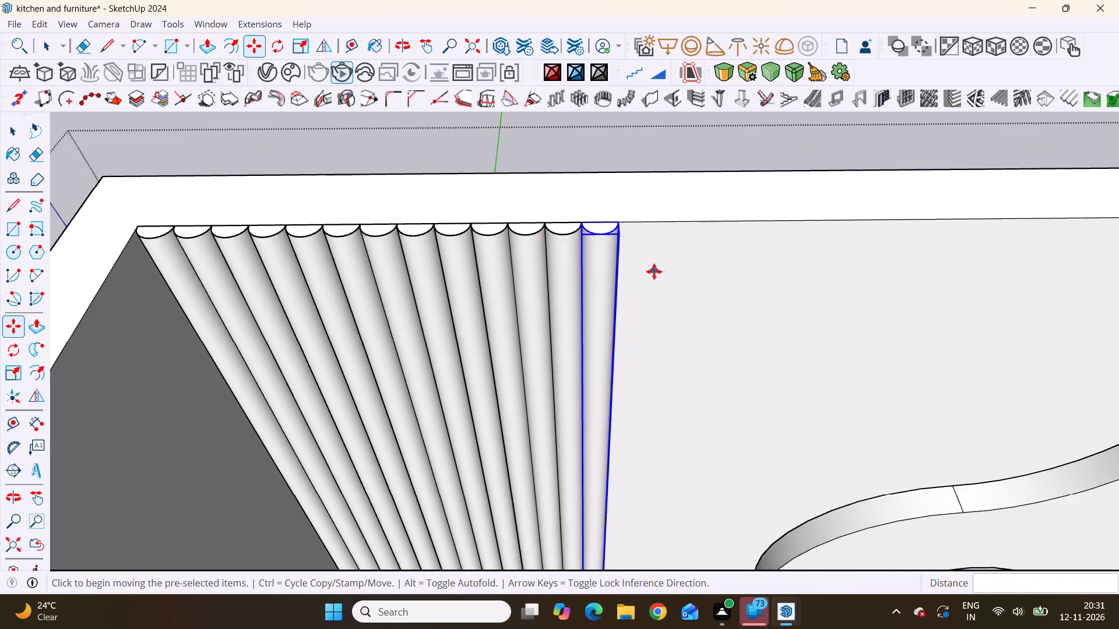
pyautogui.scroll(-20, 654, 271)
pyautogui.scroll(-1, 654, 271)
pyautogui.moveTo(695, 426); pyautogui.dragTo(681, 259, button='middle')
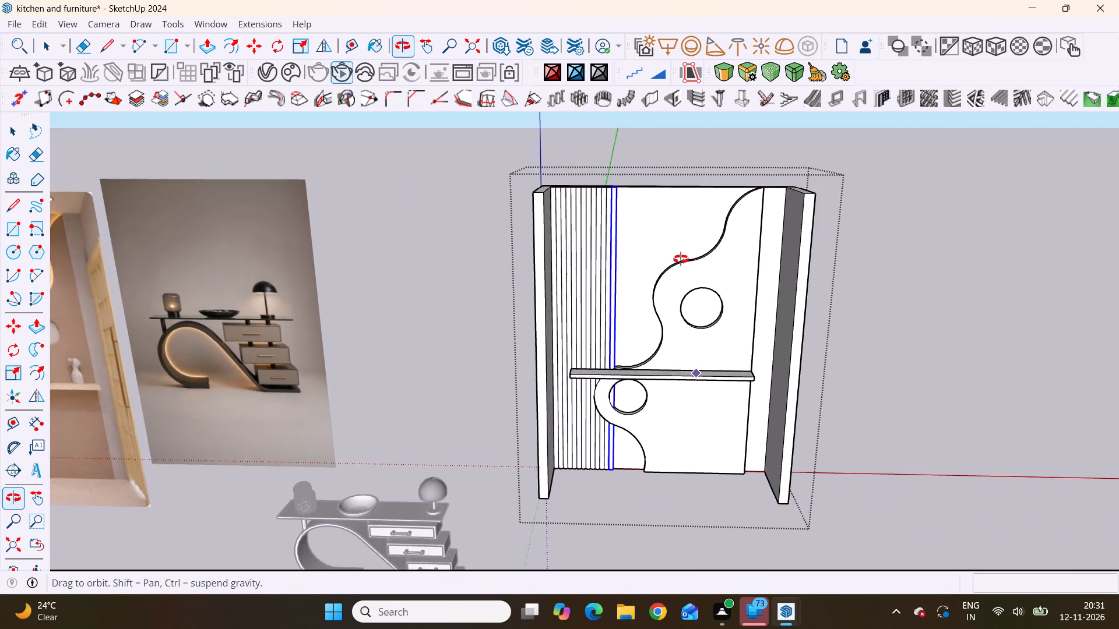
pyautogui.moveTo(681, 259); pyautogui.dragTo(674, 229, button='middle')
pyautogui.scroll(1, 674, 229)
pyautogui.scroll(-9, 670, 294)
pyautogui.press('space')
pyautogui.click(829, 253)
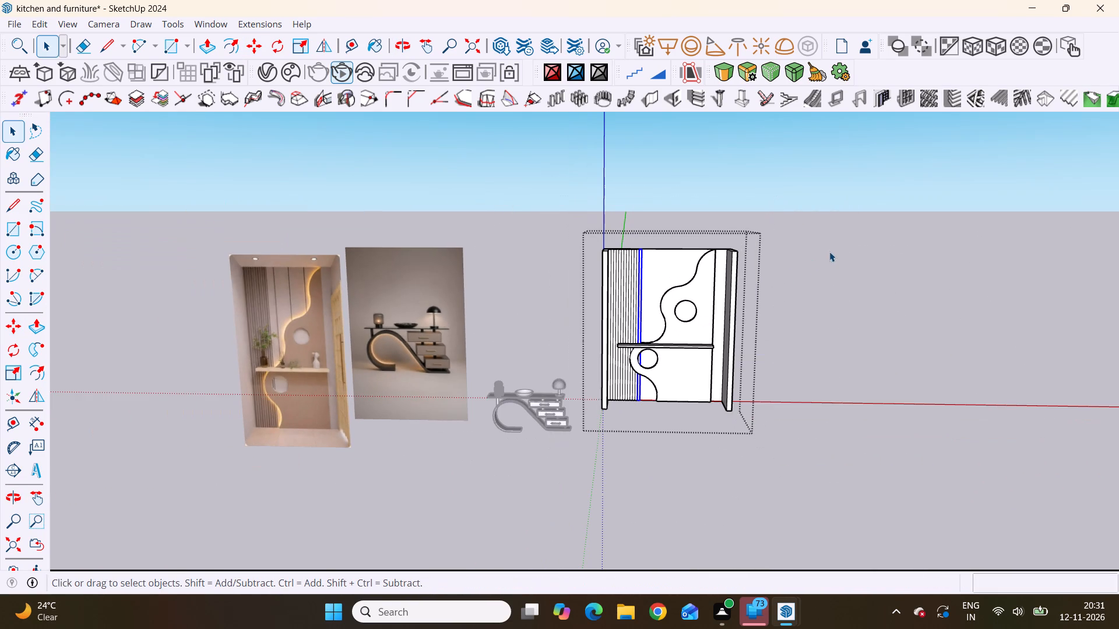
# Examine the extended slat strip's top ends and the blank back panel between the strip and the wavy panel.
pyautogui.scroll(3, 658, 319)
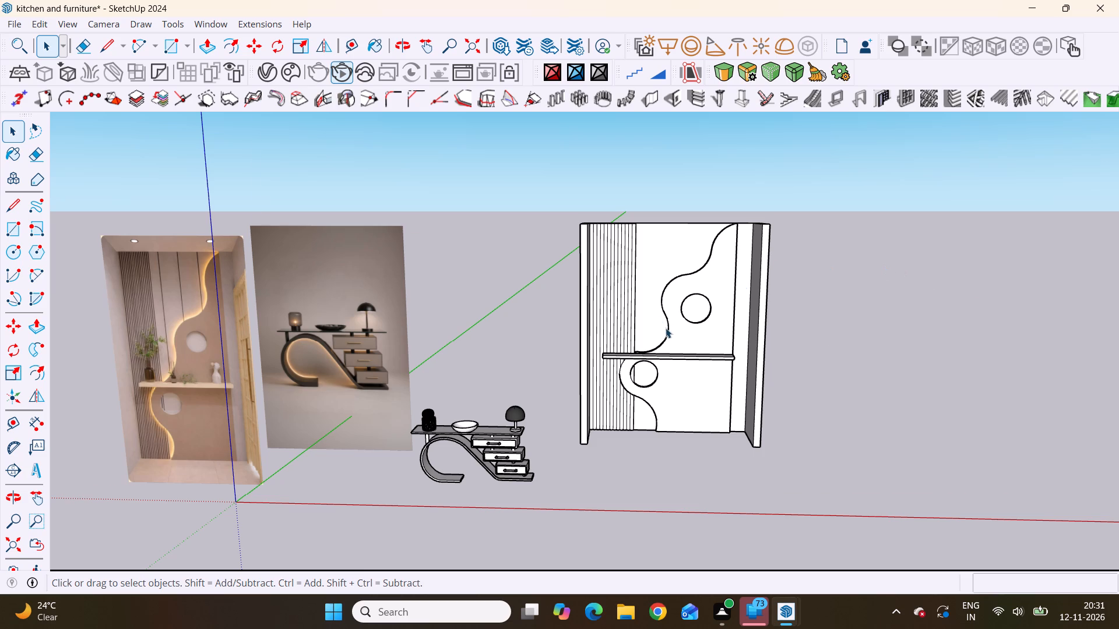
pyautogui.scroll(-3, 665, 328)
pyautogui.moveTo(676, 302); pyautogui.dragTo(678, 450, button='middle')
pyautogui.scroll(4, 647, 228)
pyautogui.scroll(-1, 647, 228)
pyautogui.scroll(15, 647, 228)
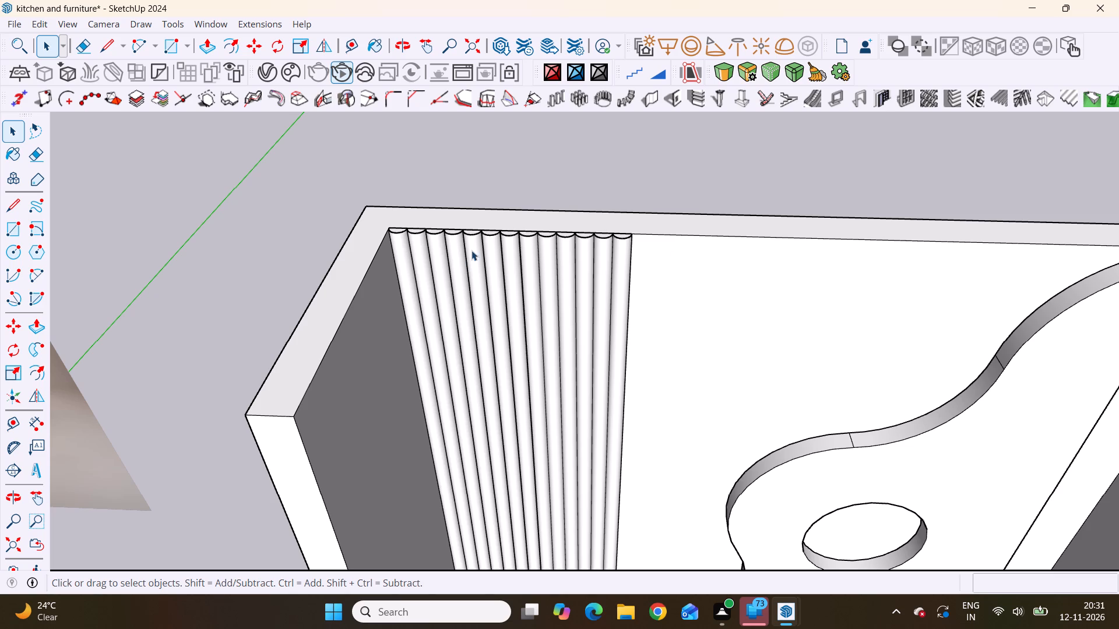
pyautogui.scroll(-7, 483, 235)
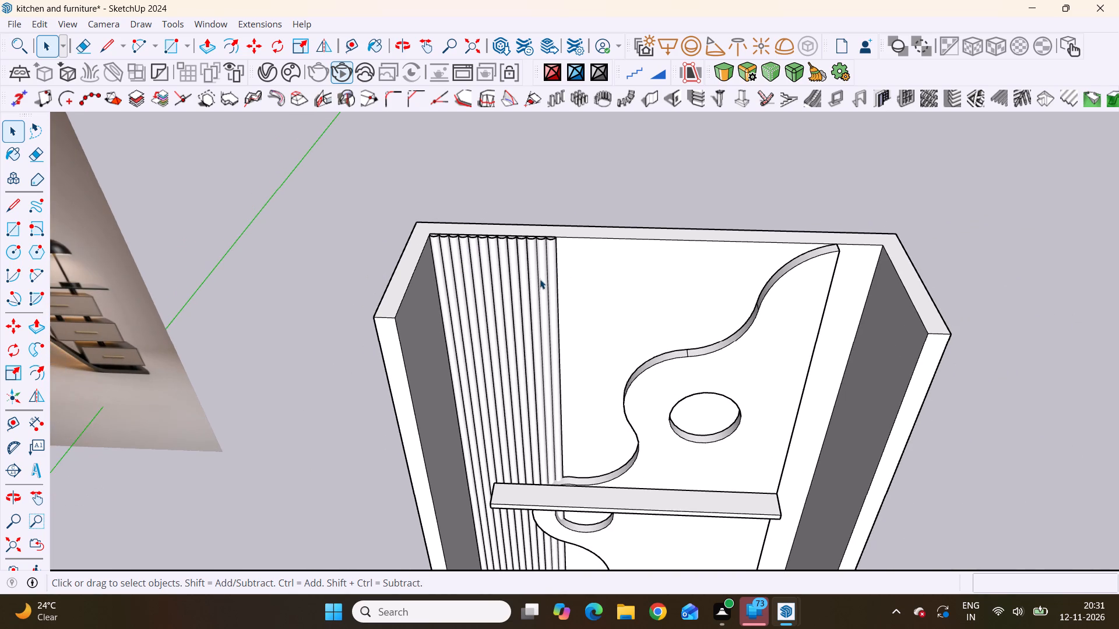
pyautogui.scroll(4, 536, 253)
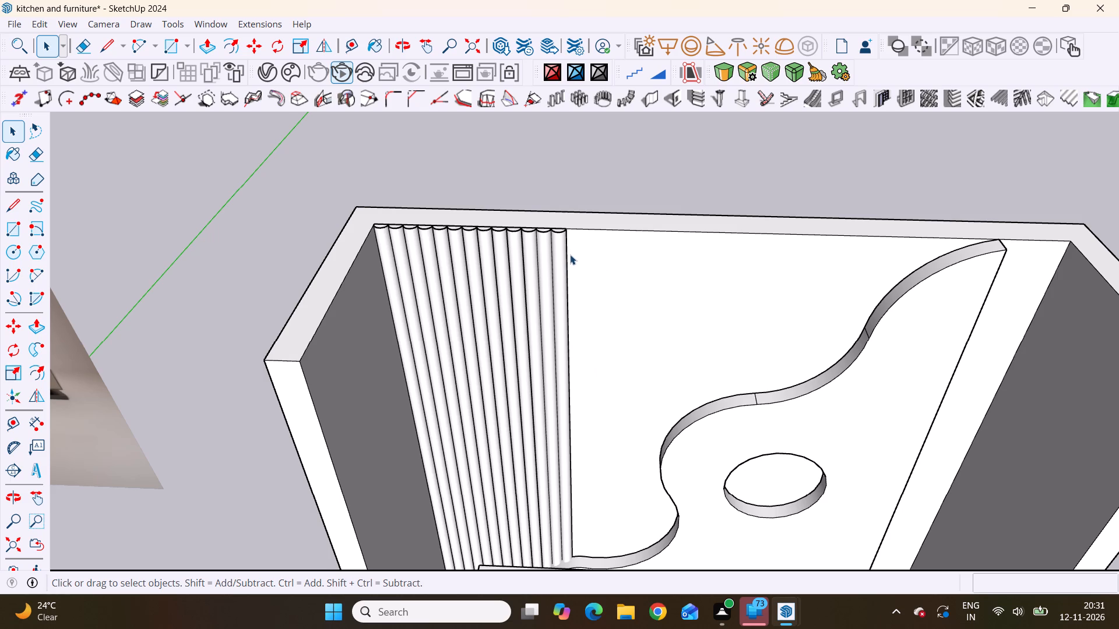
pyautogui.scroll(4, 558, 231)
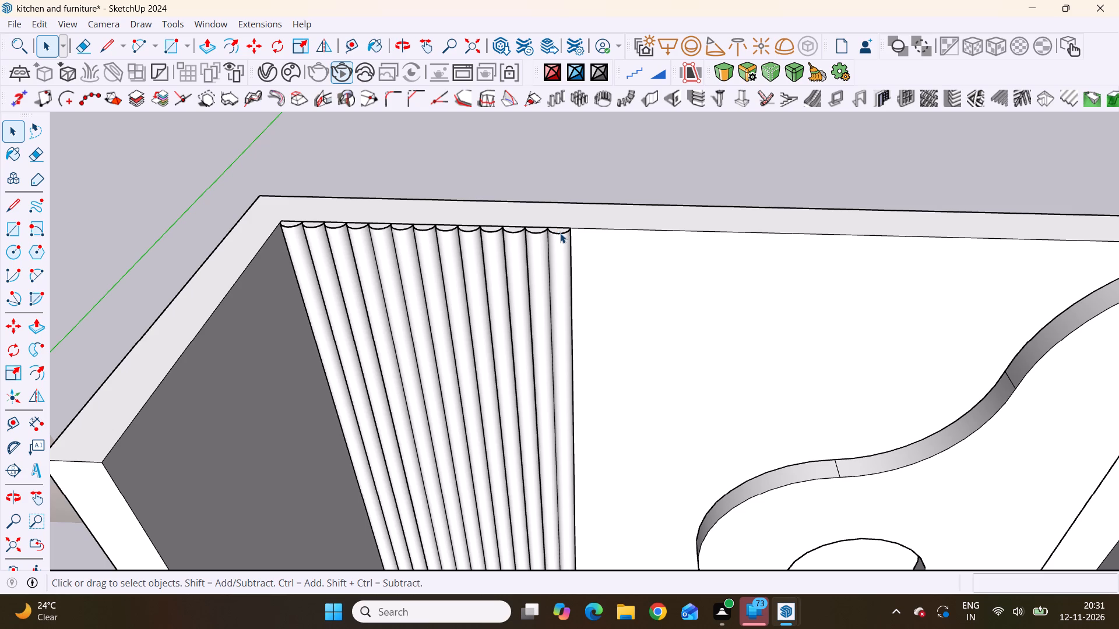
pyautogui.scroll(-4, 523, 266)
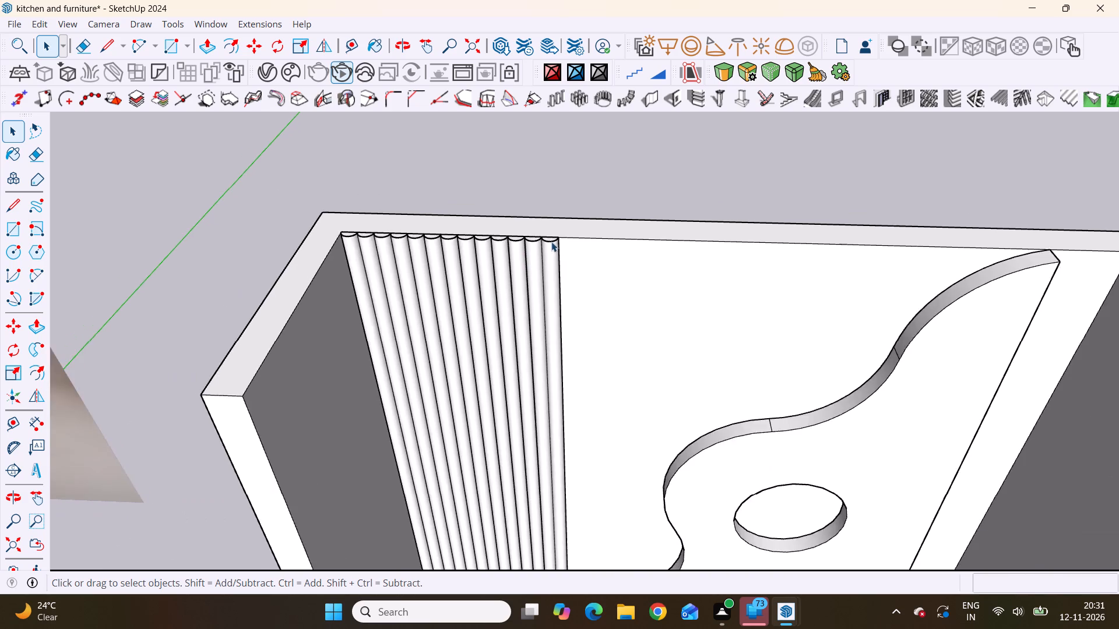
pyautogui.scroll(-14, 551, 242)
pyautogui.scroll(1, 577, 286)
pyautogui.moveTo(577, 287); pyautogui.dragTo(559, 235, button='middle')
pyautogui.scroll(5, 575, 259)
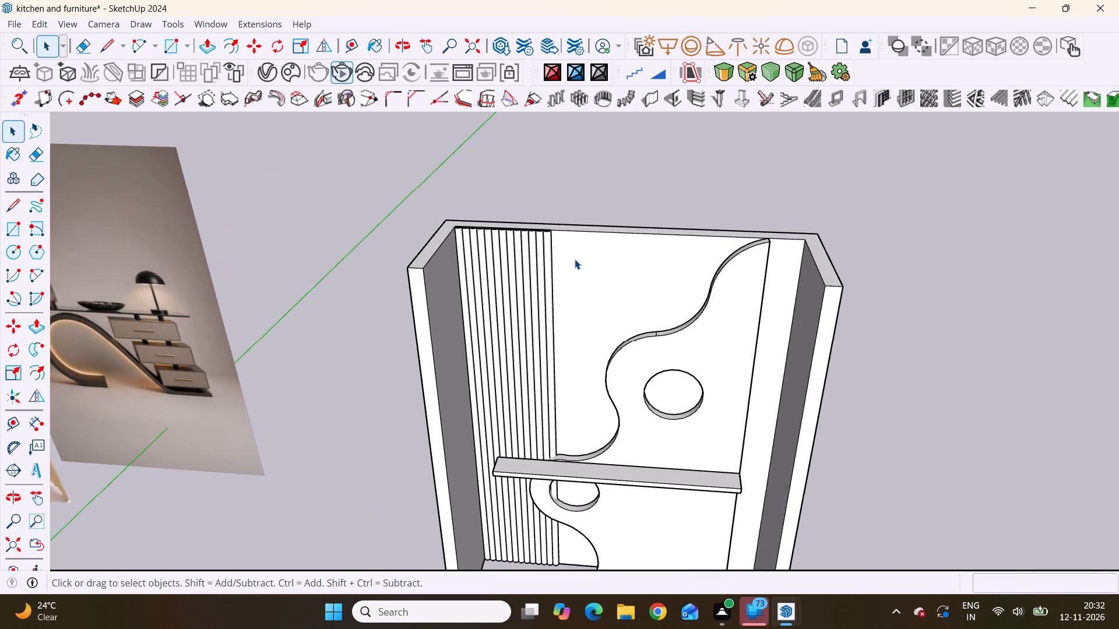
pyautogui.scroll(4, 575, 259)
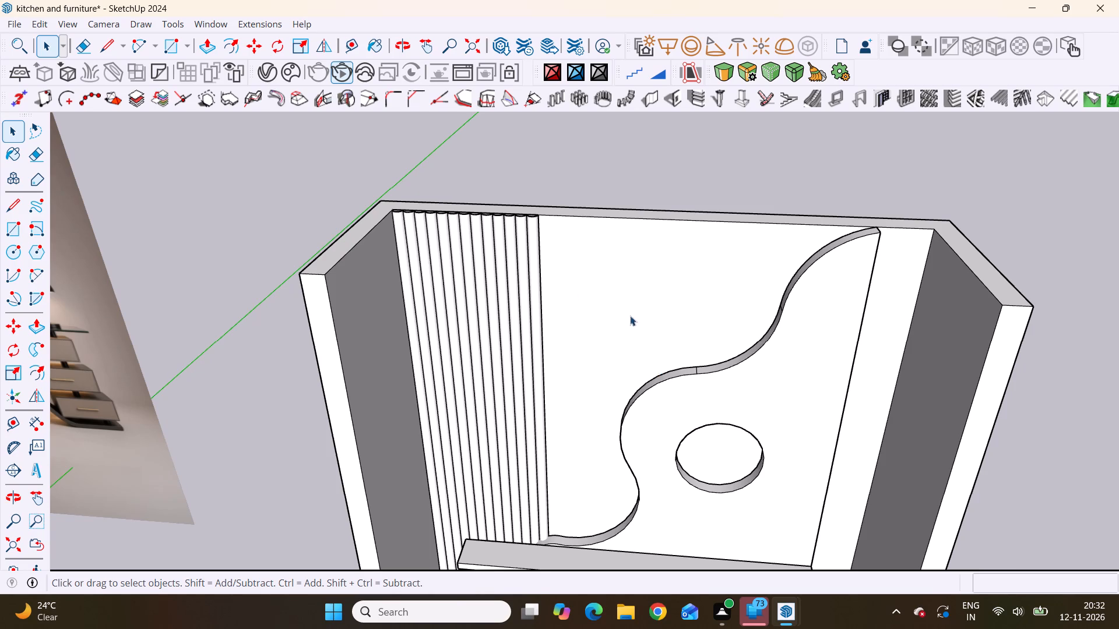
pyautogui.scroll(-6, 628, 315)
pyautogui.moveTo(645, 348); pyautogui.dragTo(660, 309, button='middle')
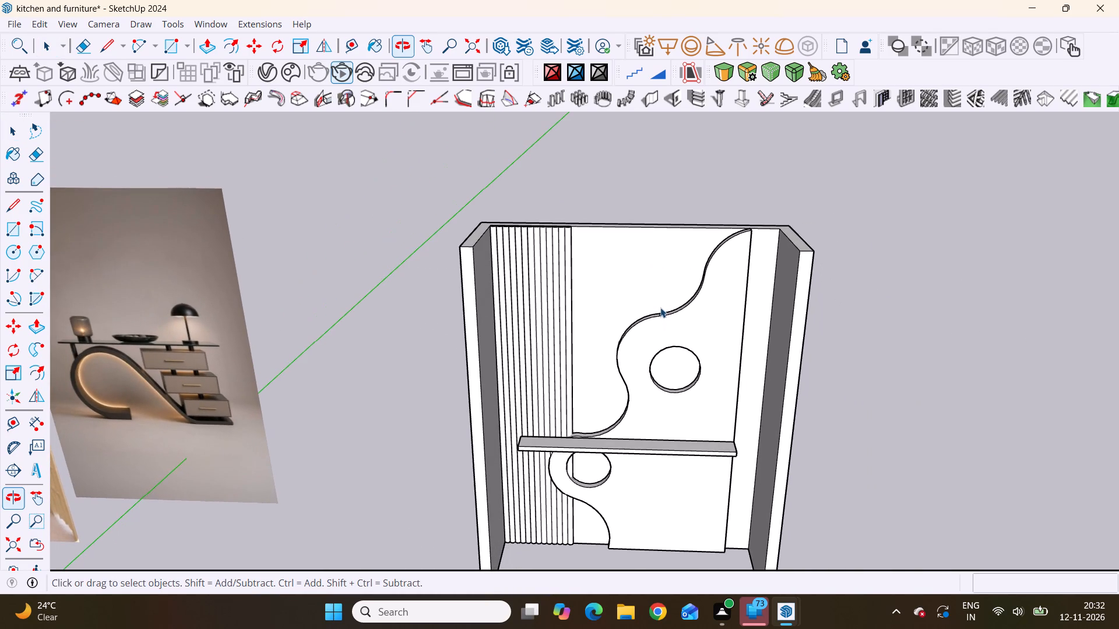
# Compare the reference picture's slat strip and vertical grooves beside the wavy panel with the modelled wall unit.
pyautogui.scroll(-5, 750, 237)
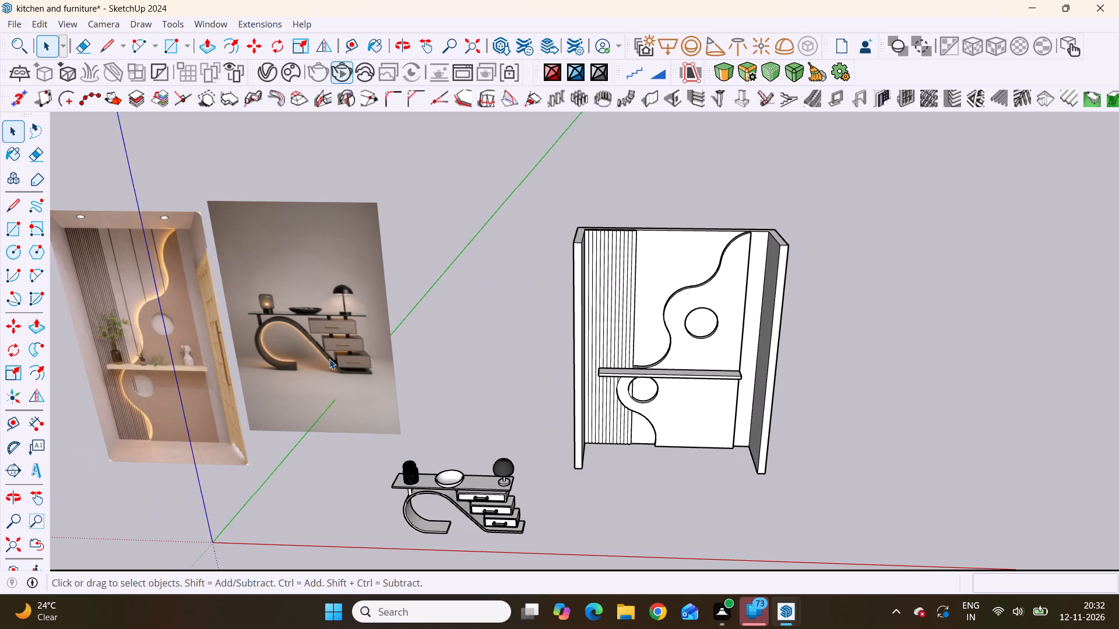
pyautogui.scroll(12, 161, 312)
pyautogui.scroll(-9, 217, 267)
pyautogui.scroll(19, 114, 195)
pyautogui.scroll(-16, 156, 169)
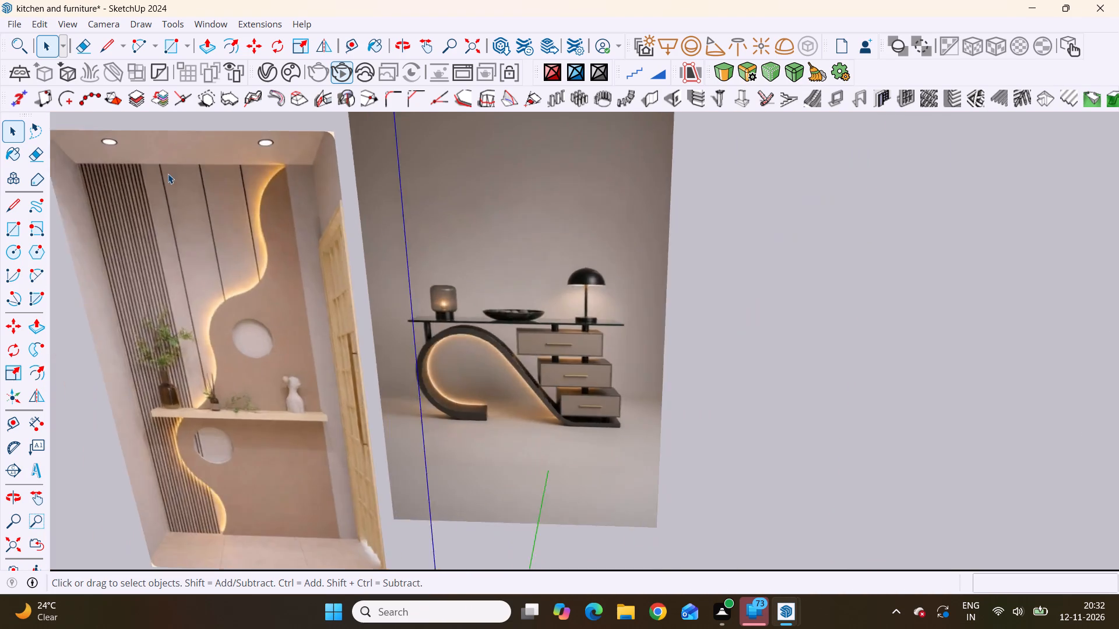
pyautogui.scroll(-20, 168, 174)
pyautogui.scroll(-2, 168, 174)
pyautogui.scroll(4, 569, 174)
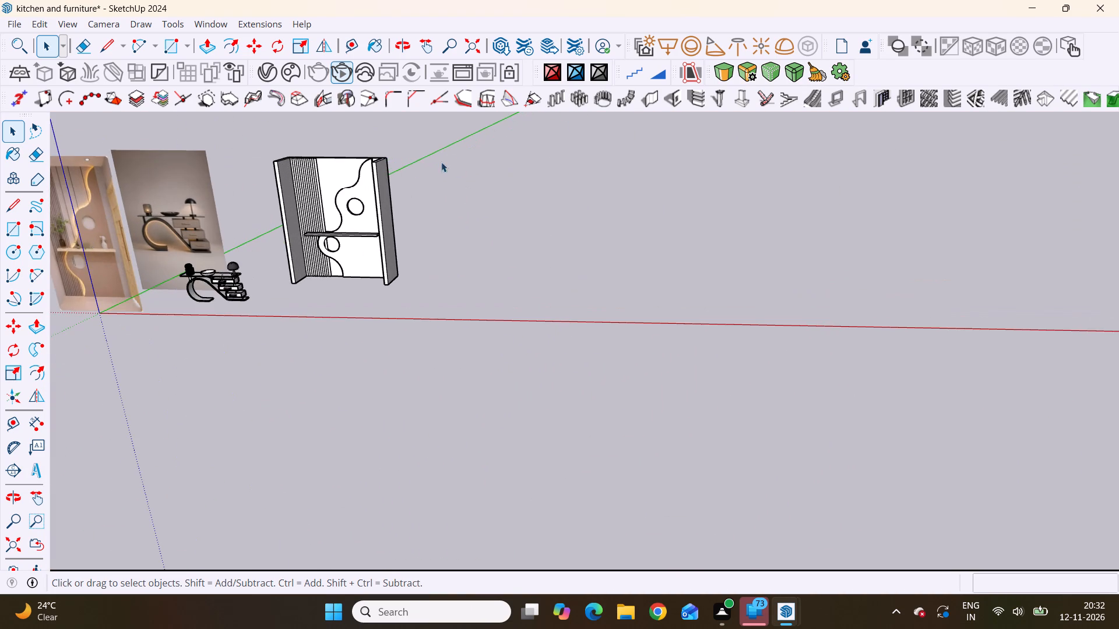
pyautogui.moveTo(291, 188); pyautogui.dragTo(409, 222, button='middle')
pyautogui.scroll(4, 291, 190)
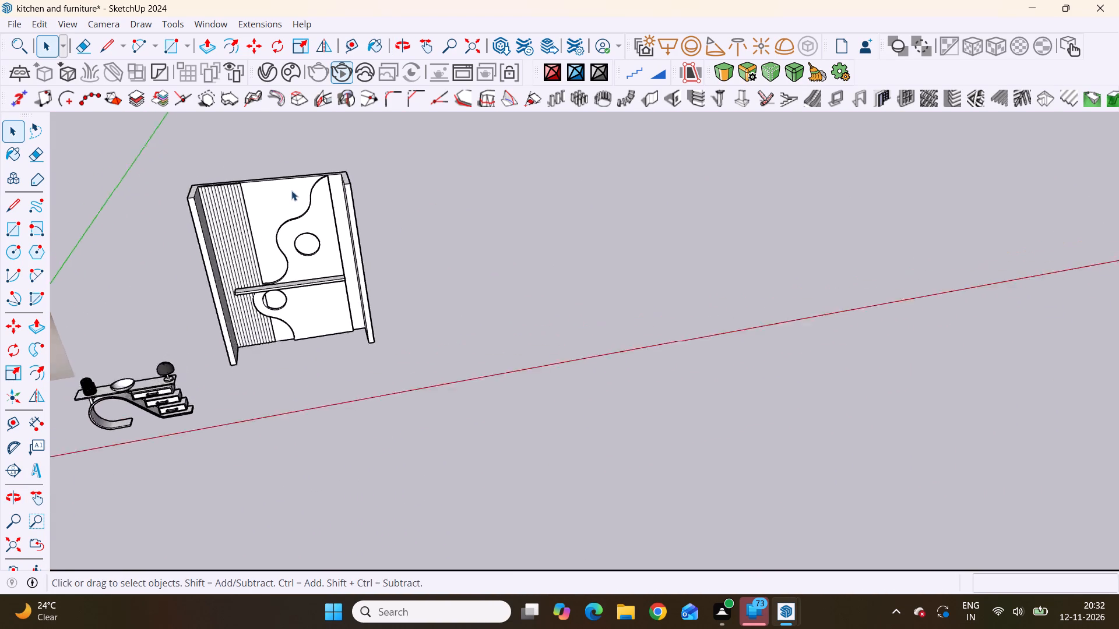
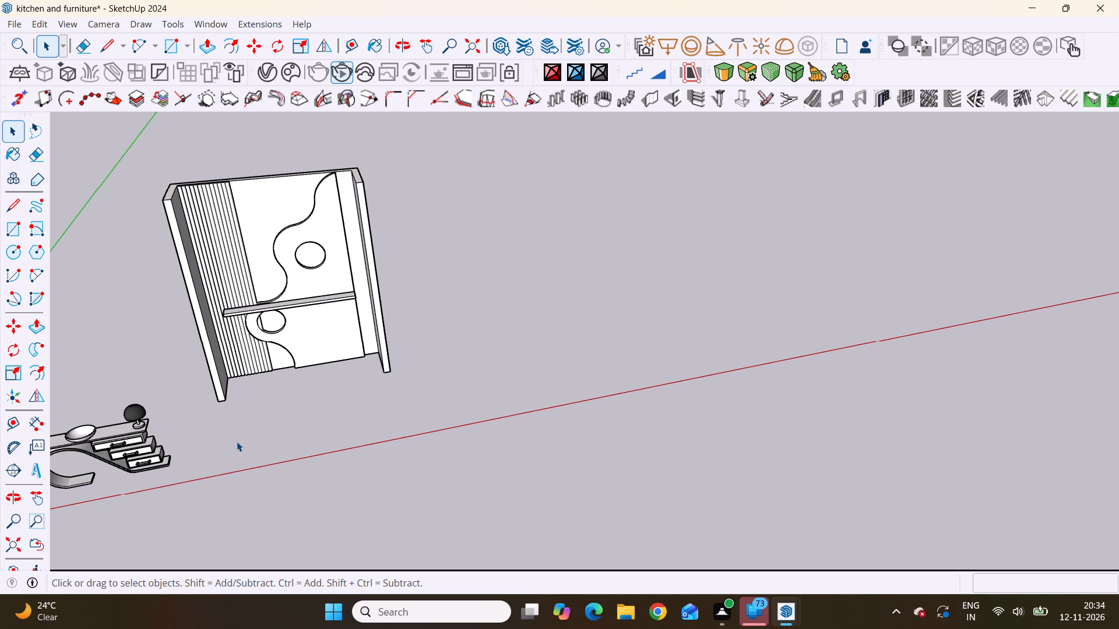
# Open the wall unit's group for editing and select the blank back panel face between the slat strip and the wavy panel.
pyautogui.scroll(-14, 324, 281)
pyautogui.moveTo(304, 437); pyautogui.dragTo(153, 331, button='middle')
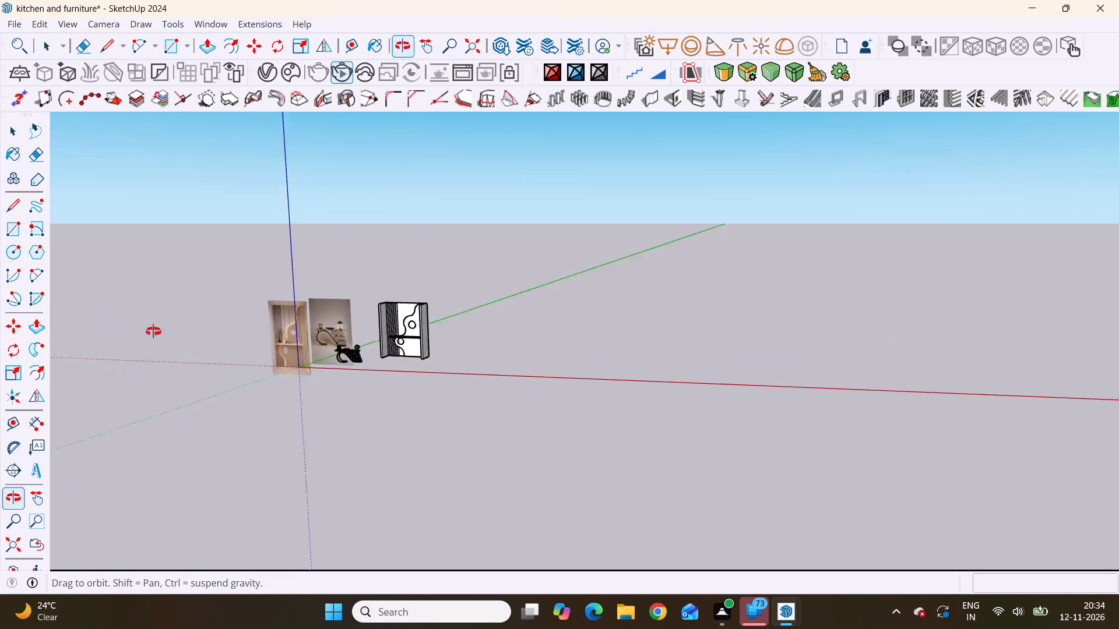
pyautogui.moveTo(153, 331); pyautogui.dragTo(240, 281, button='middle')
pyautogui.scroll(12, 275, 338)
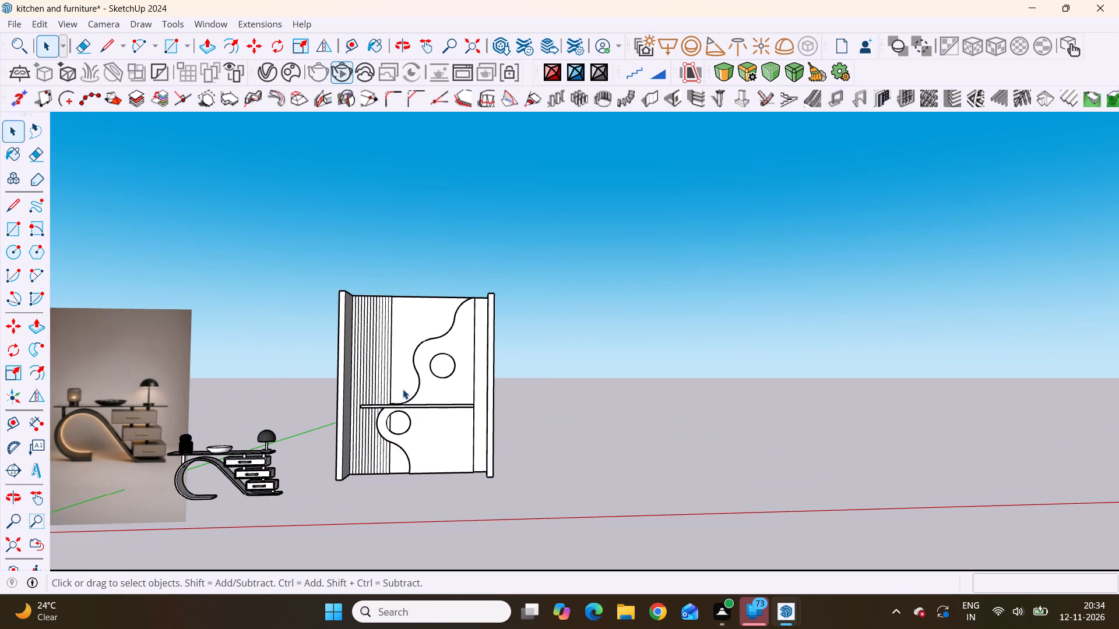
pyautogui.scroll(-4, 453, 349)
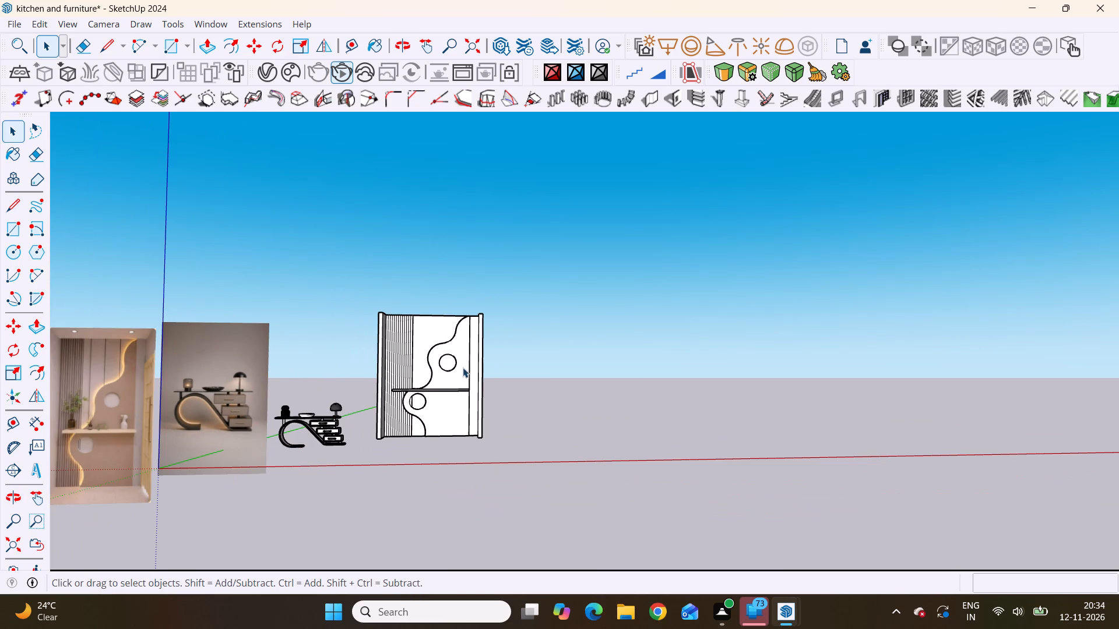
pyautogui.scroll(2, 449, 329)
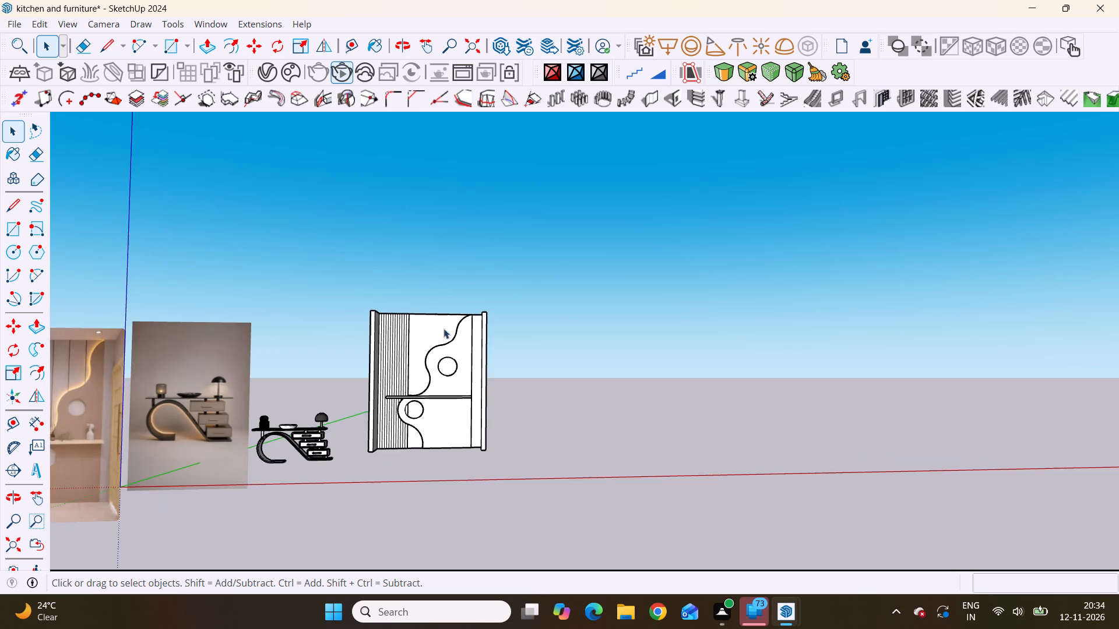
pyautogui.scroll(7, 444, 328)
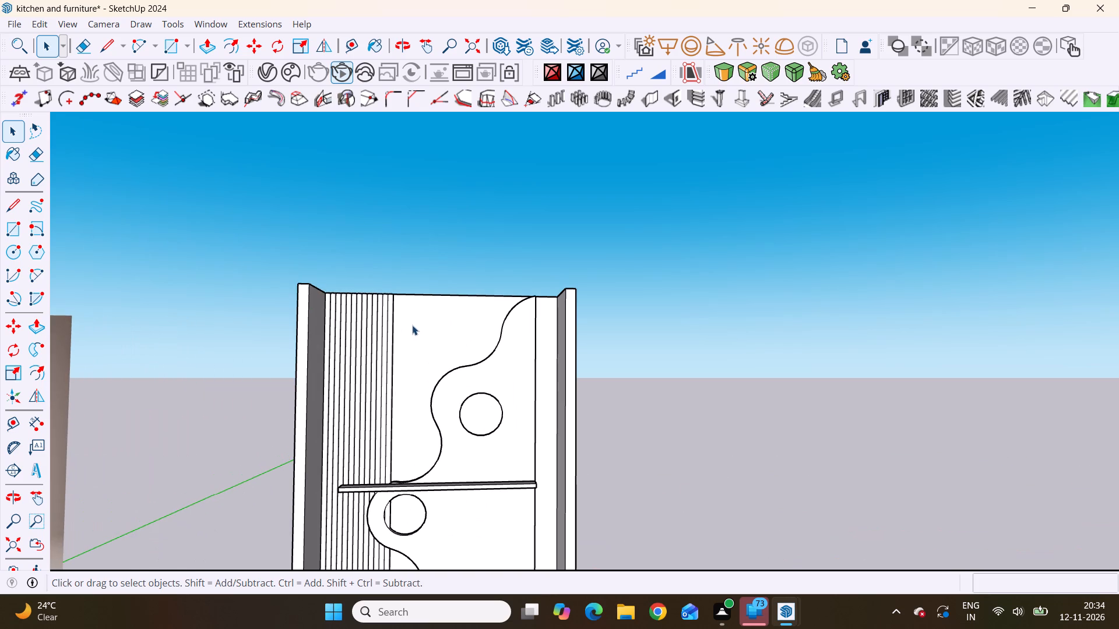
pyautogui.click(412, 325)
pyautogui.doubleClick(423, 325)
pyautogui.scroll(5, 423, 326)
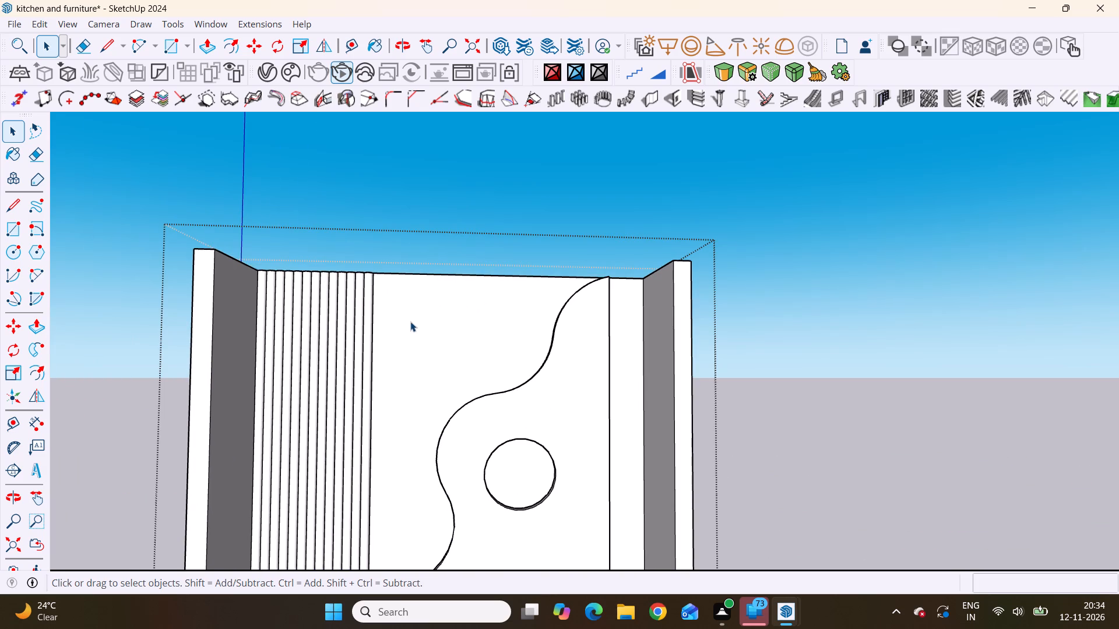
pyautogui.click(410, 321)
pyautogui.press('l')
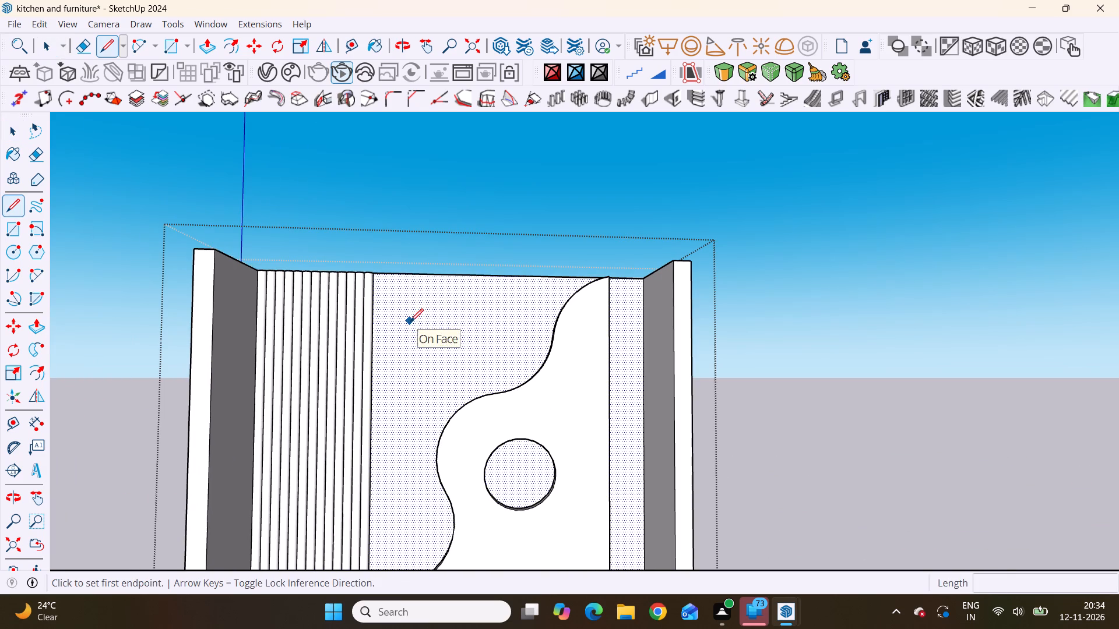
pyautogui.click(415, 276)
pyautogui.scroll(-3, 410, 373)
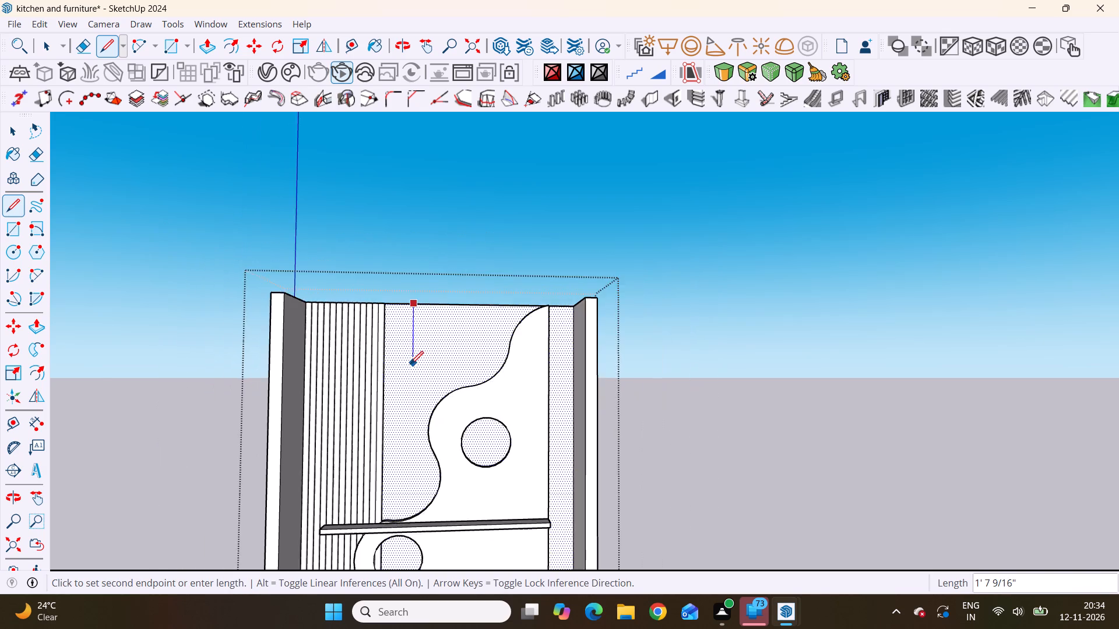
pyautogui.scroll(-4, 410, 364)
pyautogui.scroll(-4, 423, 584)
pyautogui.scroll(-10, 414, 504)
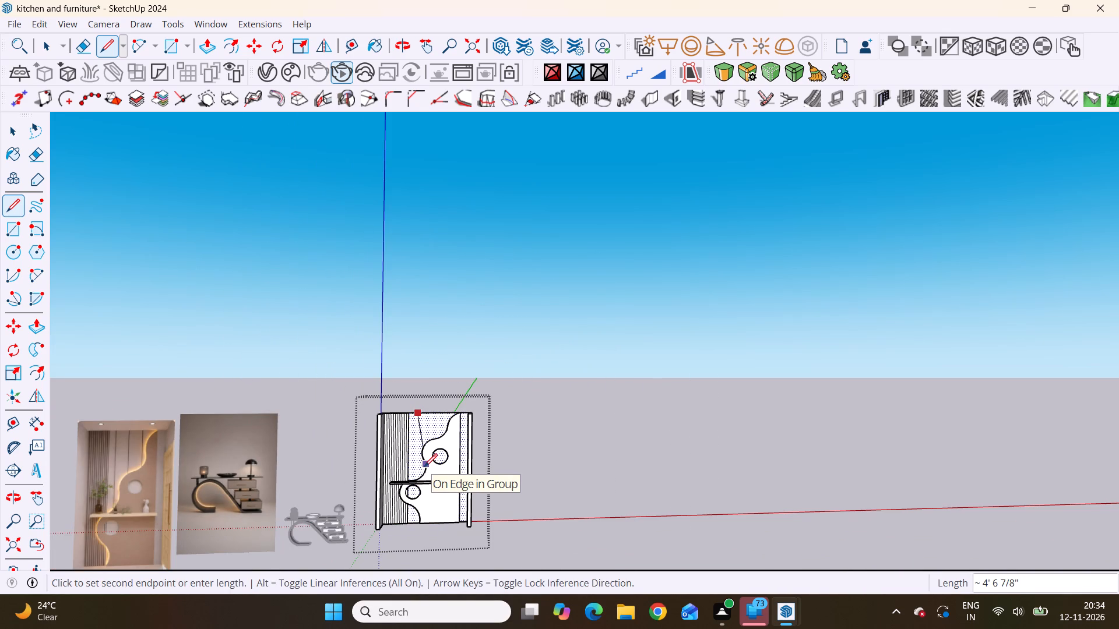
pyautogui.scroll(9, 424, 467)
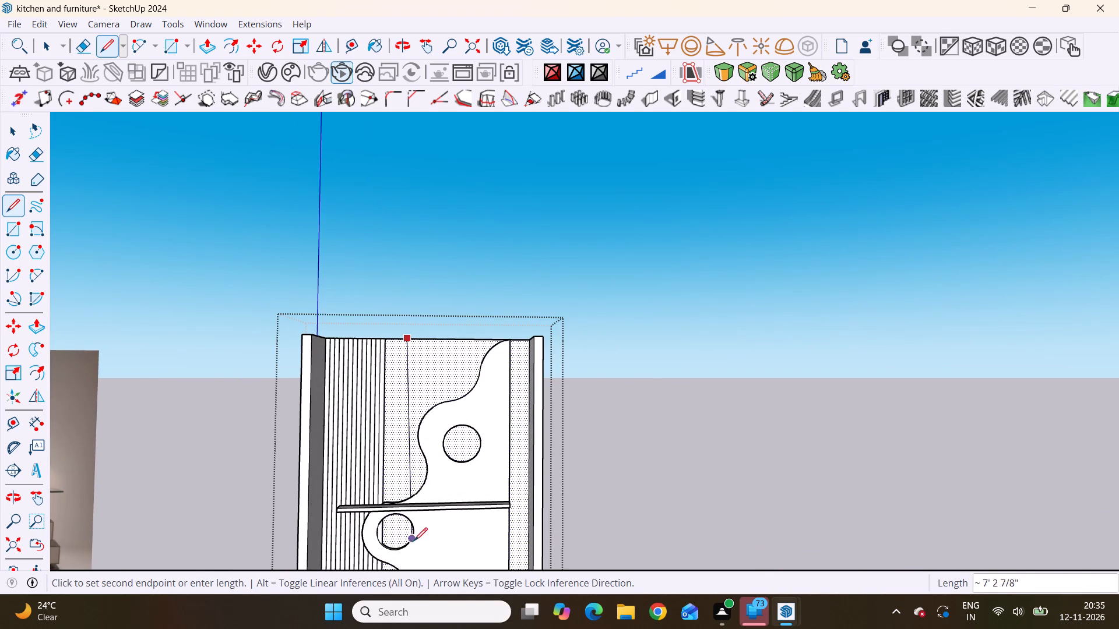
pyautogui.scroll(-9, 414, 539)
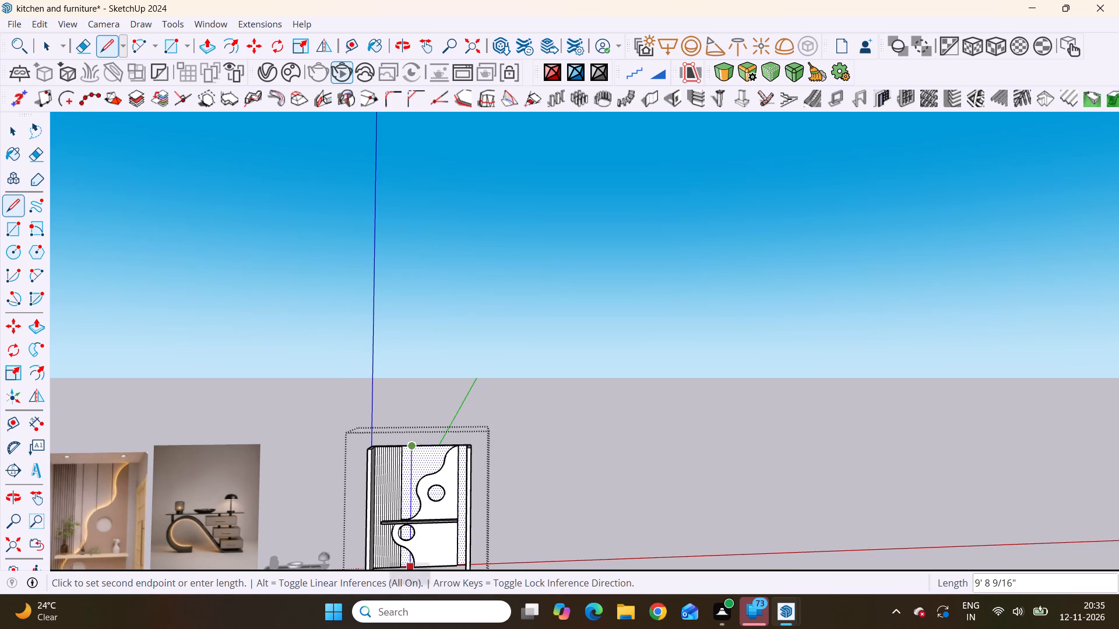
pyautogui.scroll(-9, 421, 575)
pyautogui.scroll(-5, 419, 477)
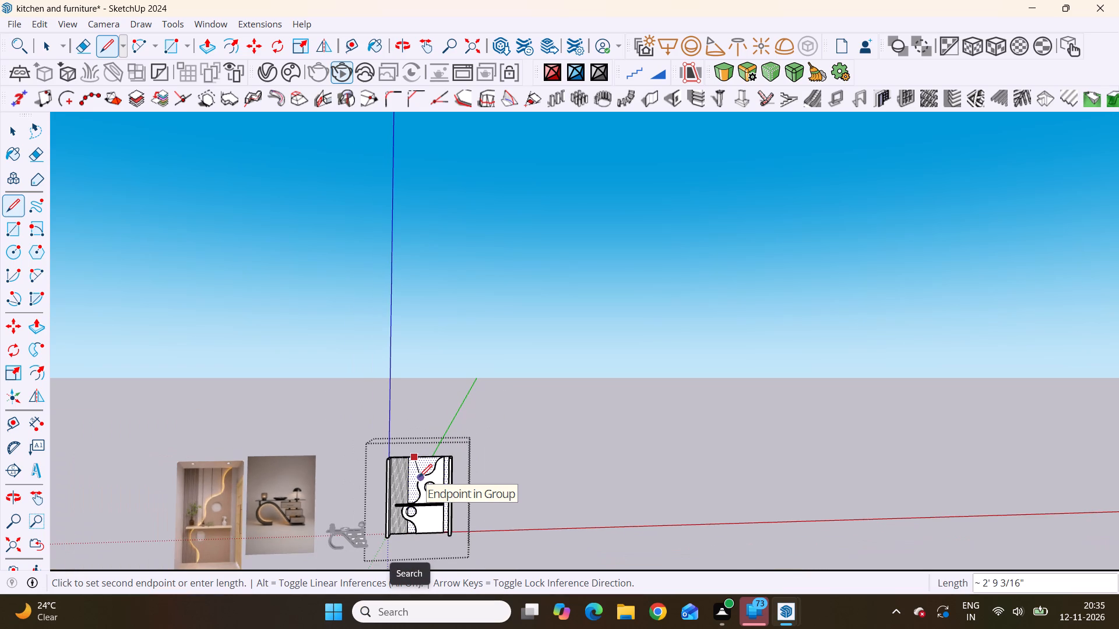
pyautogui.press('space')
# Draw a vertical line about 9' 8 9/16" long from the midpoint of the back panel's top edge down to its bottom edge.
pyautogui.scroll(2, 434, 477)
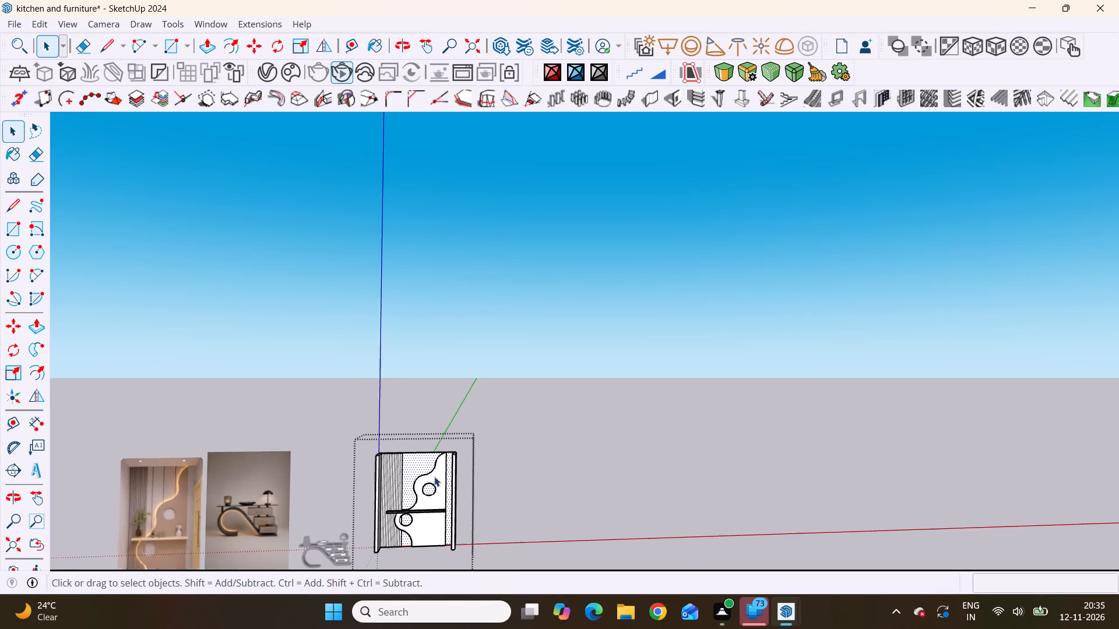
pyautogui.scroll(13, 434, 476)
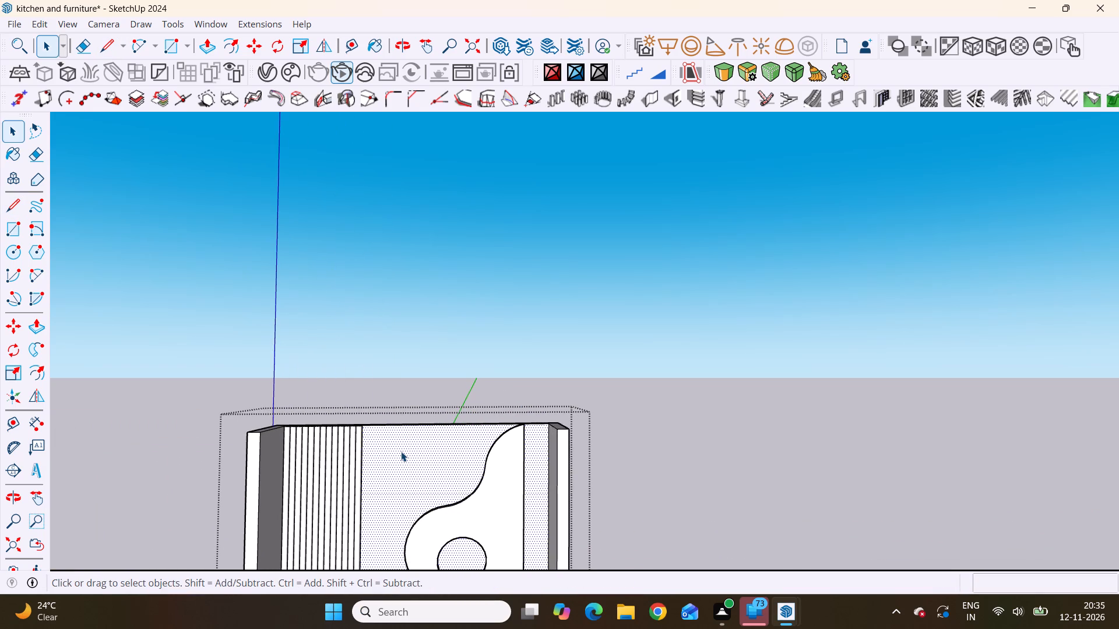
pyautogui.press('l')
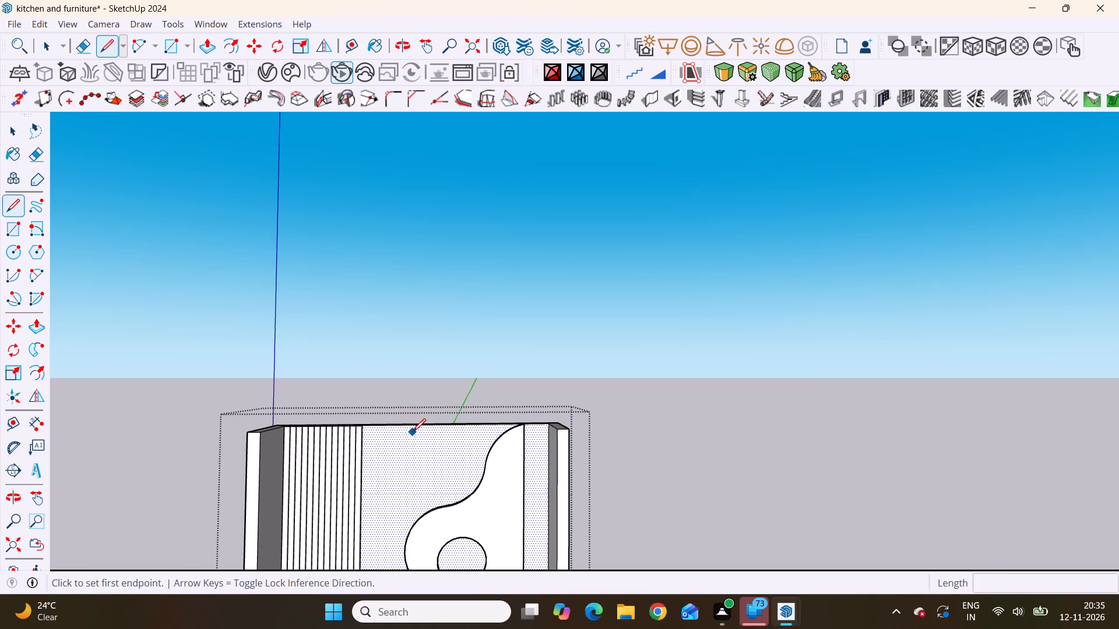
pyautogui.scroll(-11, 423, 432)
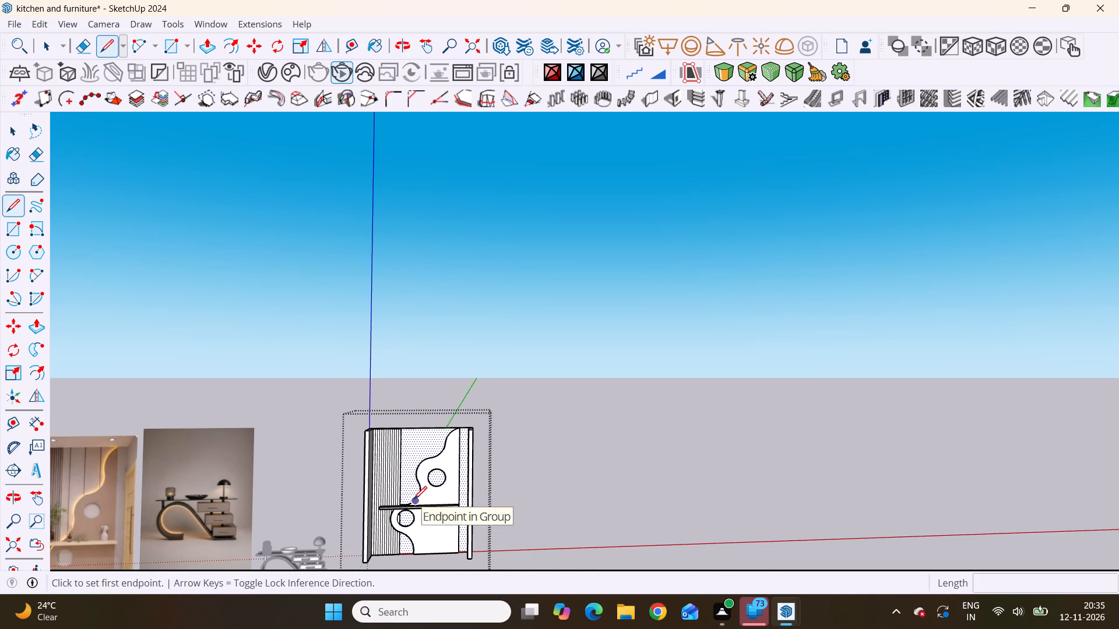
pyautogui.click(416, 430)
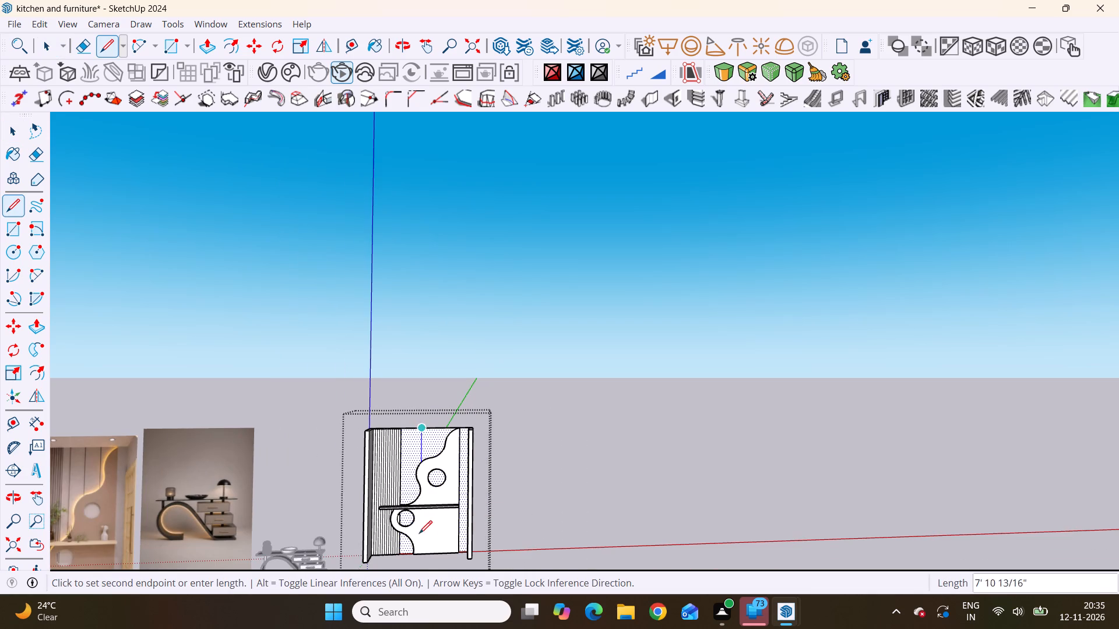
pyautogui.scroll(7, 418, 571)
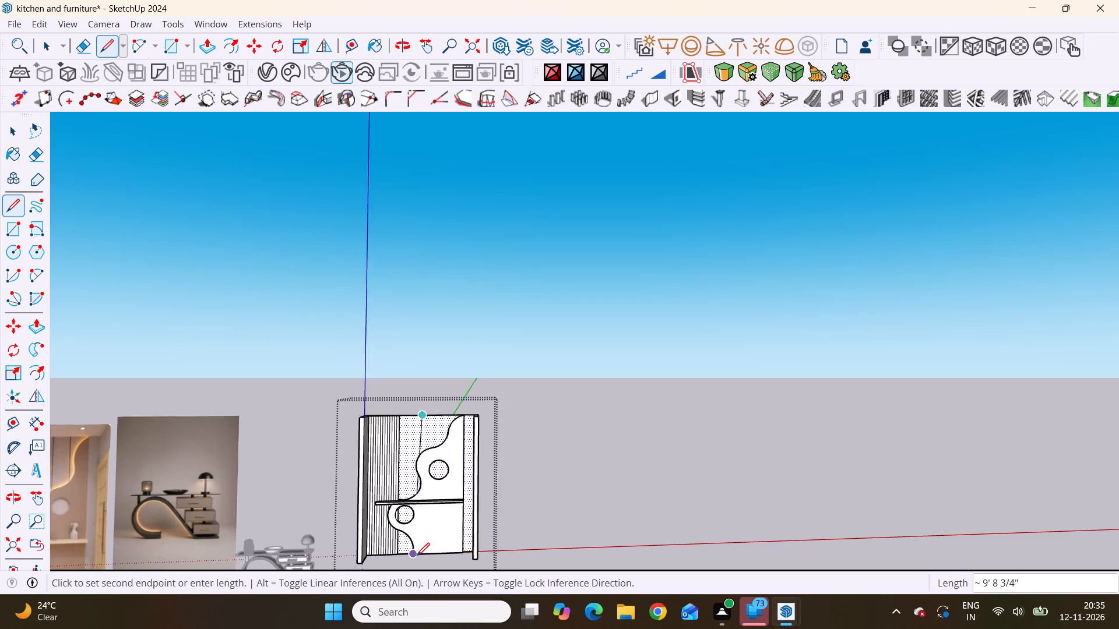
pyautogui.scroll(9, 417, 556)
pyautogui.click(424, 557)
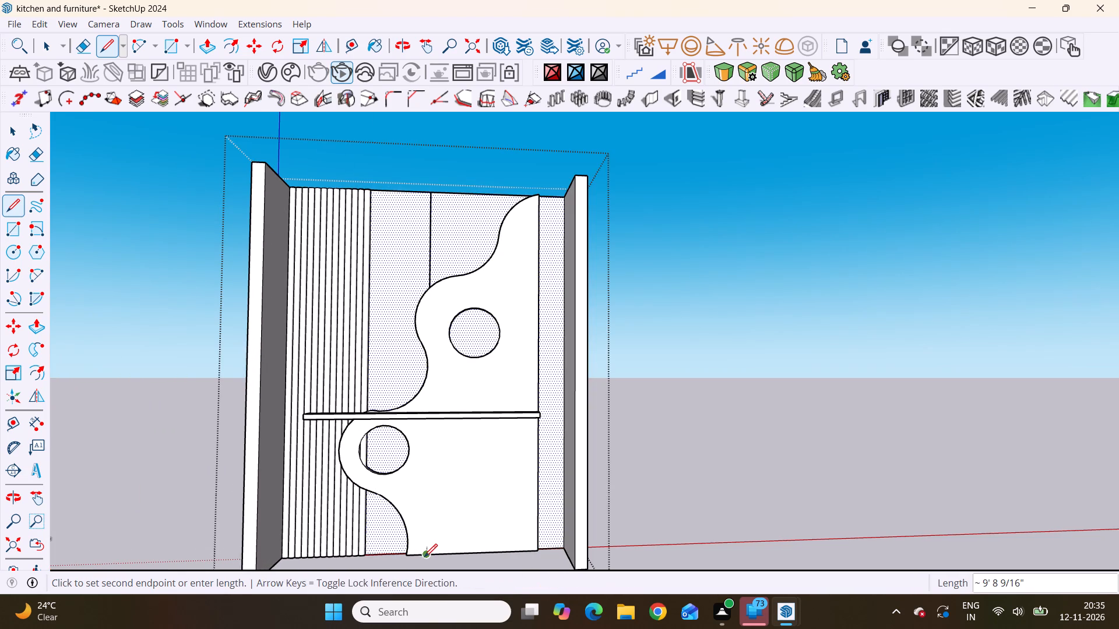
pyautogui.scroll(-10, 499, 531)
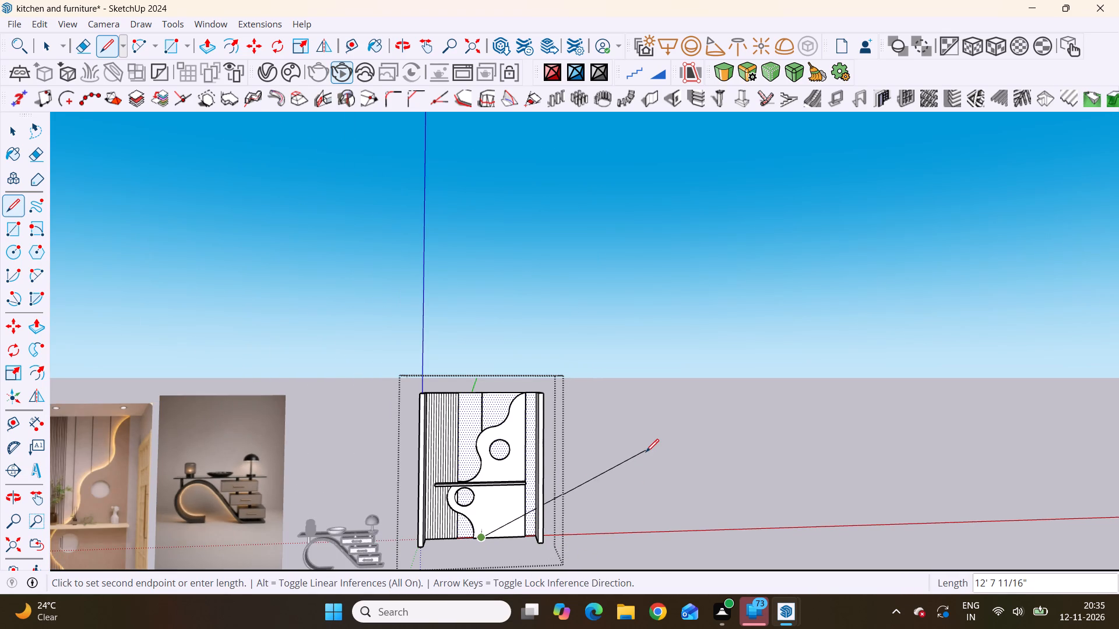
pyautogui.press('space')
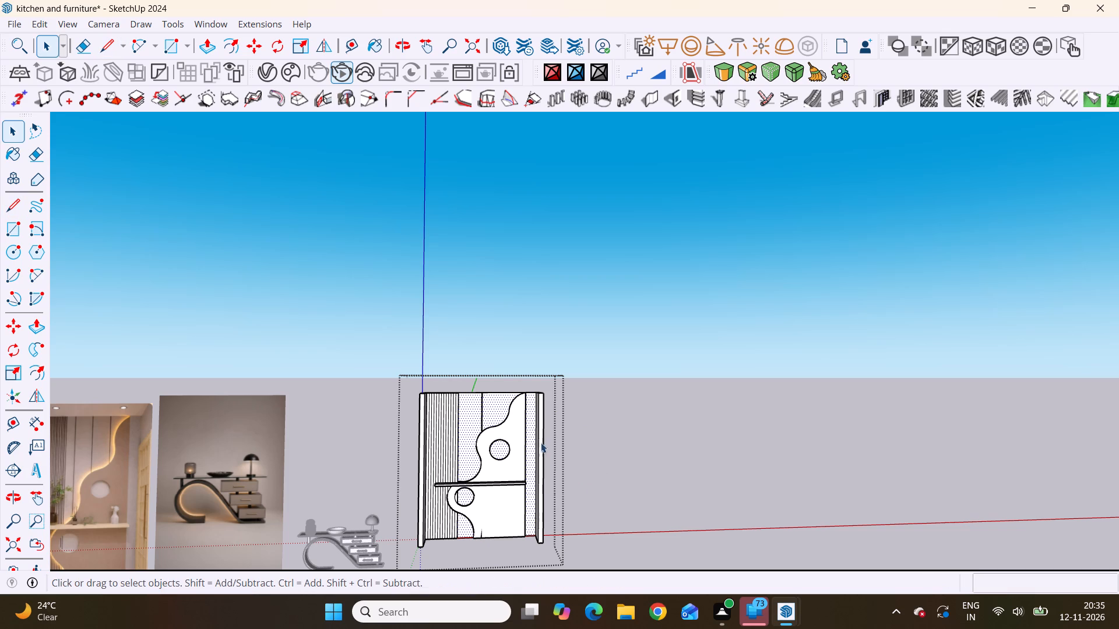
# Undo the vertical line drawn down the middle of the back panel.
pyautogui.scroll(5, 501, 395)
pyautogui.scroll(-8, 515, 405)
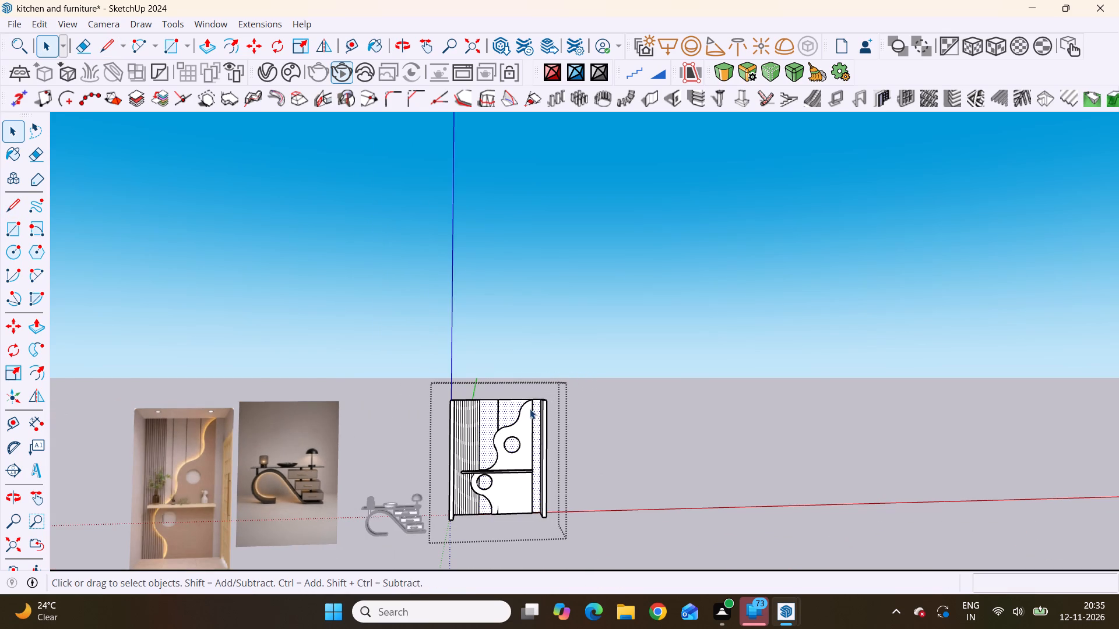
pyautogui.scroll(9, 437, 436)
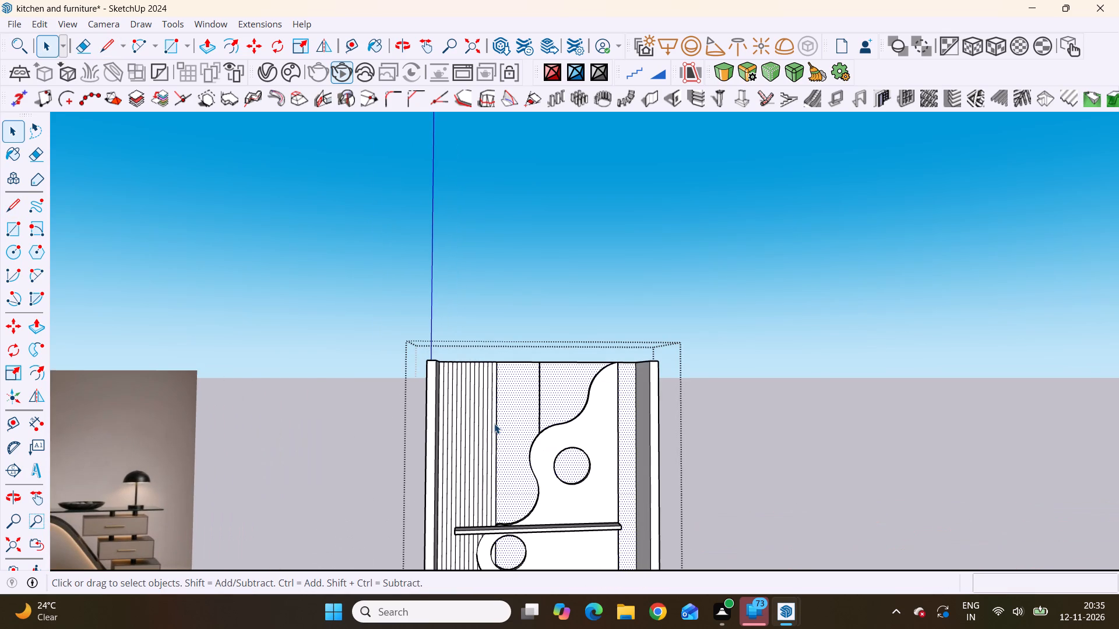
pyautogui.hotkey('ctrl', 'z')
# Draw a vertical line about 5' 11" long from the back panel's top edge, close beside the slat strip, down to the wavy panel's curve above the shelf.
pyautogui.press('l')
pyautogui.scroll(-4, 527, 404)
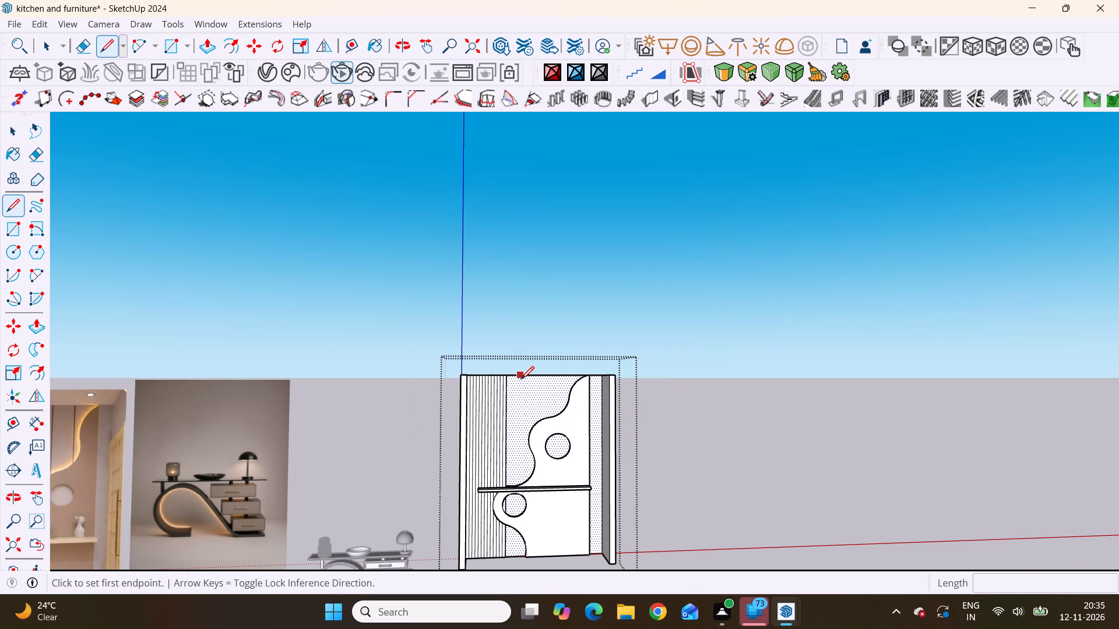
pyautogui.scroll(-4, 518, 379)
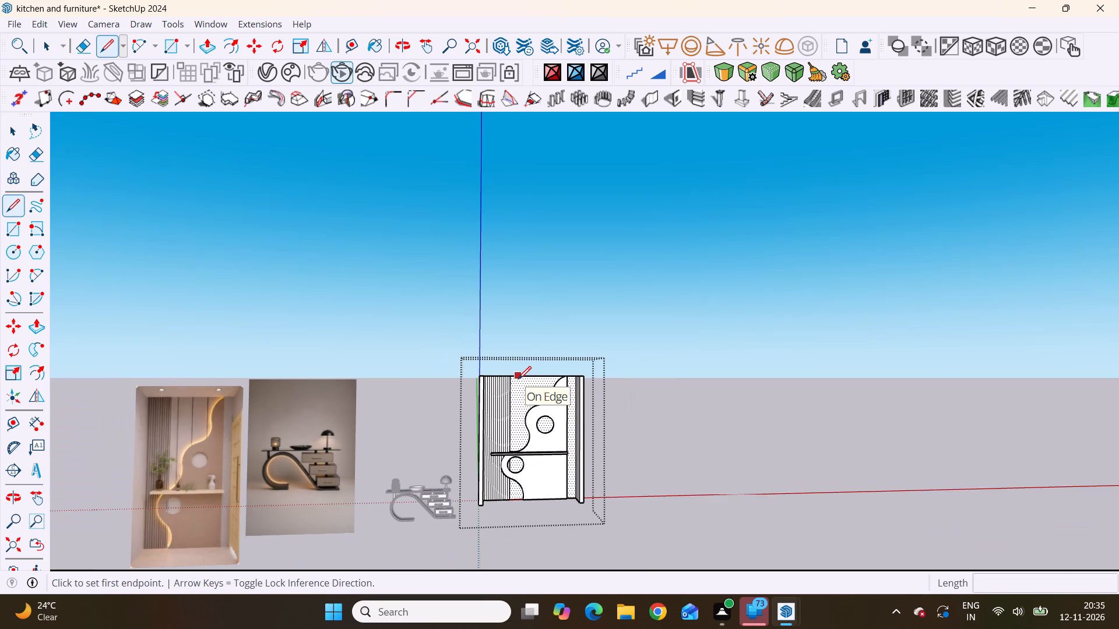
pyautogui.scroll(3, 518, 379)
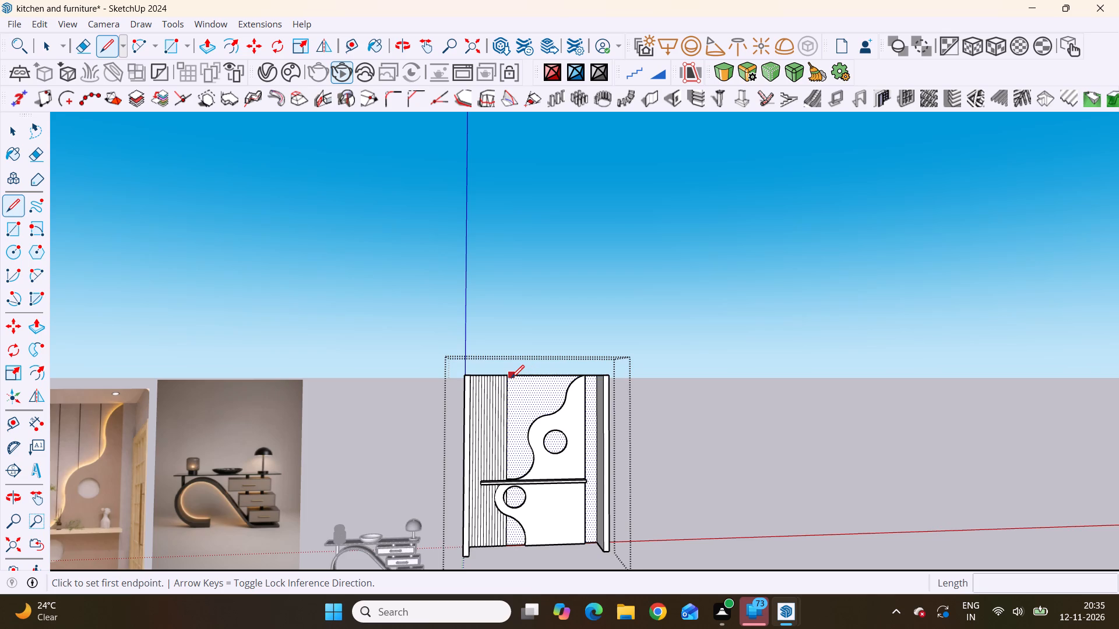
pyautogui.scroll(4, 511, 378)
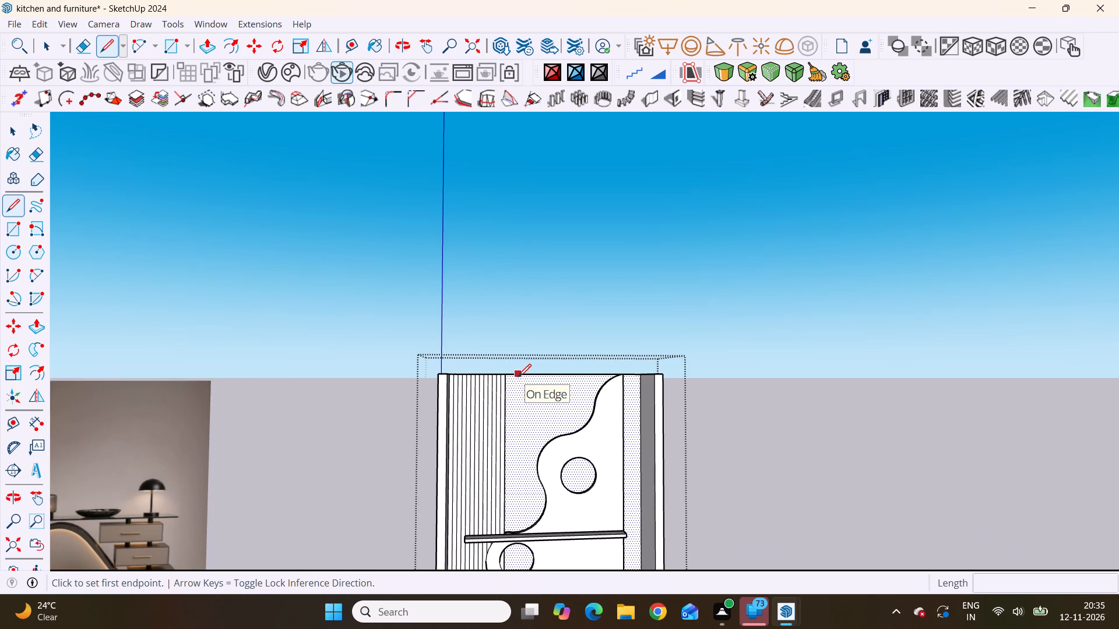
pyautogui.click(518, 377)
pyautogui.scroll(-4, 519, 443)
pyautogui.scroll(4, 534, 529)
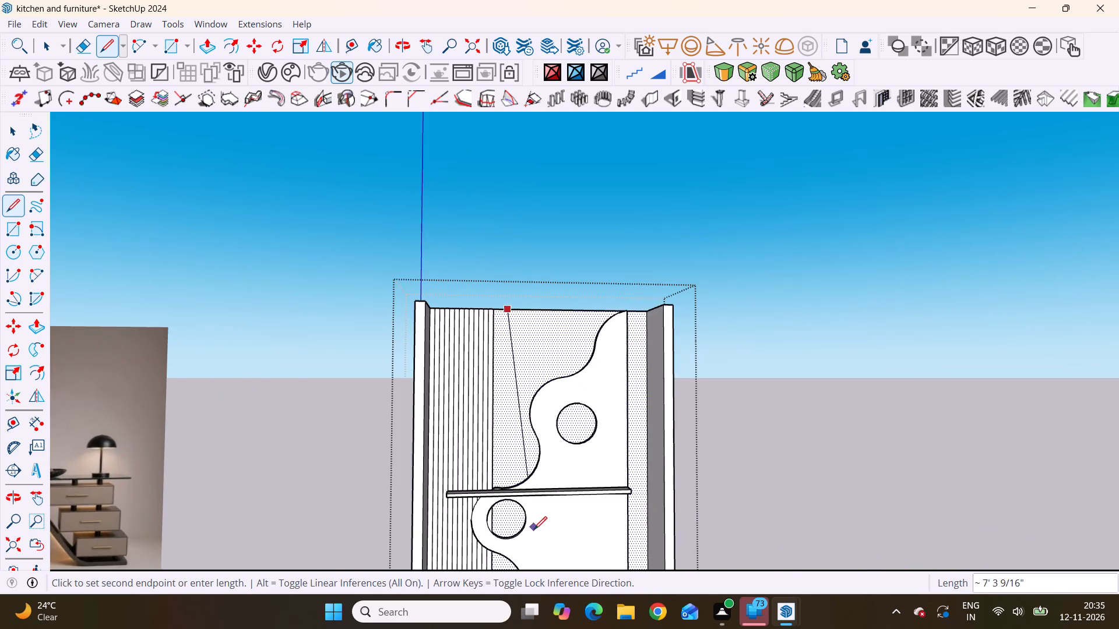
pyautogui.scroll(6, 534, 529)
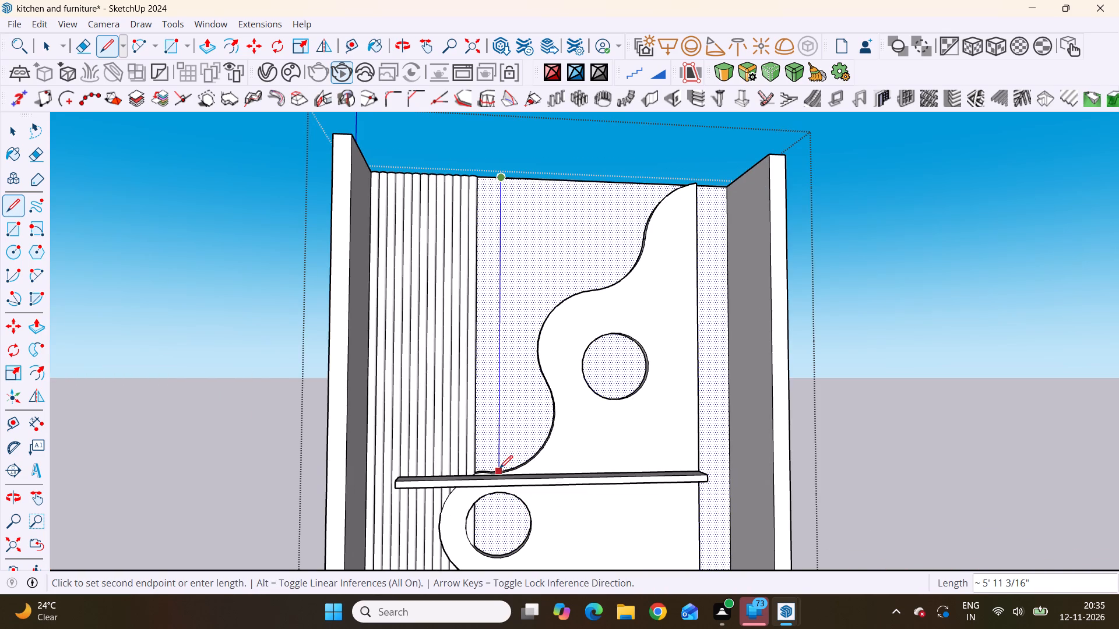
pyautogui.click(499, 468)
pyautogui.scroll(-9, 473, 438)
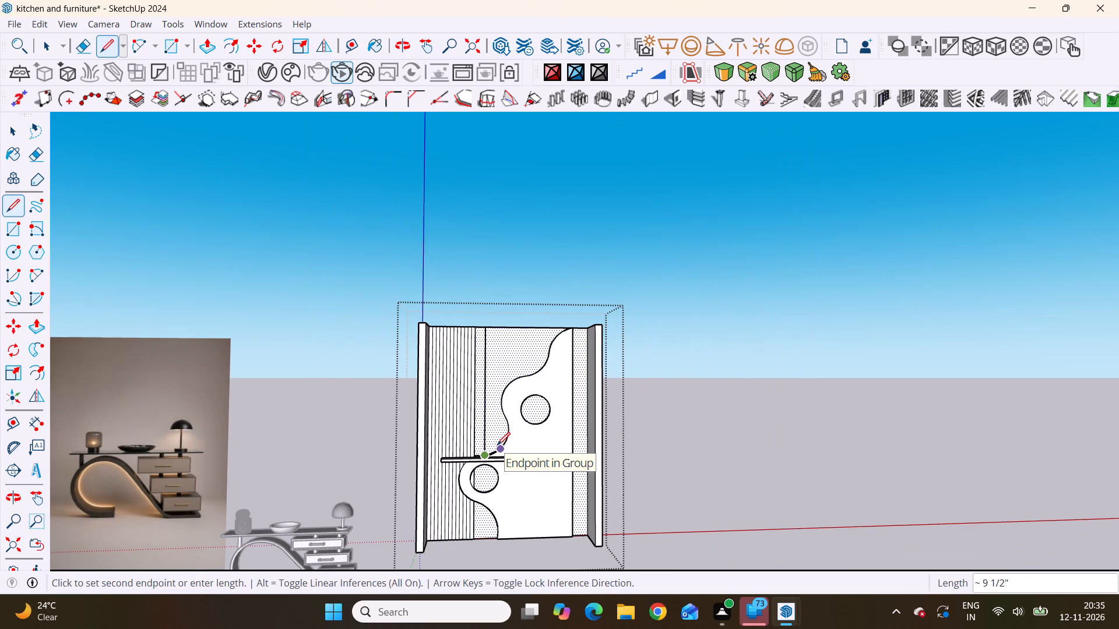
pyautogui.press('space')
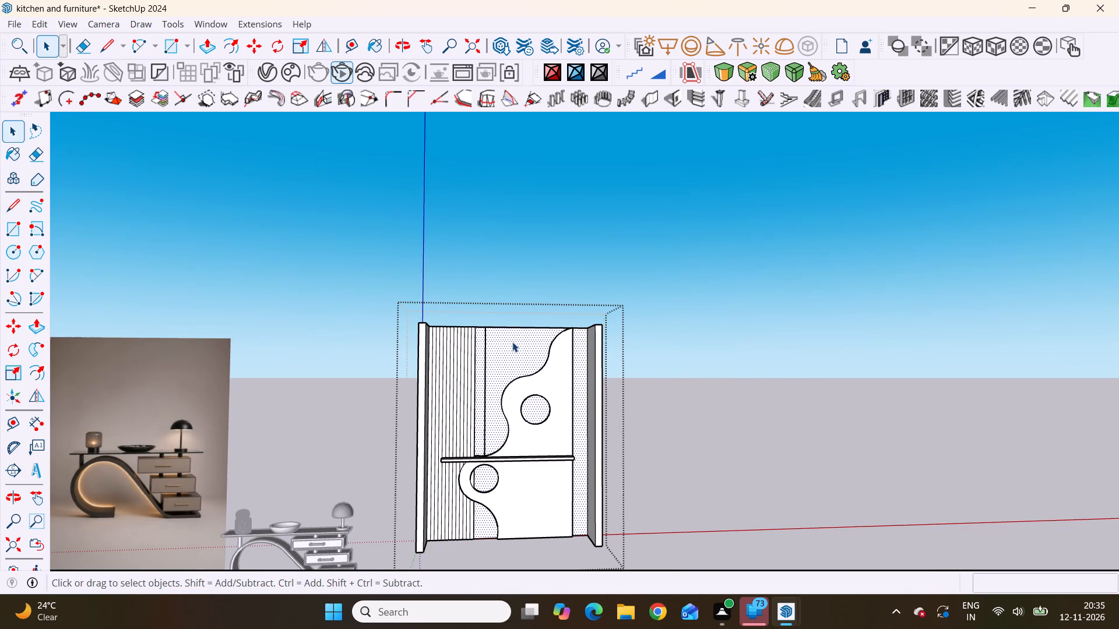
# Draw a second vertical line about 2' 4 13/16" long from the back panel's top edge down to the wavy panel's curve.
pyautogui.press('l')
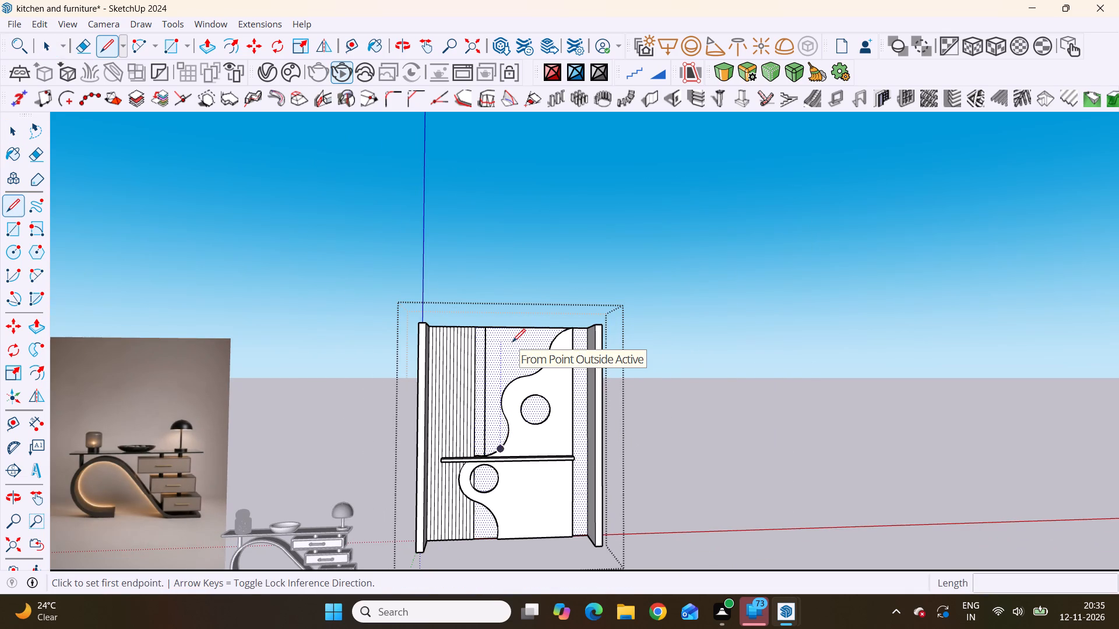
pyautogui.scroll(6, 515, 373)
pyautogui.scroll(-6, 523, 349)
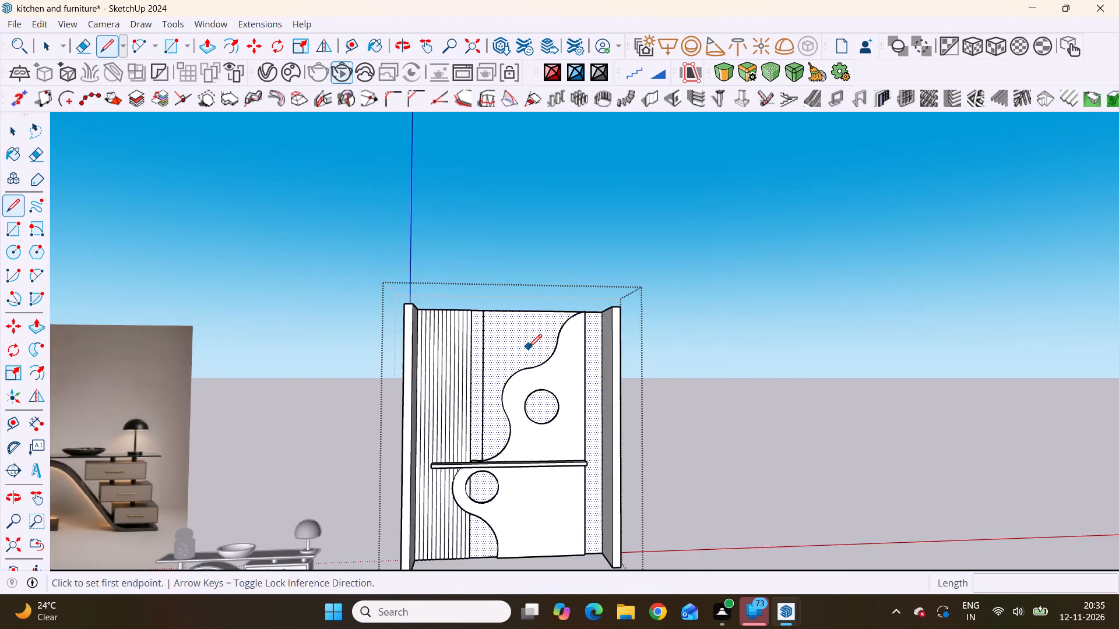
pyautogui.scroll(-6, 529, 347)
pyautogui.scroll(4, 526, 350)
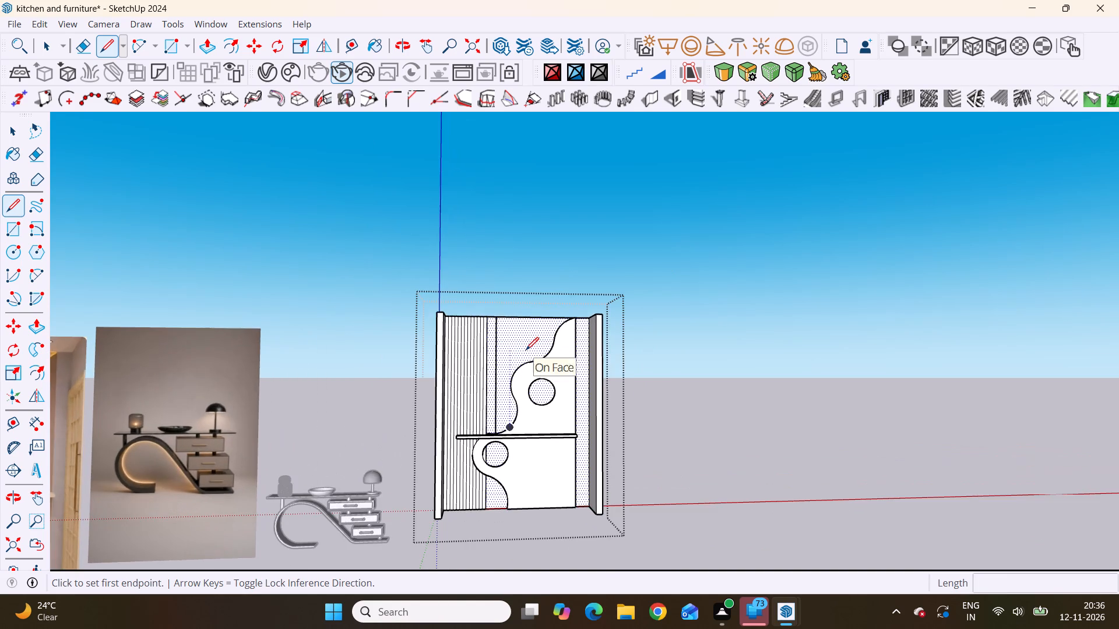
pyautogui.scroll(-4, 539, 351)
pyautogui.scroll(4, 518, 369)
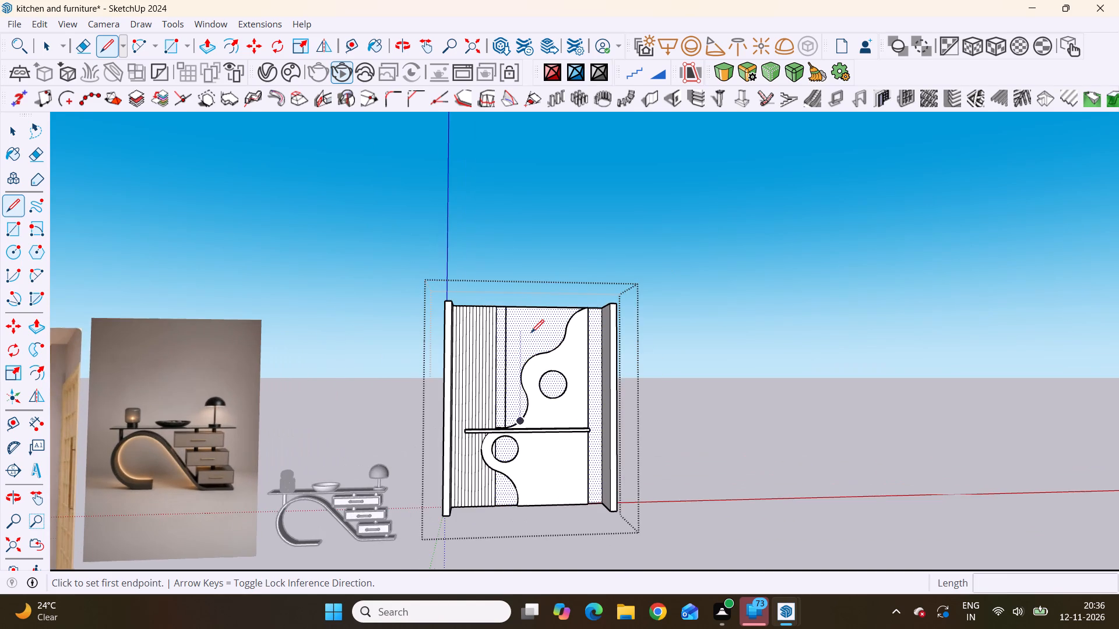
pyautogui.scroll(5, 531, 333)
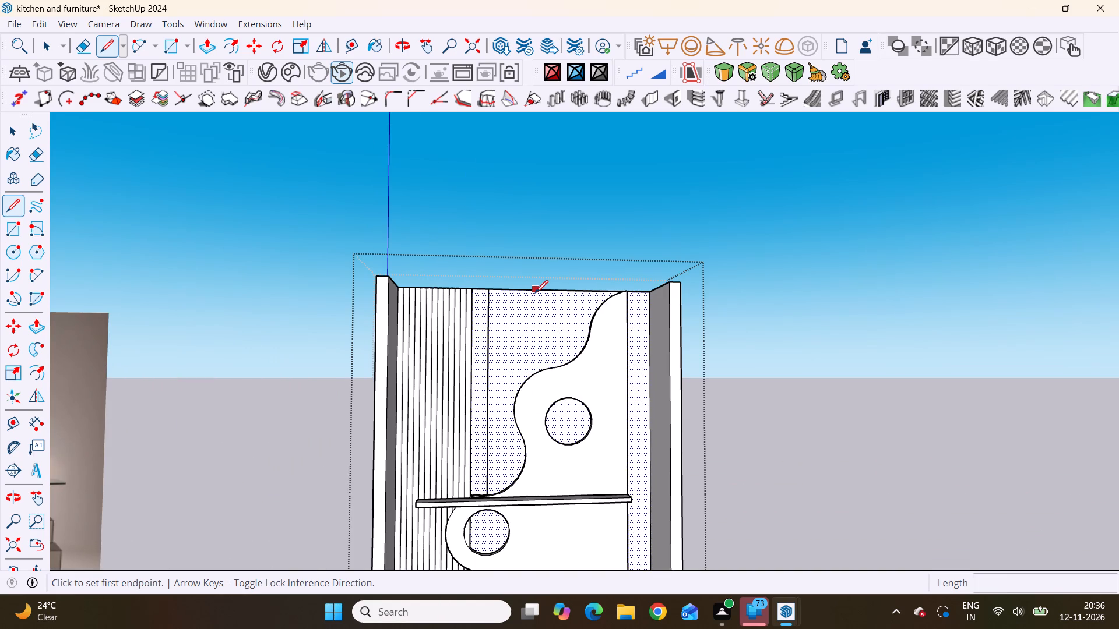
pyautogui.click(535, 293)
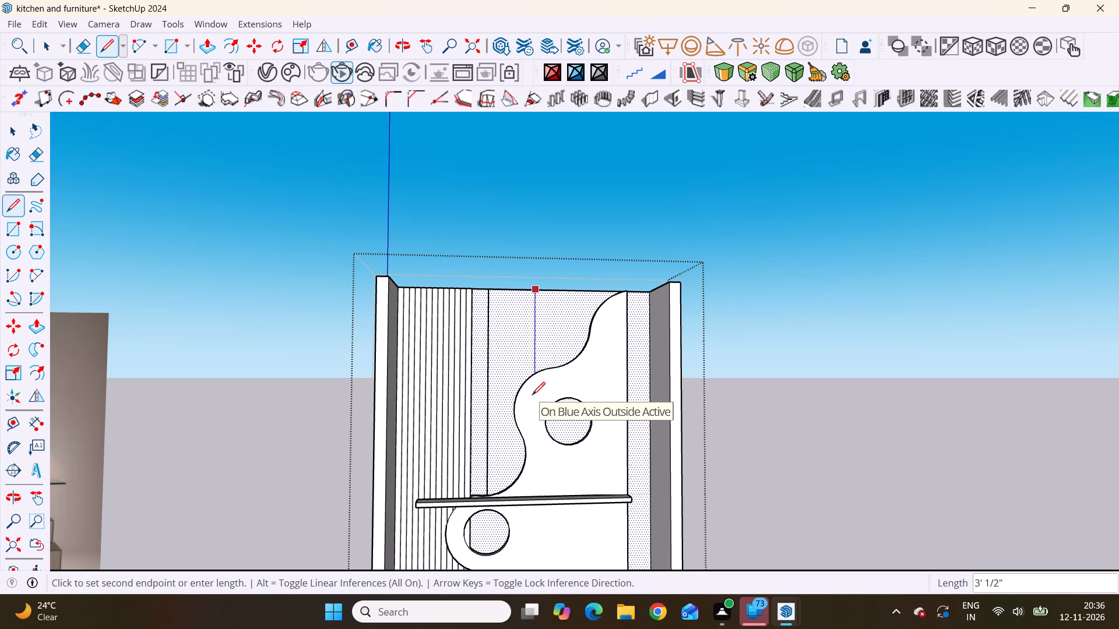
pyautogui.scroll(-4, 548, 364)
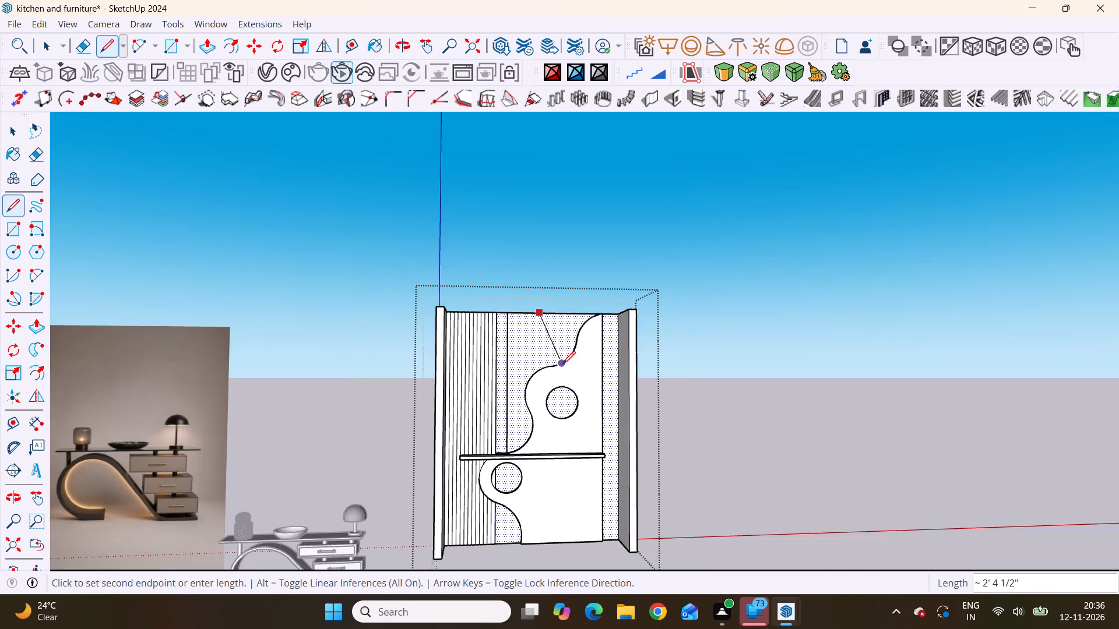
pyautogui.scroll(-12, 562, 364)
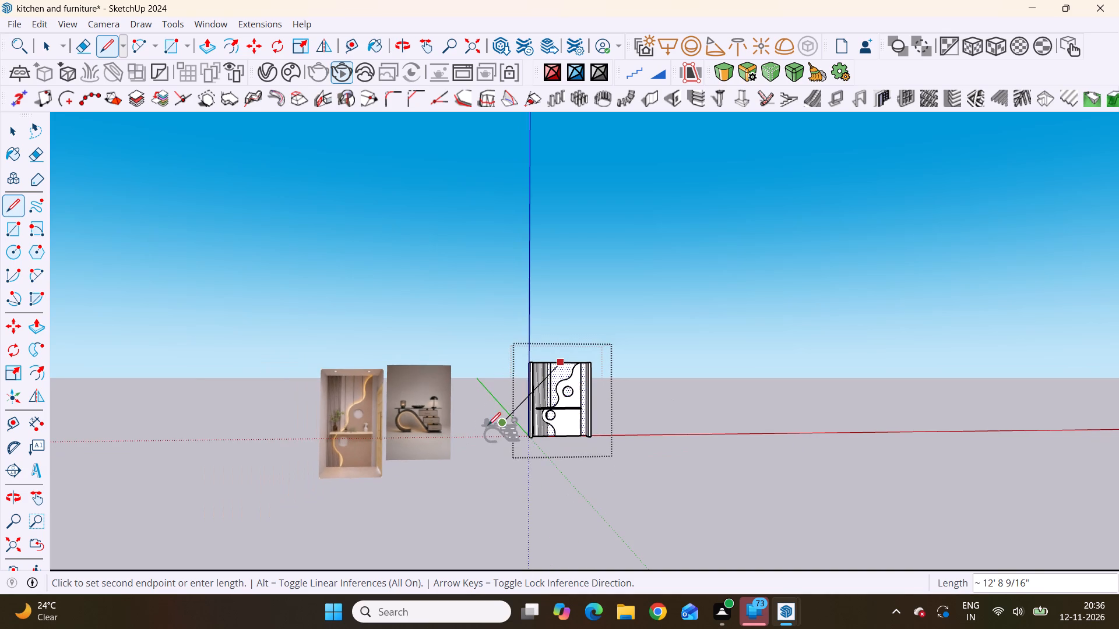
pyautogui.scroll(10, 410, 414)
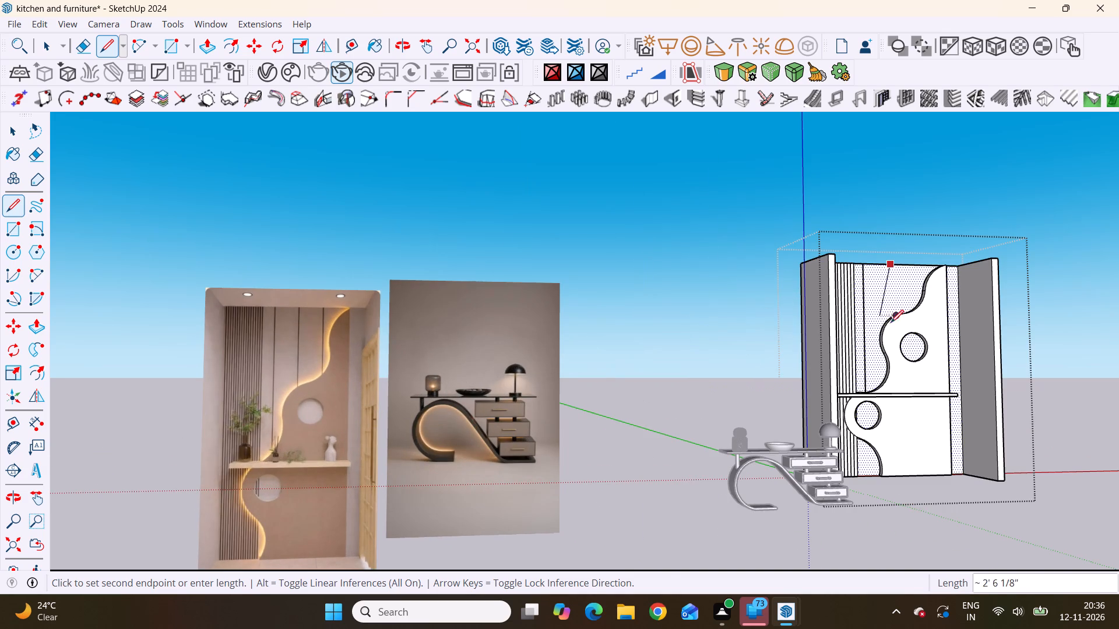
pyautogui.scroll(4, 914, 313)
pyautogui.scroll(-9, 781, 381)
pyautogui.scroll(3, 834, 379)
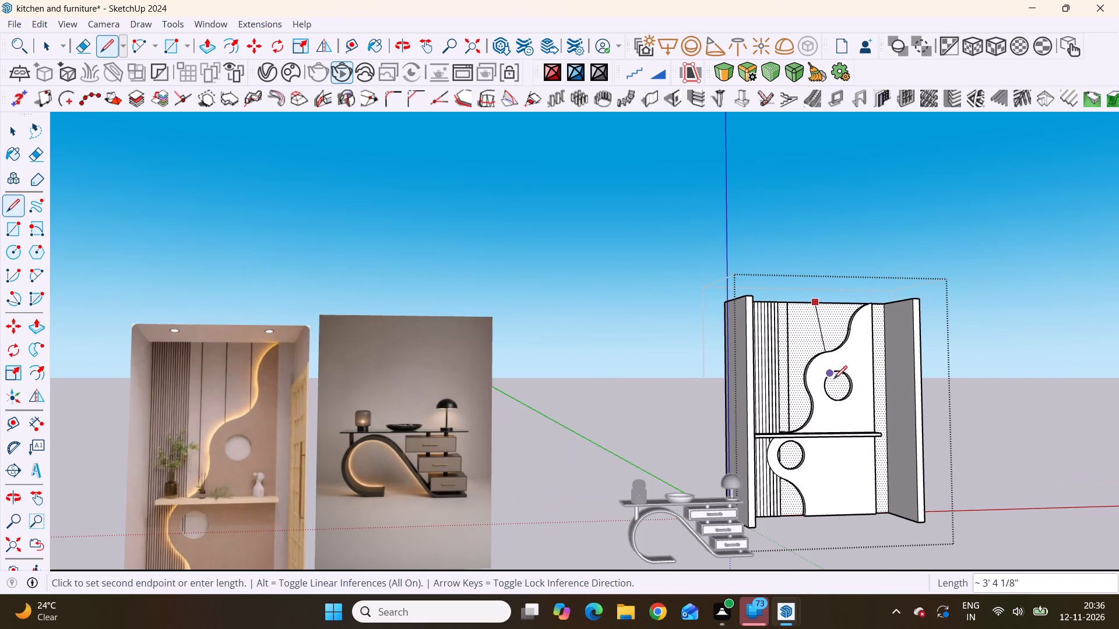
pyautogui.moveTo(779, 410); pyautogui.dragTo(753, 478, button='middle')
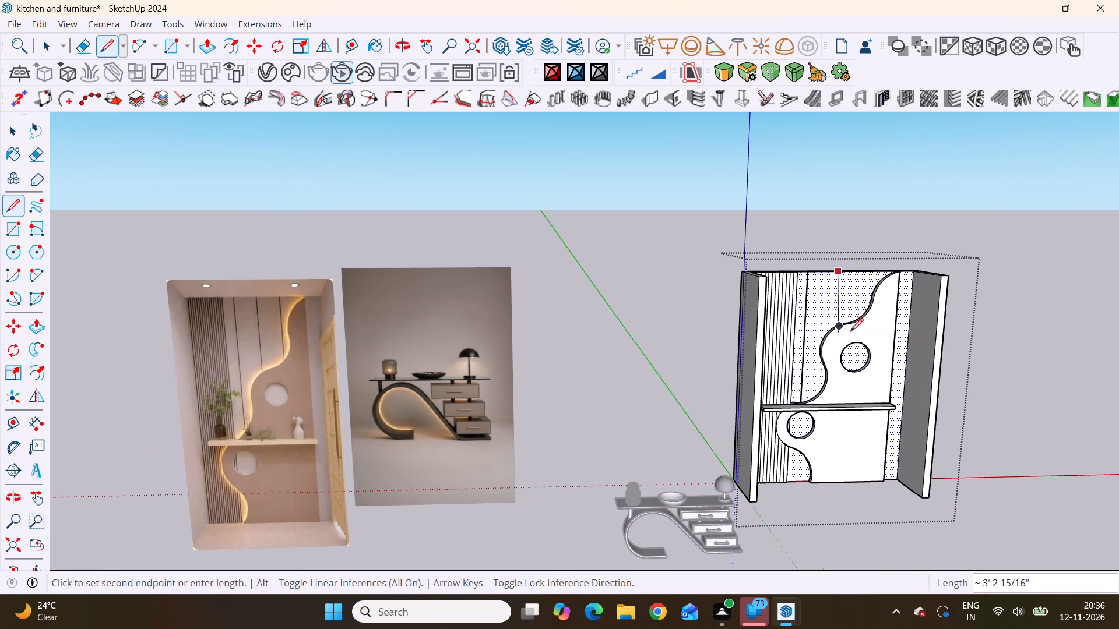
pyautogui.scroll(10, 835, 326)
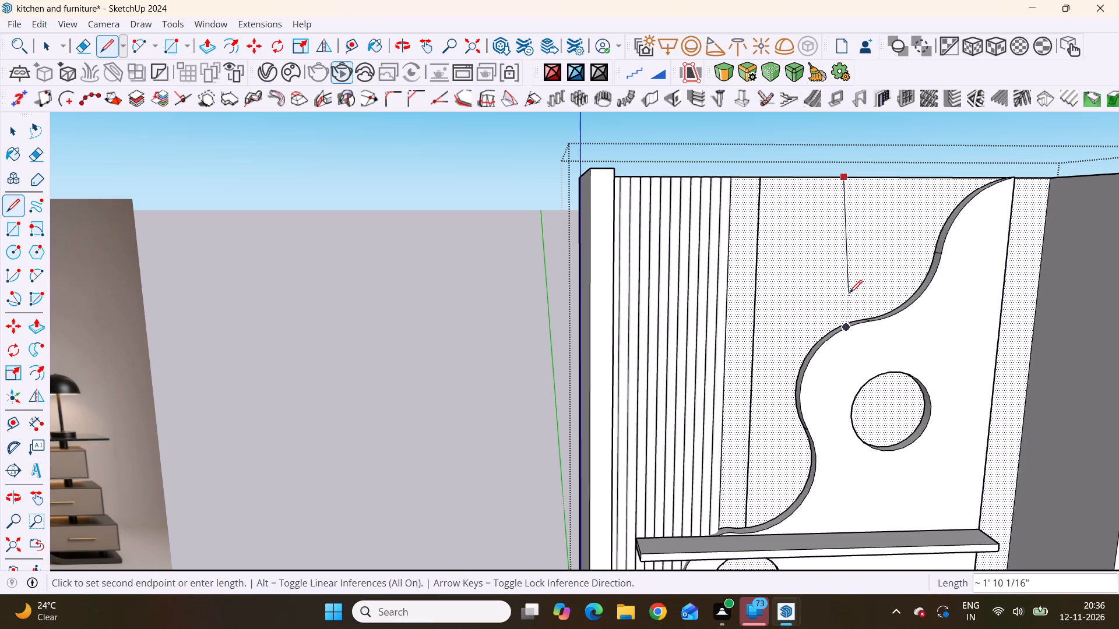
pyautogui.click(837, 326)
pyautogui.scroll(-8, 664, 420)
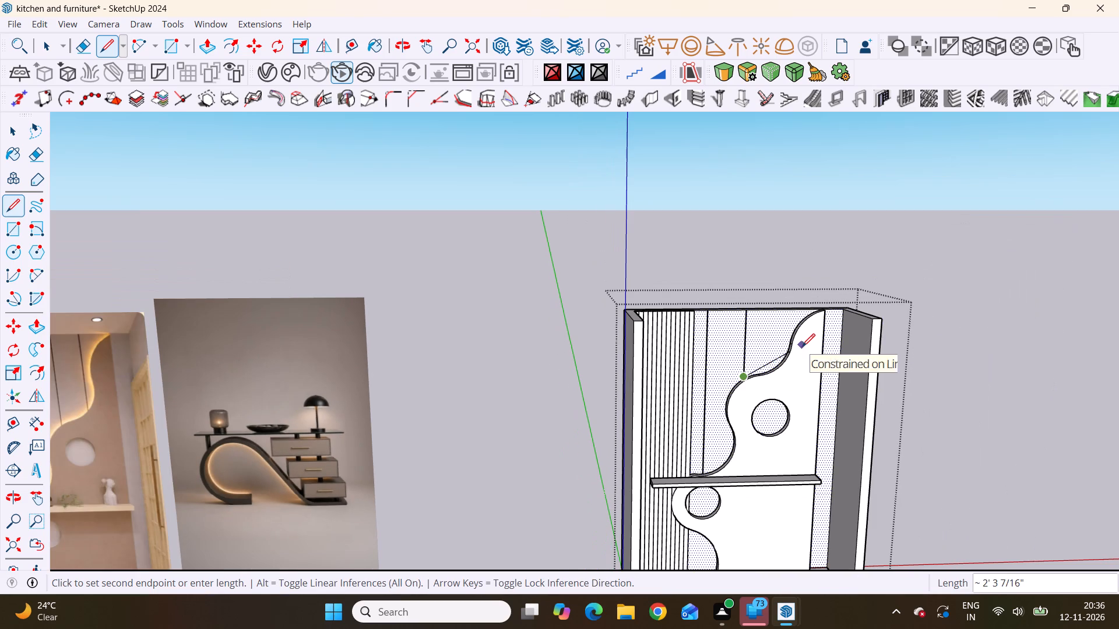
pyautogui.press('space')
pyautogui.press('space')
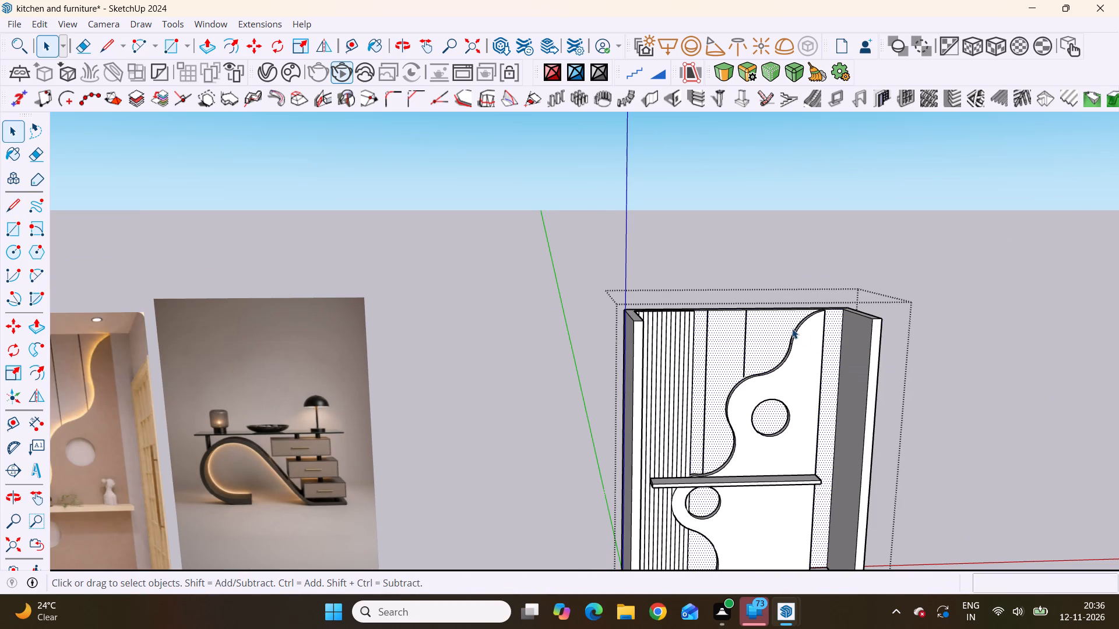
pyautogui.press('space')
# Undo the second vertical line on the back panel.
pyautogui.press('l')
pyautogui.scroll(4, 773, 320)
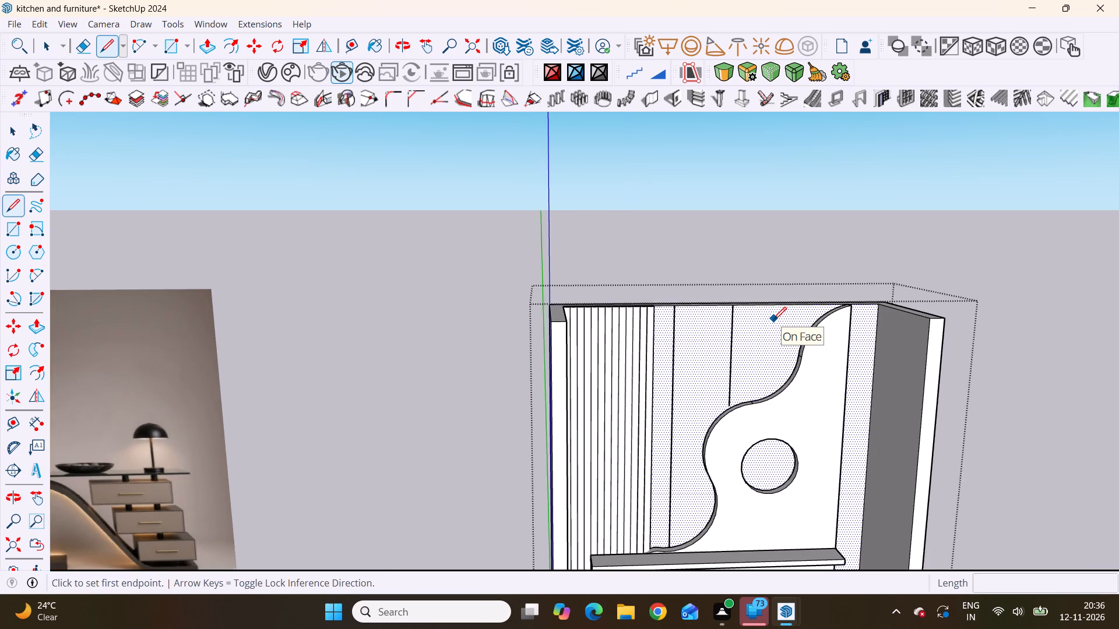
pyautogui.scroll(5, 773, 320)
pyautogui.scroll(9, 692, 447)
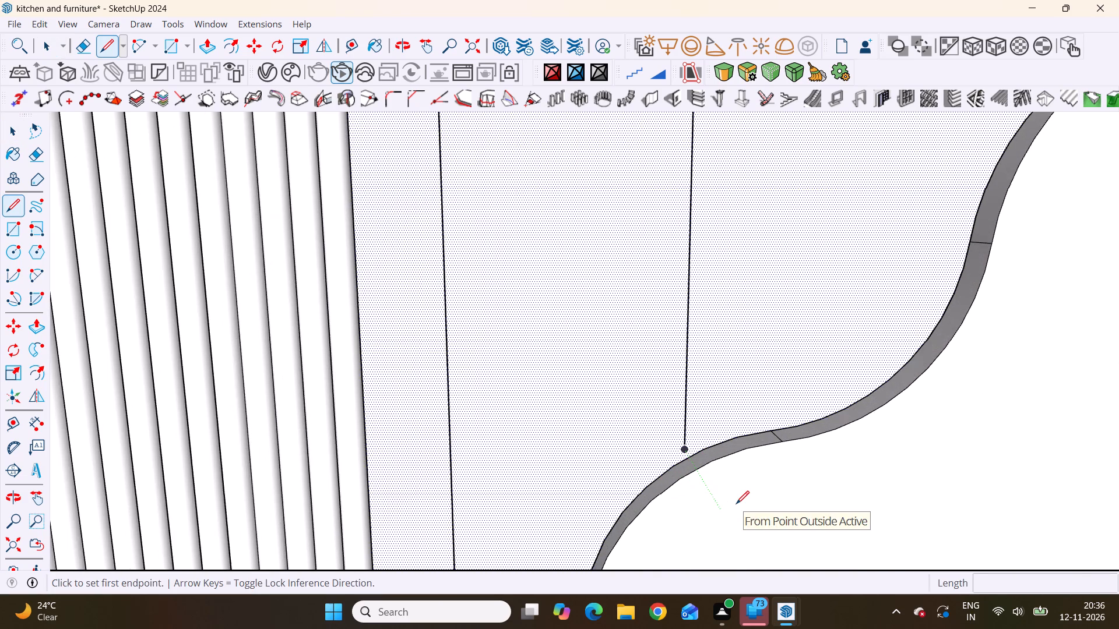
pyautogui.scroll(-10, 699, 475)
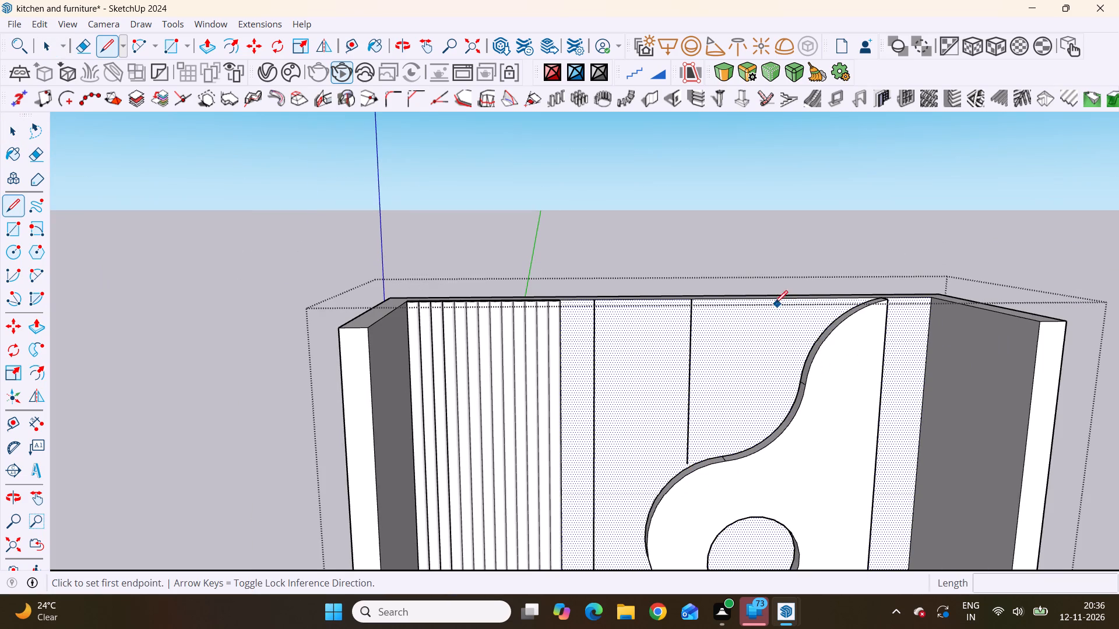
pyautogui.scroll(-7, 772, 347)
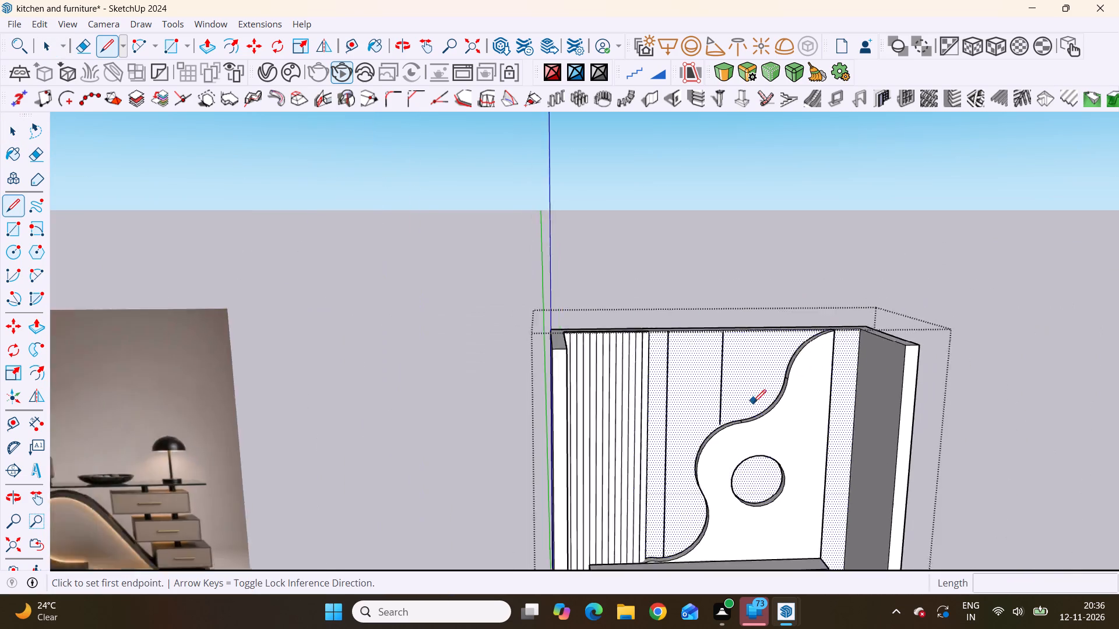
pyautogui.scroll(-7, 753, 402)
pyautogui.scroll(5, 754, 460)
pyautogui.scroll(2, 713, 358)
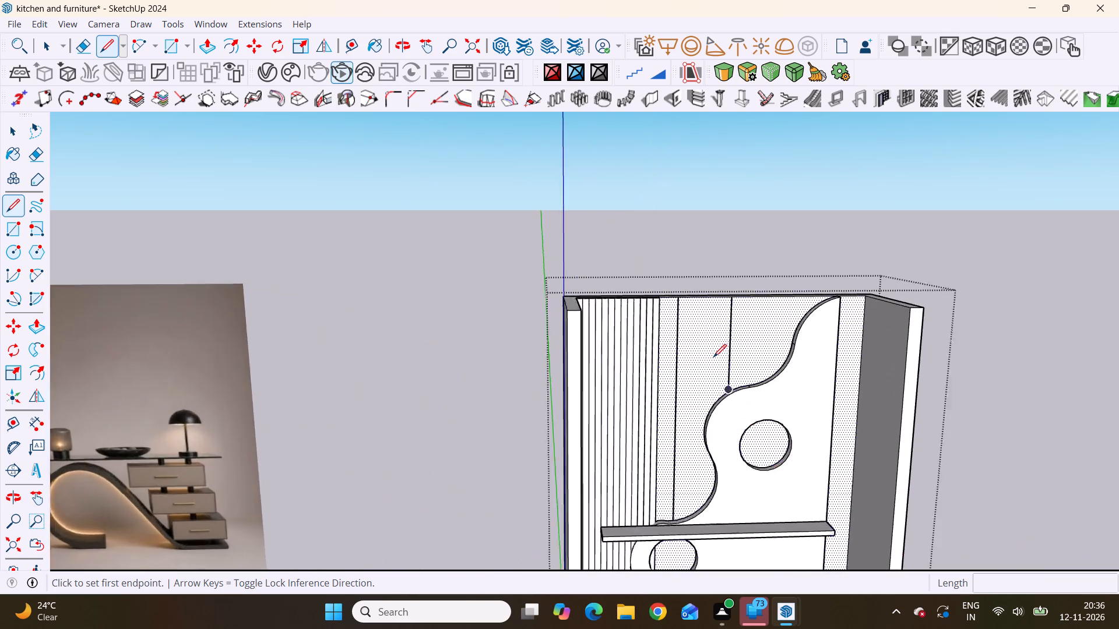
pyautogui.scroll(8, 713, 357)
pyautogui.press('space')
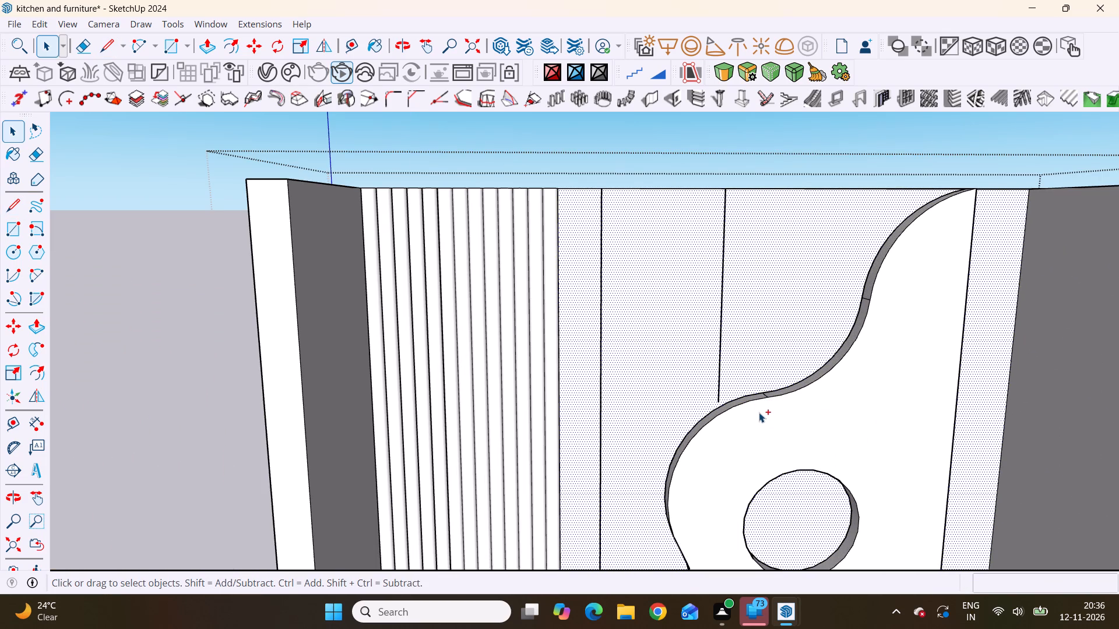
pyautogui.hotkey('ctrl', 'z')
# Draw the second vertical line again, about 2' 6" long, from the back panel's top edge down to the wavy panel's curve.
pyautogui.press('l')
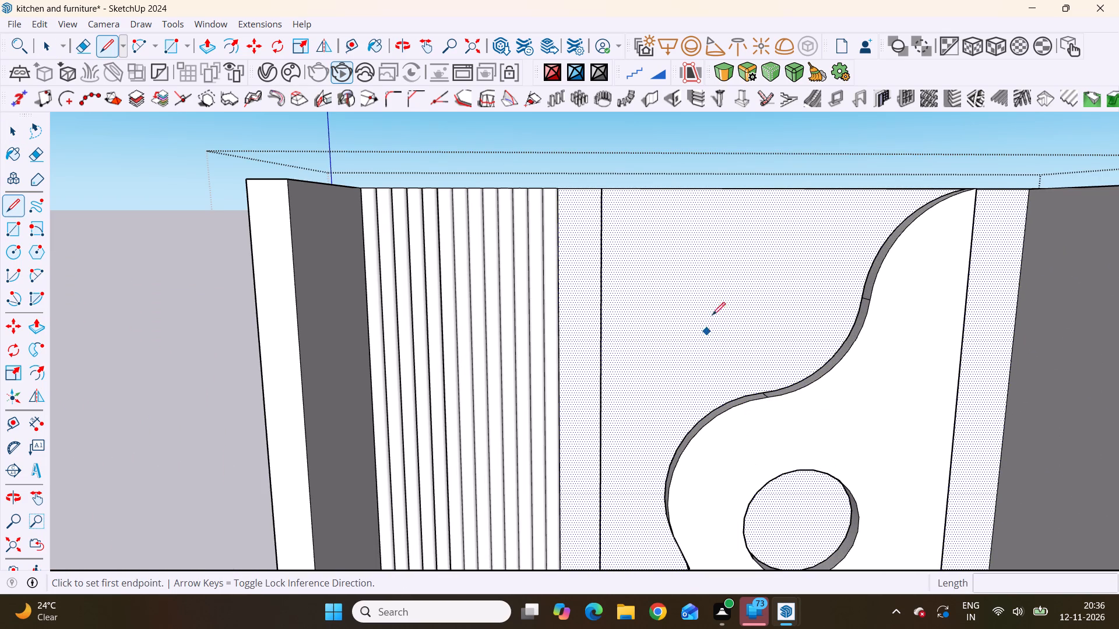
pyautogui.click(714, 192)
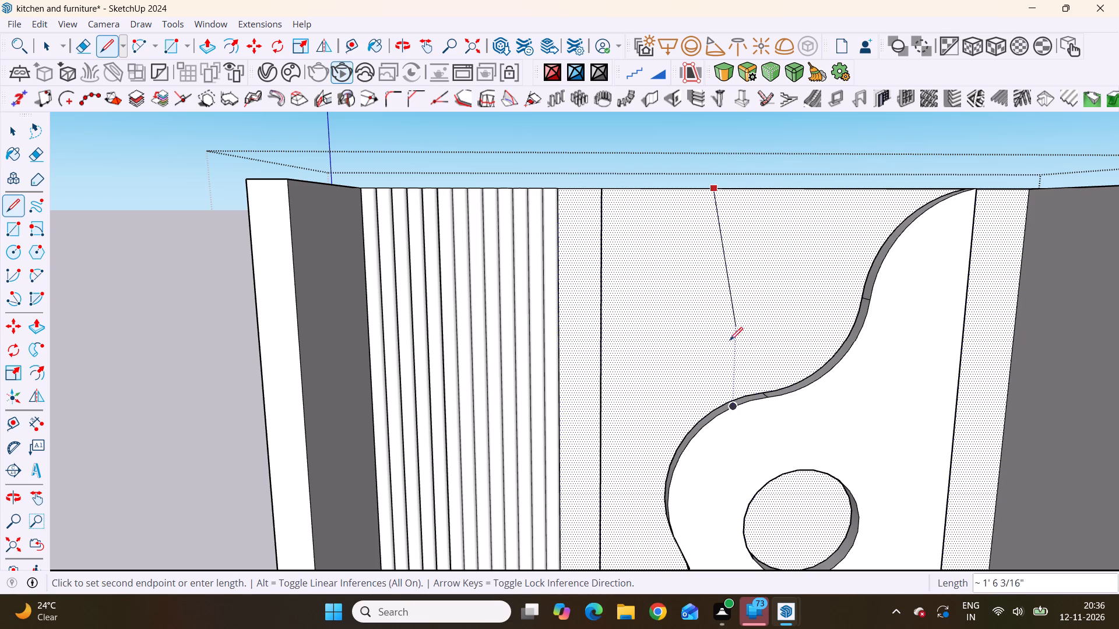
pyautogui.click(713, 413)
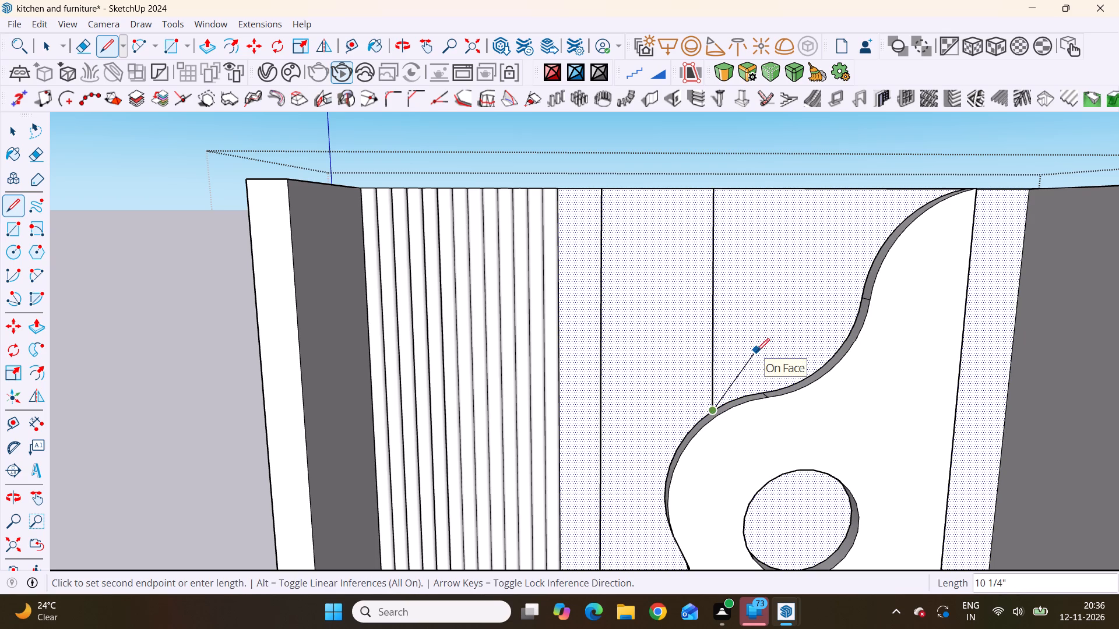
pyautogui.press('space')
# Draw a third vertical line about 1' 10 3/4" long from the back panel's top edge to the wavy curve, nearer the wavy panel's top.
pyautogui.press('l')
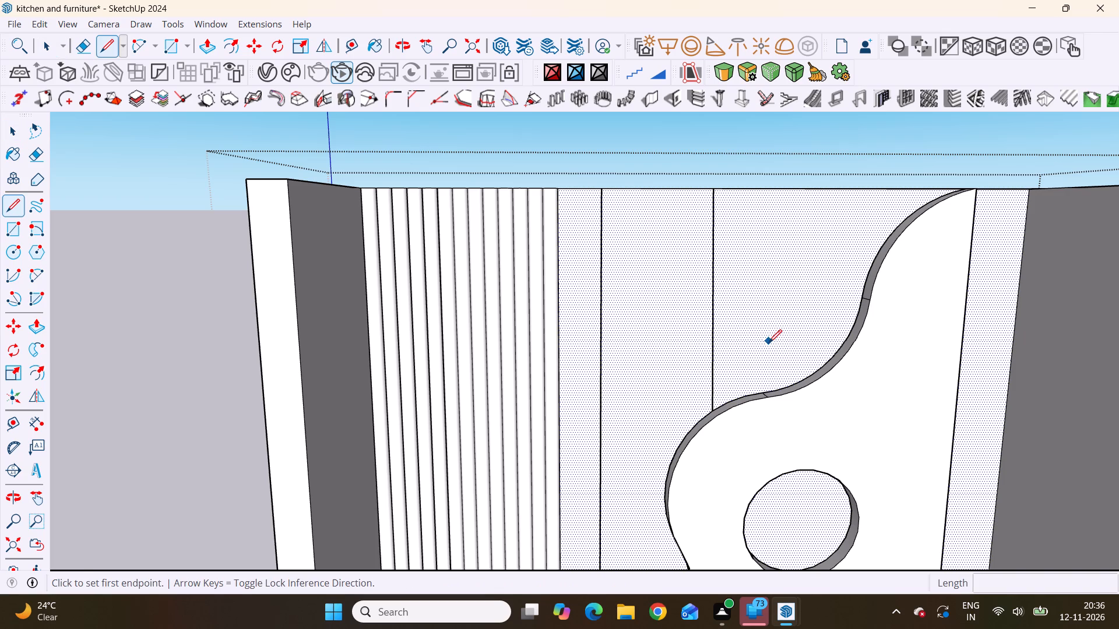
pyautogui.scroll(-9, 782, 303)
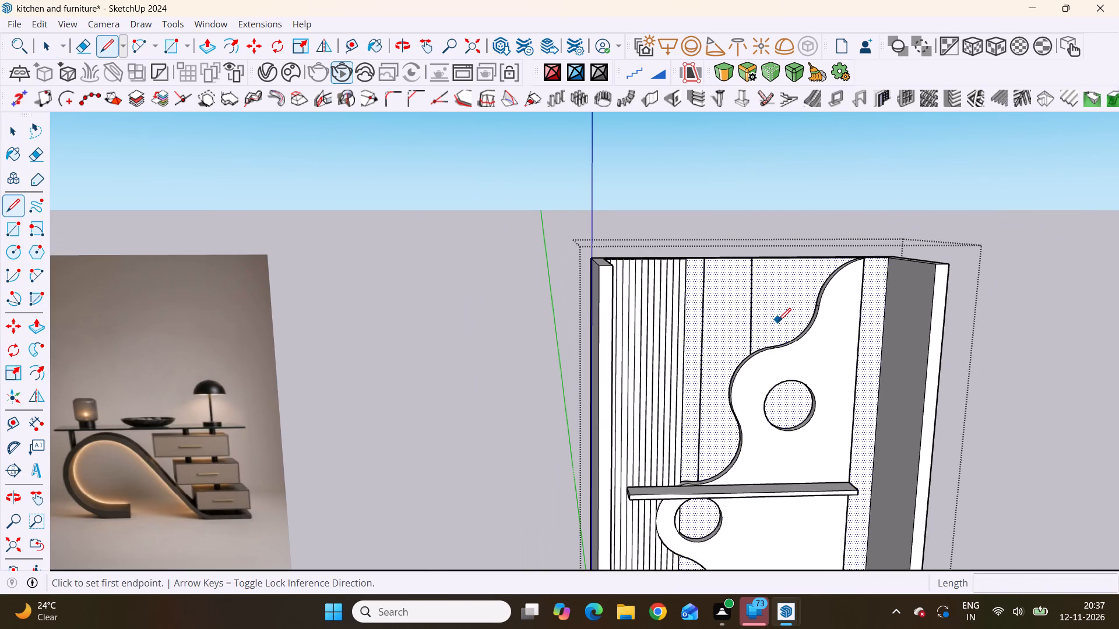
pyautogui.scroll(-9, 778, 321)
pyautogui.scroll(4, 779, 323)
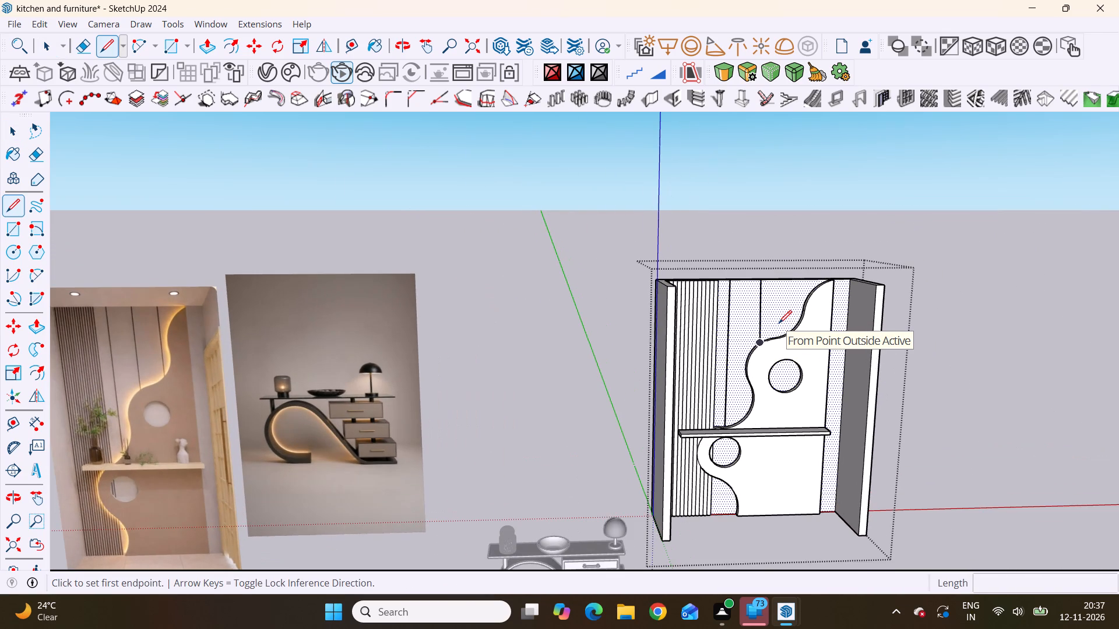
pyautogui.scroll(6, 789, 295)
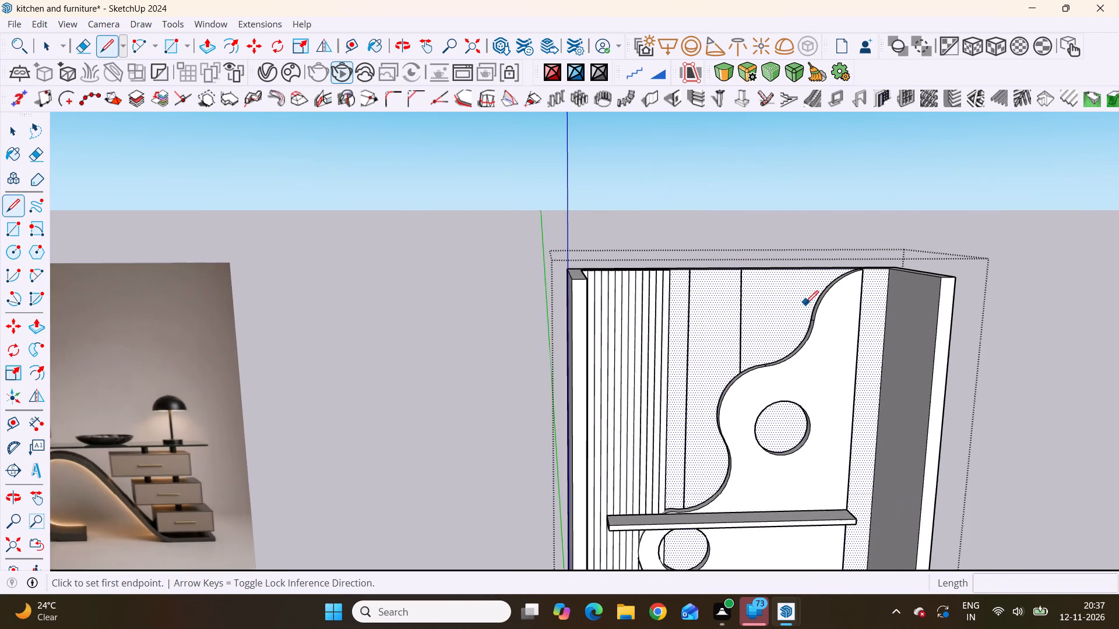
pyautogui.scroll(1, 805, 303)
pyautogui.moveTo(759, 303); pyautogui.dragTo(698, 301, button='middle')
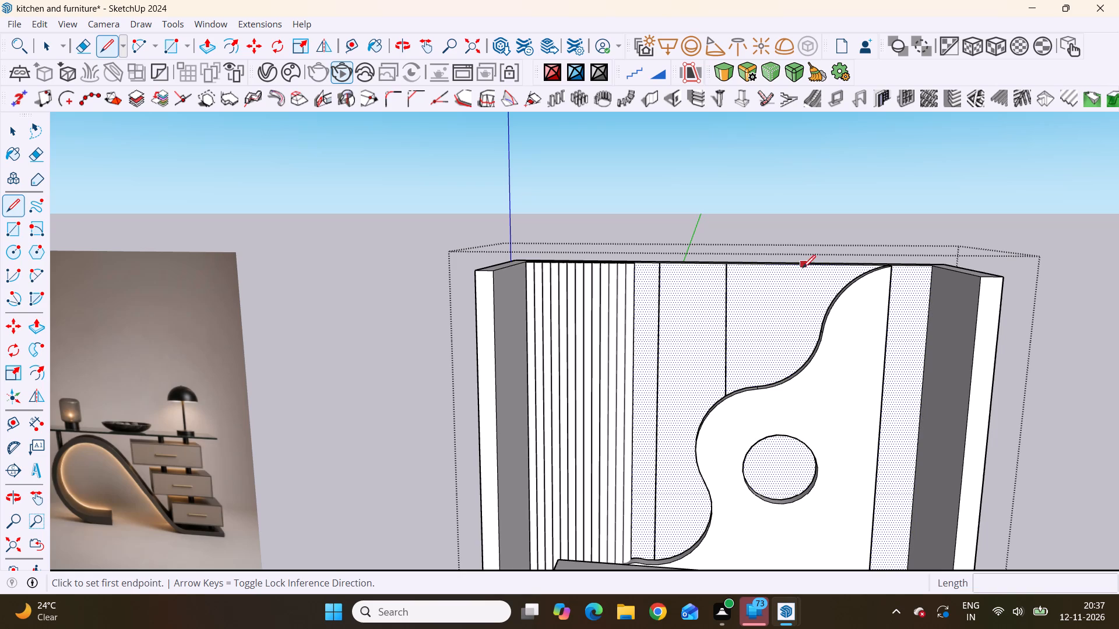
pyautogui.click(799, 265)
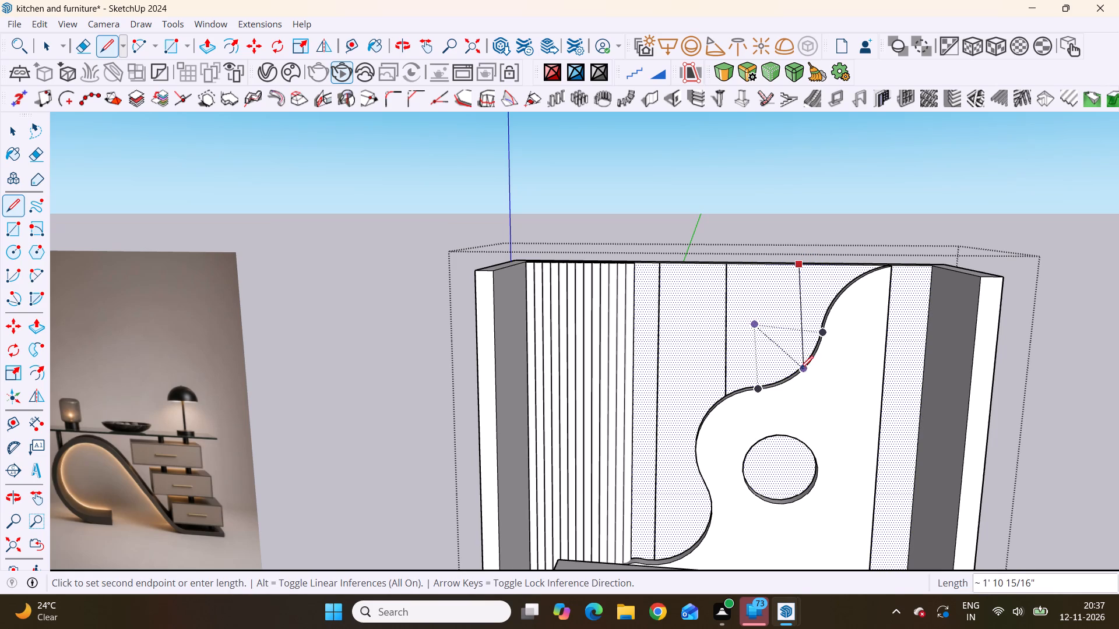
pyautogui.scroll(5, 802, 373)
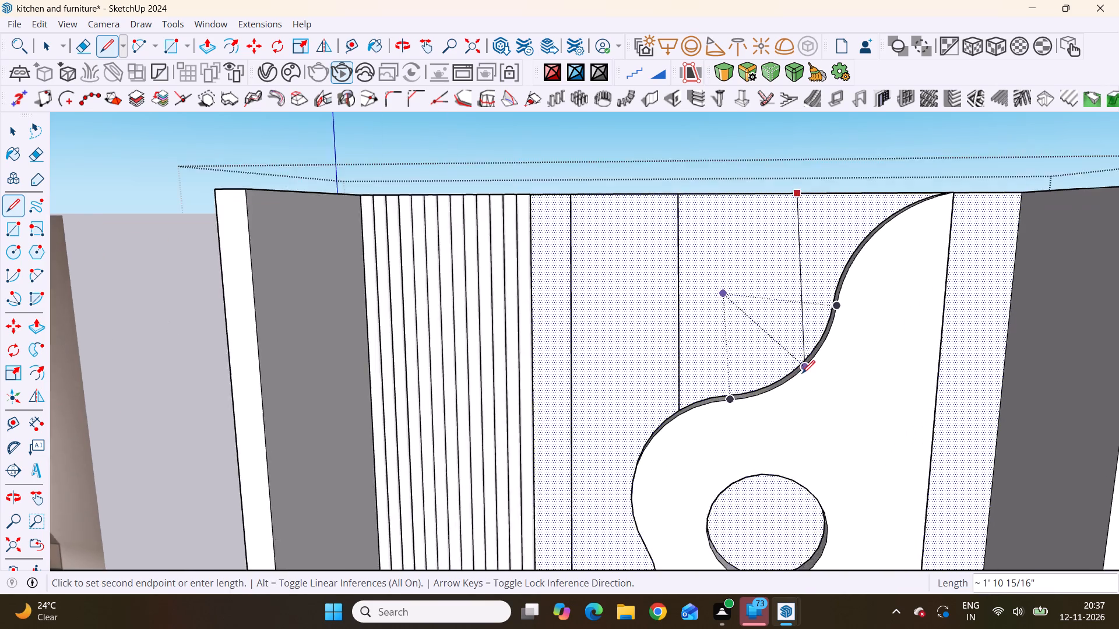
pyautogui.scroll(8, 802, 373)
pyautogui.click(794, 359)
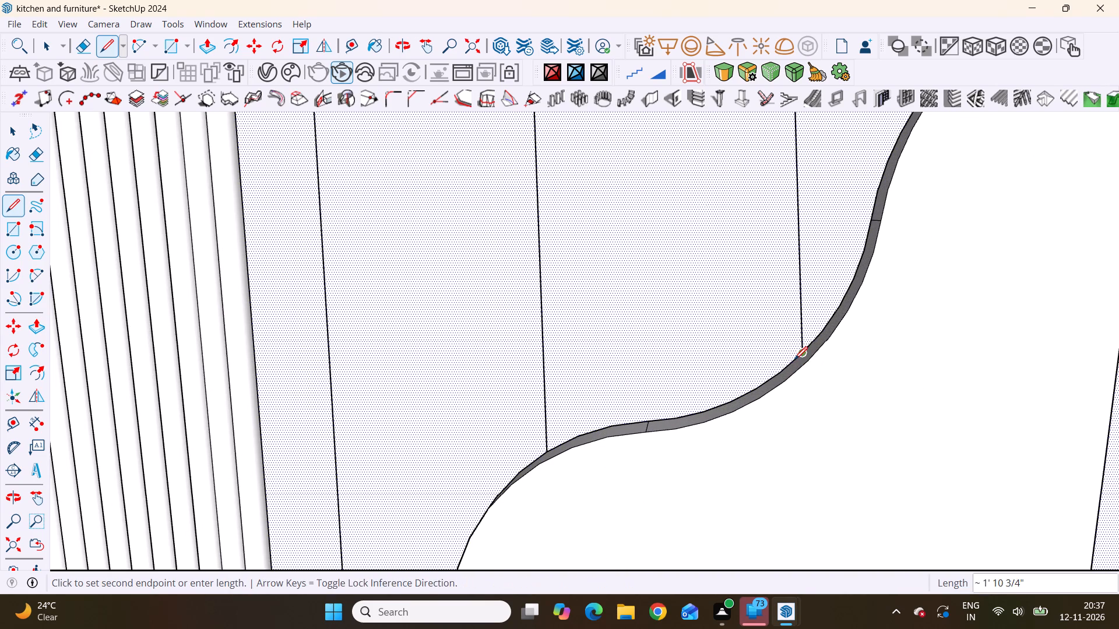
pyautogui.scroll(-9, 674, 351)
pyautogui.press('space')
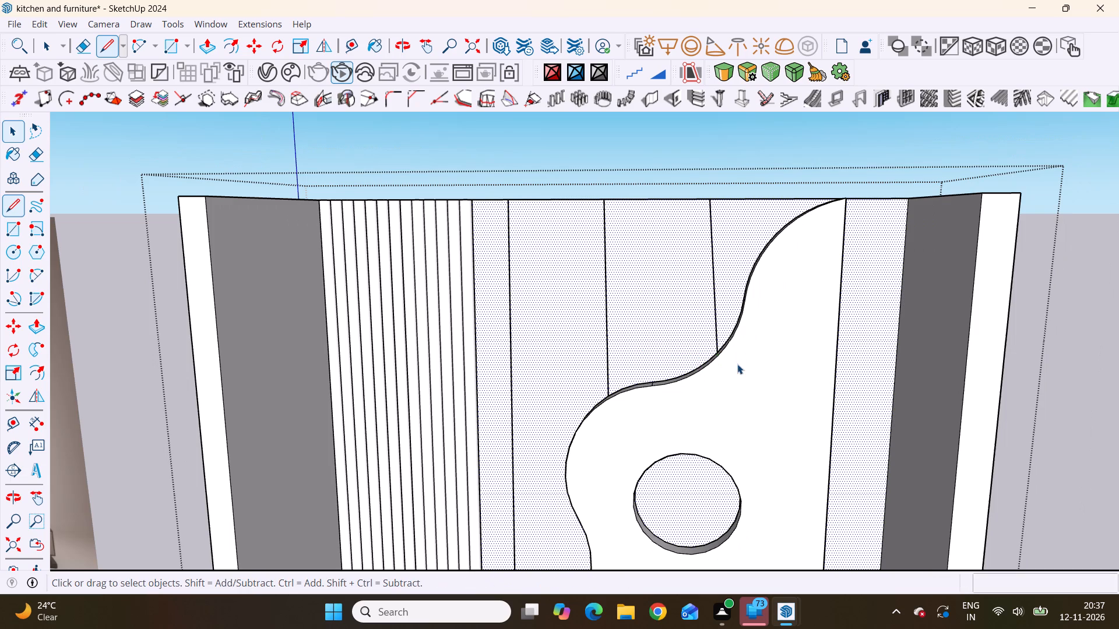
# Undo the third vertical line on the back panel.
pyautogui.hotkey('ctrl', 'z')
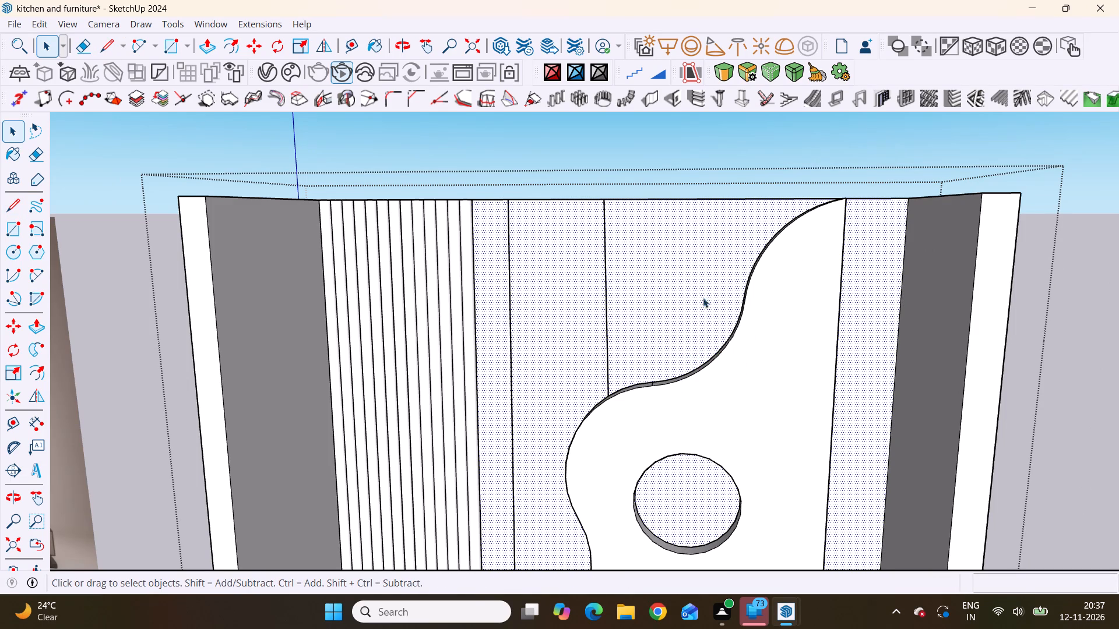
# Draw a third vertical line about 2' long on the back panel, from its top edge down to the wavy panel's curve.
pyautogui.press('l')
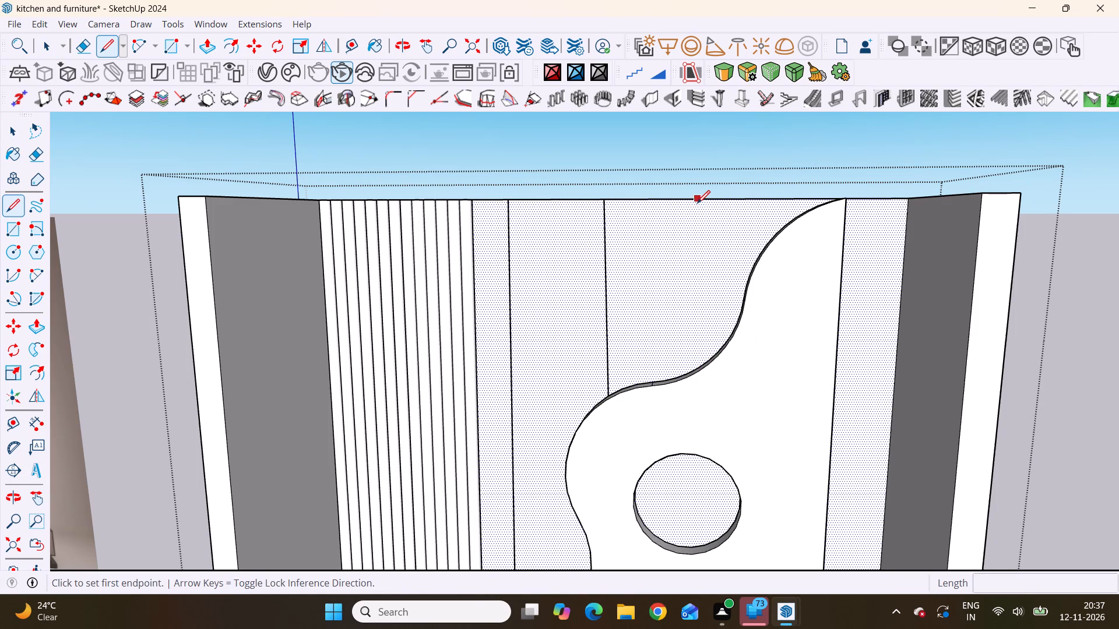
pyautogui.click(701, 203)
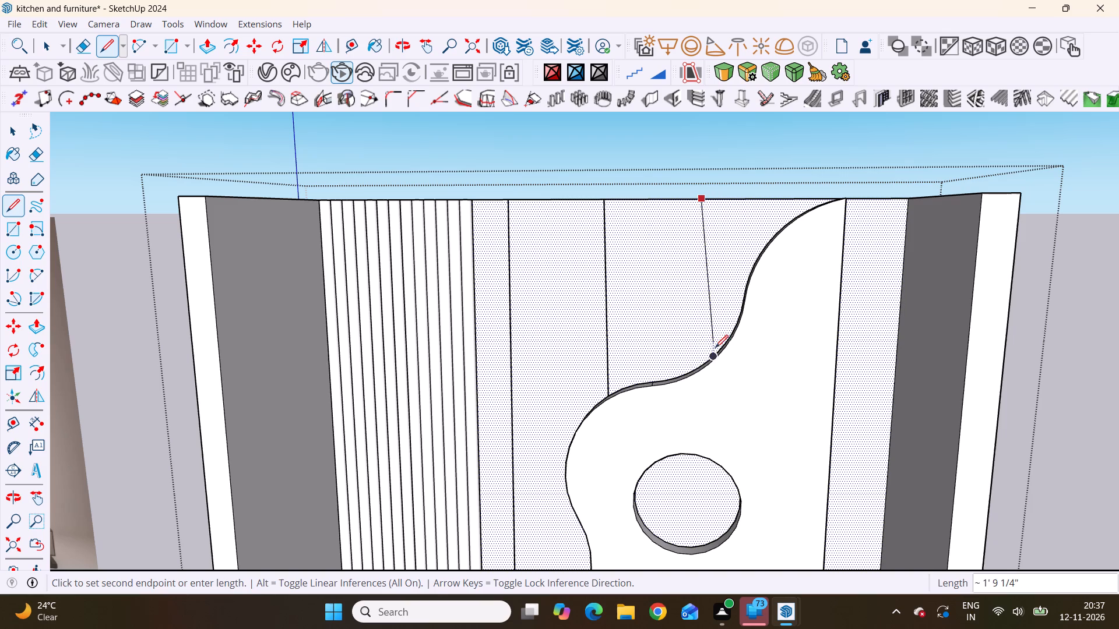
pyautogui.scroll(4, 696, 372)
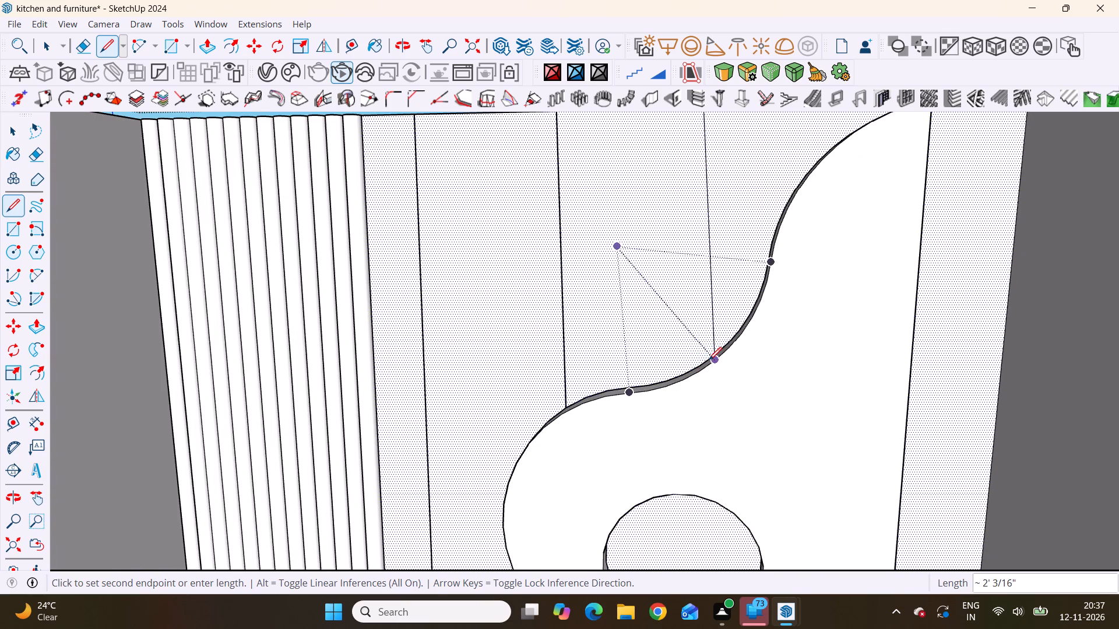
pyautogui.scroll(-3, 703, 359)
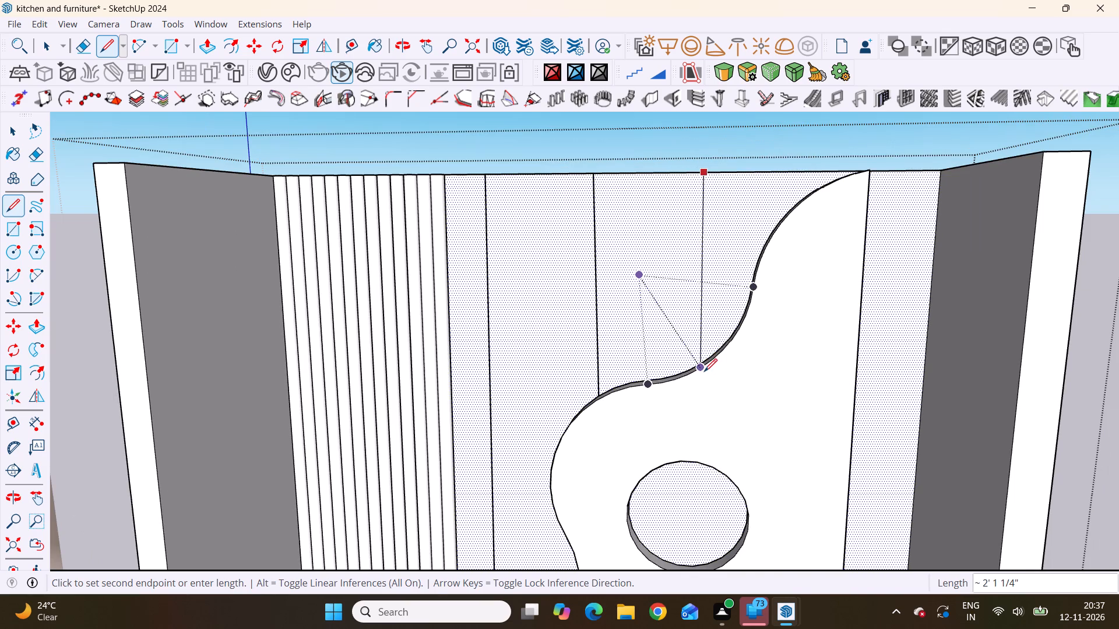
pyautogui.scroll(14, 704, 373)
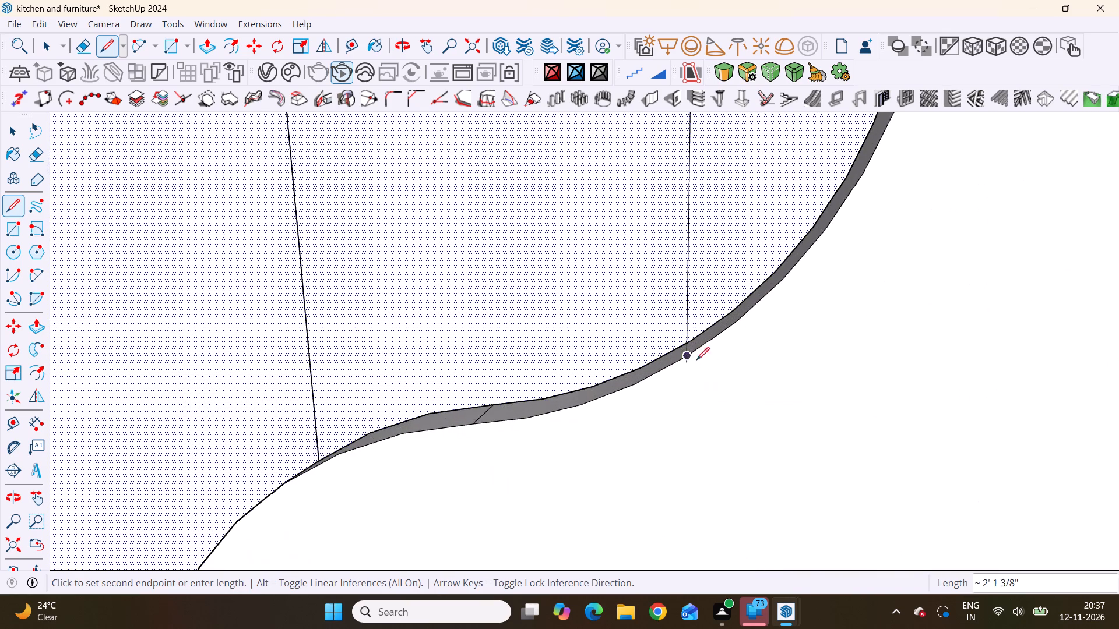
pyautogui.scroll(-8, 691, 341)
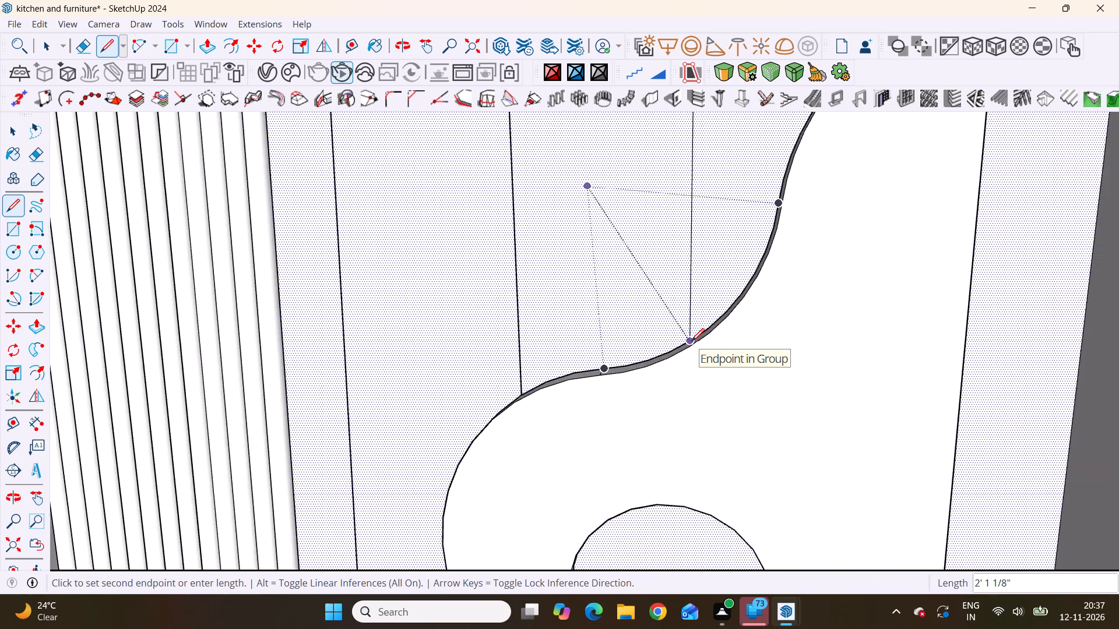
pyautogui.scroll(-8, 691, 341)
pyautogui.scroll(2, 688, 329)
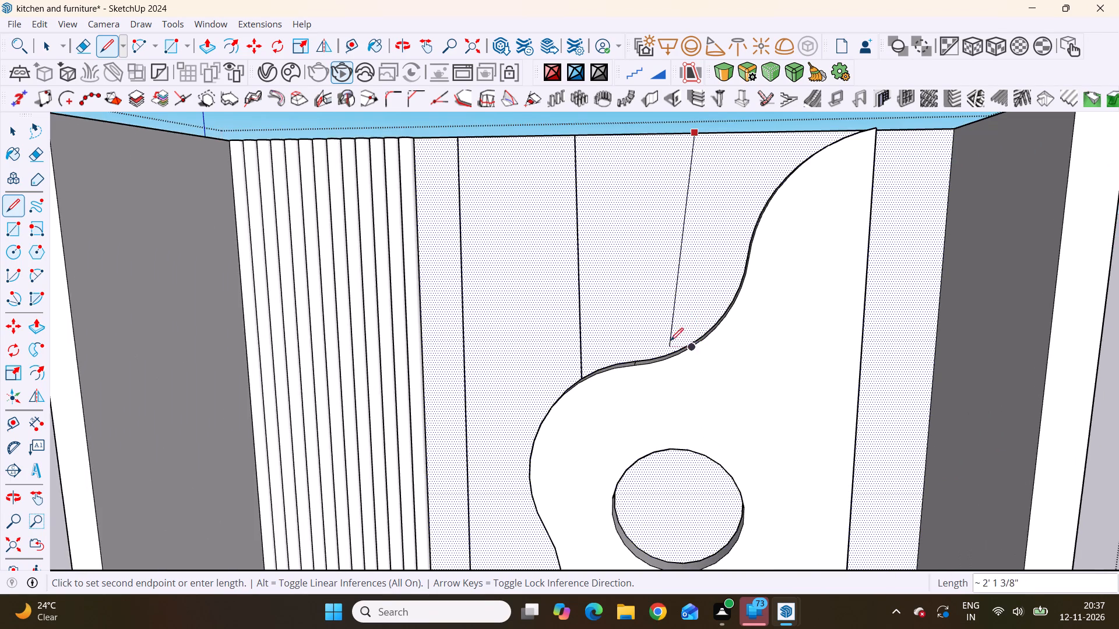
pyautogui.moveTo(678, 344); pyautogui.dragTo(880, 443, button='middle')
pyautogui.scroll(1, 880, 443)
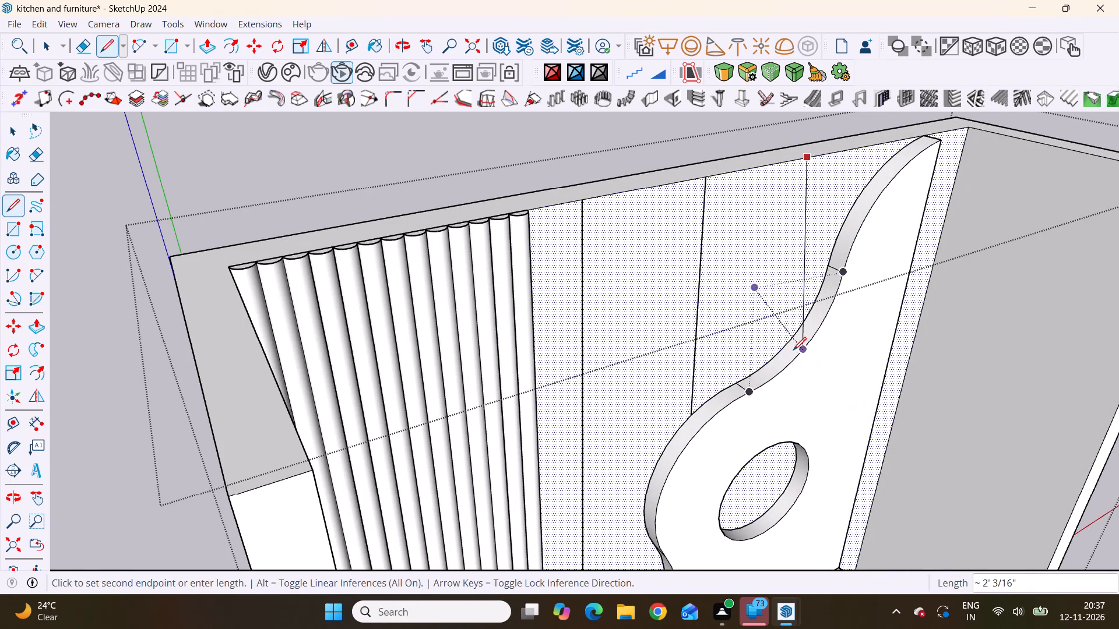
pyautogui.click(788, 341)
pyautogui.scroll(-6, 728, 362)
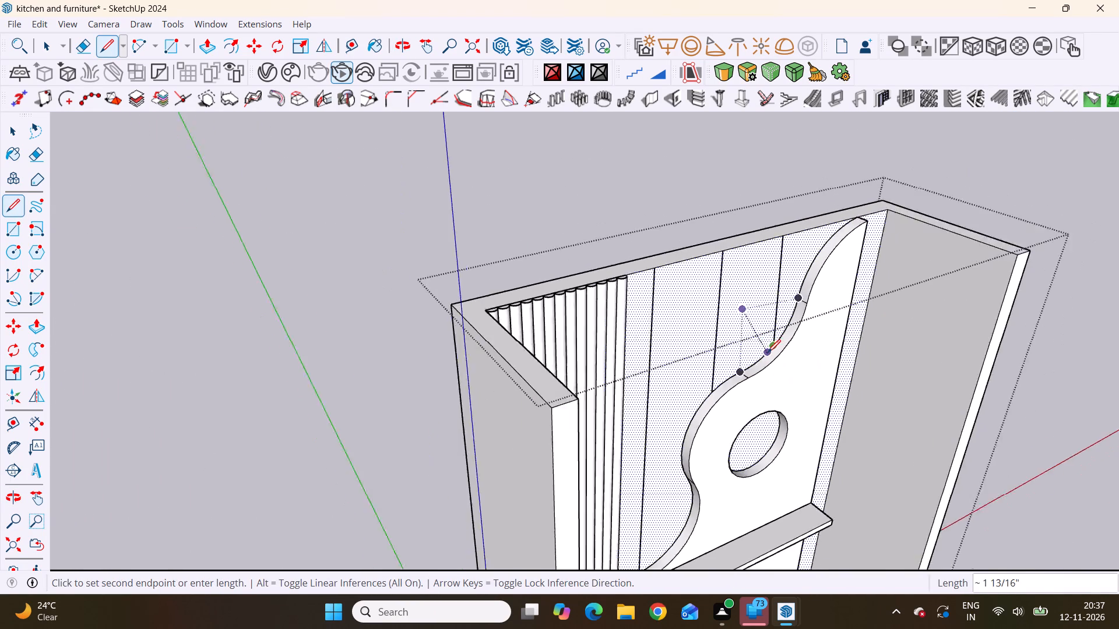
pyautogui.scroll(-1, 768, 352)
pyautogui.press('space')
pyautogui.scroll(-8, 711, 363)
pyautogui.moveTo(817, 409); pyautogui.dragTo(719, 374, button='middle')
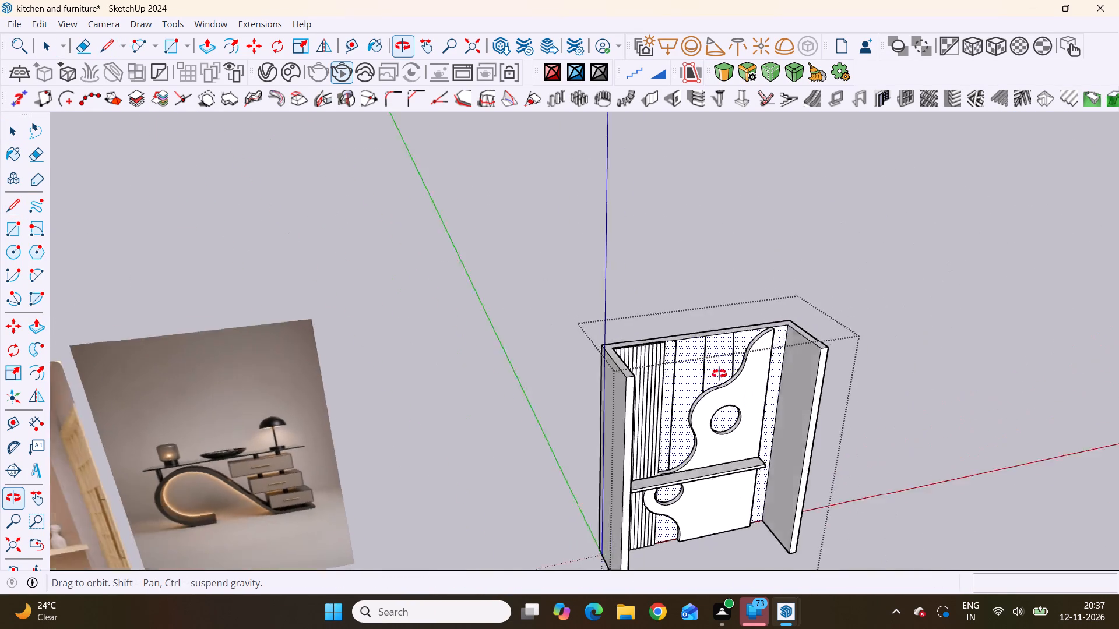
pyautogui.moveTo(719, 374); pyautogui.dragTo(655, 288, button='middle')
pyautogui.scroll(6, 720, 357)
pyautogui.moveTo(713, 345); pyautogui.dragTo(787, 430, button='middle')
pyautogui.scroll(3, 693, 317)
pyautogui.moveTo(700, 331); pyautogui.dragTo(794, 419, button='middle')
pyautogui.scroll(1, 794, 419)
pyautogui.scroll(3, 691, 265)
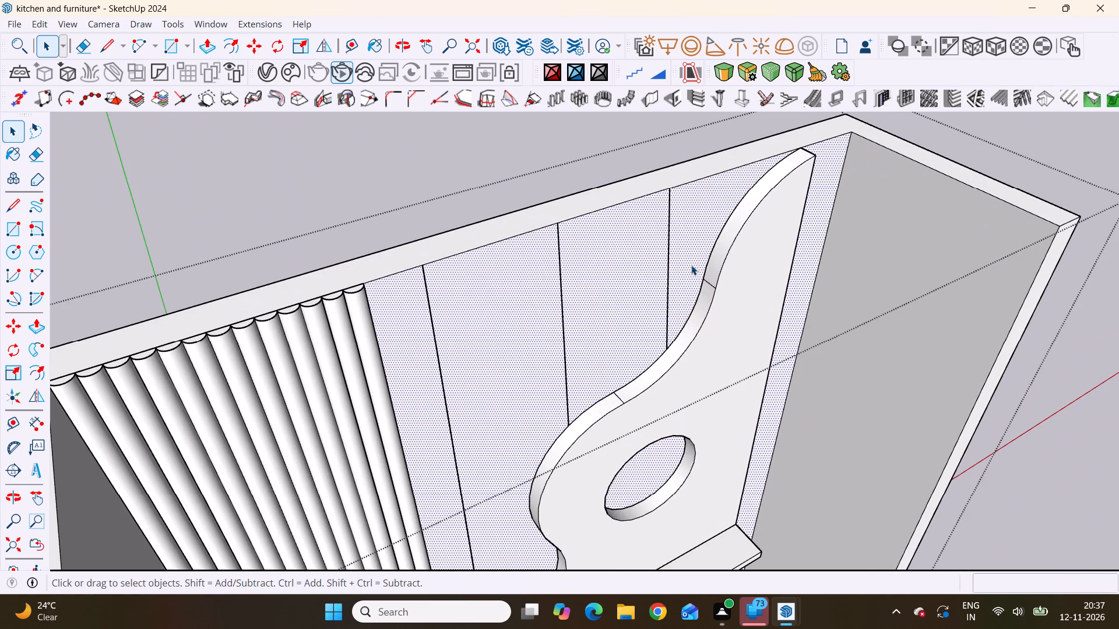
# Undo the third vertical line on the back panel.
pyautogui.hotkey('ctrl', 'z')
# Draw the third vertical line again, about 2' 2" long, from the back panel's top edge to the wavy curve, and exit the group.
pyautogui.press('l')
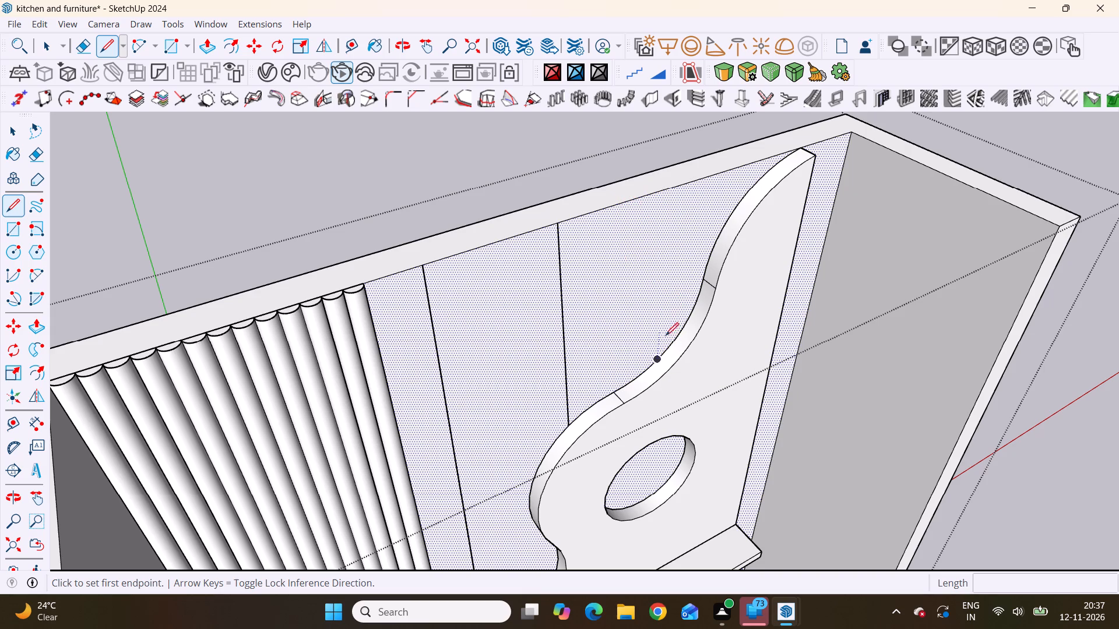
pyautogui.click(658, 195)
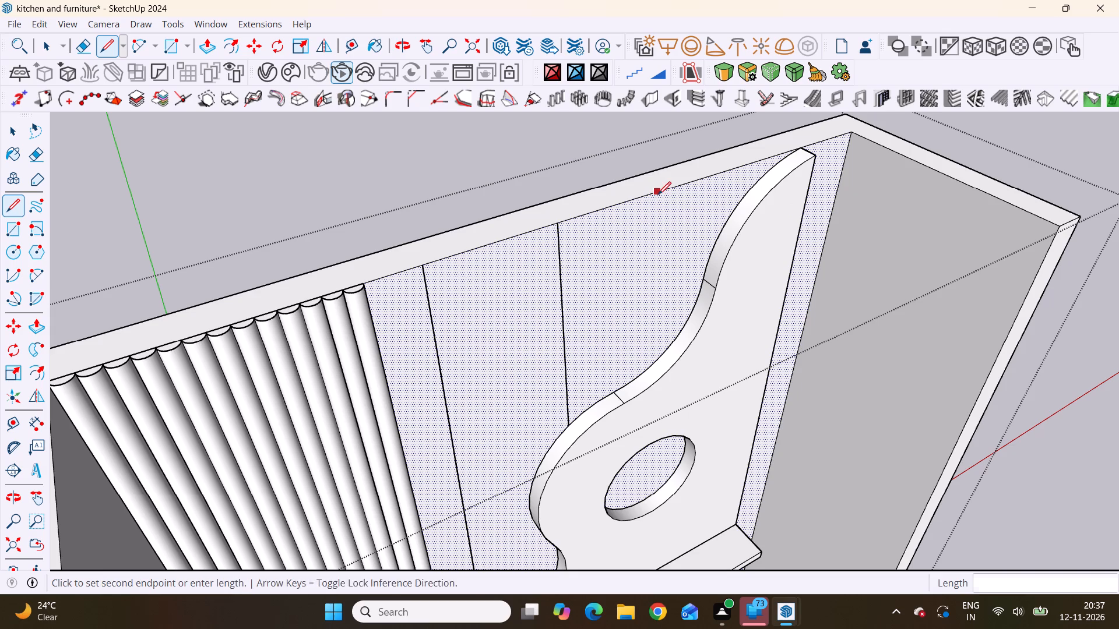
pyautogui.click(647, 367)
pyautogui.scroll(-8, 652, 304)
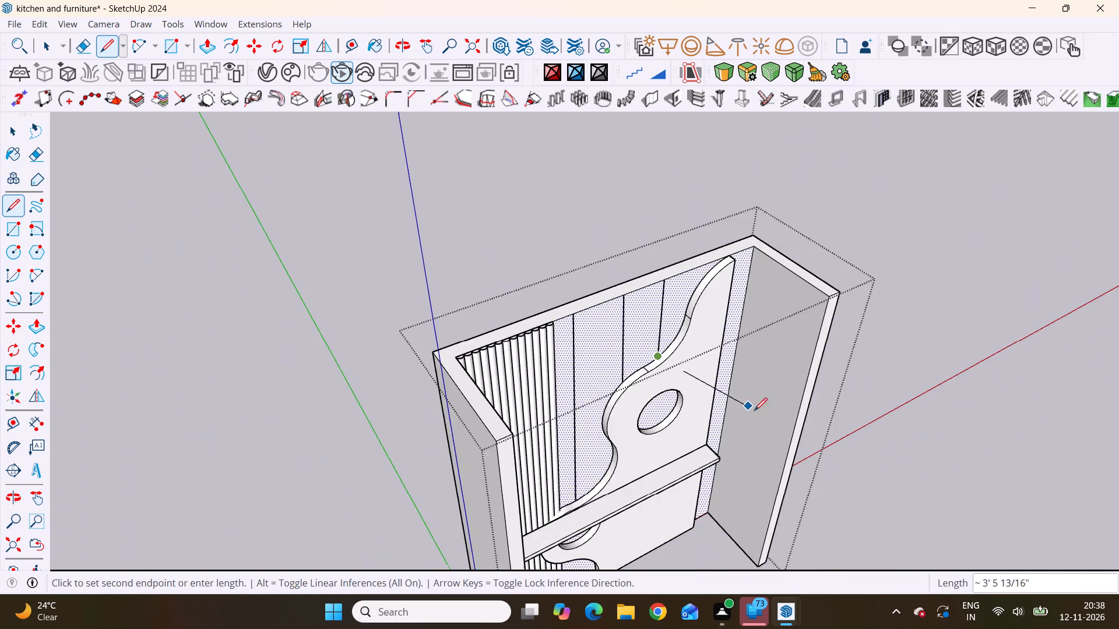
pyautogui.moveTo(703, 405); pyautogui.dragTo(552, 260, button='middle')
pyautogui.press('space')
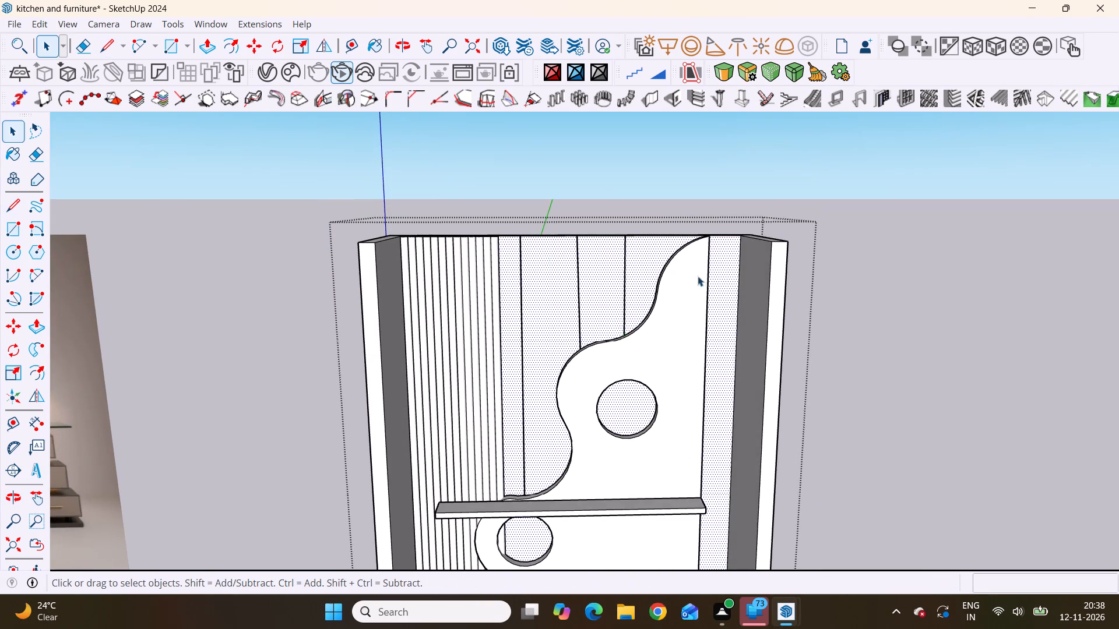
pyautogui.scroll(-9, 698, 281)
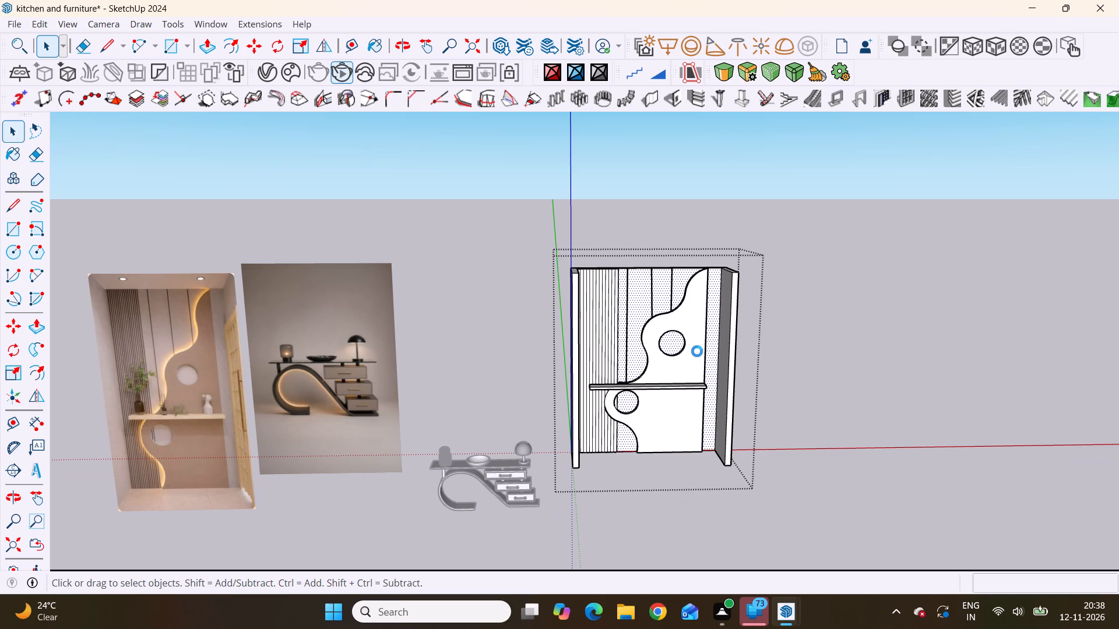
pyautogui.scroll(3, 642, 365)
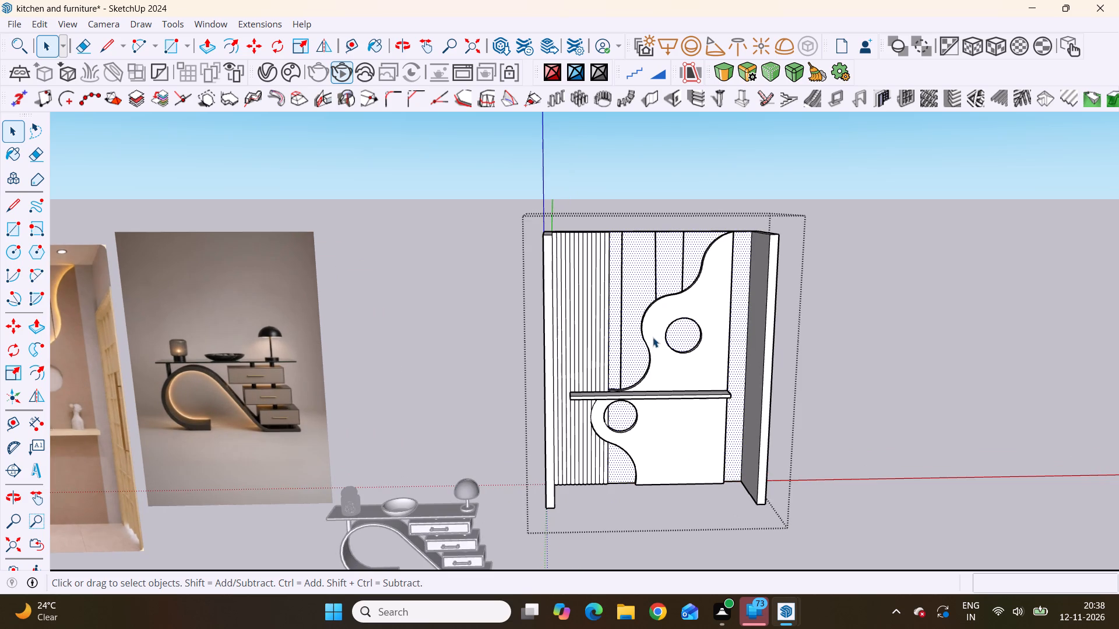
pyautogui.scroll(-8, 653, 337)
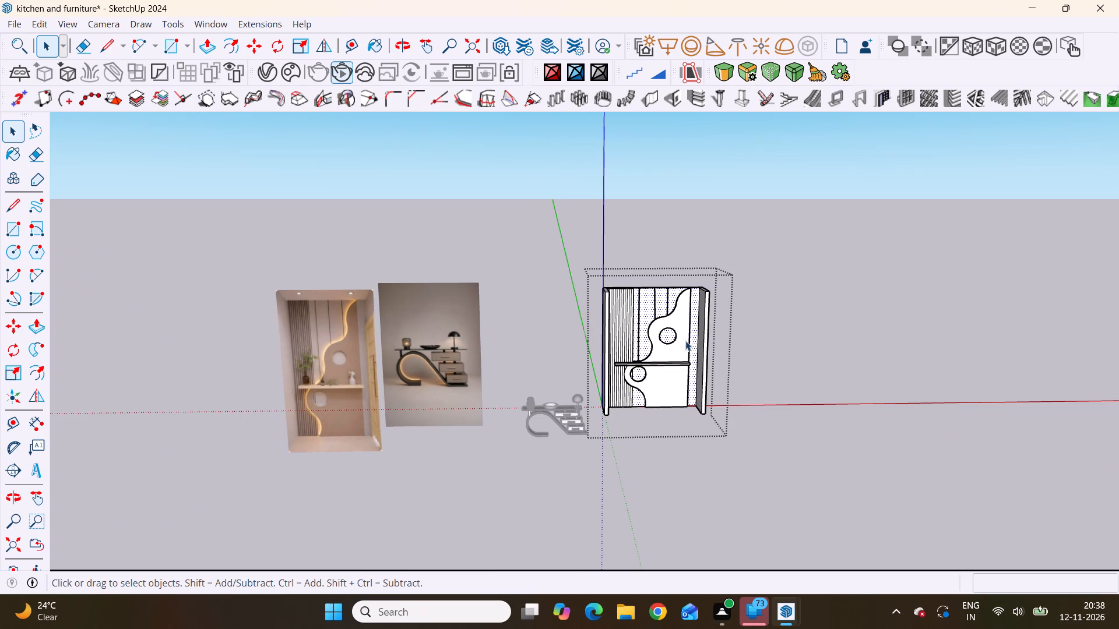
pyautogui.scroll(4, 685, 341)
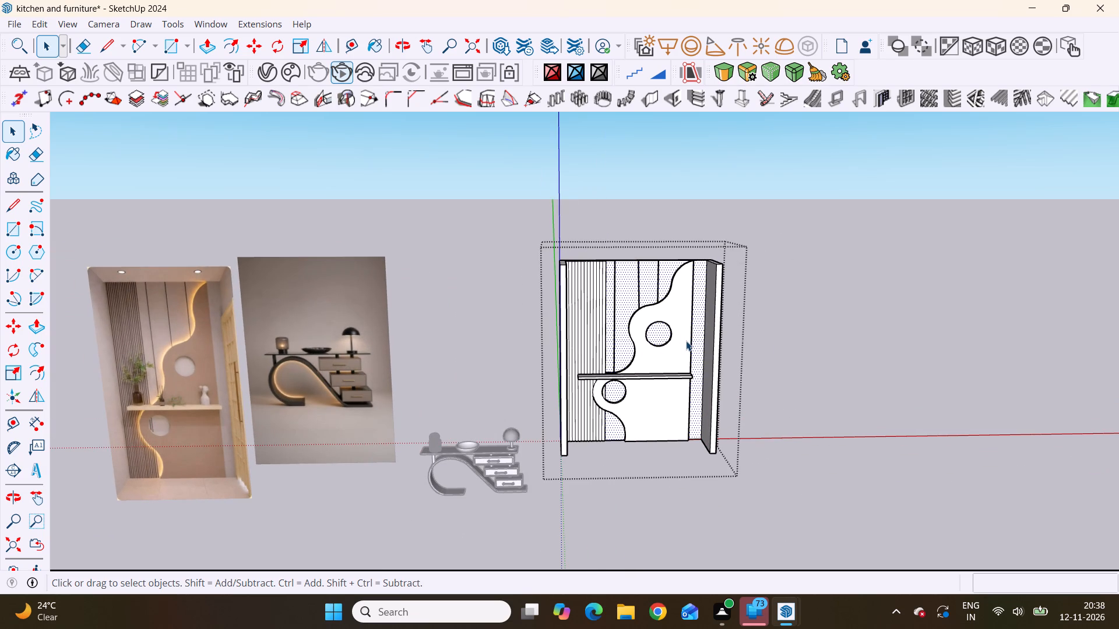
pyautogui.scroll(-3, 686, 341)
pyautogui.click(784, 285)
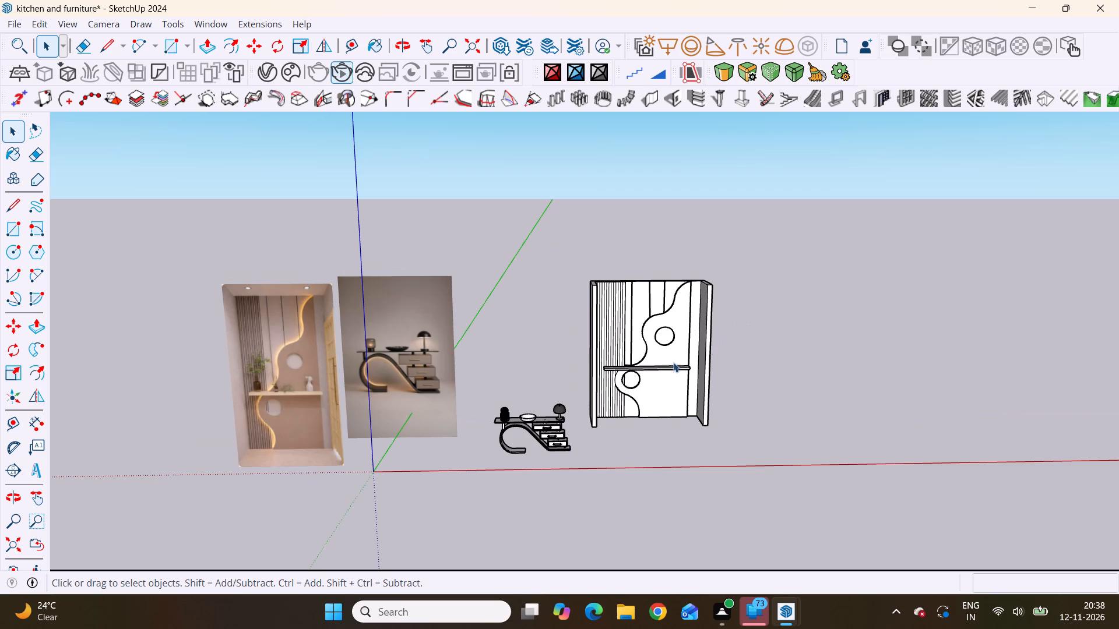
# Extend the horizontal shelf's front face outward by about 8 5/16" with Push/Pull inside its nested group, and close the shelf group.
pyautogui.scroll(4, 637, 377)
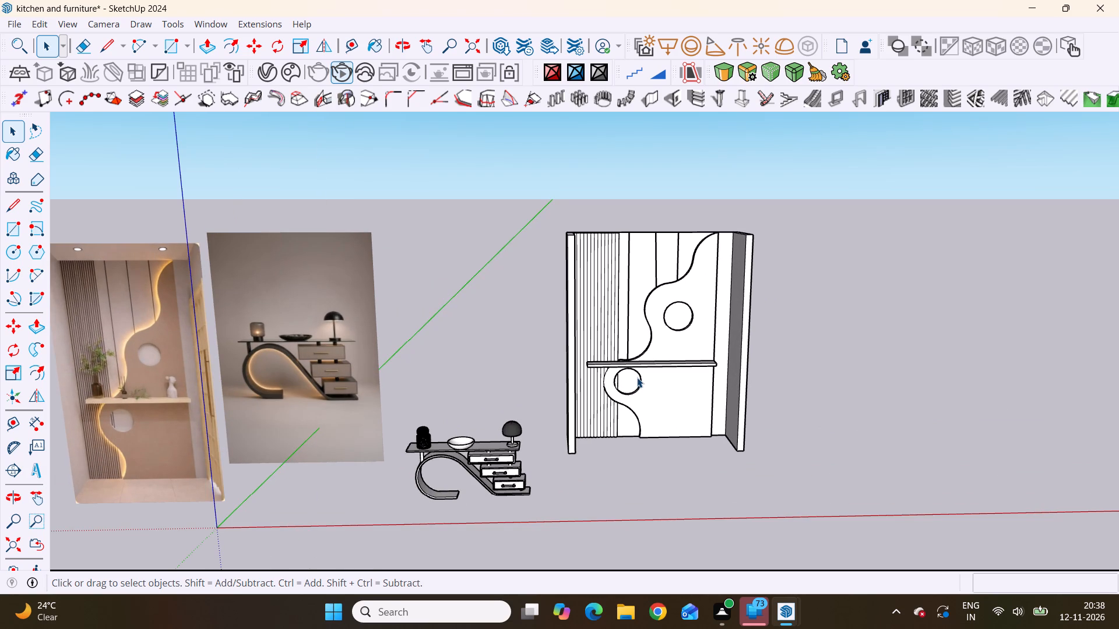
pyautogui.scroll(-5, 636, 376)
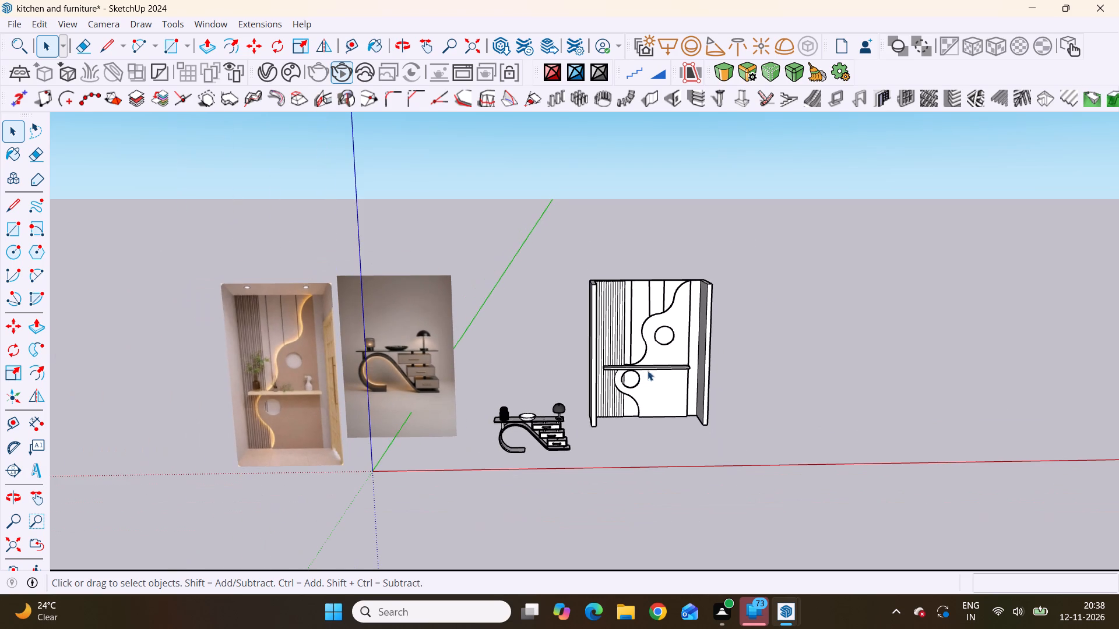
pyautogui.moveTo(654, 369); pyautogui.dragTo(643, 421, button='middle')
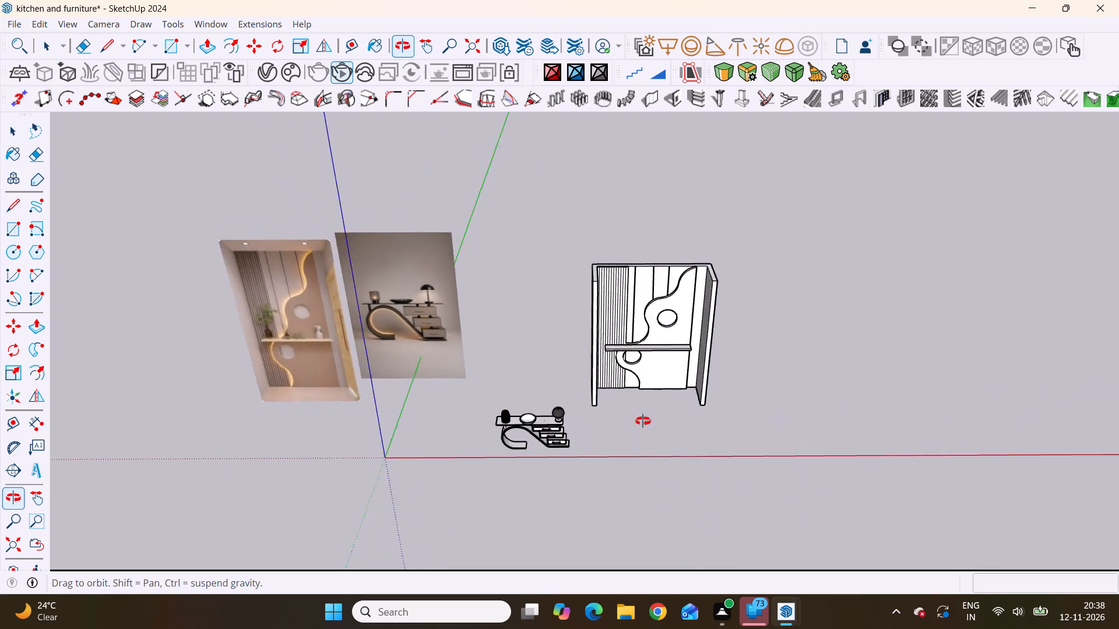
pyautogui.moveTo(643, 421); pyautogui.dragTo(667, 530, button='middle')
pyautogui.scroll(16, 622, 328)
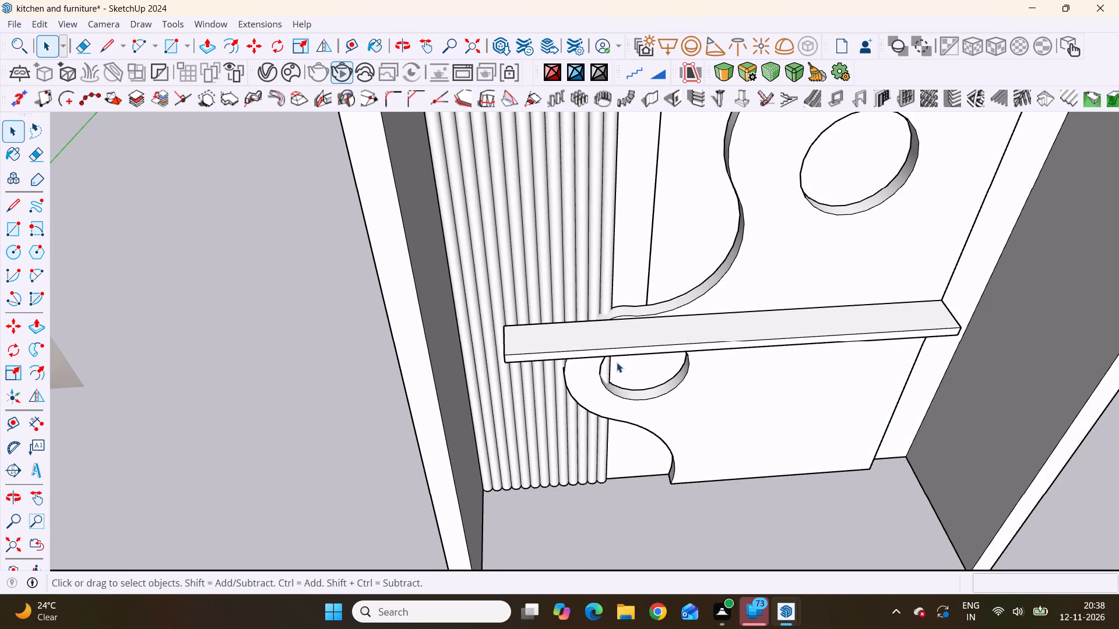
pyautogui.scroll(-5, 606, 333)
pyautogui.scroll(1, 616, 380)
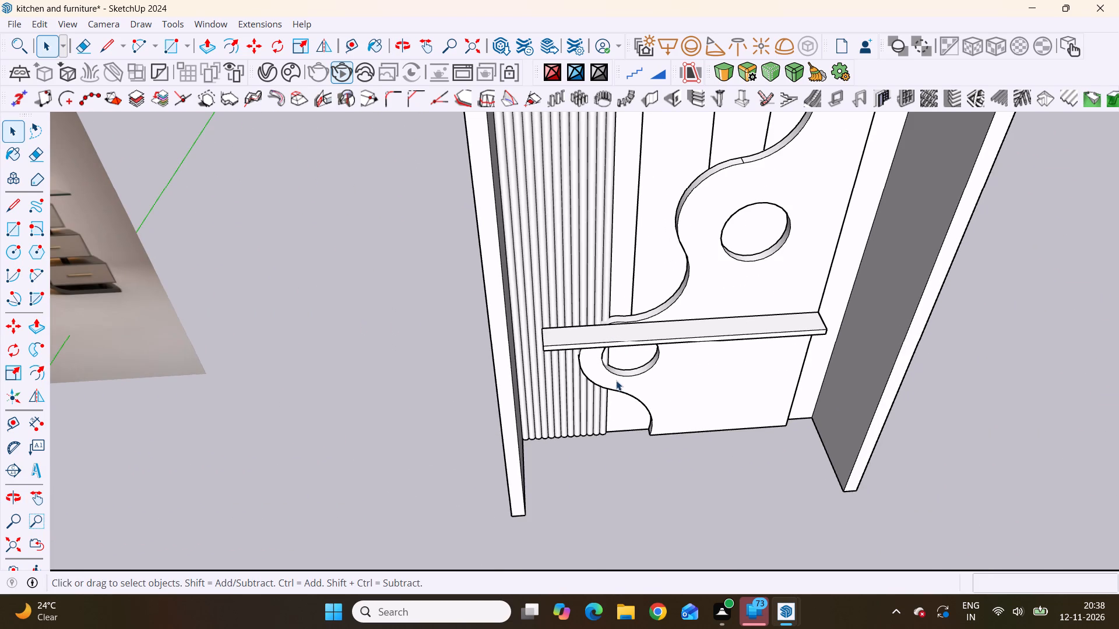
pyautogui.scroll(7, 616, 380)
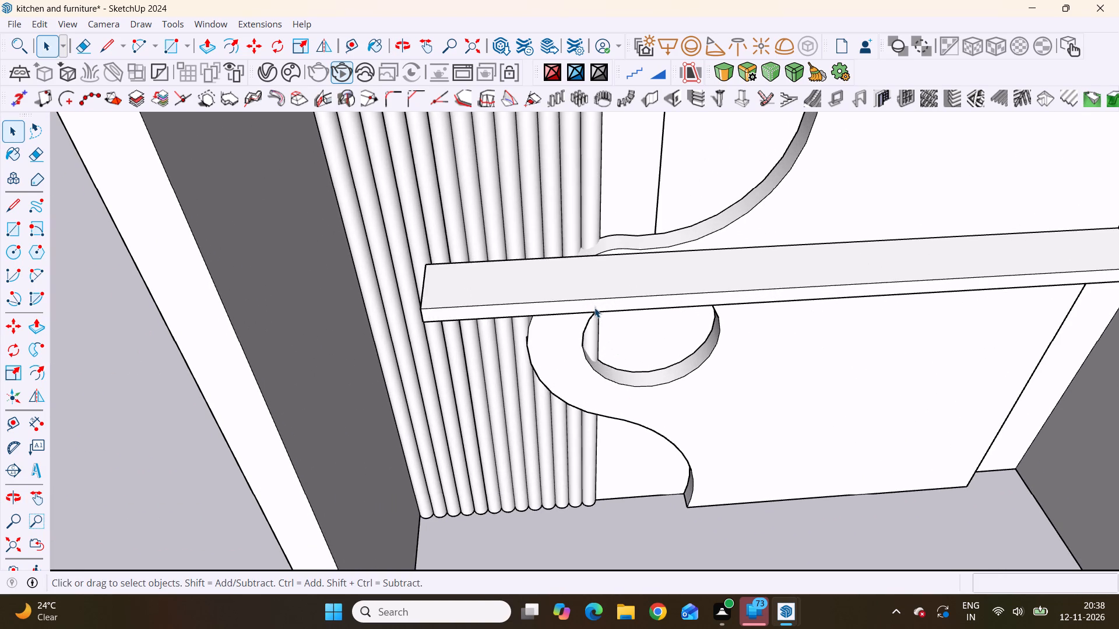
pyautogui.click(594, 305)
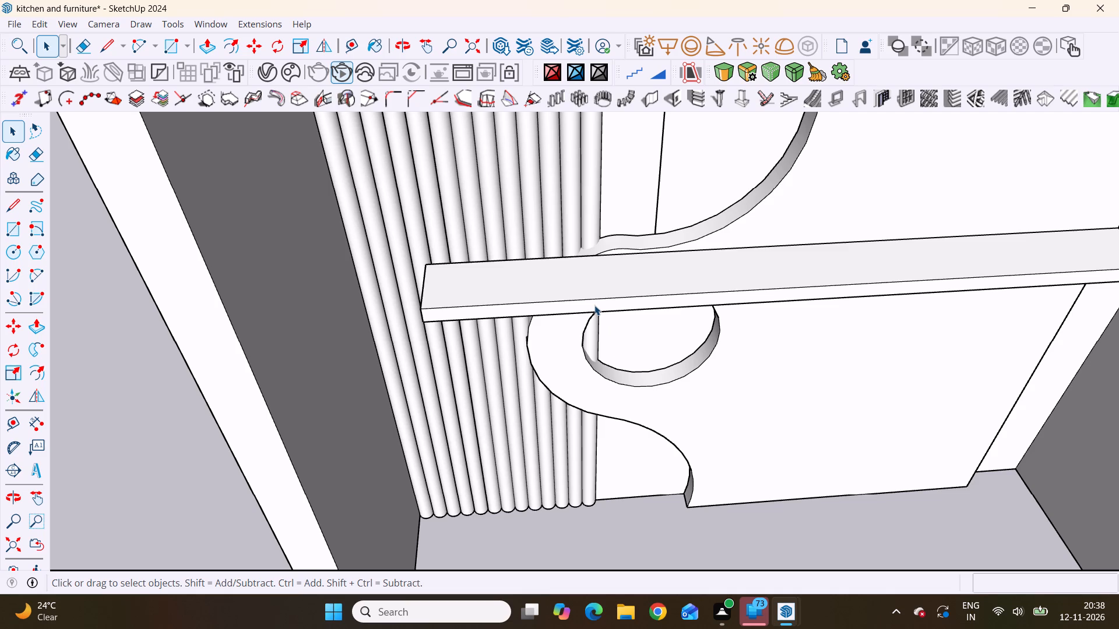
pyautogui.doubleClick(594, 305)
pyautogui.click(600, 307)
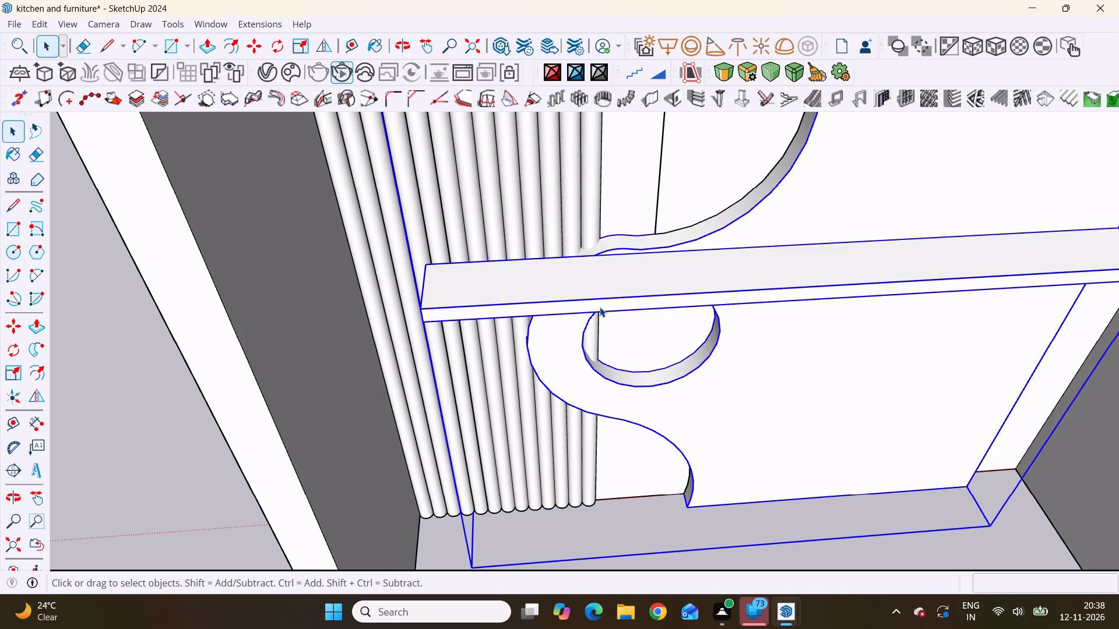
pyautogui.doubleClick(600, 307)
pyautogui.click(600, 307)
pyautogui.doubleClick(600, 307)
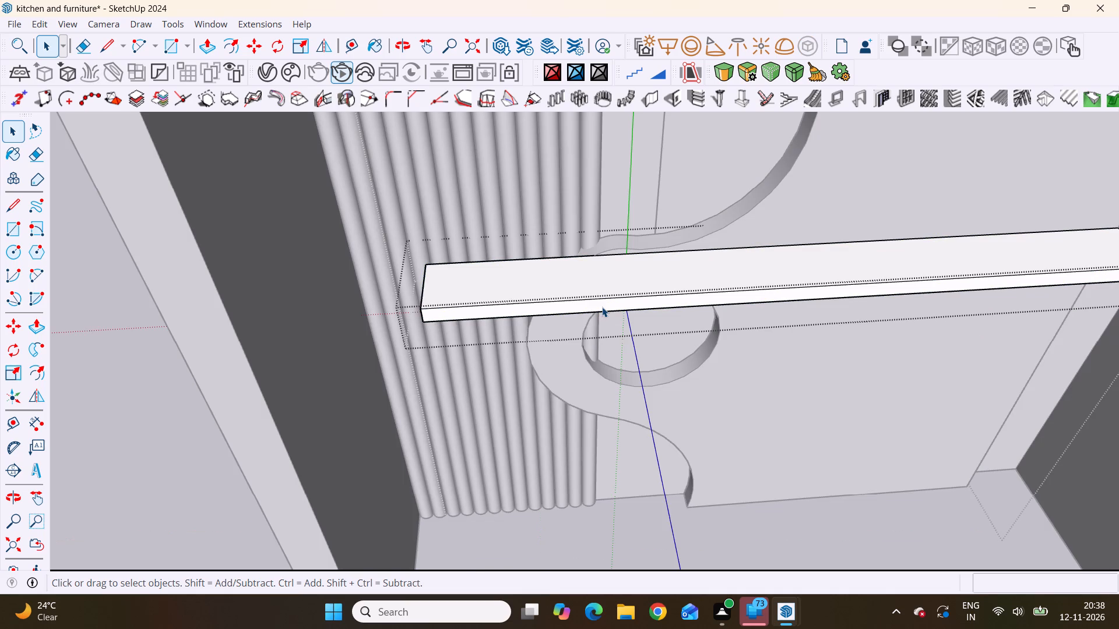
pyautogui.click(602, 307)
pyautogui.press('p')
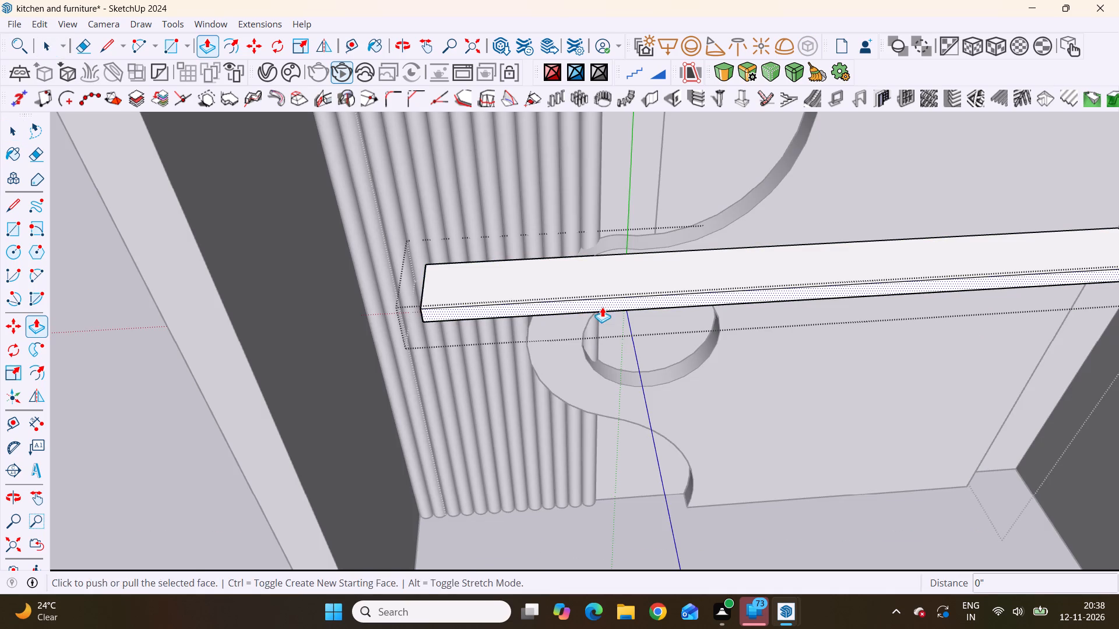
pyautogui.click(602, 307)
pyautogui.scroll(-8, 589, 324)
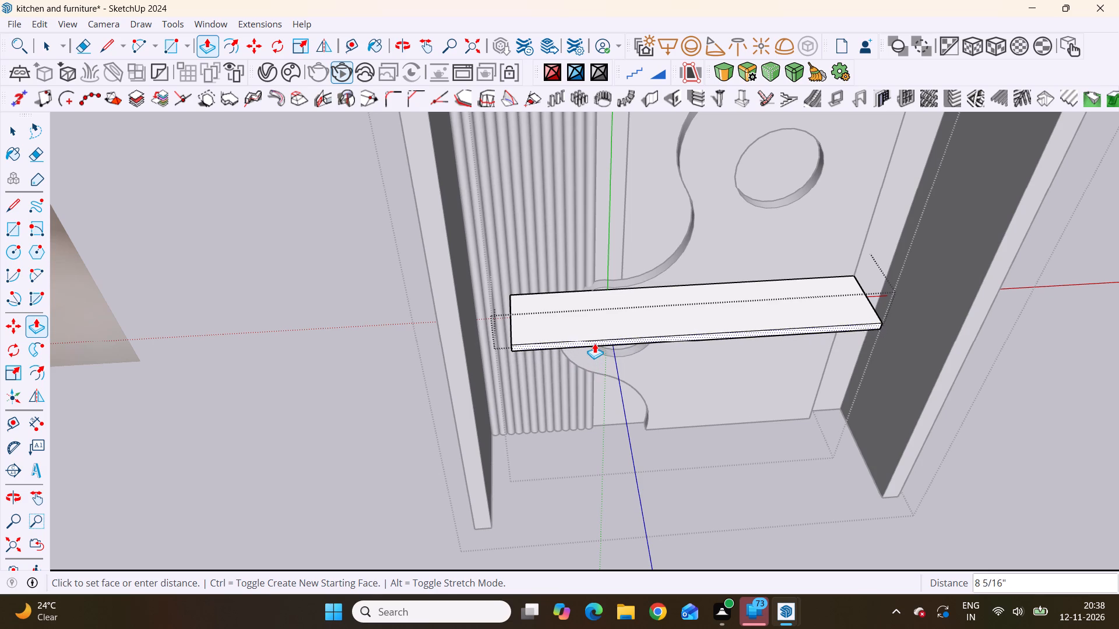
pyautogui.click(594, 342)
pyautogui.scroll(-5, 612, 353)
pyautogui.moveTo(704, 425); pyautogui.dragTo(632, 253, button='middle')
pyautogui.scroll(1, 632, 253)
pyautogui.press('space')
pyautogui.scroll(-10, 504, 306)
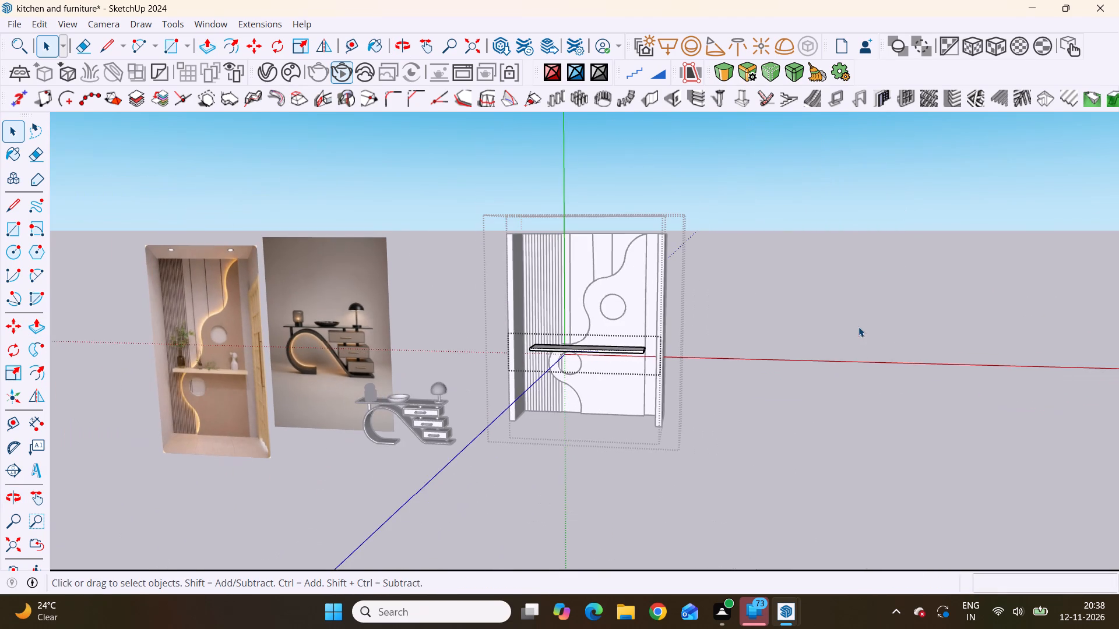
pyautogui.click(858, 326)
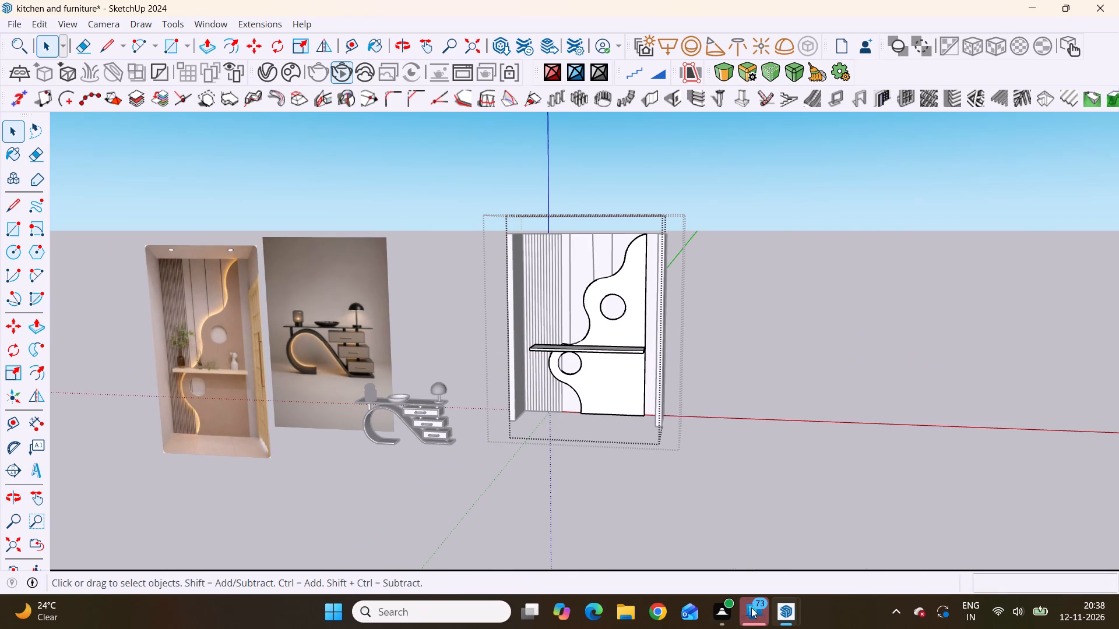
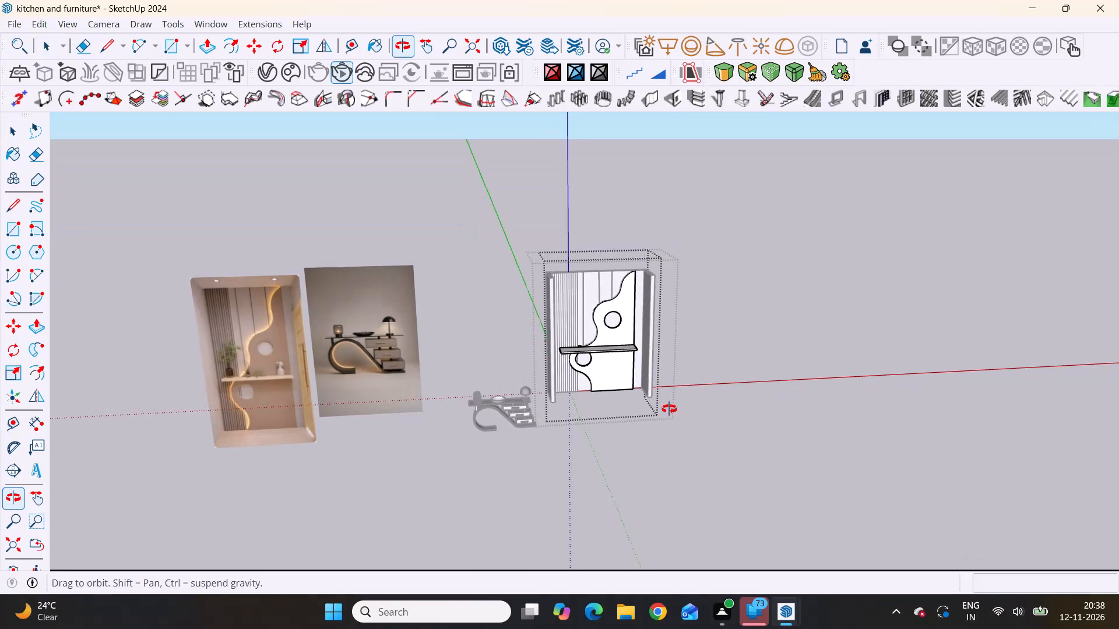
# Compare the wall unit's shelf, wavy panel and groove lines with the reference image.
pyautogui.scroll(3, 594, 418)
pyautogui.moveTo(565, 425); pyautogui.dragTo(544, 320, button='middle')
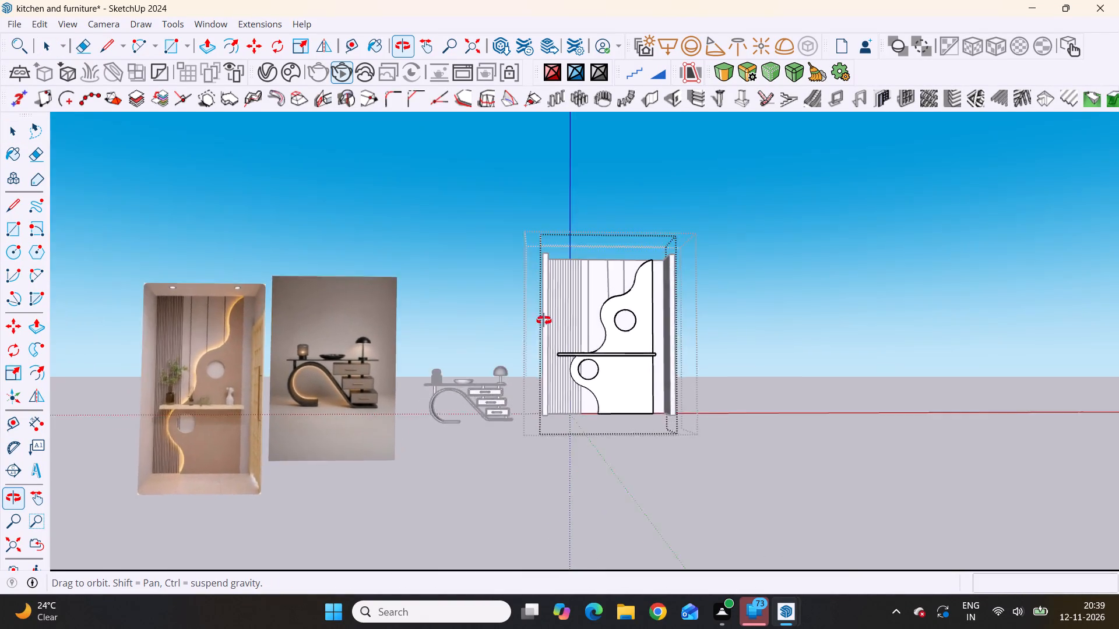
pyautogui.moveTo(544, 320); pyautogui.dragTo(543, 367, button='middle')
pyautogui.scroll(4, 591, 272)
pyautogui.moveTo(606, 387); pyautogui.dragTo(600, 453, button='middle')
pyautogui.scroll(10, 559, 340)
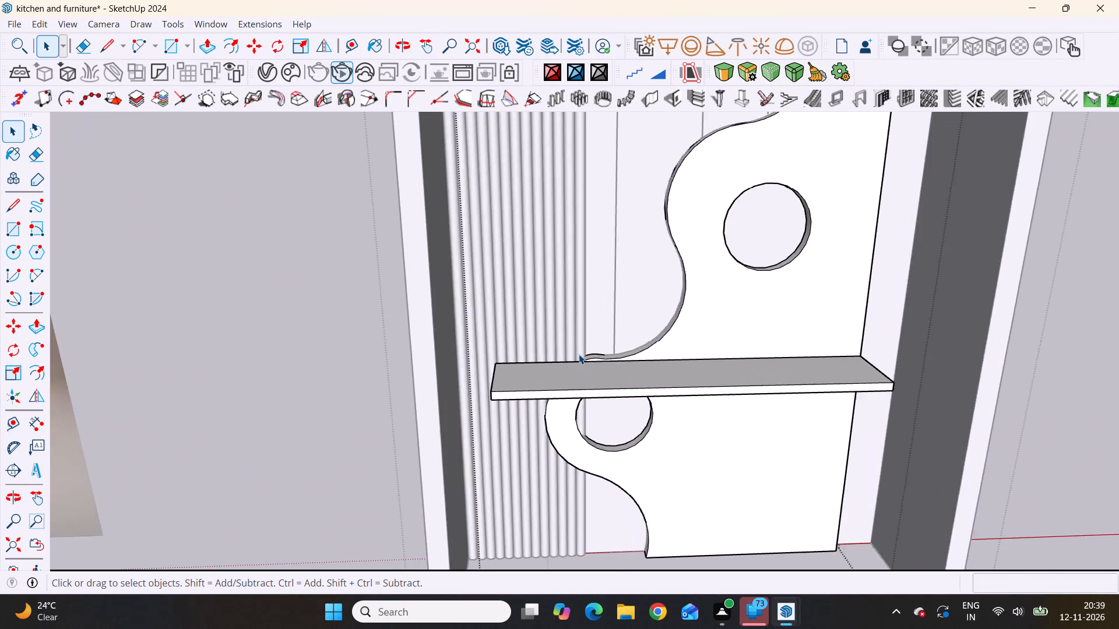
pyautogui.scroll(4, 579, 354)
pyautogui.scroll(-18, 579, 354)
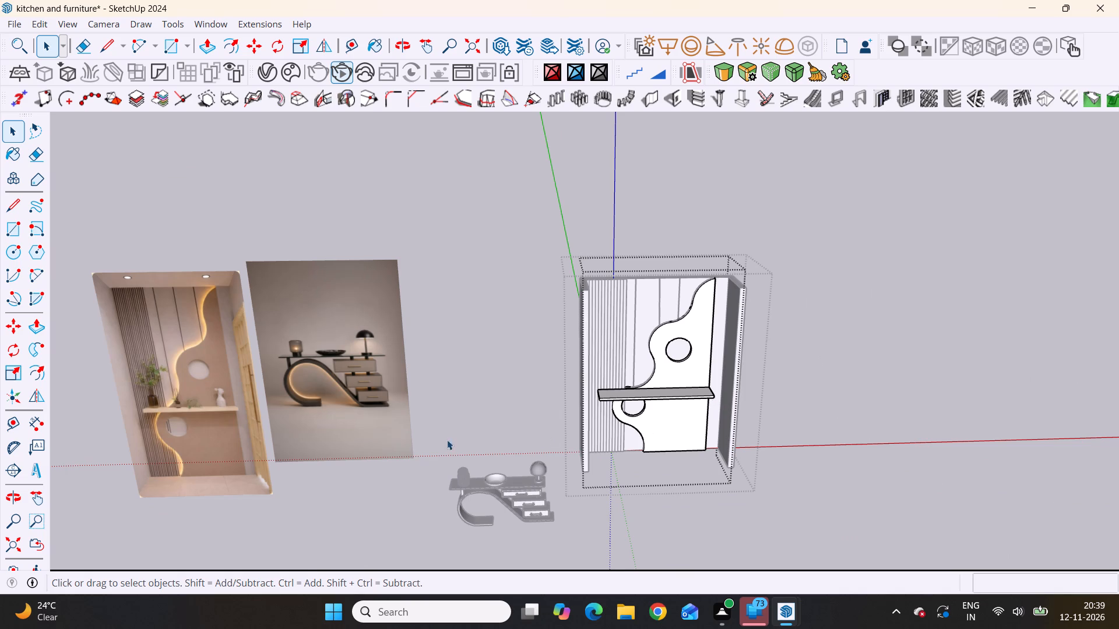
pyautogui.scroll(20, 74, 405)
pyautogui.scroll(1, 74, 405)
pyautogui.scroll(2, 357, 411)
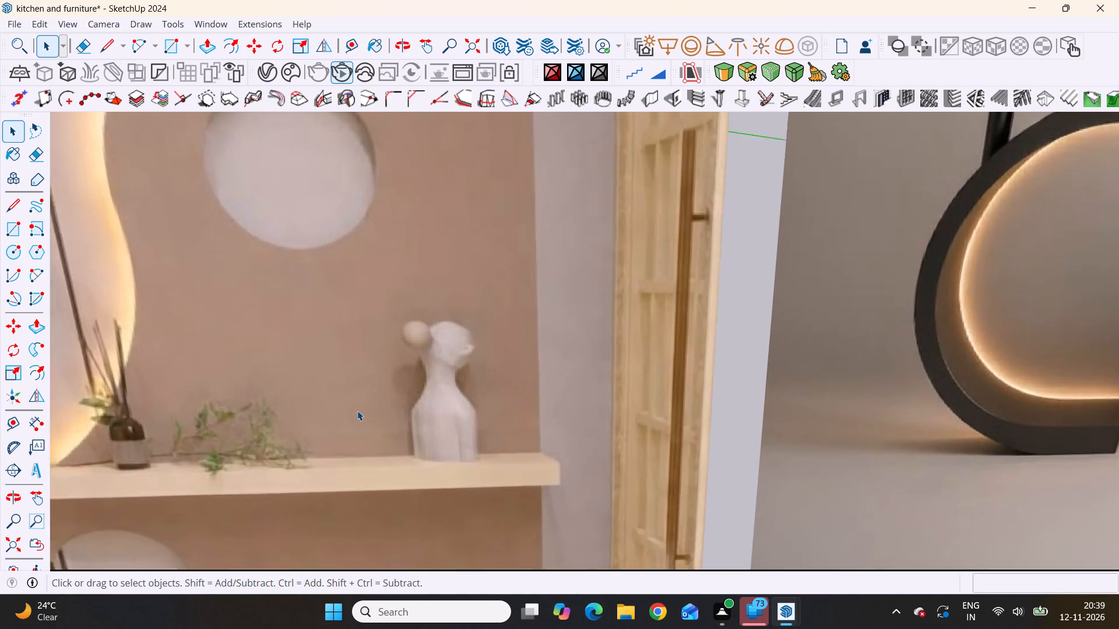
pyautogui.scroll(2, 357, 411)
pyautogui.scroll(-7, 388, 402)
pyautogui.scroll(-9, 441, 369)
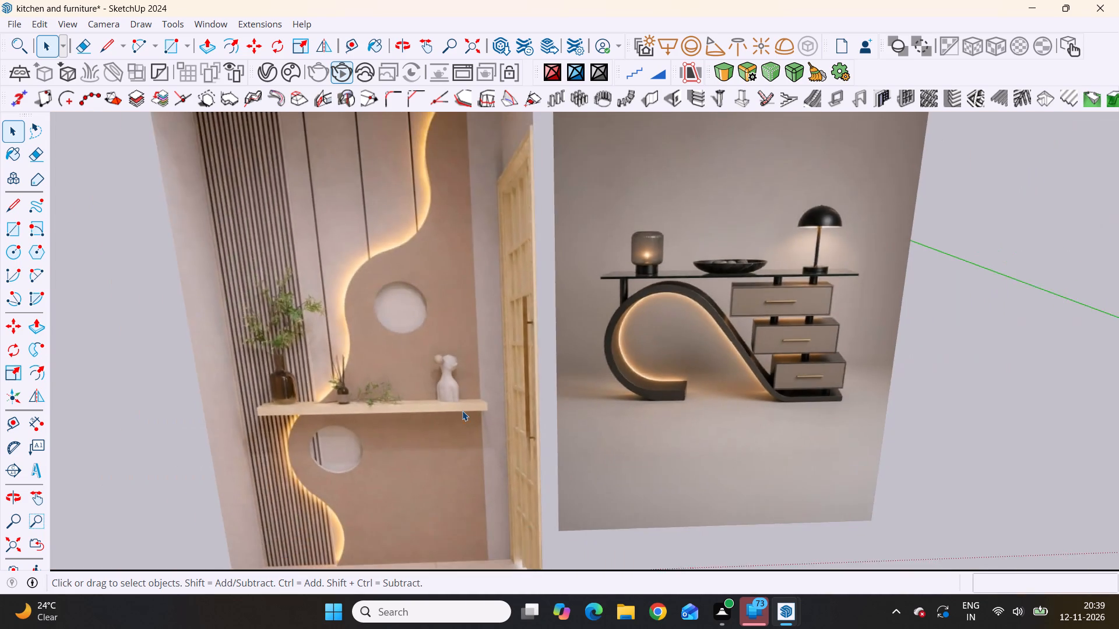
pyautogui.scroll(-1, 462, 411)
pyautogui.scroll(10, 367, 416)
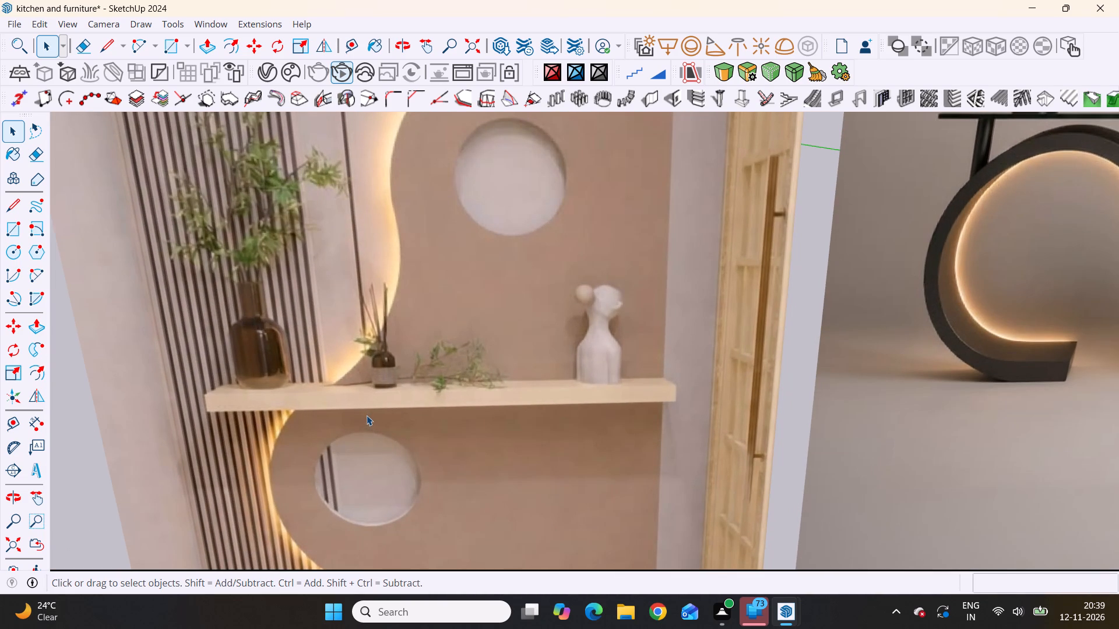
pyautogui.scroll(-10, 367, 415)
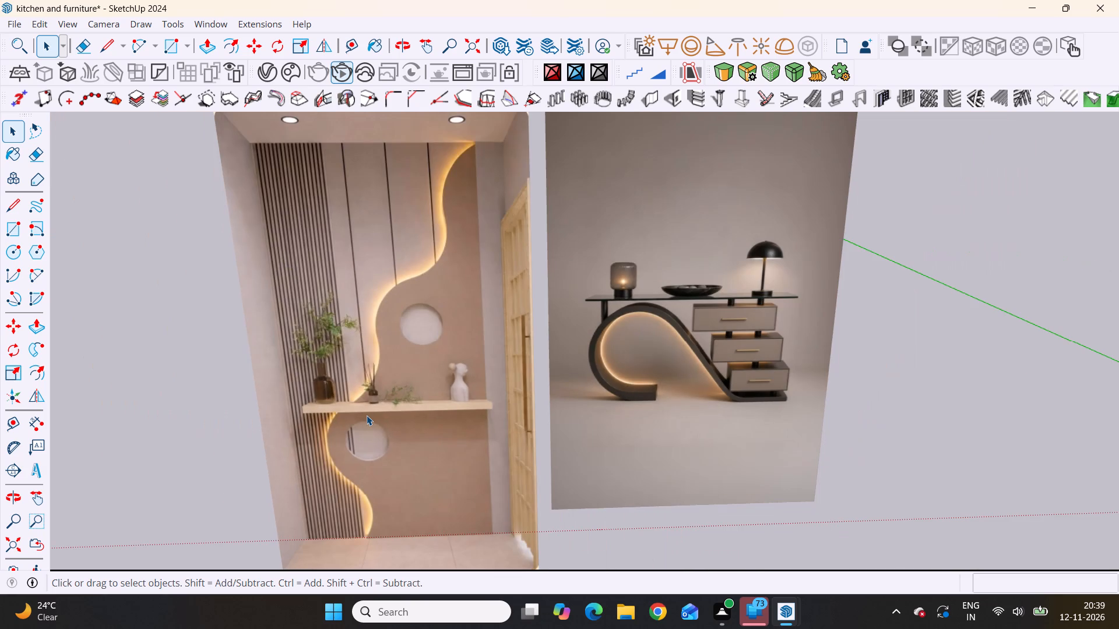
pyautogui.moveTo(414, 419); pyautogui.dragTo(637, 432, button='middle')
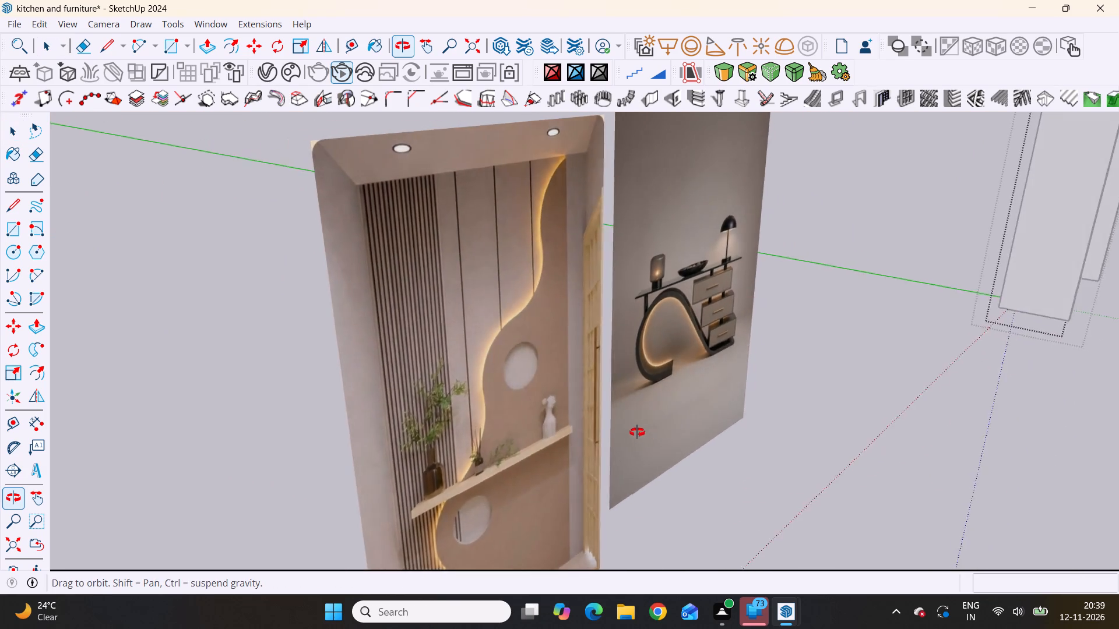
pyautogui.moveTo(637, 432); pyautogui.dragTo(447, 396, button='middle')
pyautogui.scroll(-12, 436, 406)
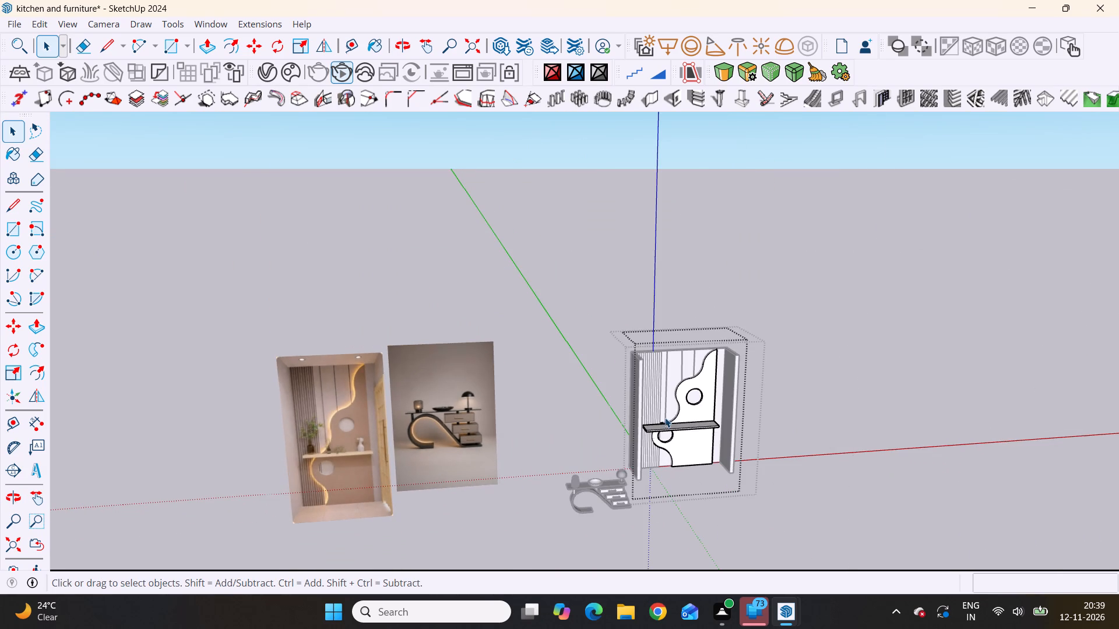
pyautogui.moveTo(656, 412); pyautogui.dragTo(580, 384, button='middle')
pyautogui.middleClick(580, 384)
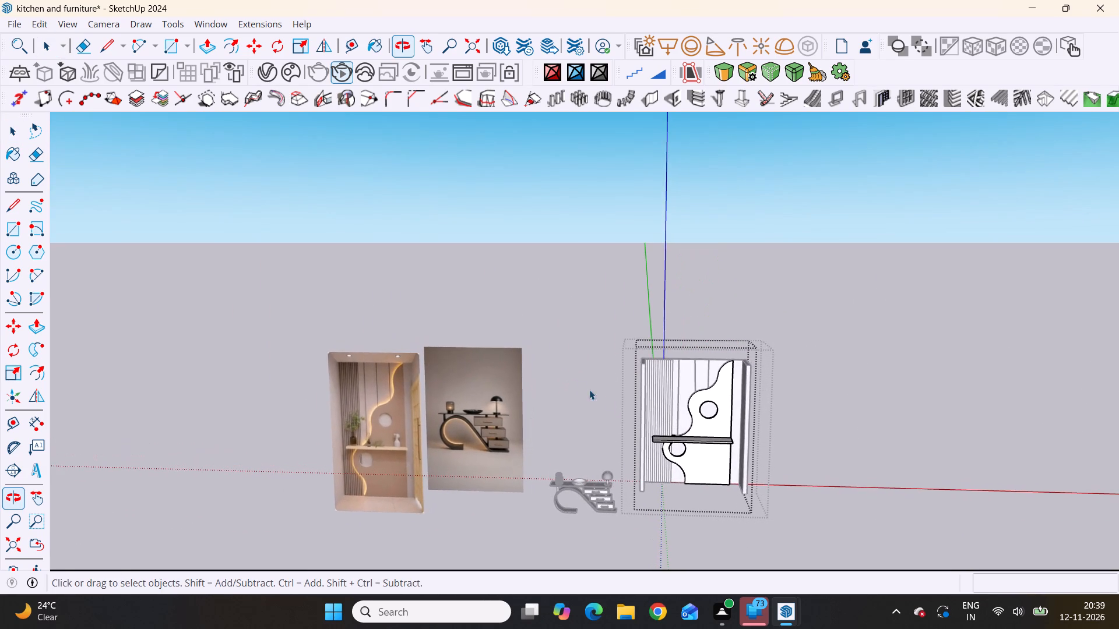
pyautogui.scroll(4, 669, 420)
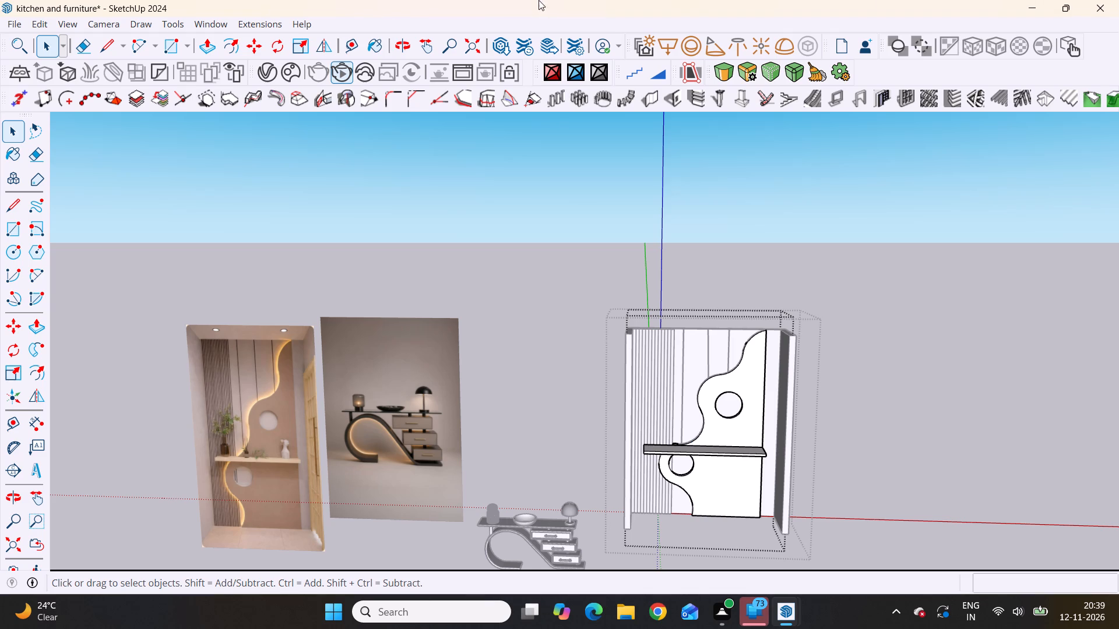
pyautogui.scroll(-10, 249, 263)
pyautogui.moveTo(416, 352); pyautogui.dragTo(480, 361, button='middle')
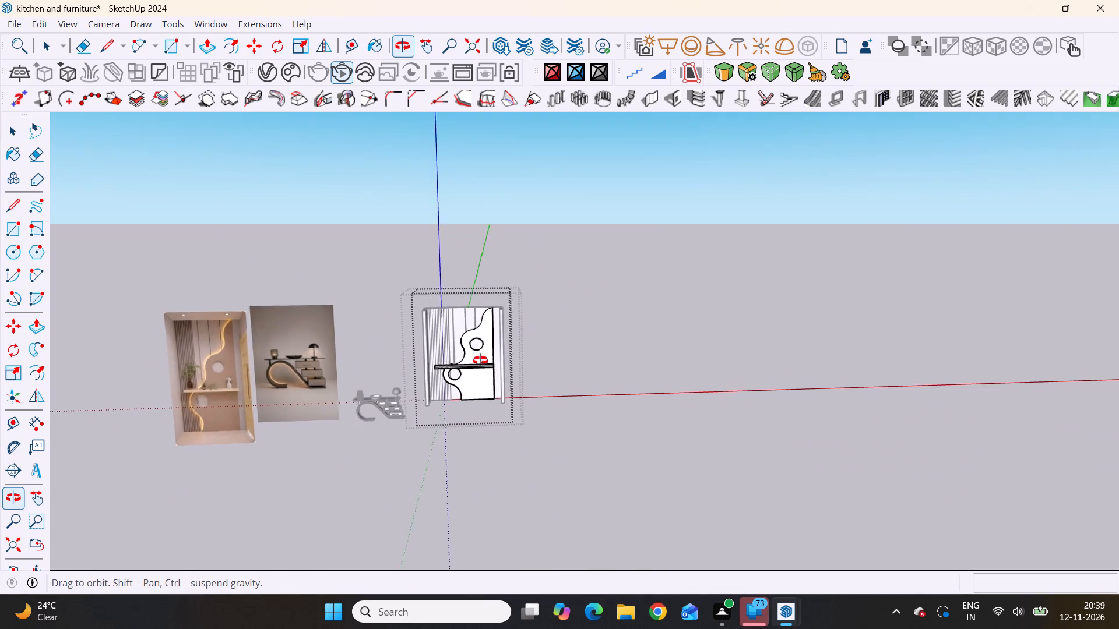
pyautogui.moveTo(480, 361); pyautogui.dragTo(459, 335, button='middle')
pyautogui.scroll(5, 459, 335)
pyautogui.moveTo(459, 335); pyautogui.dragTo(460, 336, button='middle')
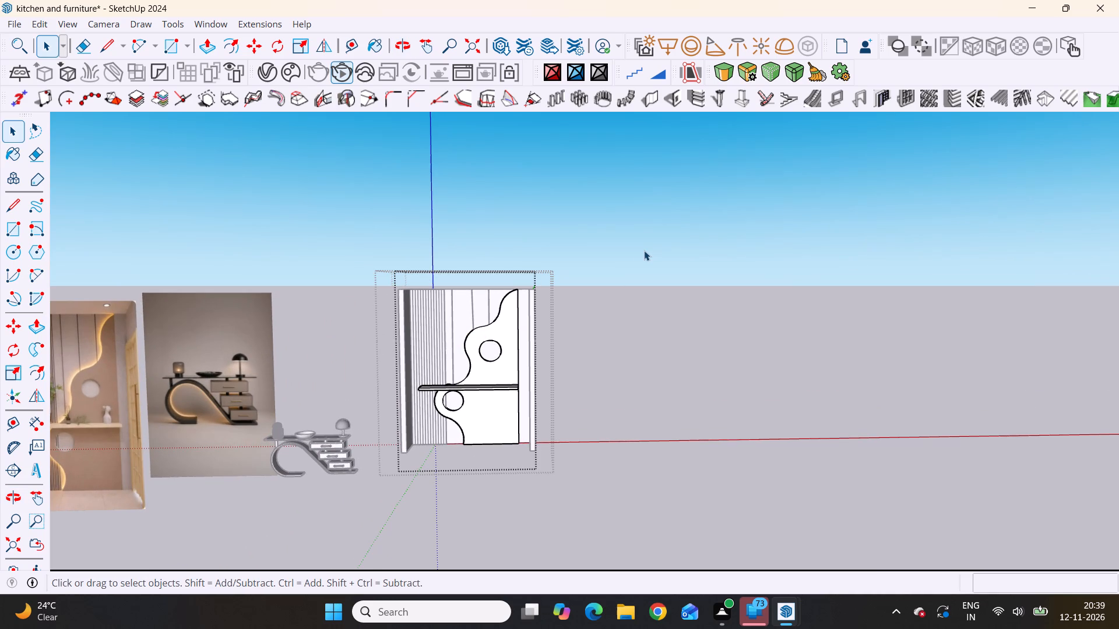
# Close the nested panel group and the enclosing wall unit group to return to the model's top level.
pyautogui.press('space')
pyautogui.scroll(-4, 488, 312)
pyautogui.scroll(4, 258, 398)
pyautogui.scroll(3, 321, 303)
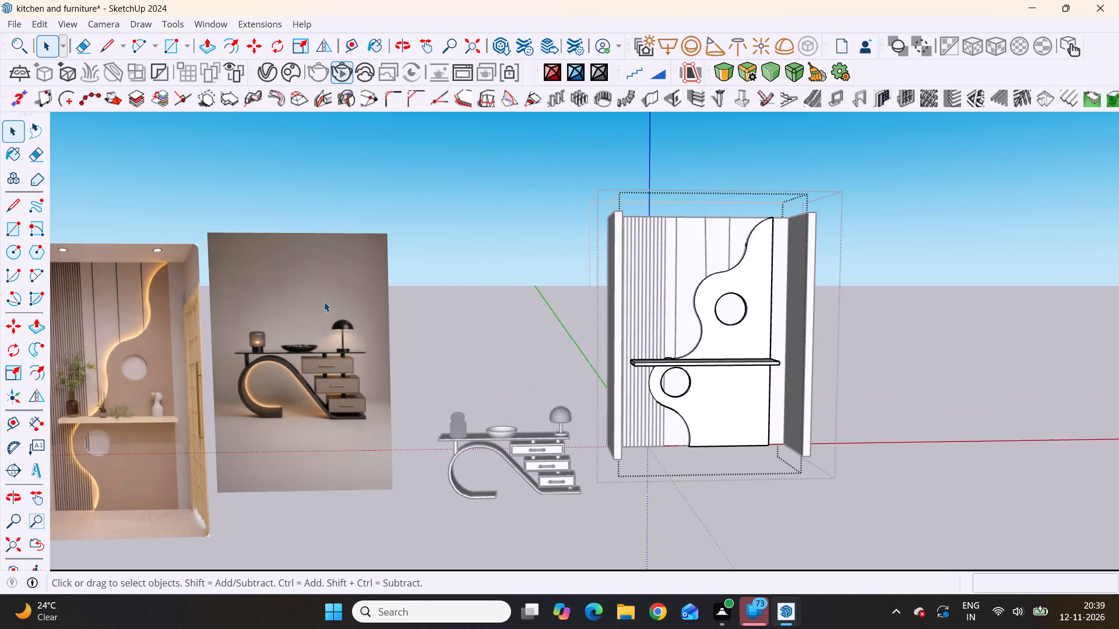
pyautogui.click(324, 302)
pyautogui.scroll(-5, 371, 277)
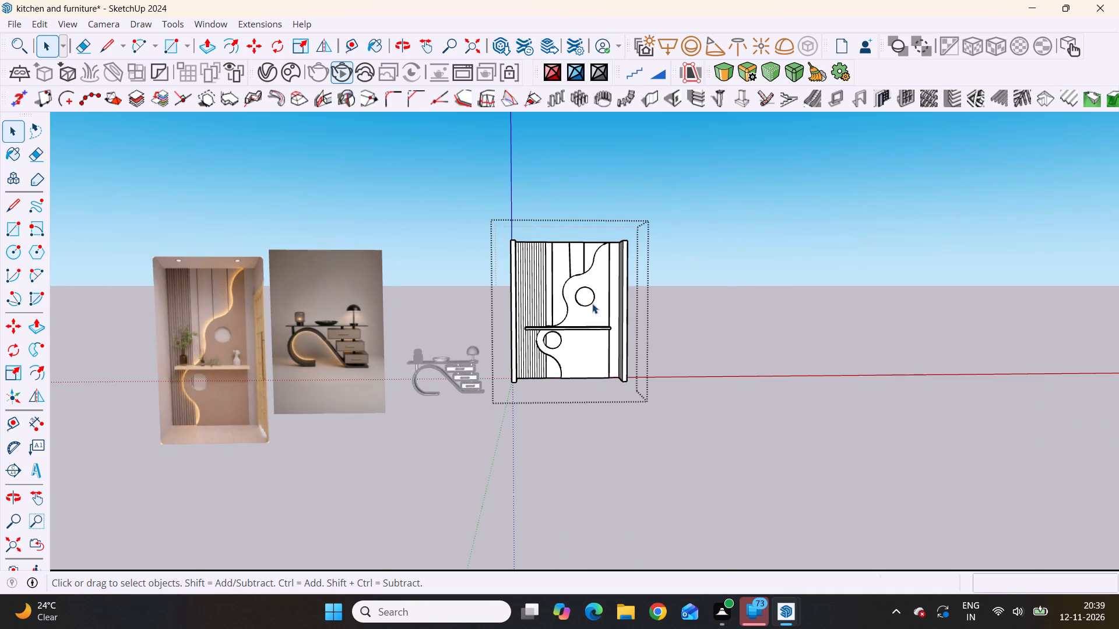
pyautogui.moveTo(600, 317); pyautogui.dragTo(578, 464, button='middle')
pyautogui.scroll(13, 566, 176)
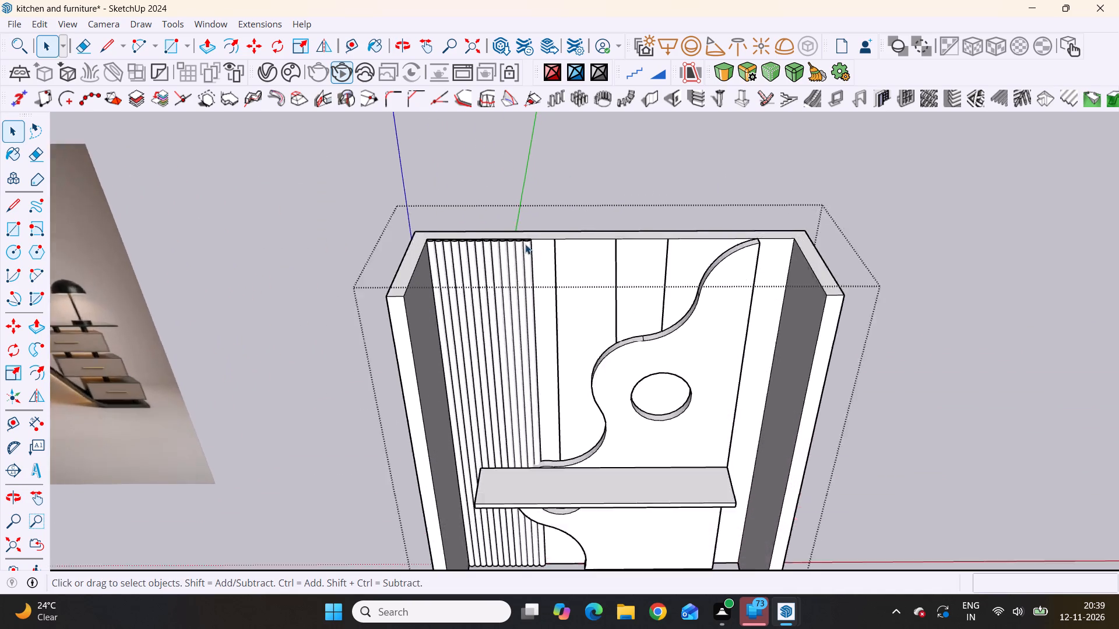
pyautogui.scroll(10, 525, 244)
pyautogui.scroll(-9, 538, 226)
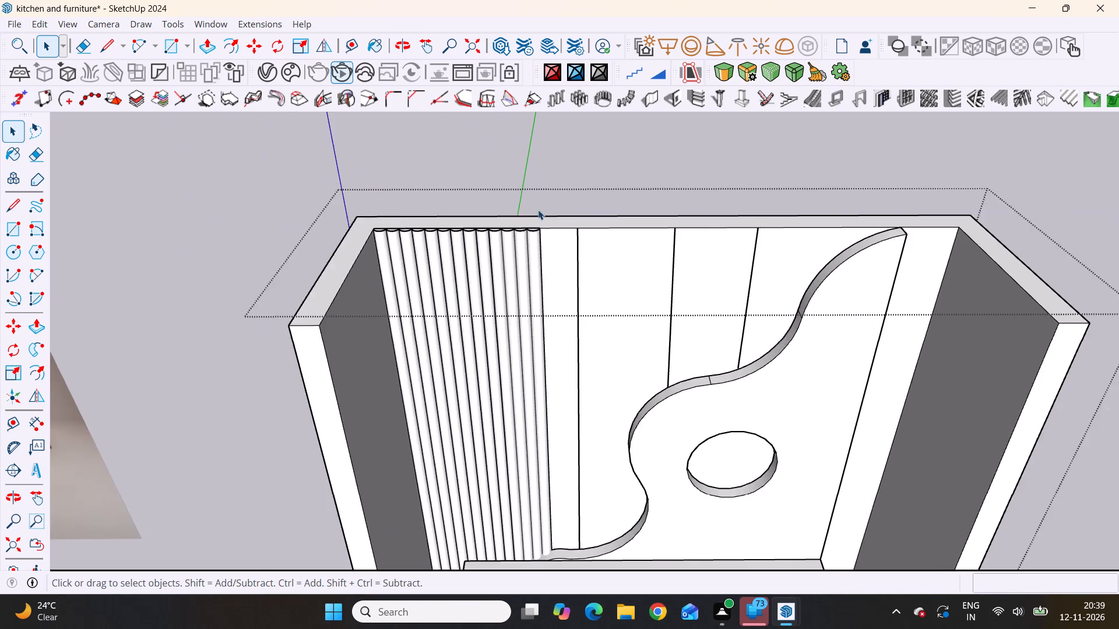
pyautogui.scroll(-1, 538, 210)
pyautogui.scroll(-15, 586, 201)
pyautogui.click(773, 213)
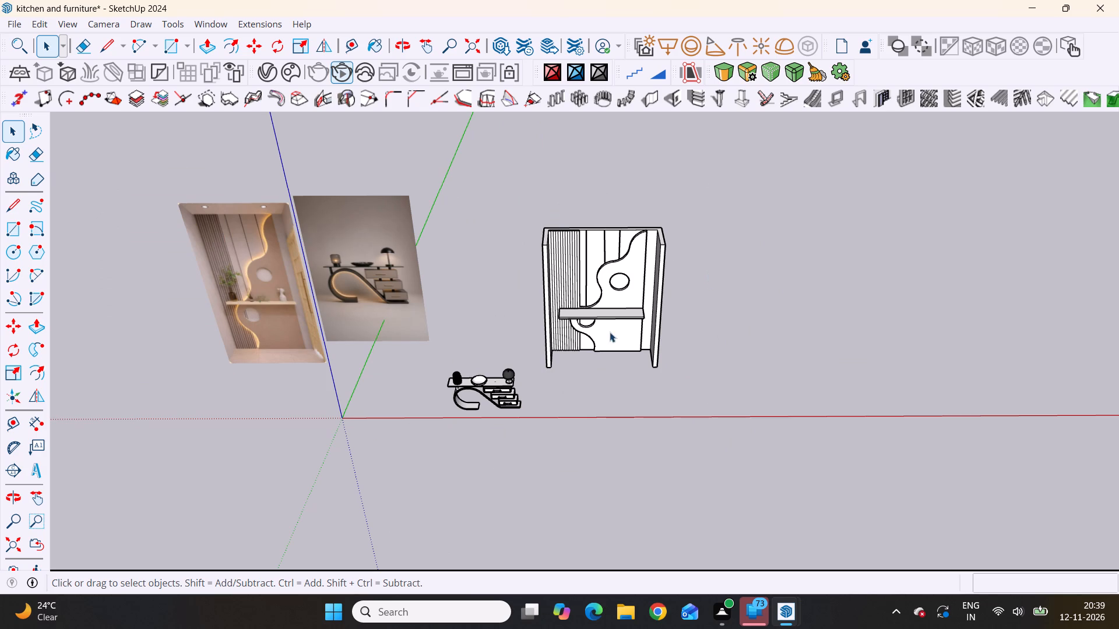
pyautogui.doubleClick(749, 211)
# Open the wall unit group and select the nested group that holds the wavy panel and horizontal shelf.
pyautogui.scroll(-8, 751, 210)
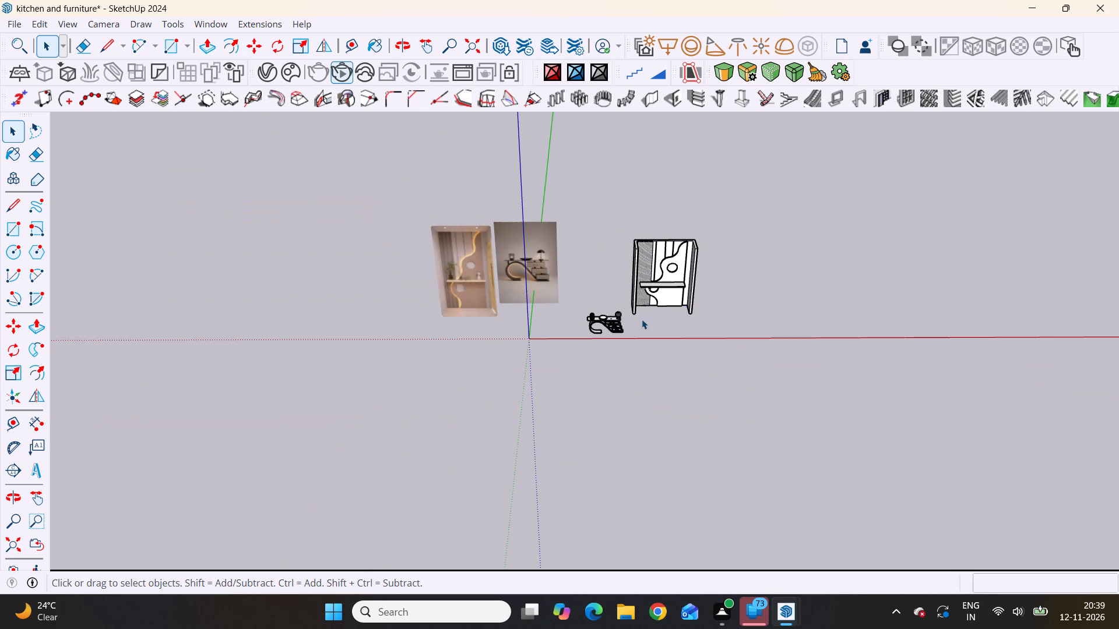
pyautogui.moveTo(640, 319); pyautogui.dragTo(625, 222, button='middle')
pyautogui.scroll(11, 659, 302)
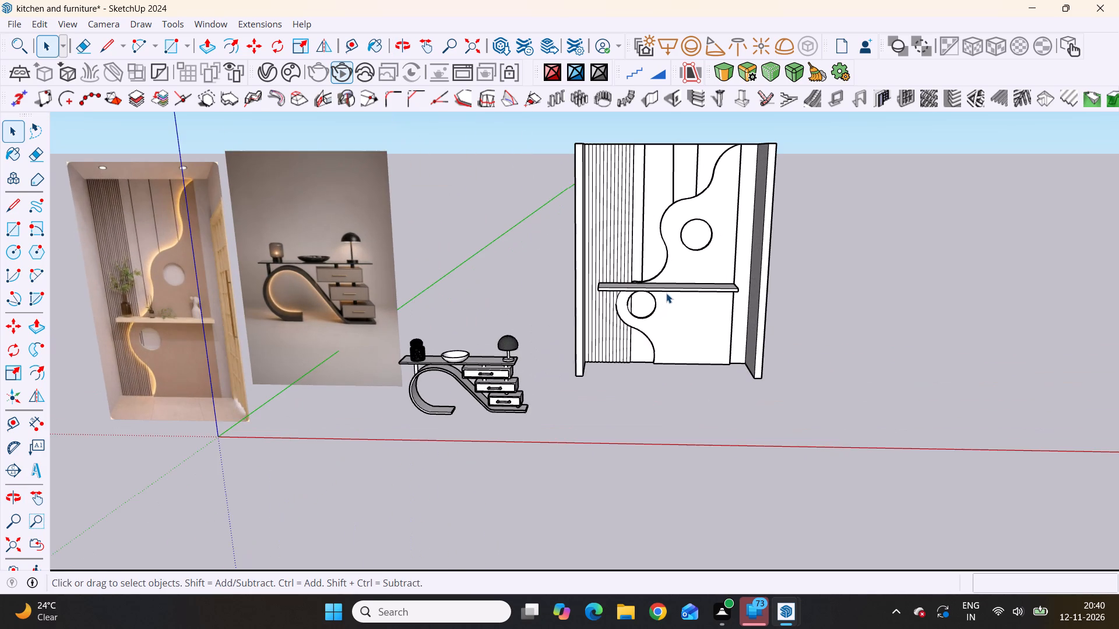
pyautogui.scroll(-5, 667, 292)
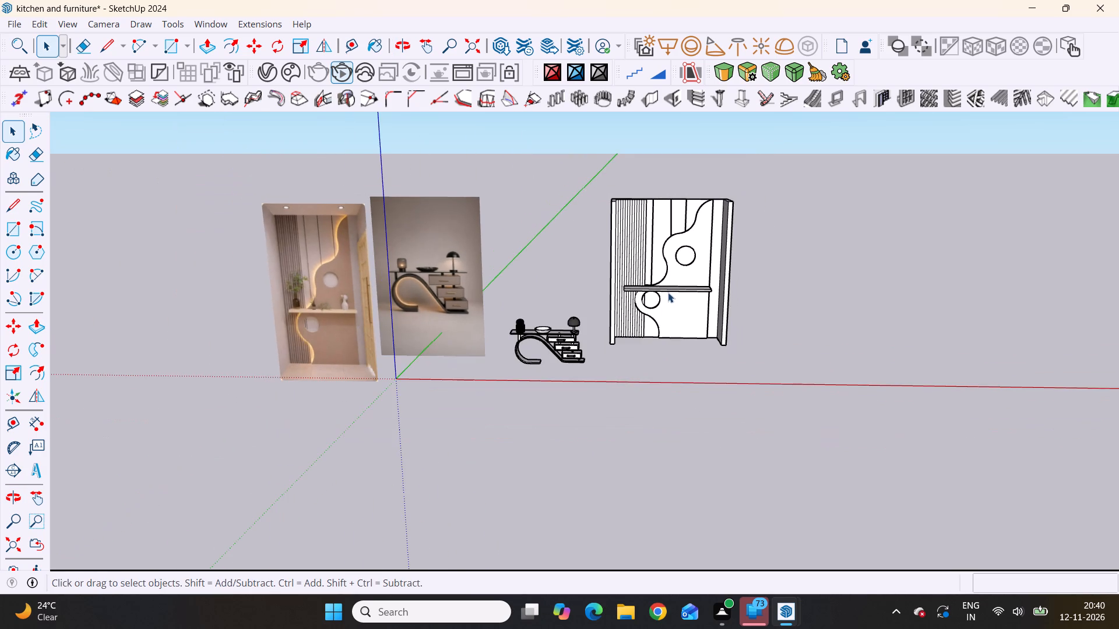
pyautogui.scroll(4, 672, 289)
pyautogui.scroll(1, 709, 259)
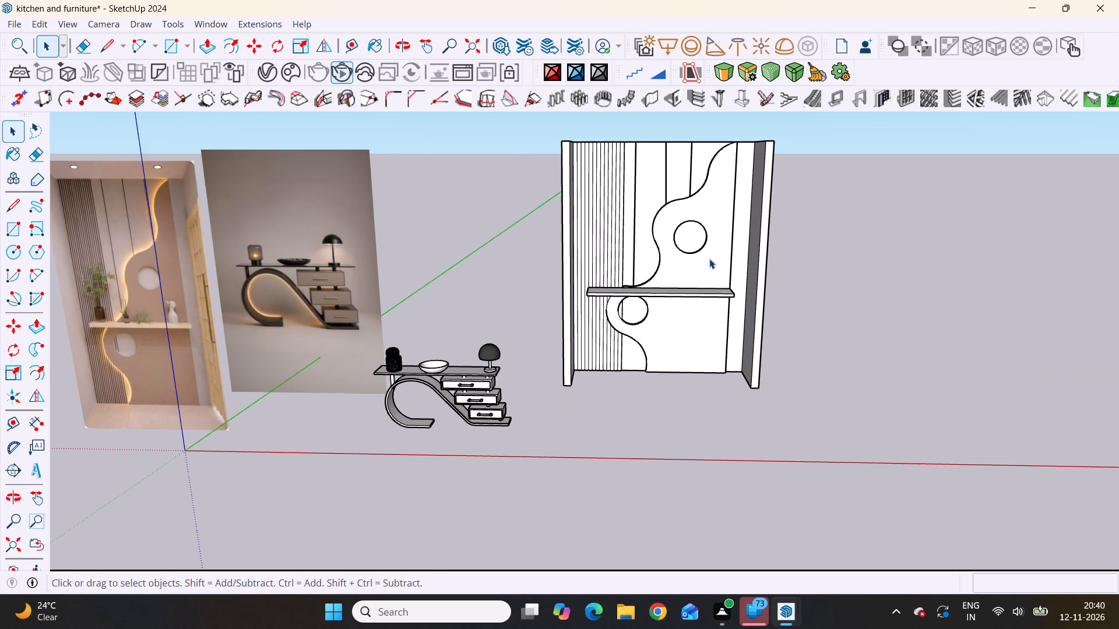
pyautogui.click(724, 206)
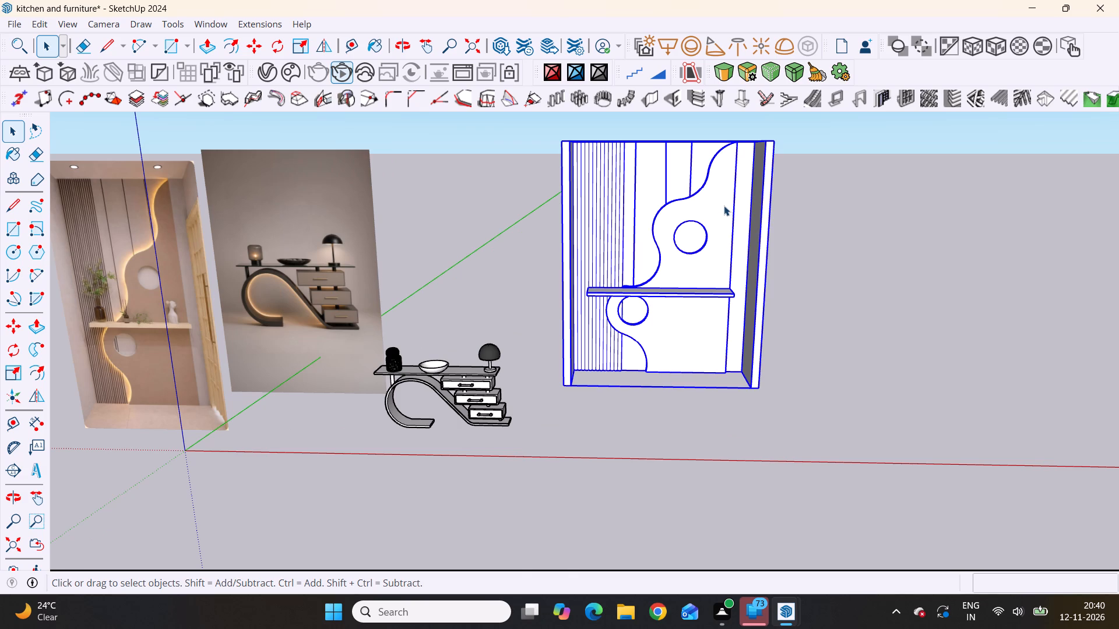
pyautogui.doubleClick(724, 206)
pyautogui.click(724, 206)
pyautogui.doubleClick(724, 206)
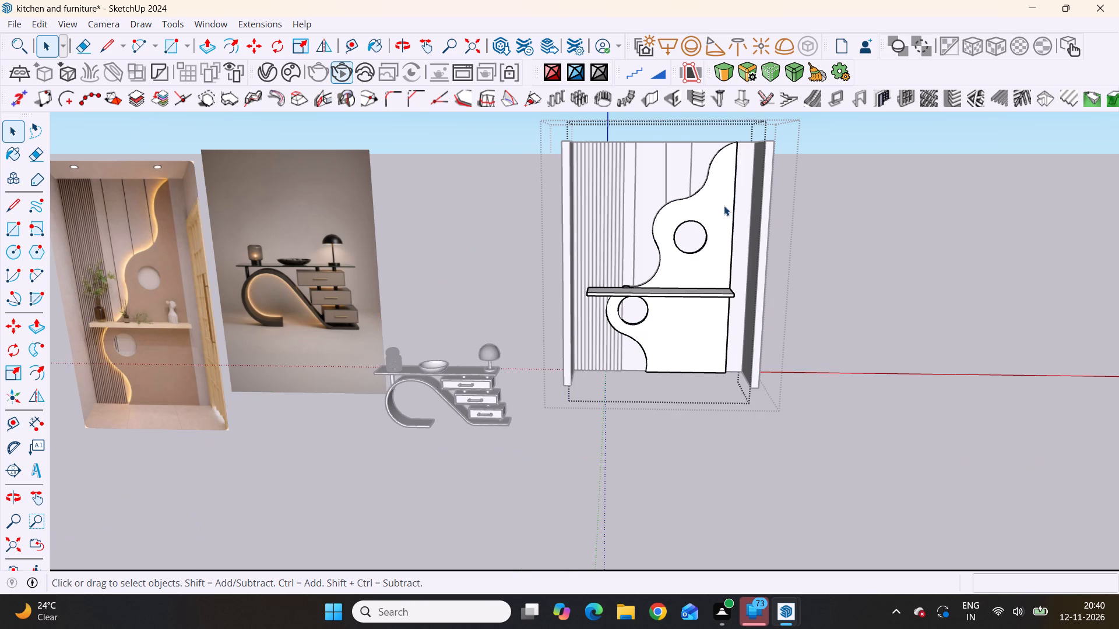
pyautogui.click(698, 207)
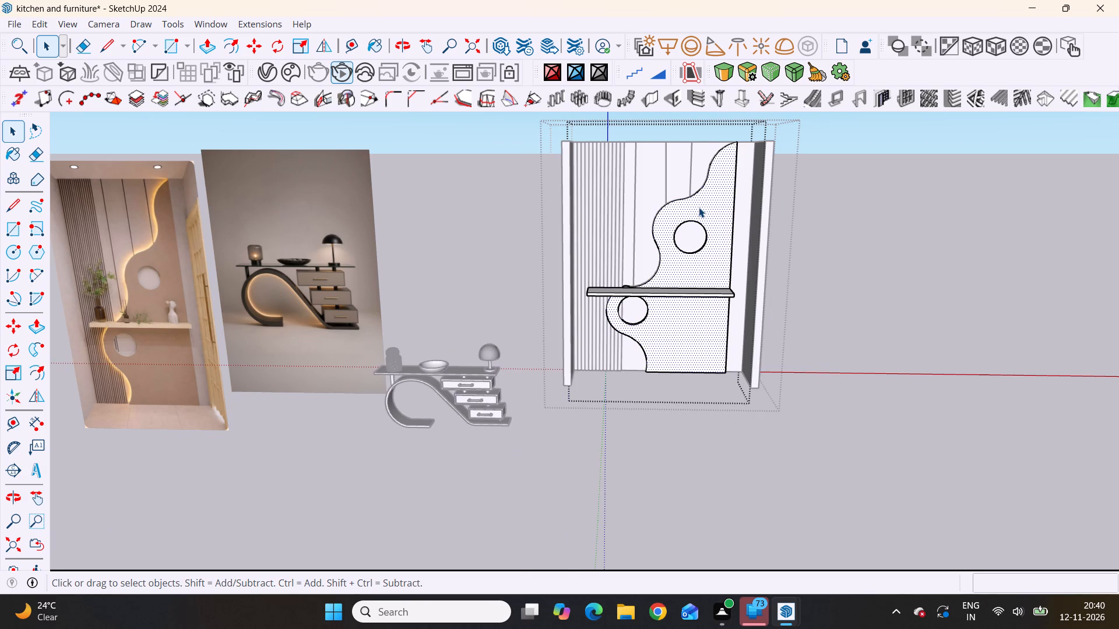
pyautogui.scroll(3, 699, 207)
pyautogui.moveTo(725, 196); pyautogui.dragTo(732, 211, button='middle')
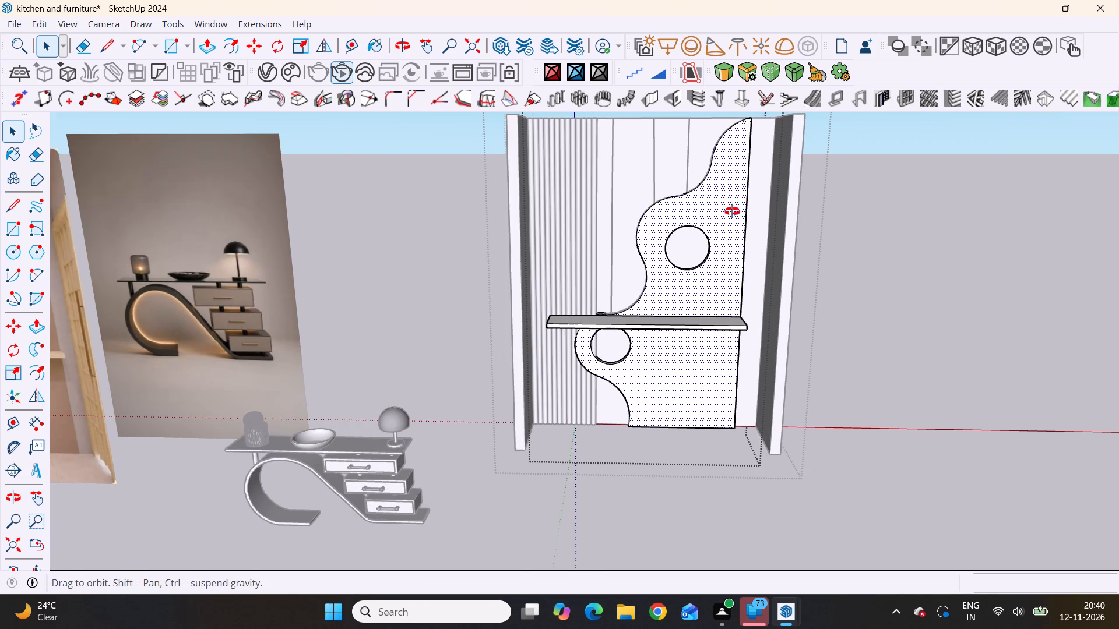
pyautogui.moveTo(732, 211); pyautogui.dragTo(748, 341, button='middle')
pyautogui.scroll(-3, 755, 342)
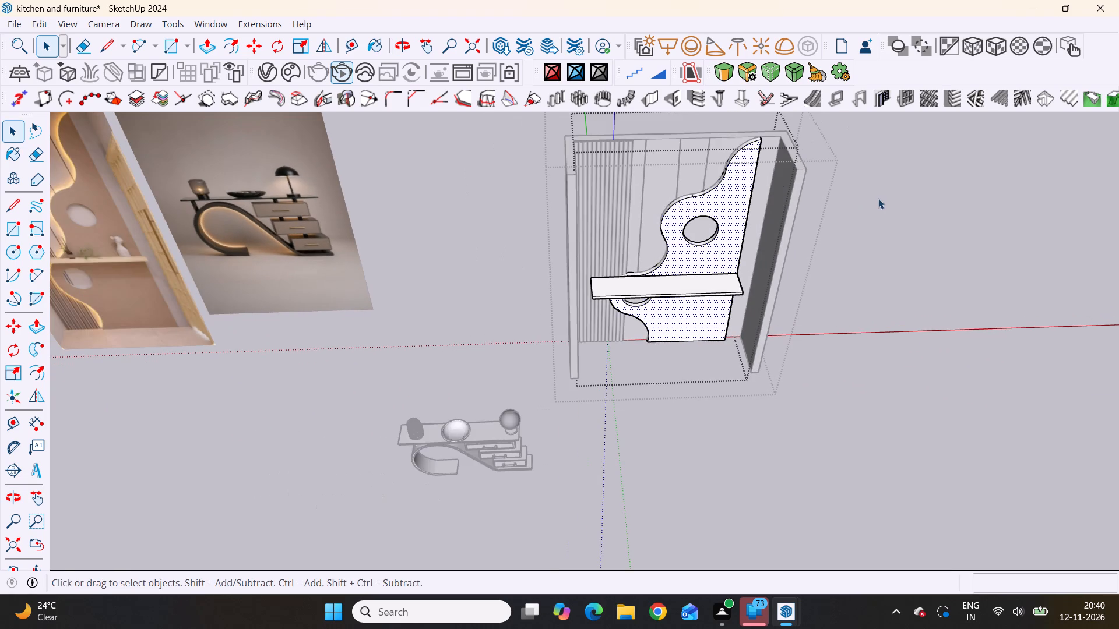
pyautogui.click(884, 199)
pyautogui.click(729, 208)
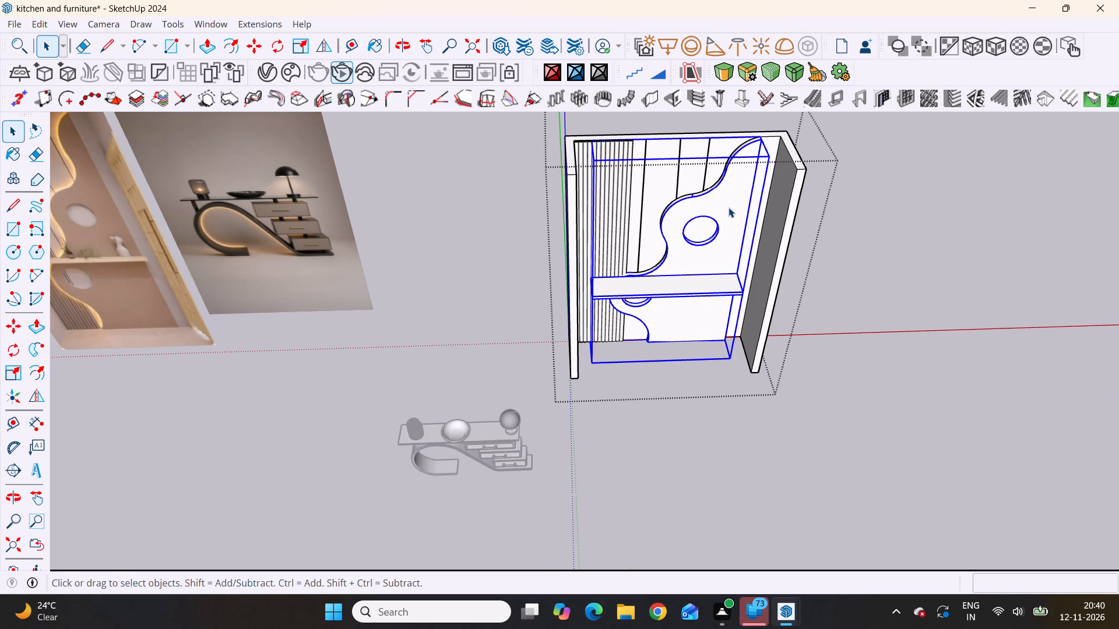
# Paint the selected wavy panel and shelf group with Color B02 from the Colors material collection.
pyautogui.scroll(2, 729, 206)
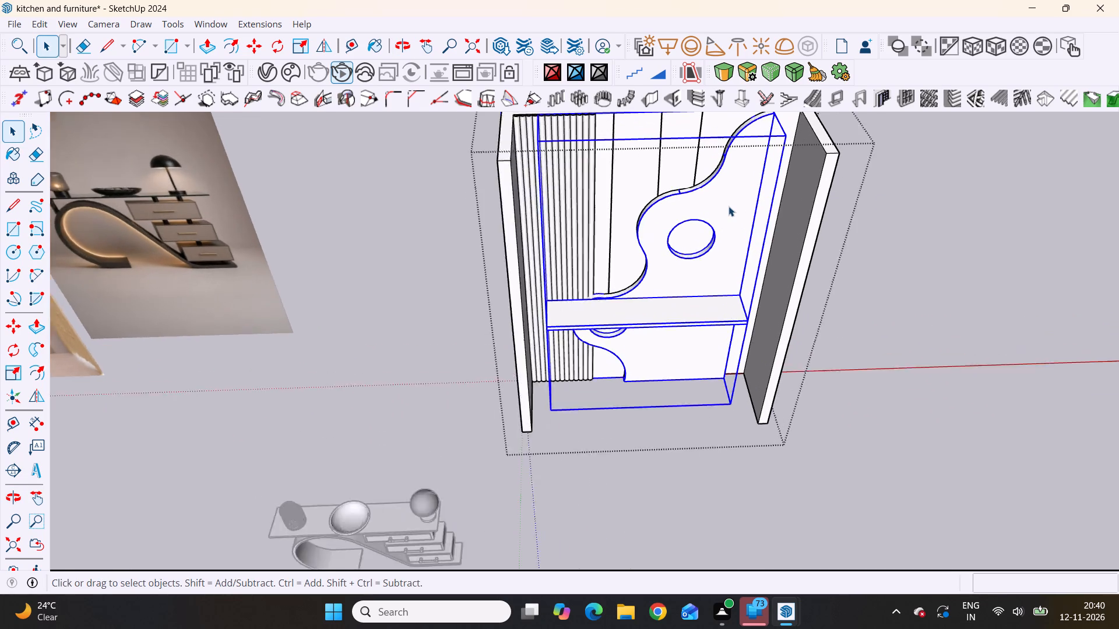
pyautogui.scroll(2, 729, 206)
pyautogui.moveTo(748, 209); pyautogui.dragTo(835, 352, button='middle')
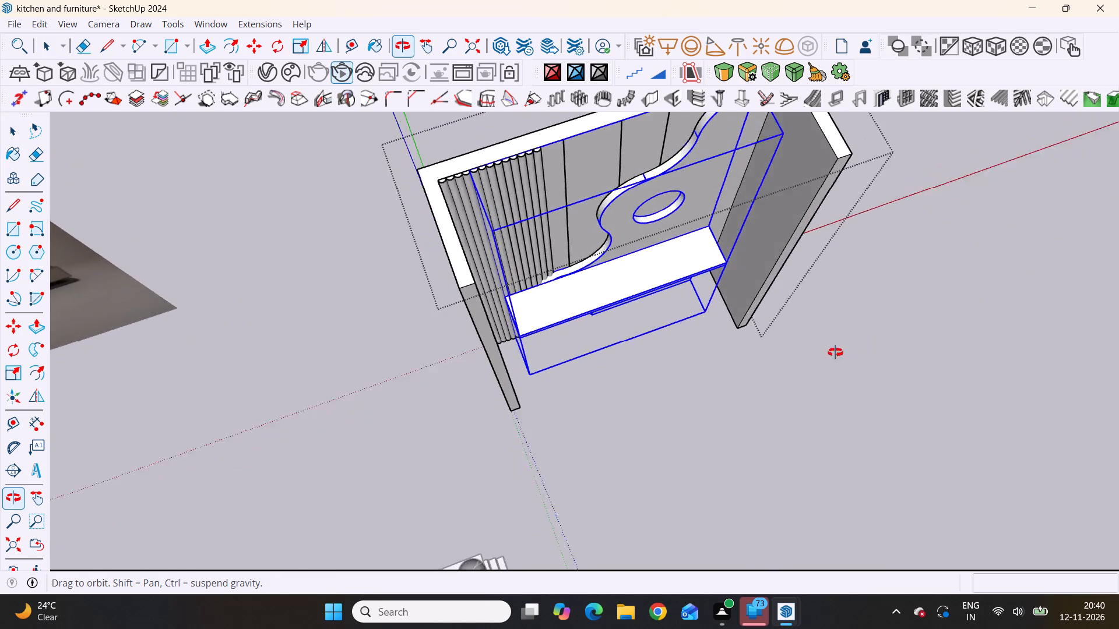
pyautogui.moveTo(835, 352); pyautogui.dragTo(697, 175, button='middle')
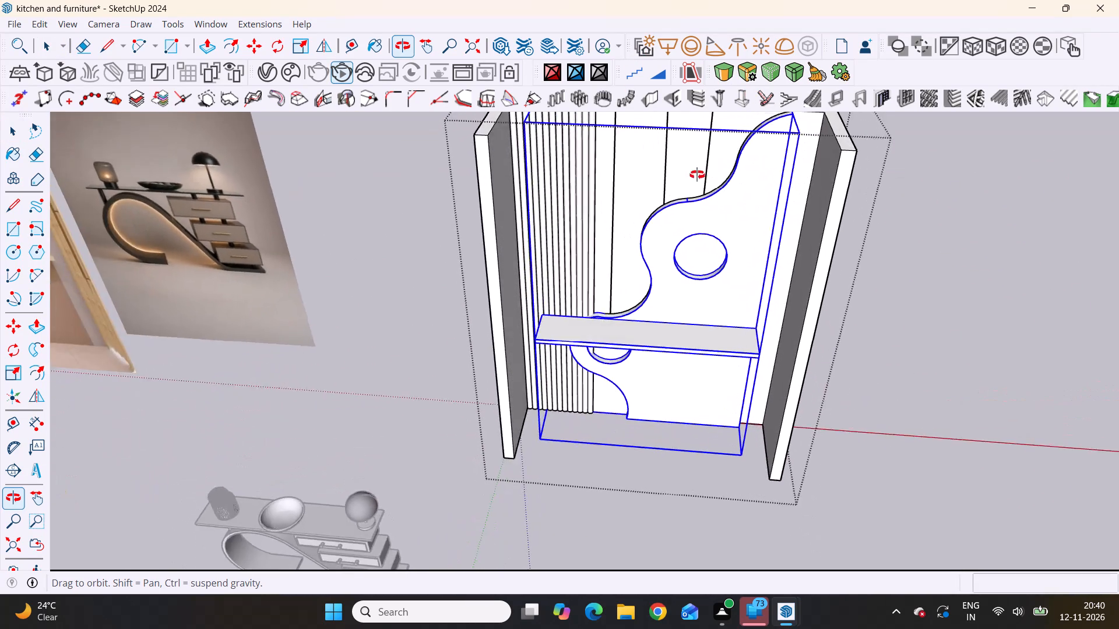
pyautogui.moveTo(697, 175); pyautogui.dragTo(695, 175, button='middle')
pyautogui.scroll(-6, 695, 175)
pyautogui.moveTo(709, 195); pyautogui.dragTo(754, 142, button='middle')
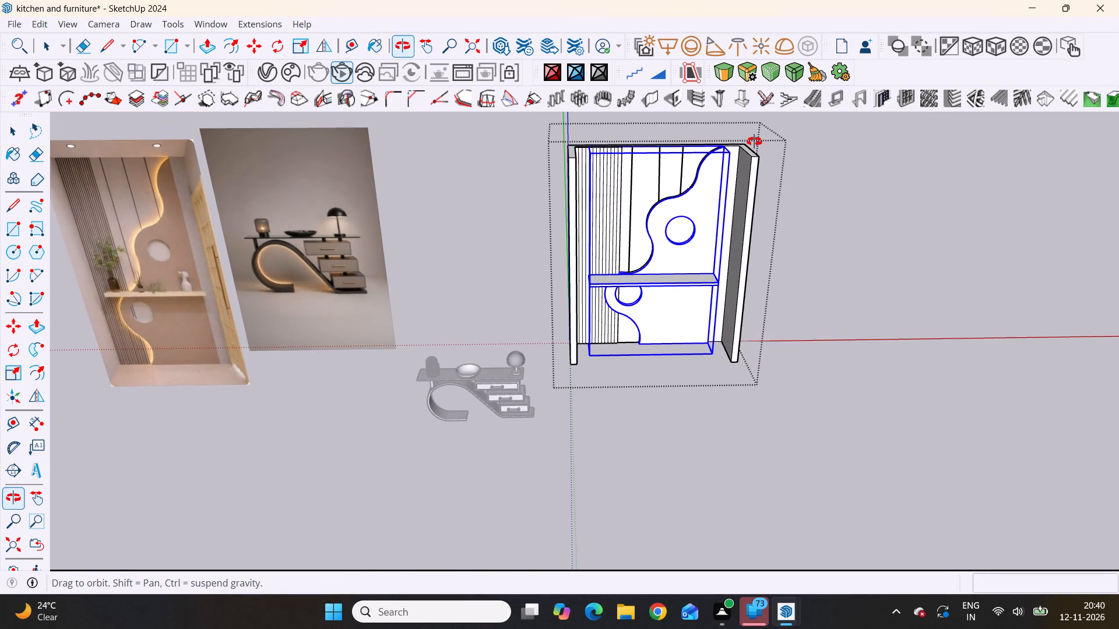
pyautogui.moveTo(754, 142); pyautogui.dragTo(741, 128, button='middle')
pyautogui.press('b')
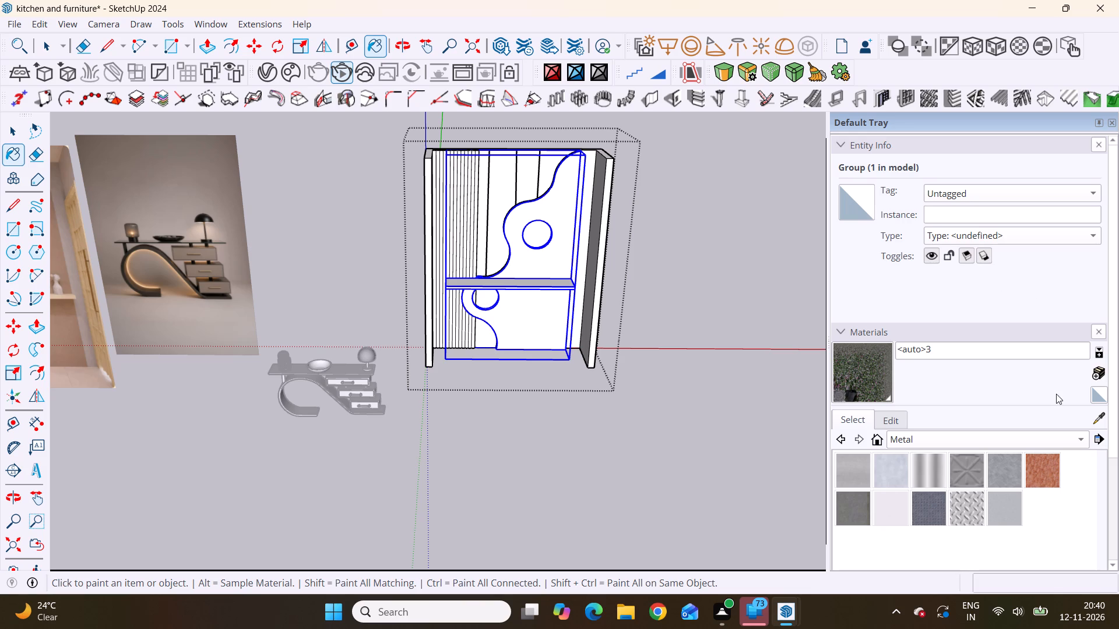
pyautogui.scroll(-5, 1032, 360)
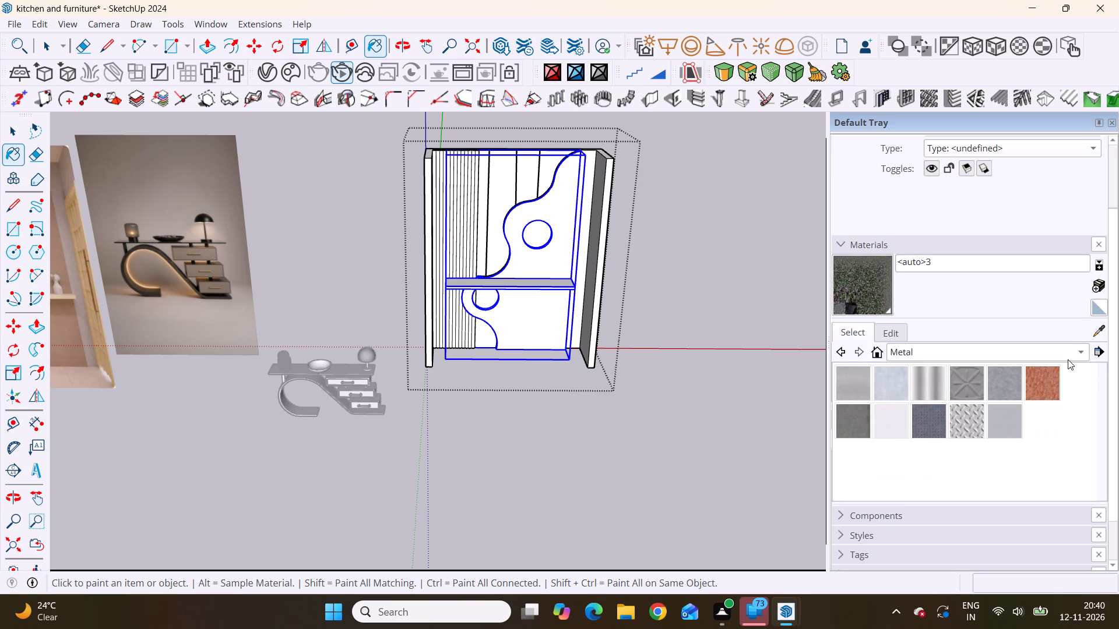
pyautogui.click(1085, 350)
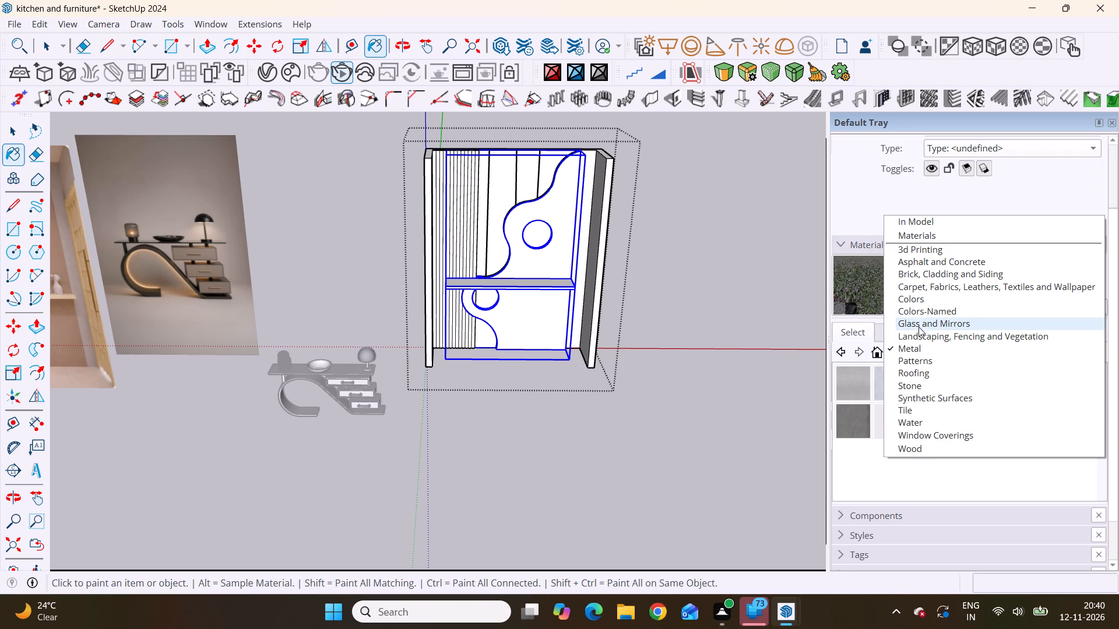
pyautogui.click(919, 304)
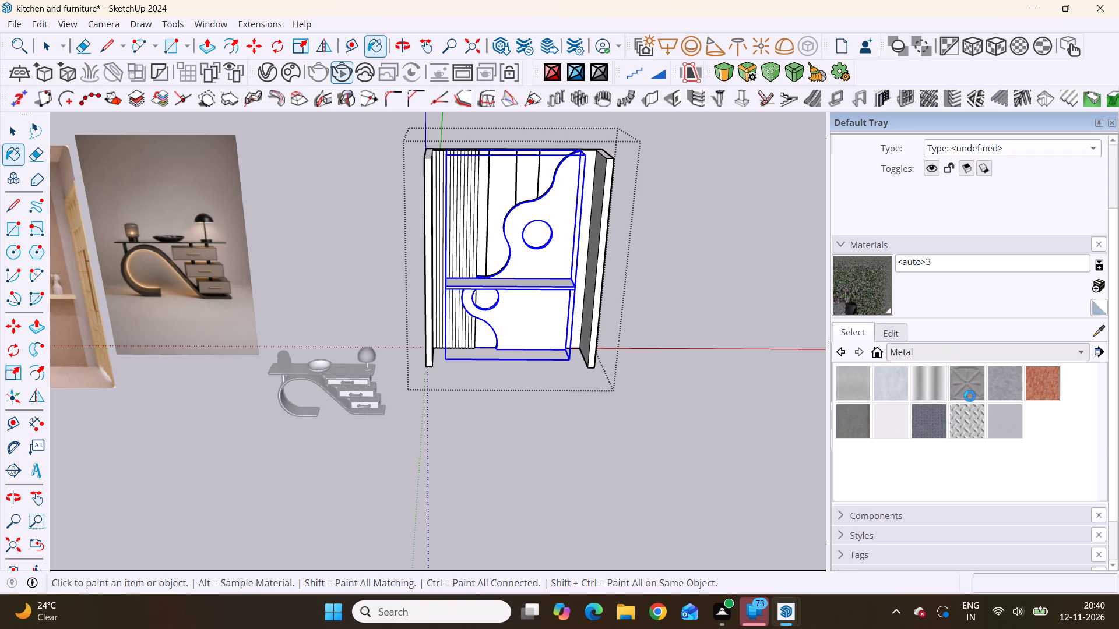
pyautogui.scroll(-1, 983, 407)
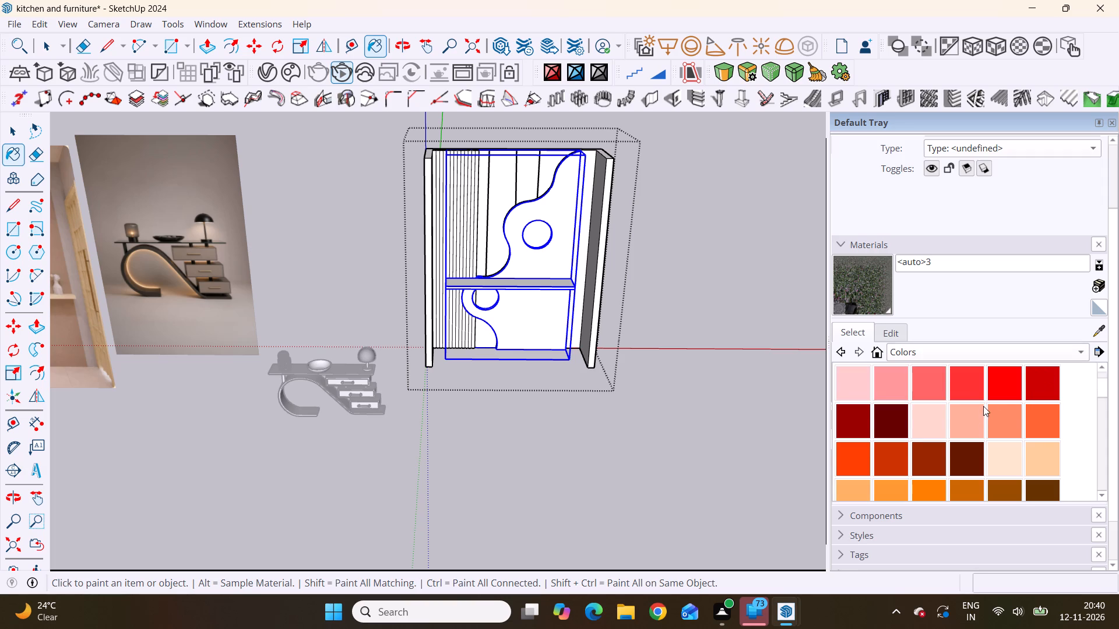
pyautogui.scroll(-1, 983, 406)
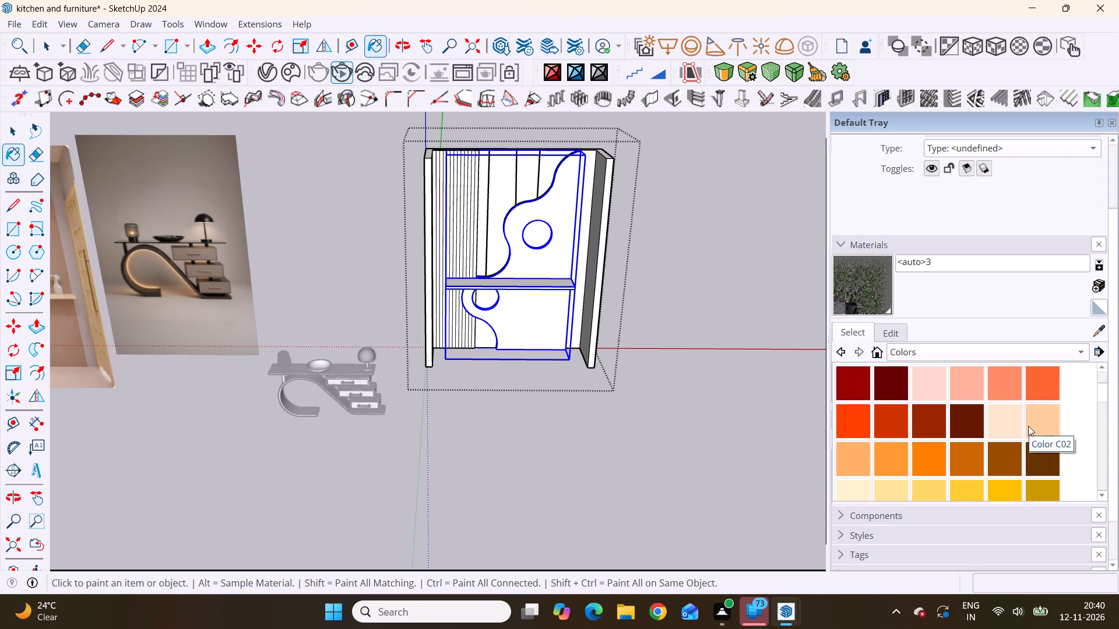
pyautogui.scroll(-4, 1028, 426)
pyautogui.scroll(4, 1027, 407)
pyautogui.click(963, 391)
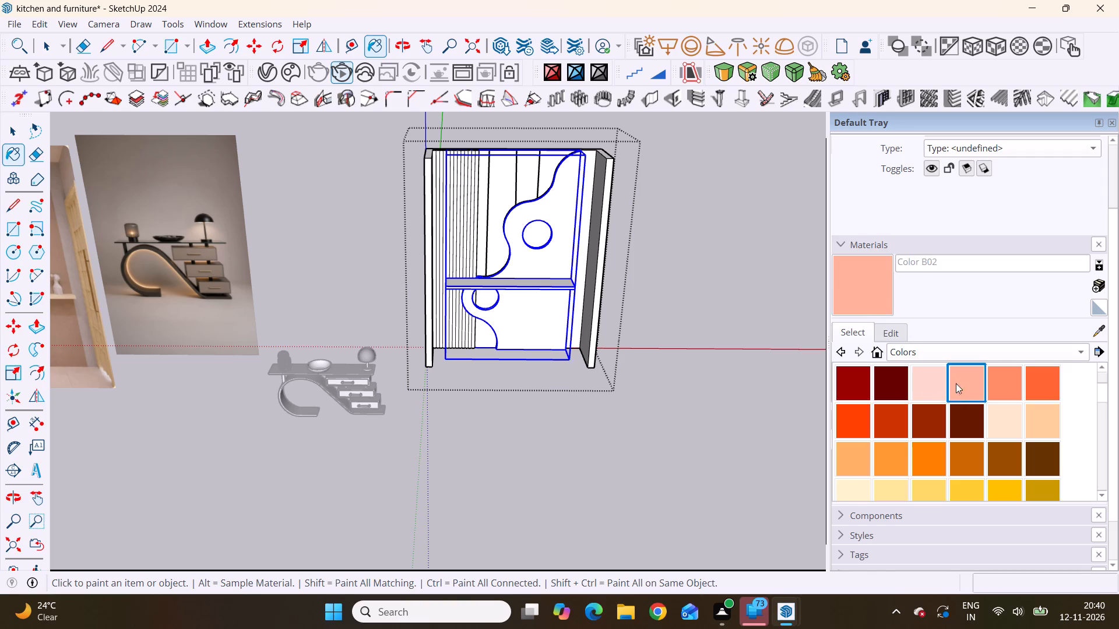
pyautogui.scroll(-4, 934, 324)
pyautogui.click(542, 276)
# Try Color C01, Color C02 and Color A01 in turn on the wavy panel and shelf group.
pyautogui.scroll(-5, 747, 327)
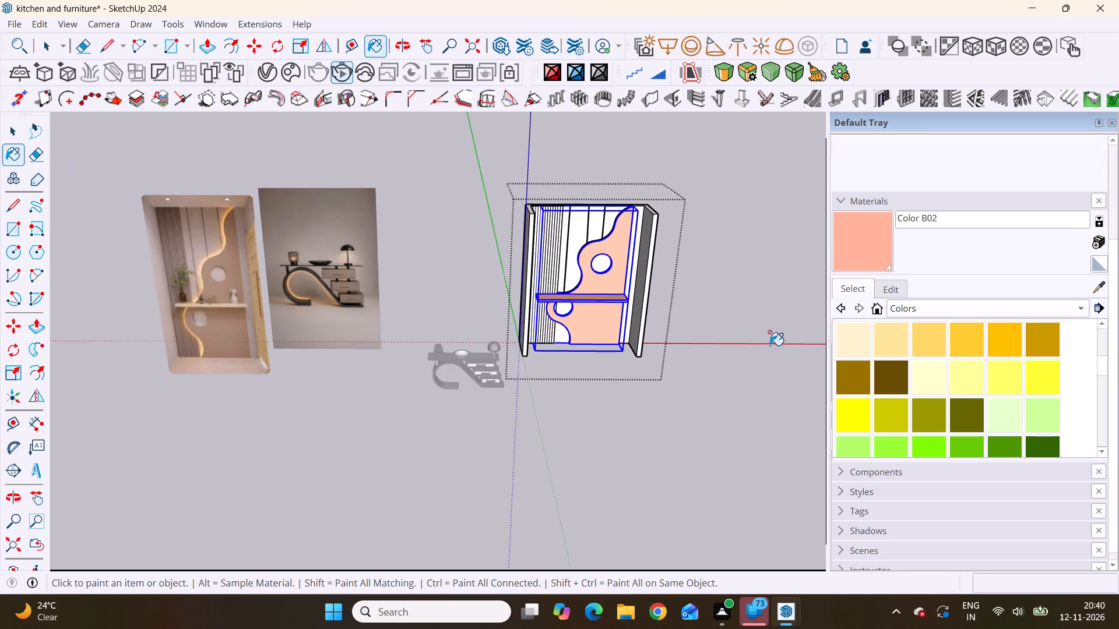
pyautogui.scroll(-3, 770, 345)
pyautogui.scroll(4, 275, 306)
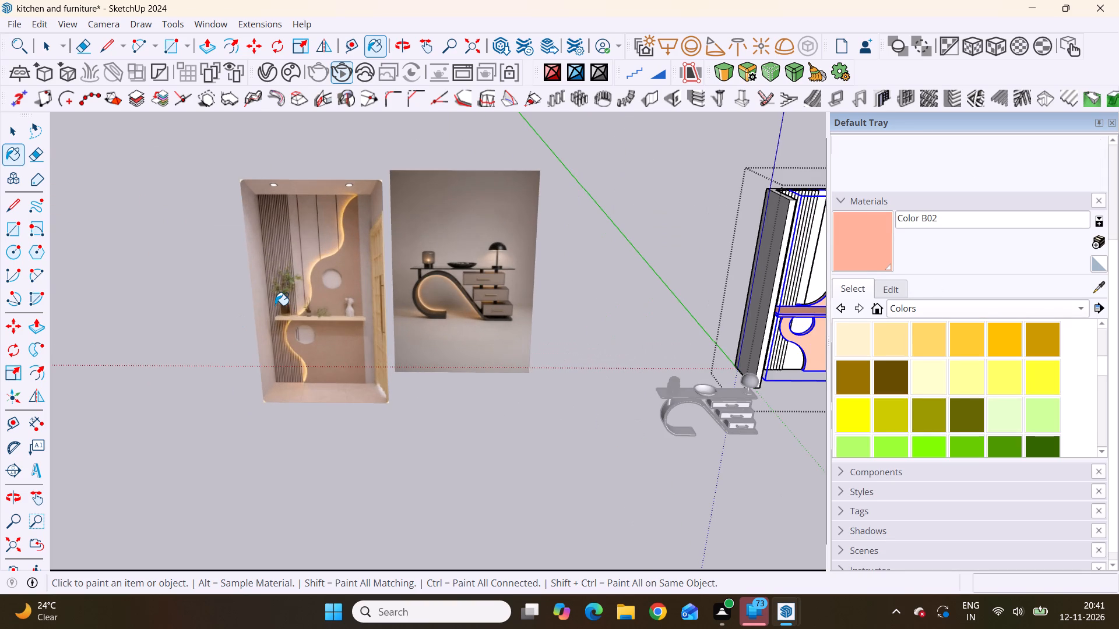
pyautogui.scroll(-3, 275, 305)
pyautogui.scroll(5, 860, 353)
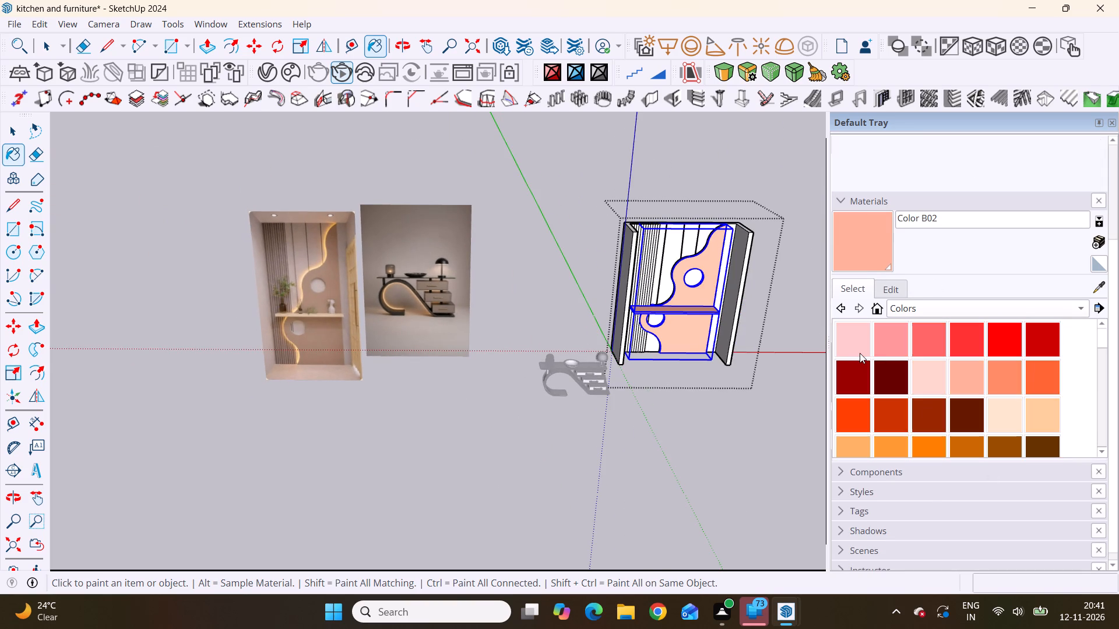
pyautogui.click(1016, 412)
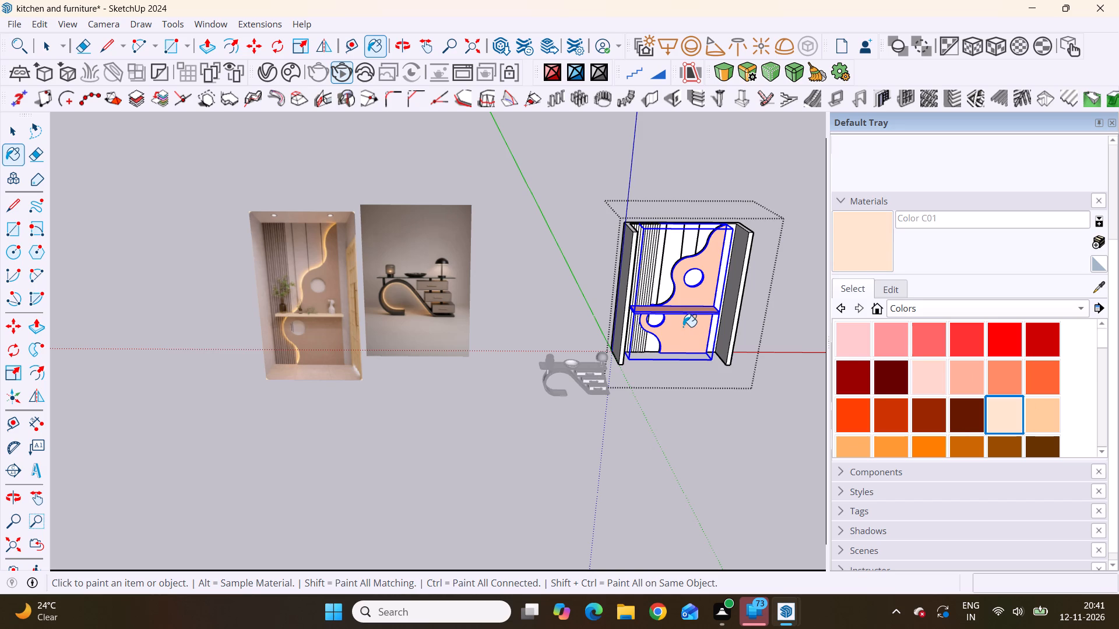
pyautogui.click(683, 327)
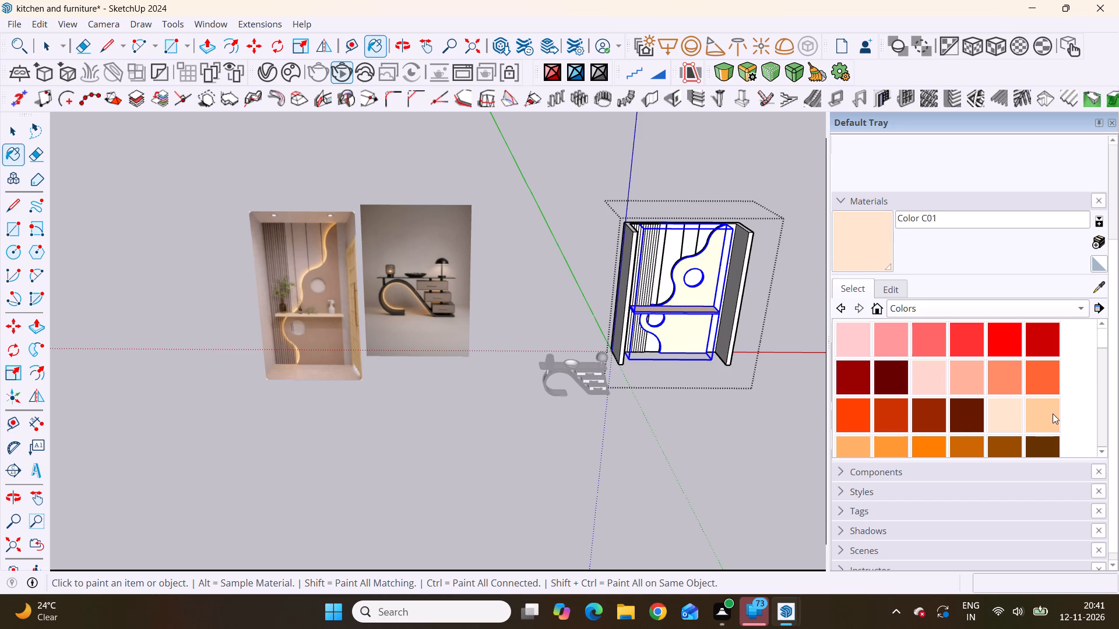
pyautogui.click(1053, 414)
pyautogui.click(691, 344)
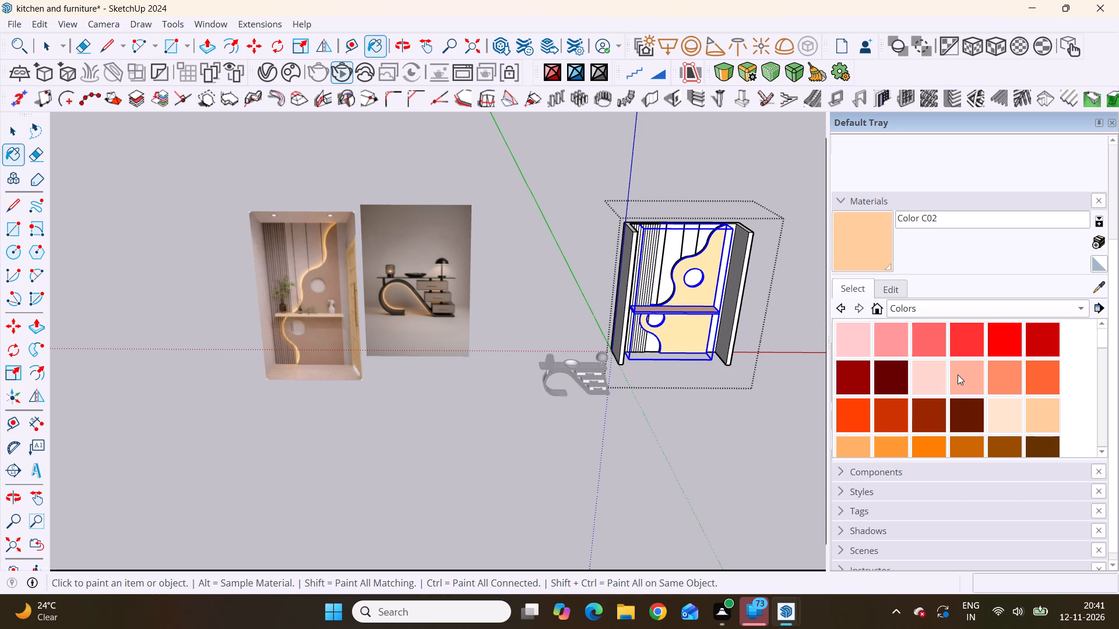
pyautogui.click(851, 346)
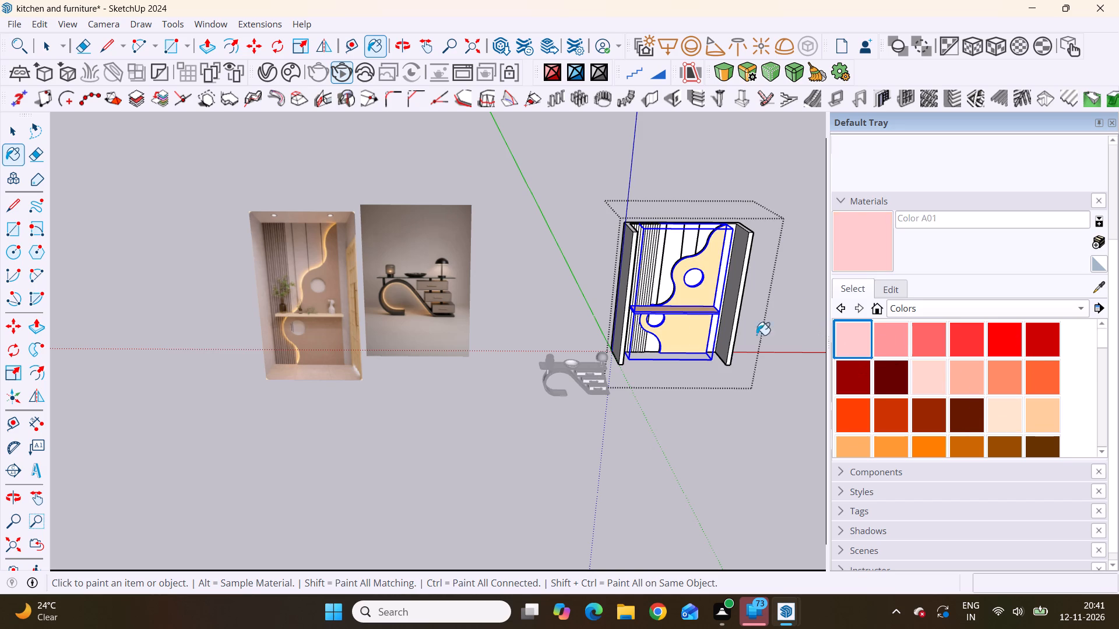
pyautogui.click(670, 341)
# Repaint the wavy panel and shelf group with Color B02.
pyautogui.click(969, 373)
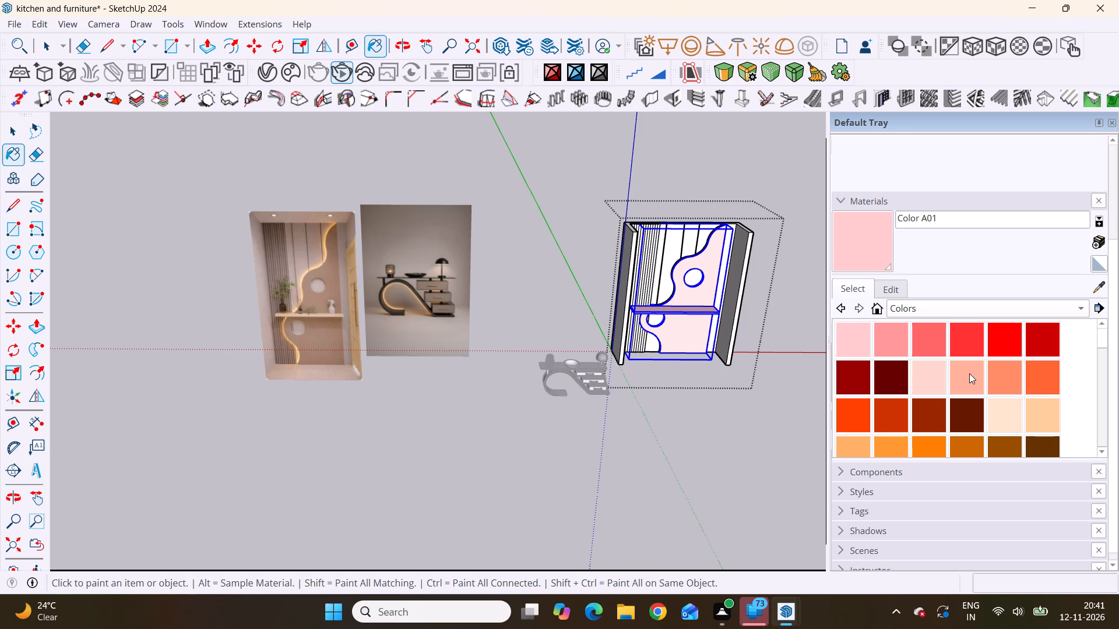
pyautogui.click(689, 330)
# Compare the wavy panel's painted colour with the panel in the wall unit reference image.
pyautogui.scroll(-3, 666, 330)
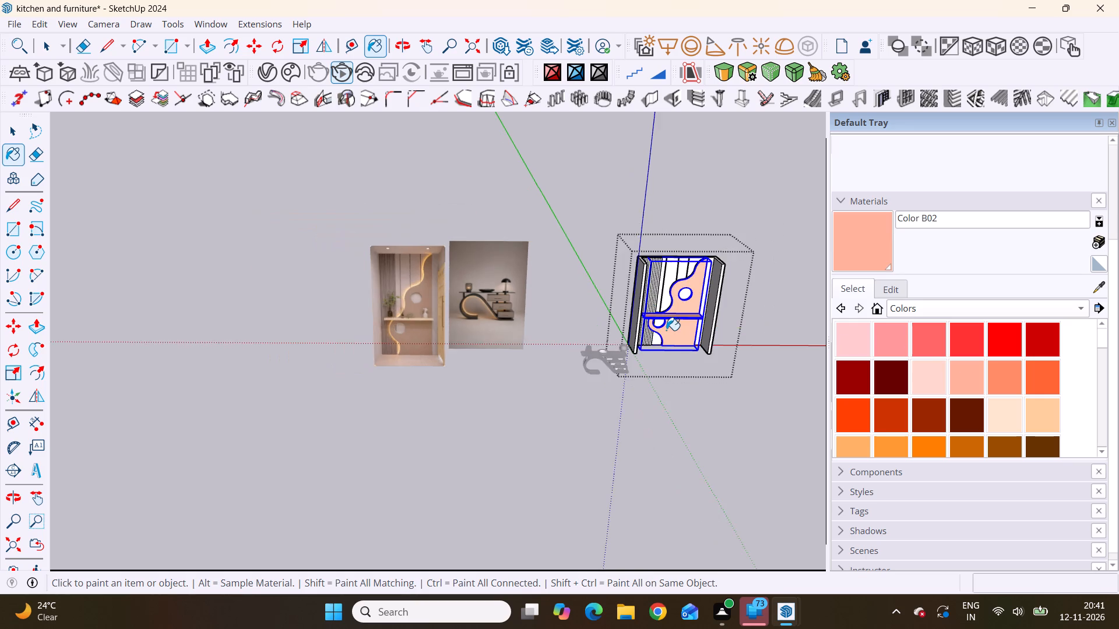
pyautogui.scroll(-3, 666, 330)
pyautogui.moveTo(547, 299); pyautogui.dragTo(442, 185, button='middle')
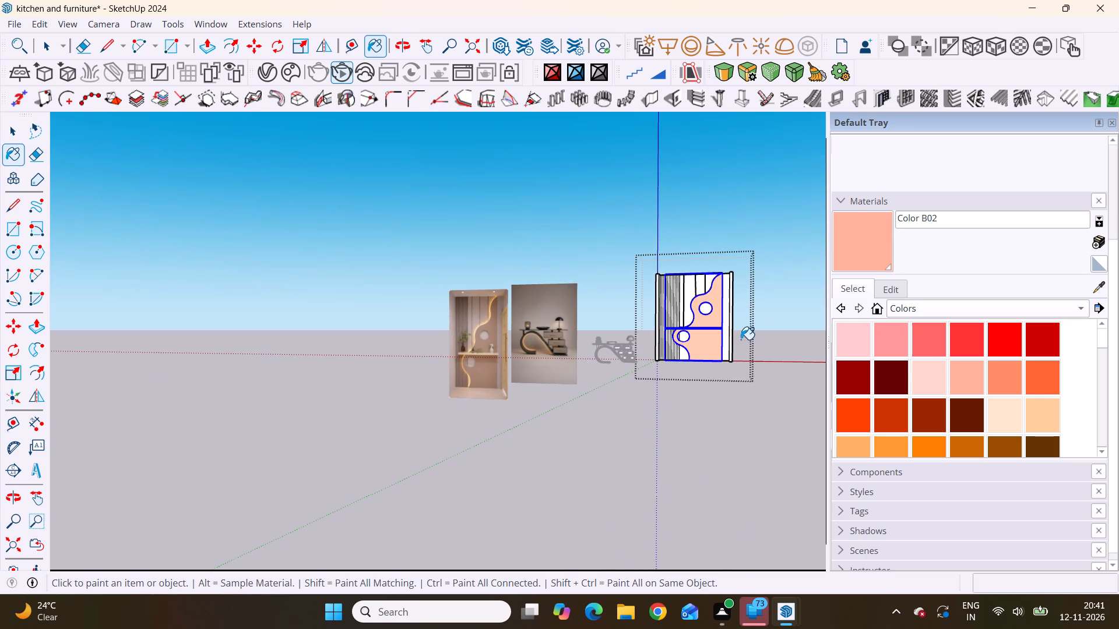
pyautogui.scroll(9, 620, 335)
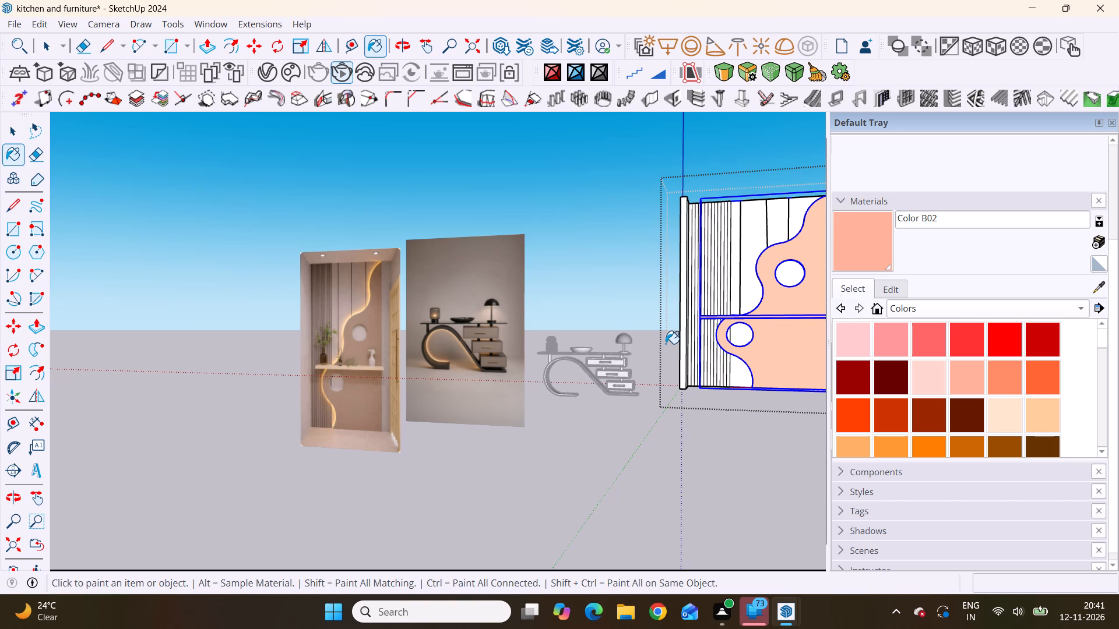
pyautogui.scroll(-5, 666, 344)
pyautogui.scroll(9, 694, 342)
pyautogui.scroll(-4, 646, 344)
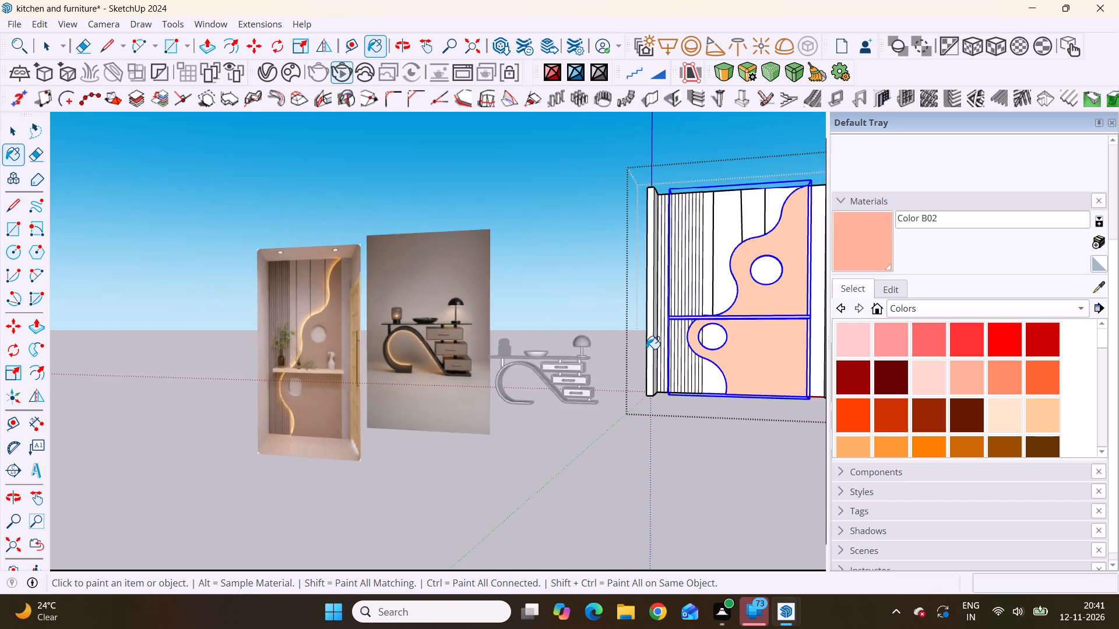
pyautogui.scroll(-9, 646, 349)
pyautogui.moveTo(695, 362); pyautogui.dragTo(761, 501, button='middle')
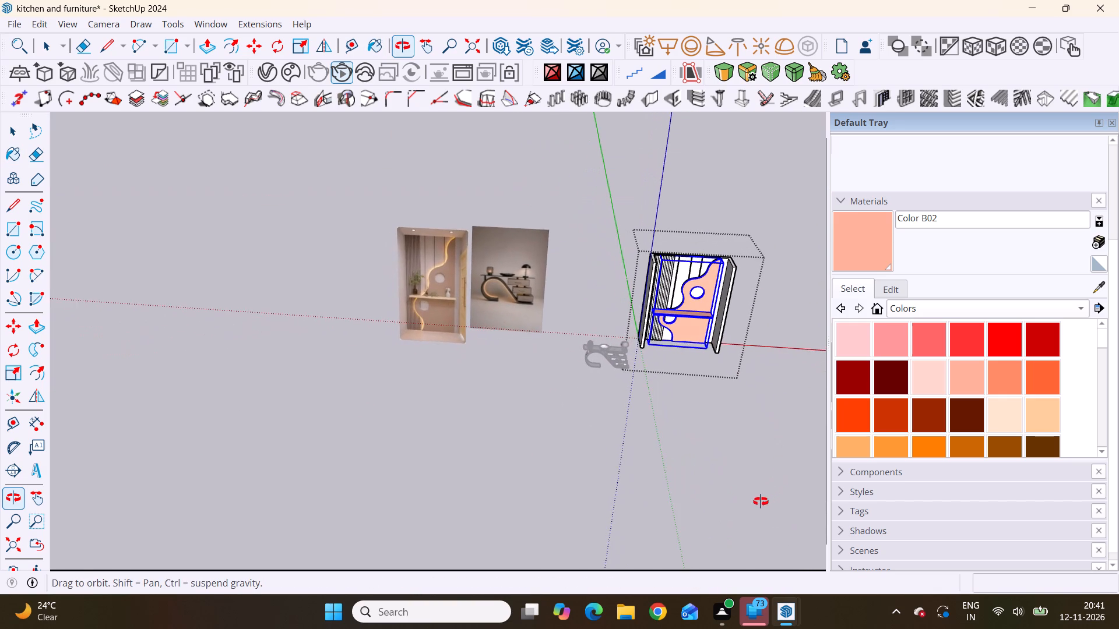
# Examine the painted wavy panel and shelf from several angles against the wall unit reference image.
pyautogui.moveTo(761, 501); pyautogui.dragTo(748, 508, button='middle')
pyautogui.scroll(11, 708, 272)
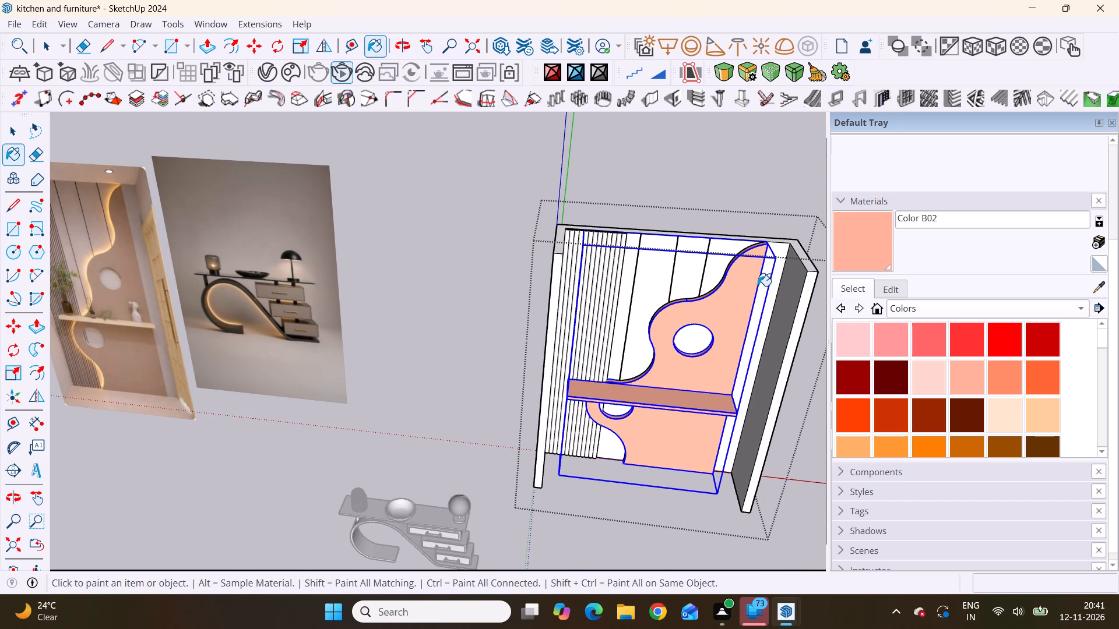
pyautogui.scroll(-11, 595, 274)
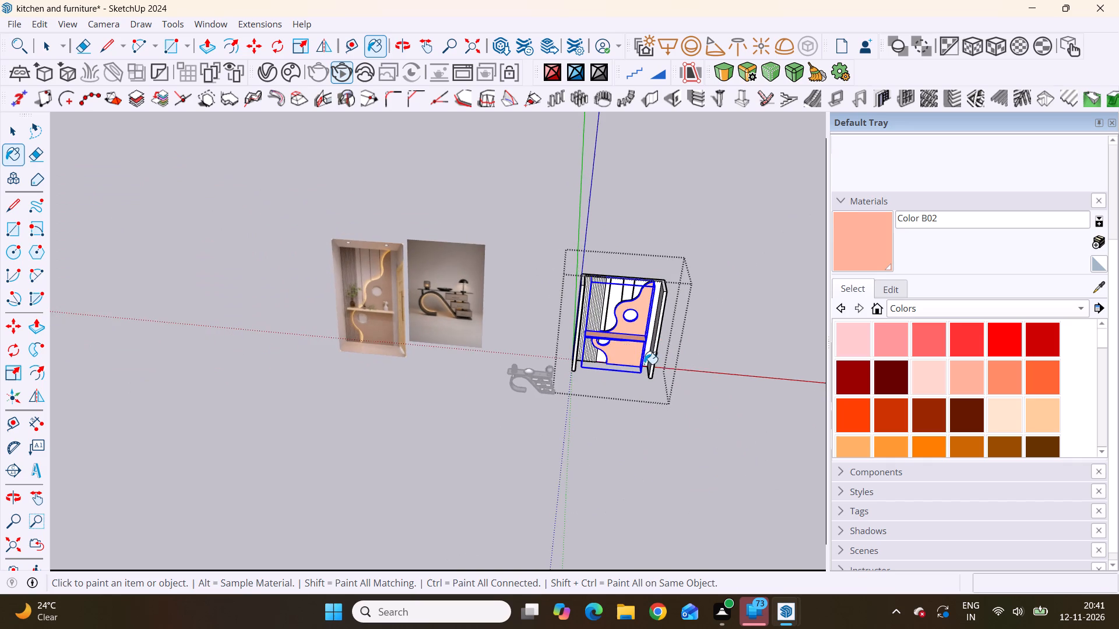
pyautogui.moveTo(644, 364); pyautogui.dragTo(618, 233, button='middle')
pyautogui.scroll(1, 618, 233)
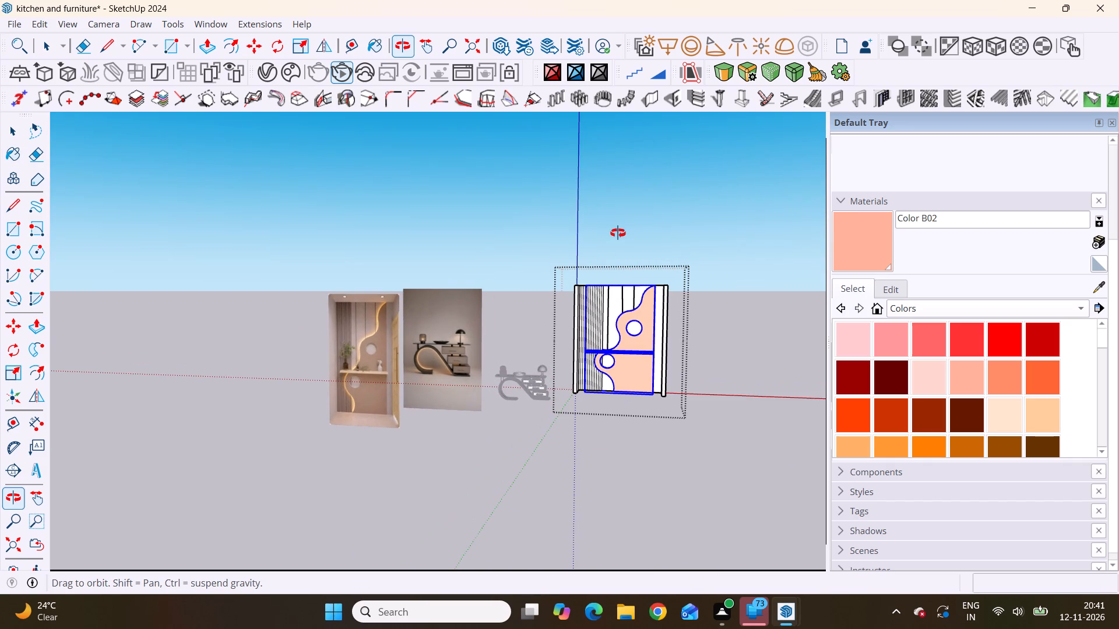
pyautogui.moveTo(618, 233); pyautogui.dragTo(618, 233, button='middle')
pyautogui.scroll(4, 618, 233)
pyautogui.scroll(5, 645, 374)
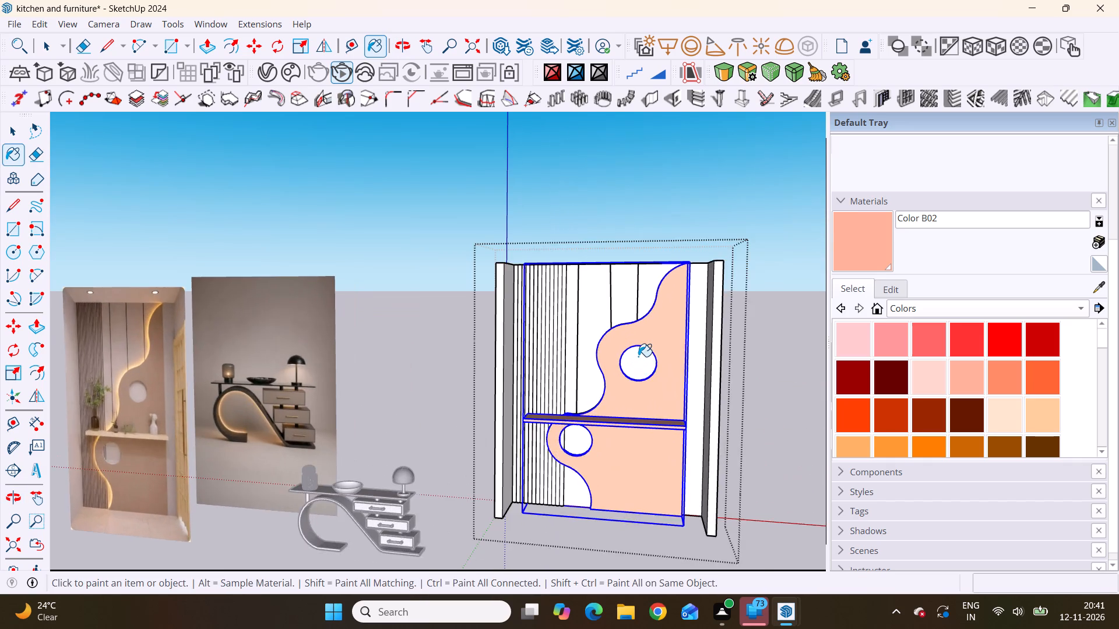
pyautogui.scroll(13, 638, 356)
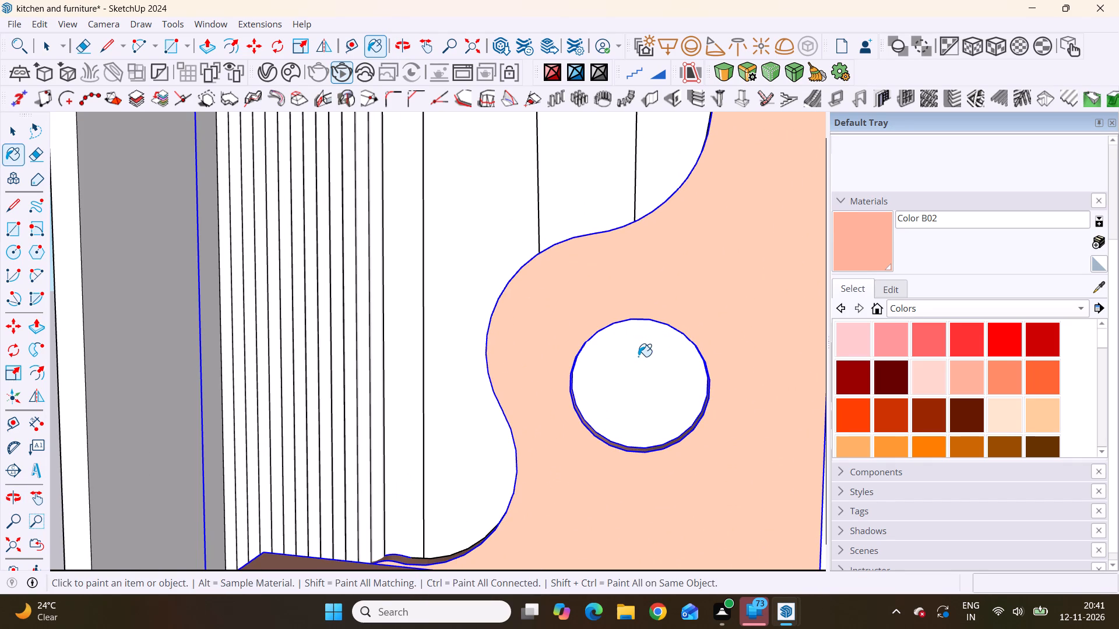
pyautogui.scroll(-7, 638, 349)
pyautogui.moveTo(646, 301); pyautogui.dragTo(667, 503, button='middle')
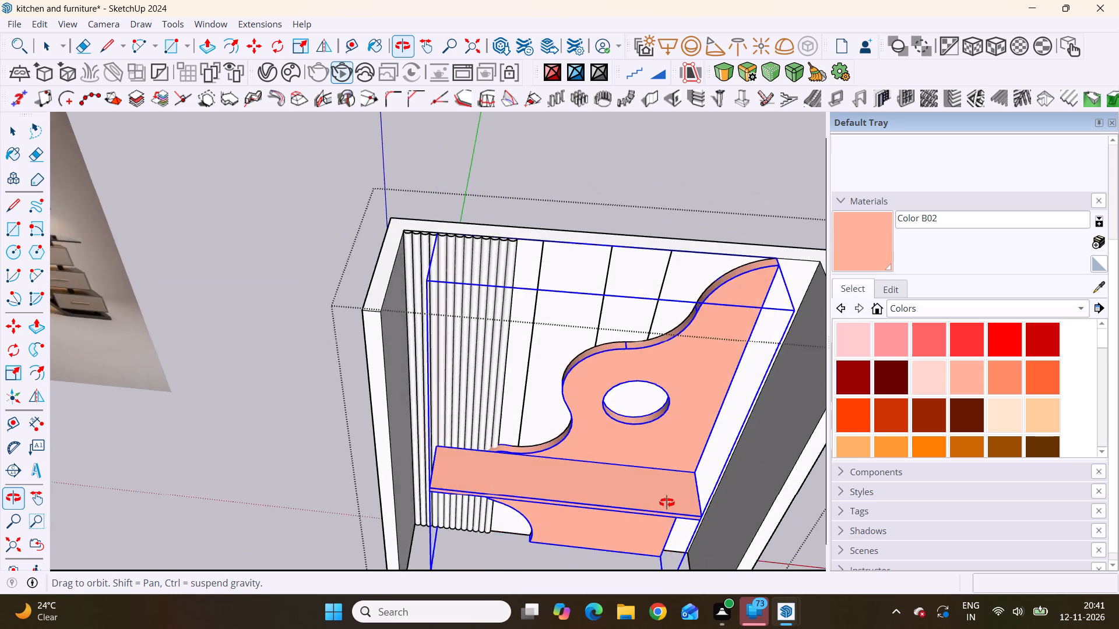
pyautogui.moveTo(667, 503); pyautogui.dragTo(691, 348, button='middle')
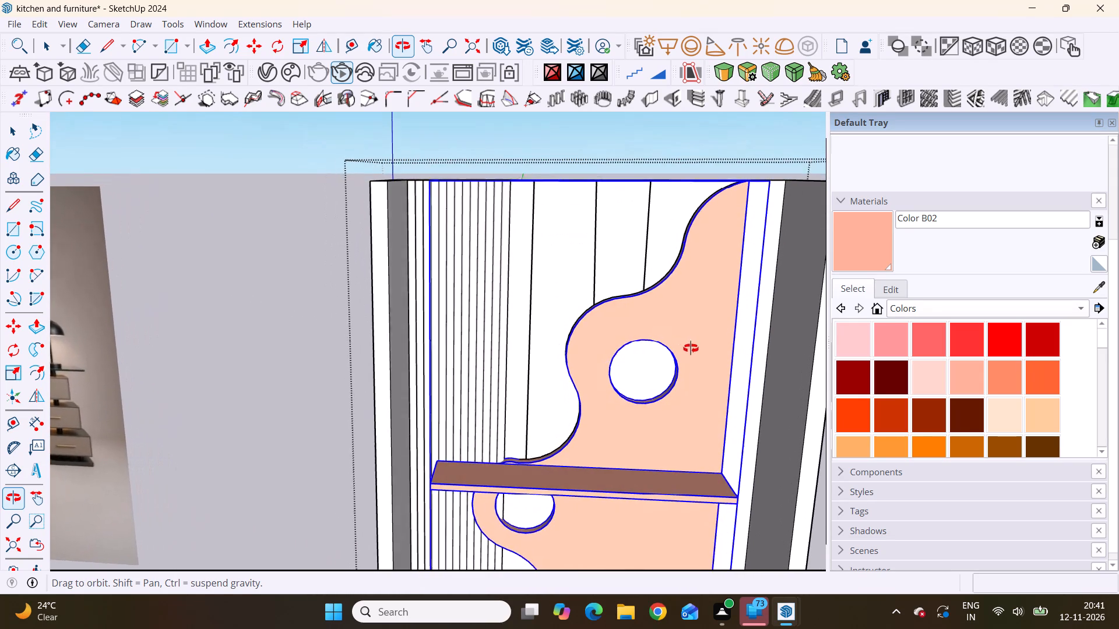
pyautogui.moveTo(691, 348); pyautogui.dragTo(691, 349, button='middle')
pyautogui.press('space')
pyautogui.click(622, 141)
pyautogui.scroll(-7, 554, 265)
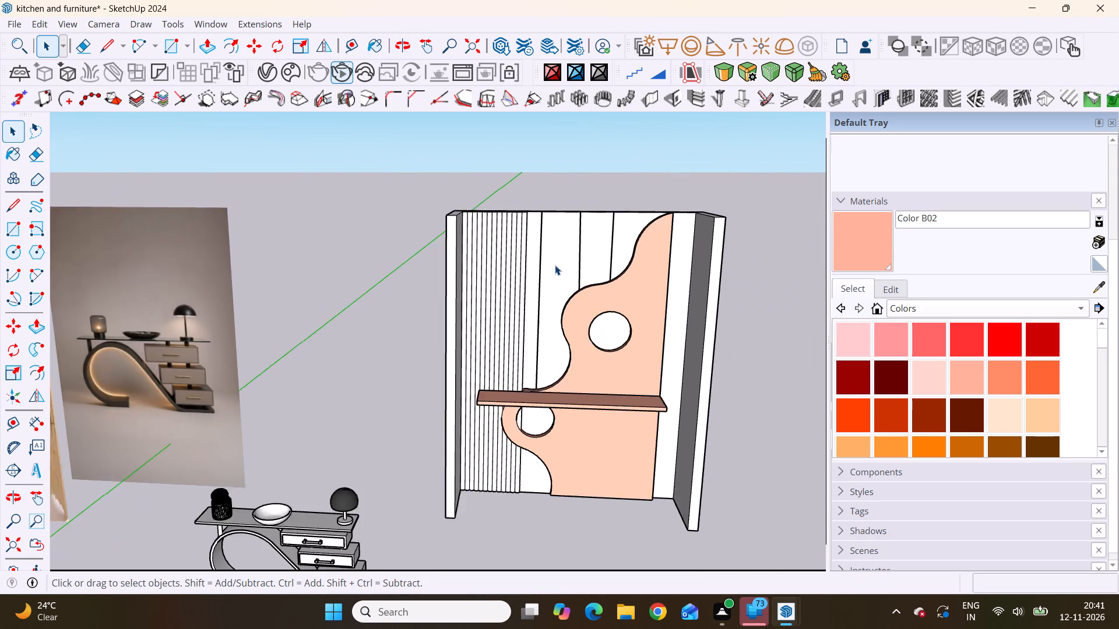
pyautogui.scroll(-2, 555, 265)
pyautogui.scroll(-2, 569, 376)
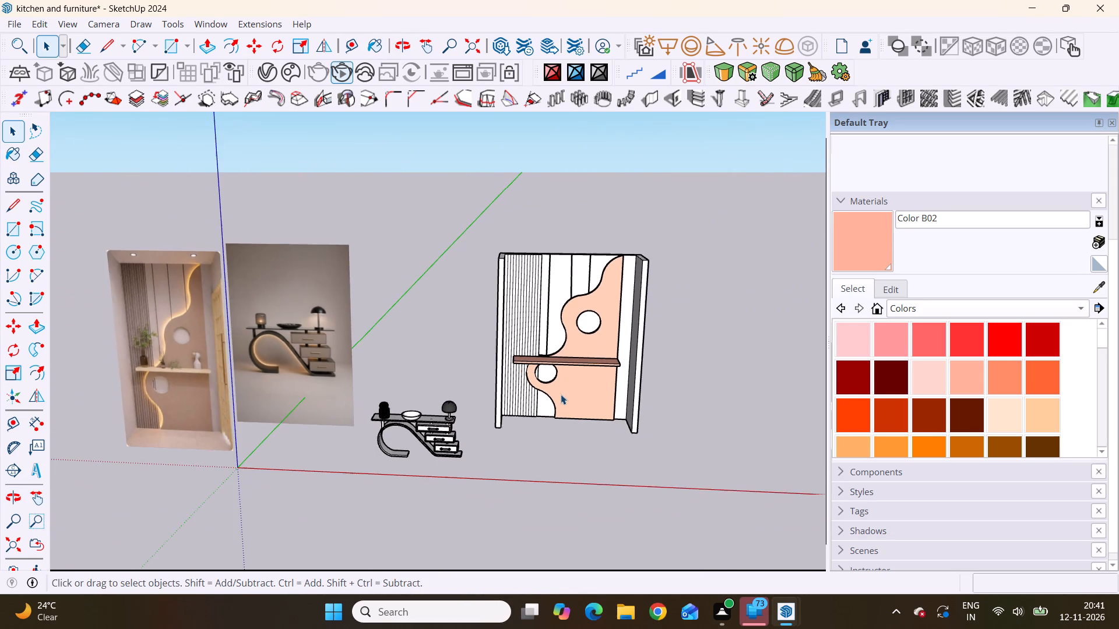
# Open the wall unit's nested groups and select only the horizontal shelf across the wavy panel.
pyautogui.scroll(4, 561, 394)
pyautogui.click(603, 354)
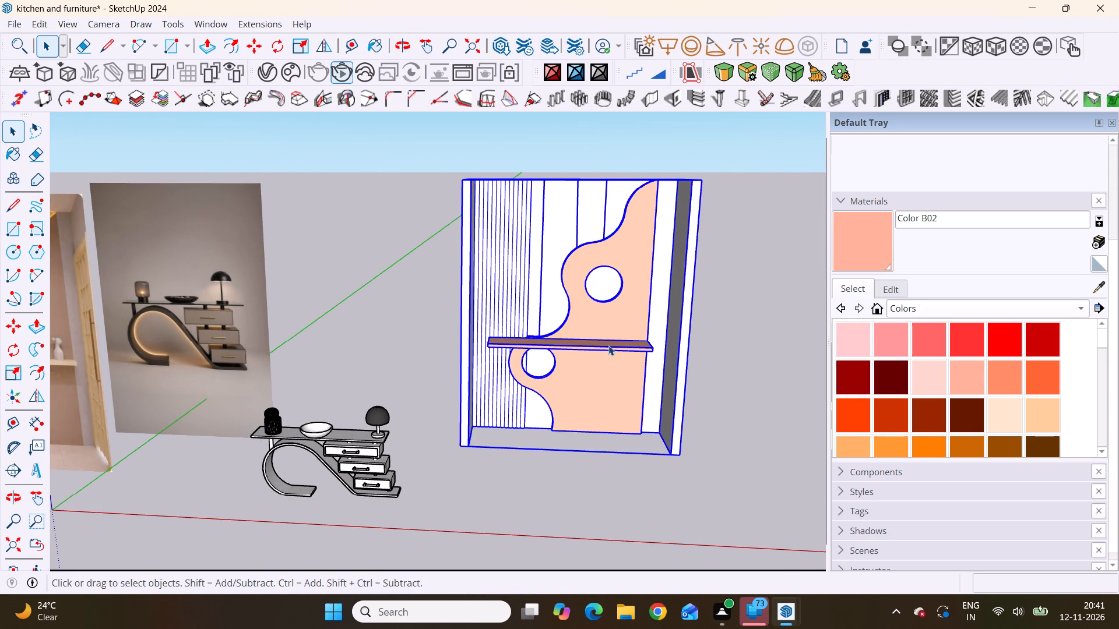
pyautogui.doubleClick(608, 345)
pyautogui.doubleClick(621, 352)
pyautogui.click(622, 352)
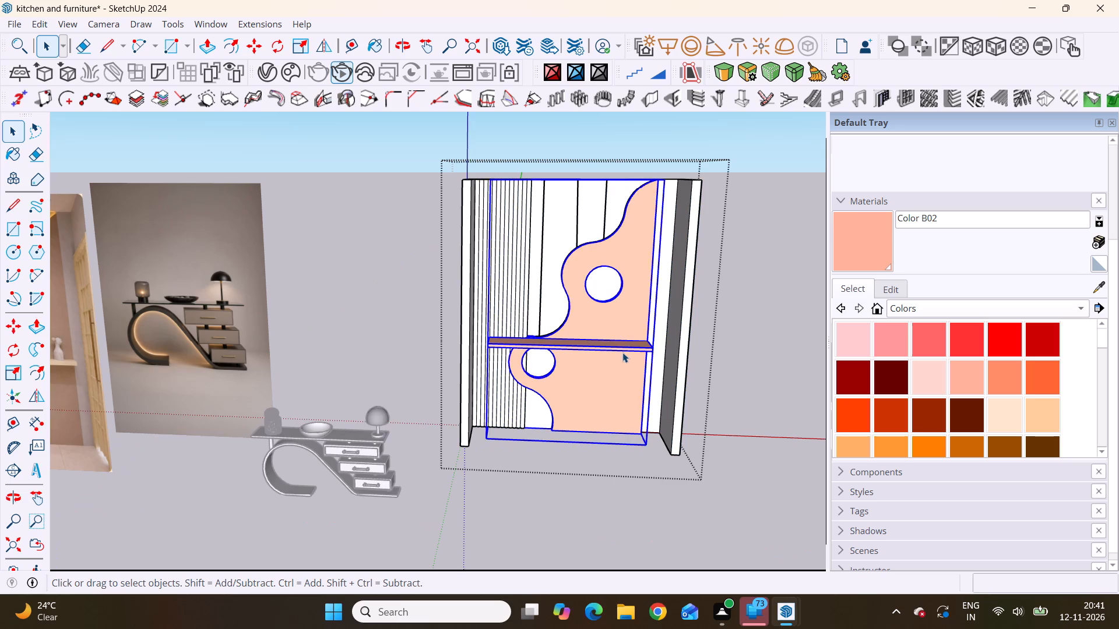
pyautogui.scroll(5, 622, 352)
pyautogui.doubleClick(616, 348)
pyautogui.click(616, 348)
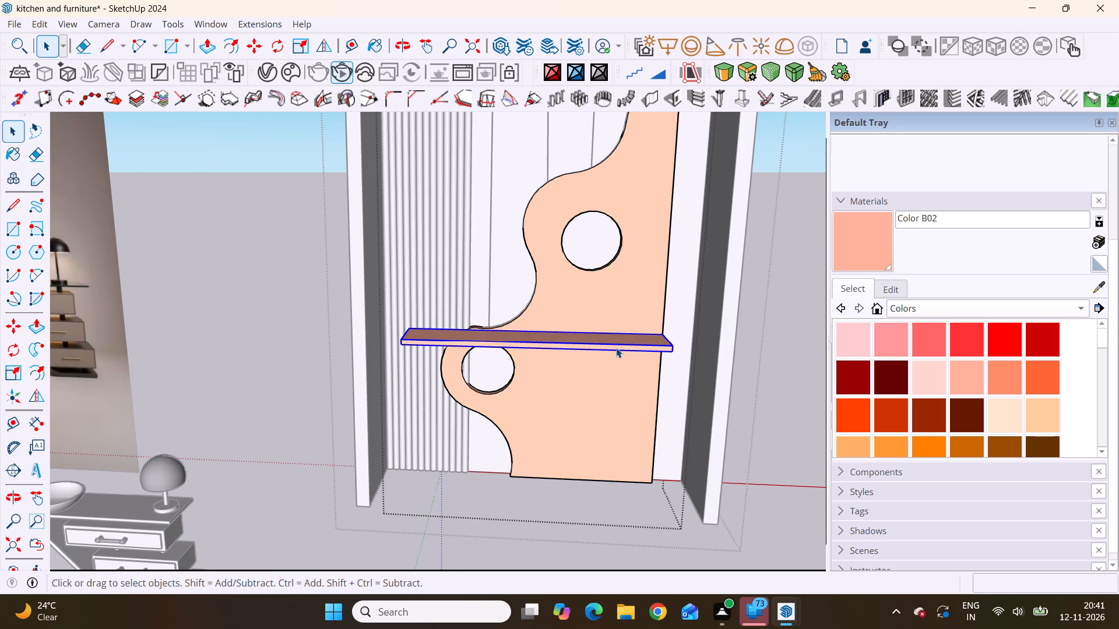
# Compare the selected shelf with the reference wall unit's shelf and look through the Colors material collection for a matching shade.
pyautogui.scroll(-5, 484, 250)
pyautogui.scroll(-4, 719, 323)
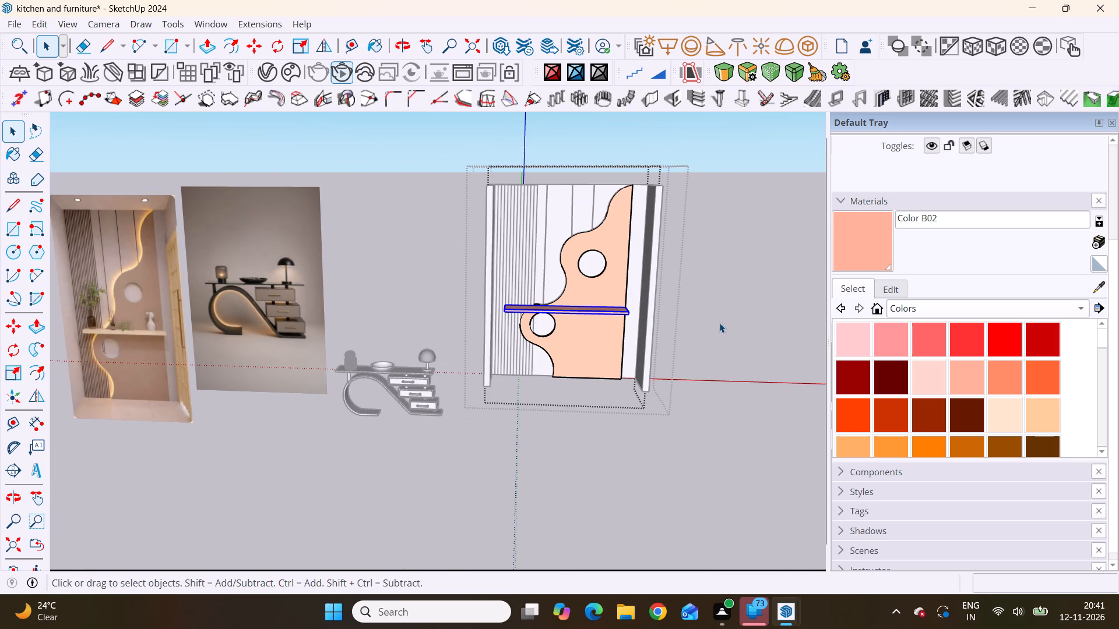
pyautogui.scroll(-4, 938, 381)
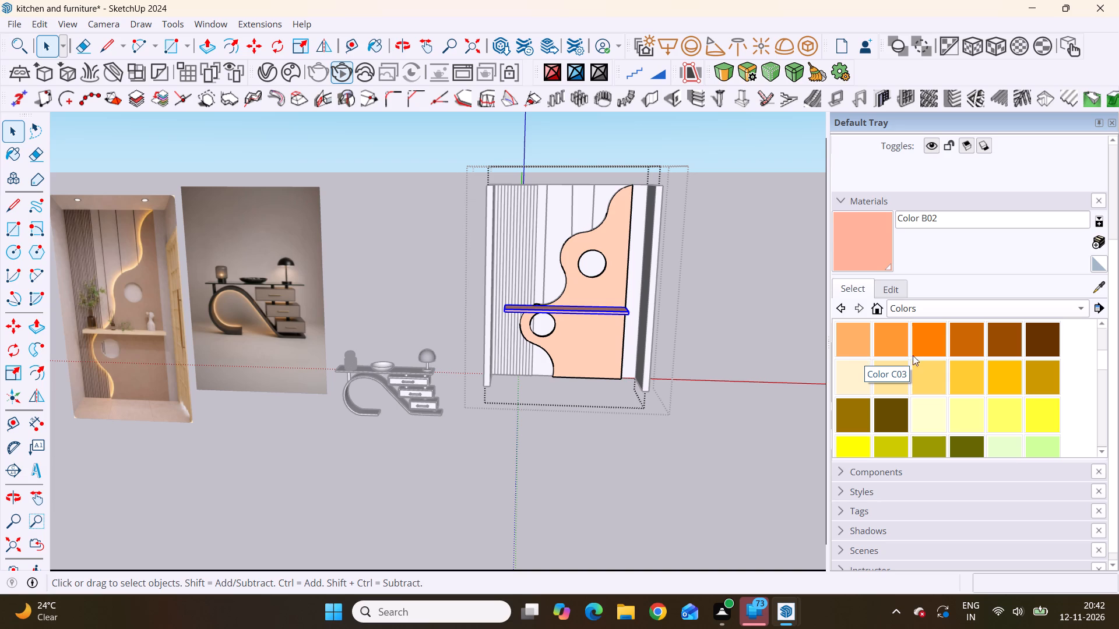
pyautogui.scroll(5, 571, 306)
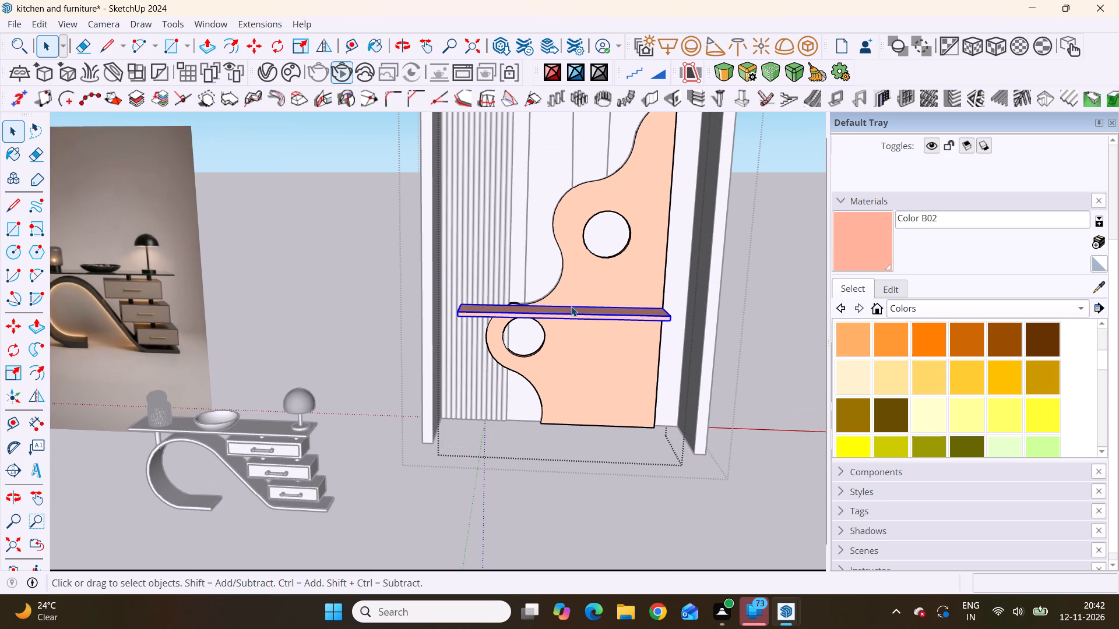
pyautogui.scroll(-9, 571, 306)
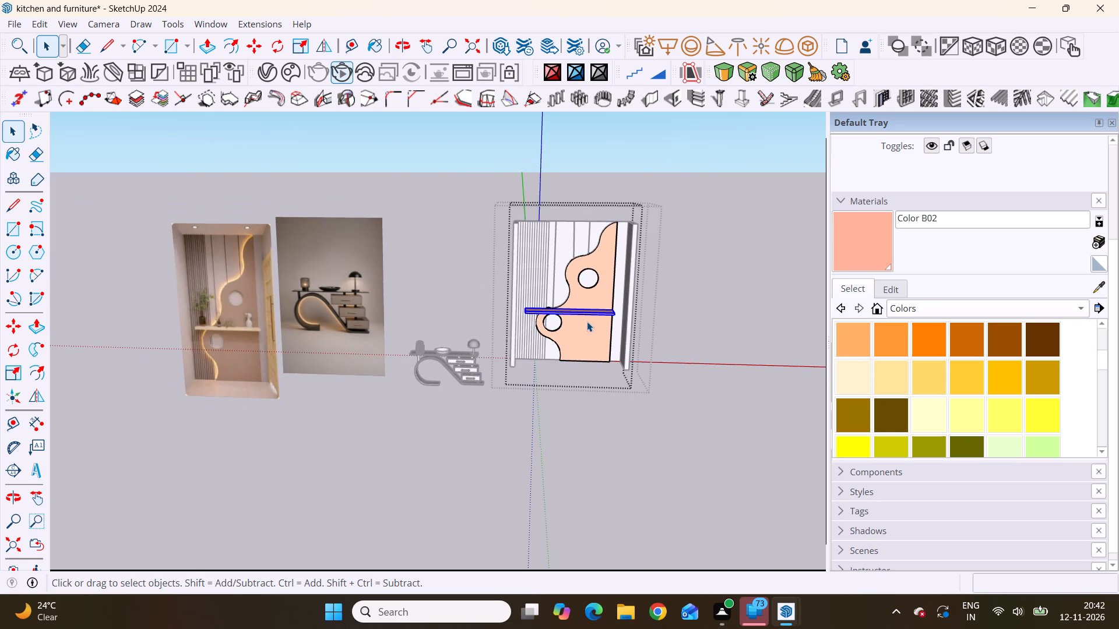
pyautogui.moveTo(590, 321); pyautogui.dragTo(623, 407, button='middle')
pyautogui.scroll(5, 580, 304)
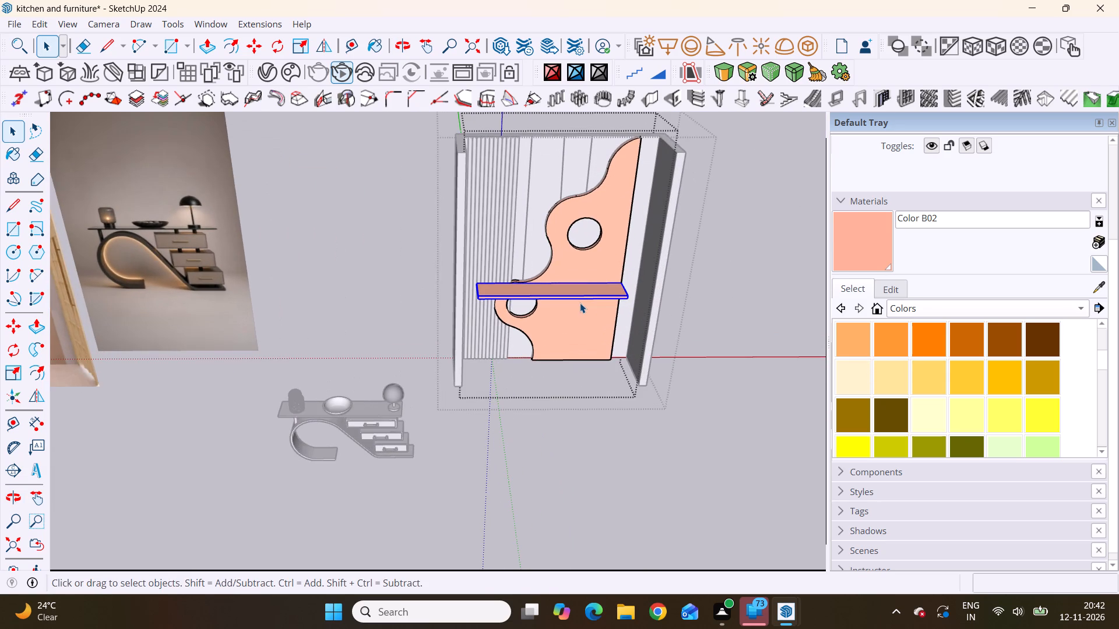
pyautogui.scroll(-4, 537, 282)
pyautogui.scroll(-1, 582, 319)
pyautogui.scroll(5, 593, 292)
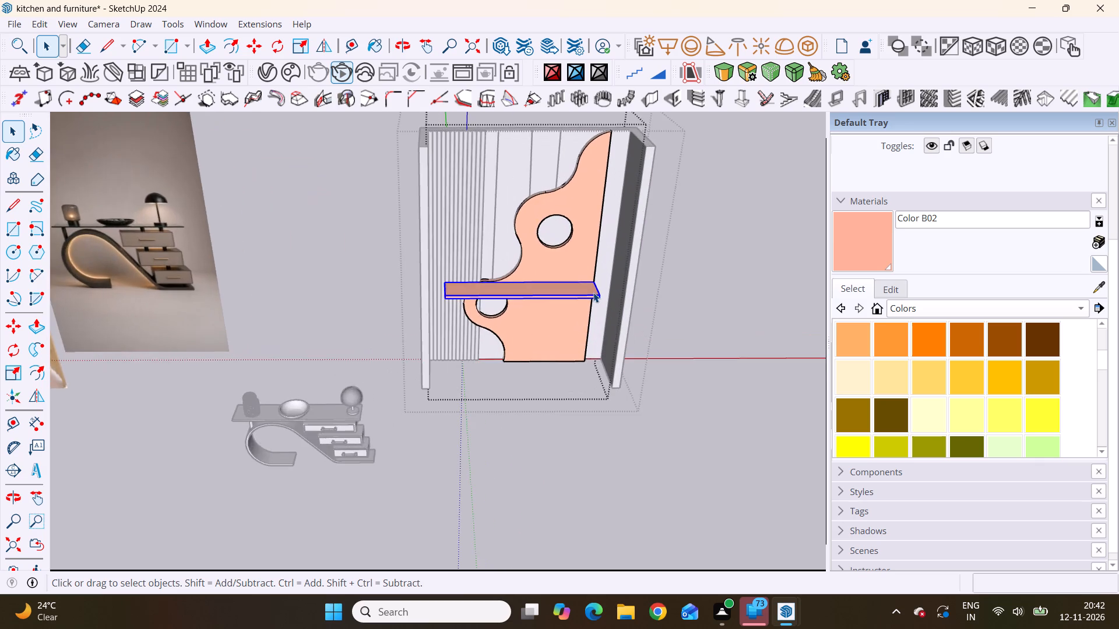
pyautogui.scroll(5, 593, 292)
pyautogui.scroll(-6, 593, 292)
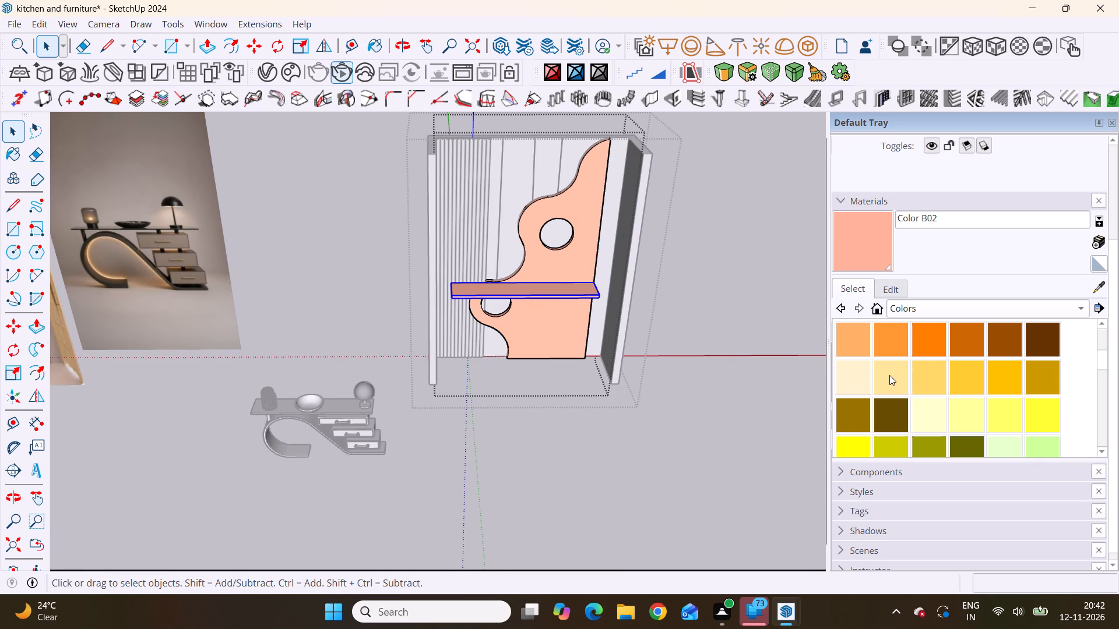
pyautogui.scroll(4, 514, 293)
pyautogui.scroll(-5, 618, 352)
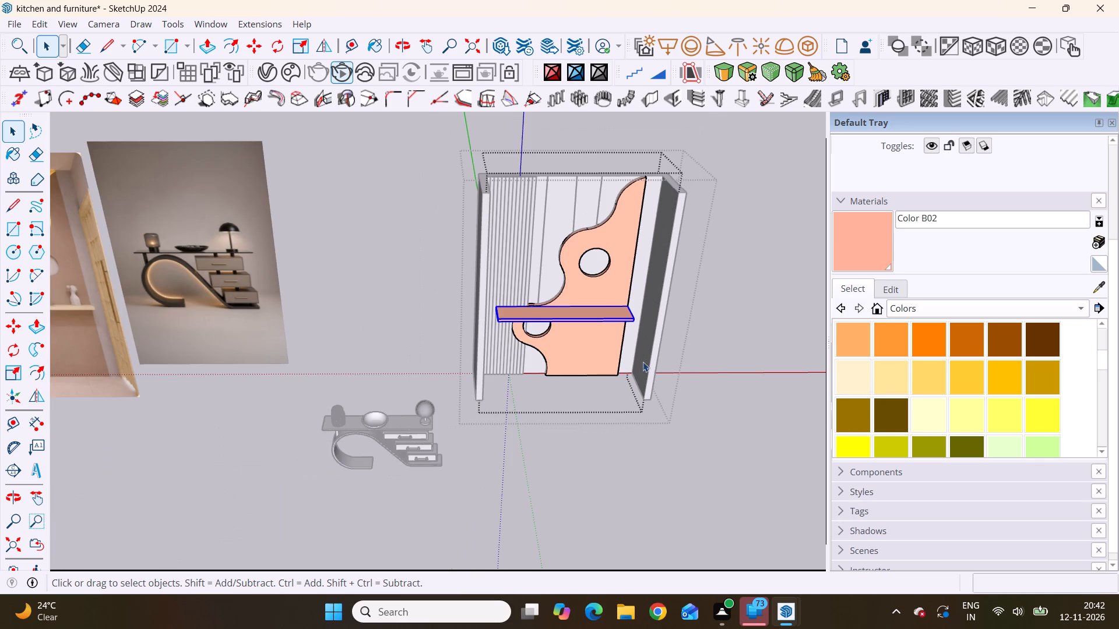
pyautogui.moveTo(652, 366); pyautogui.dragTo(661, 311, button='middle')
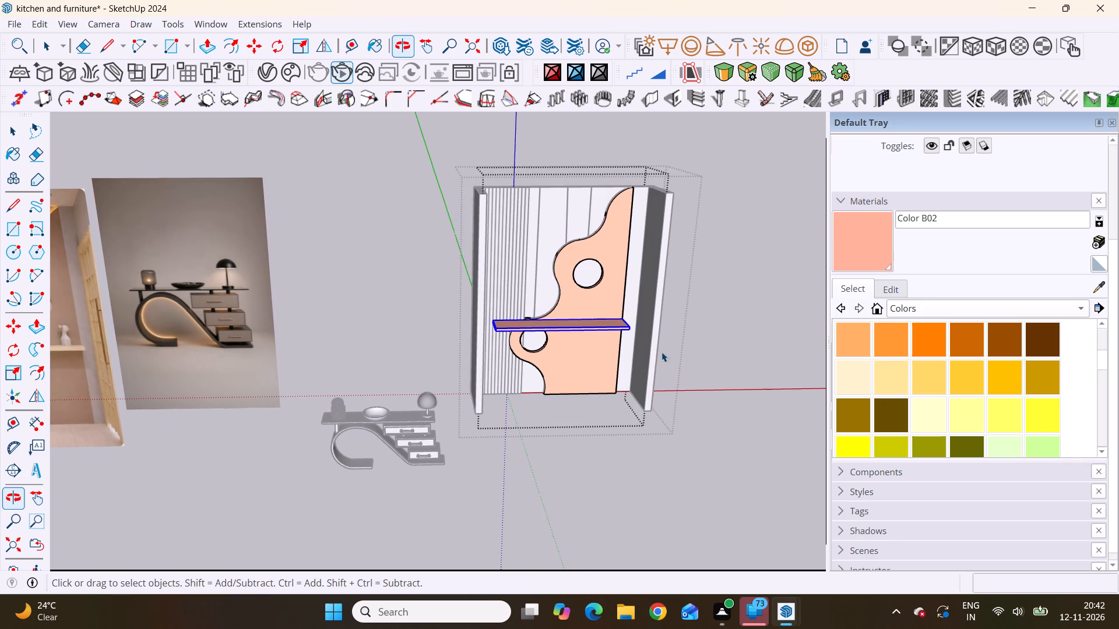
pyautogui.scroll(4, 784, 414)
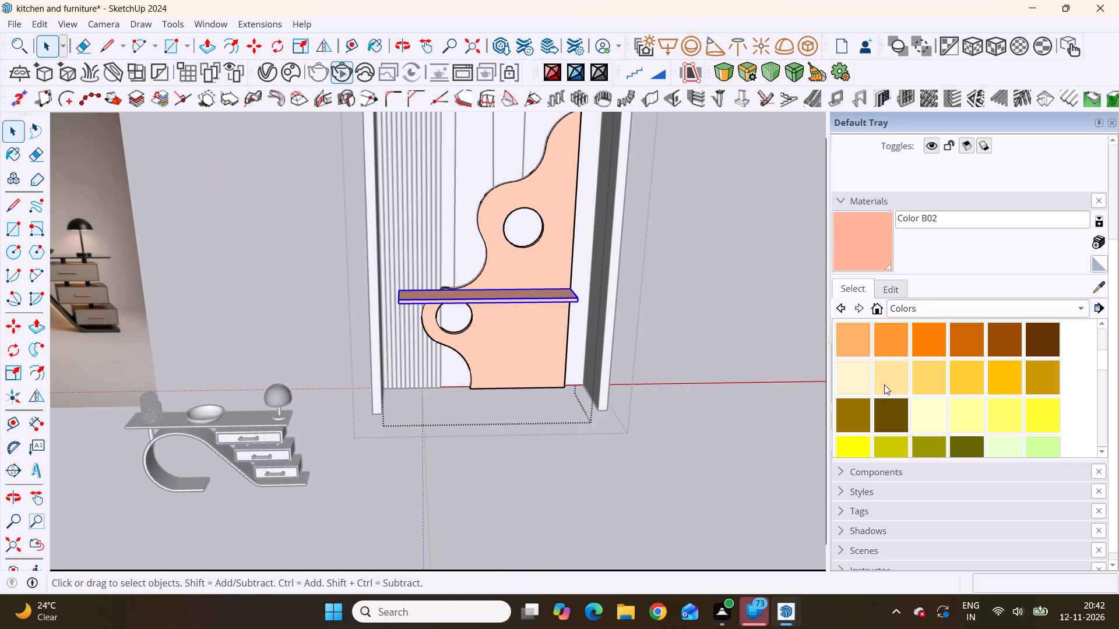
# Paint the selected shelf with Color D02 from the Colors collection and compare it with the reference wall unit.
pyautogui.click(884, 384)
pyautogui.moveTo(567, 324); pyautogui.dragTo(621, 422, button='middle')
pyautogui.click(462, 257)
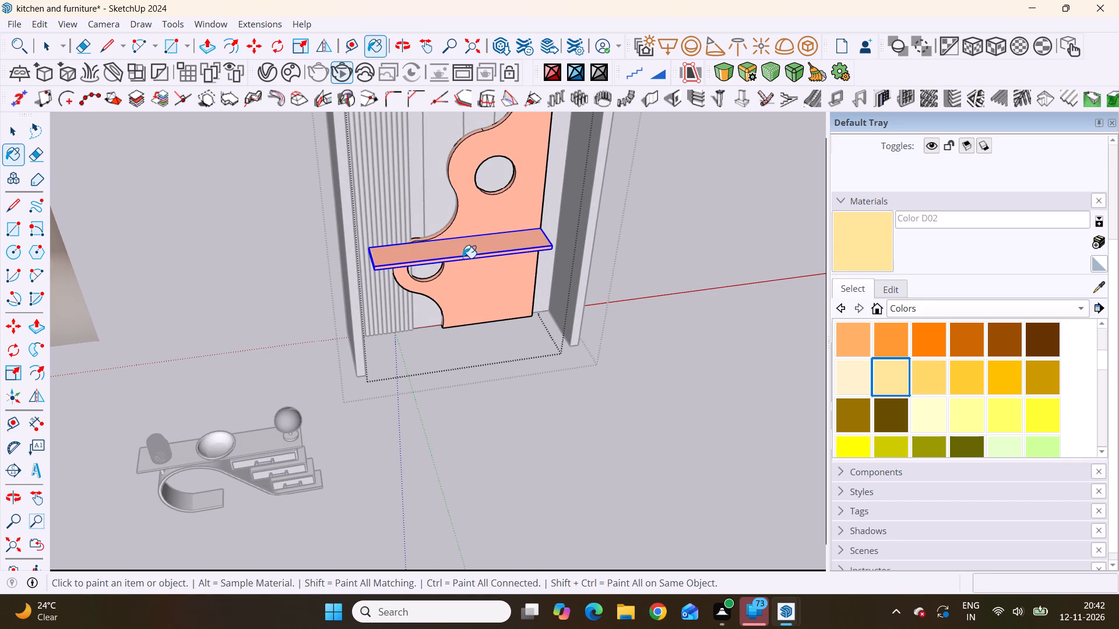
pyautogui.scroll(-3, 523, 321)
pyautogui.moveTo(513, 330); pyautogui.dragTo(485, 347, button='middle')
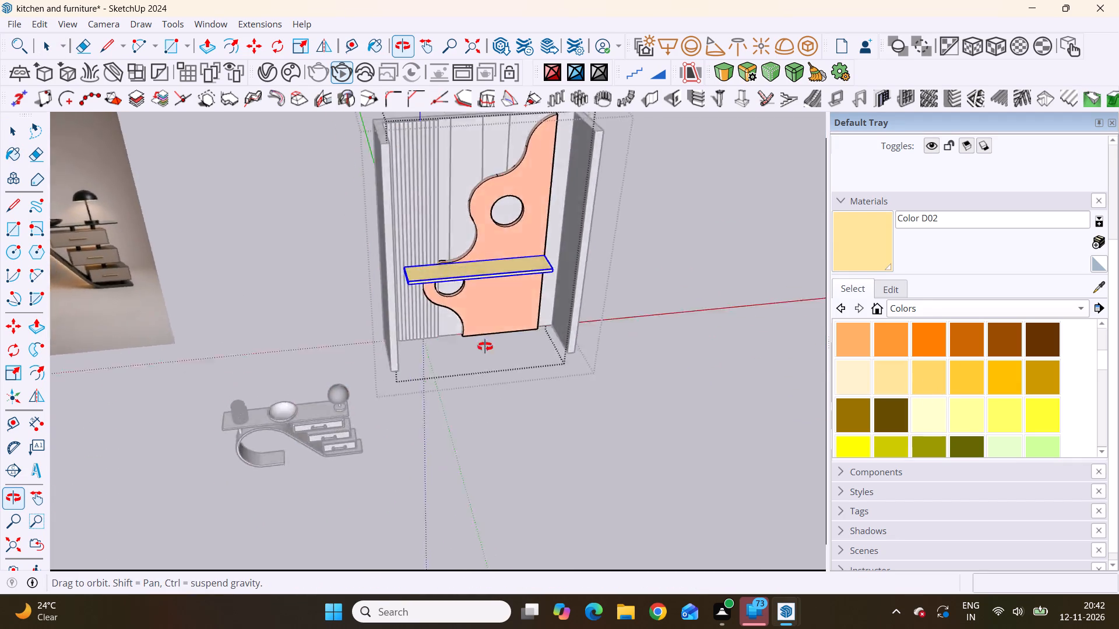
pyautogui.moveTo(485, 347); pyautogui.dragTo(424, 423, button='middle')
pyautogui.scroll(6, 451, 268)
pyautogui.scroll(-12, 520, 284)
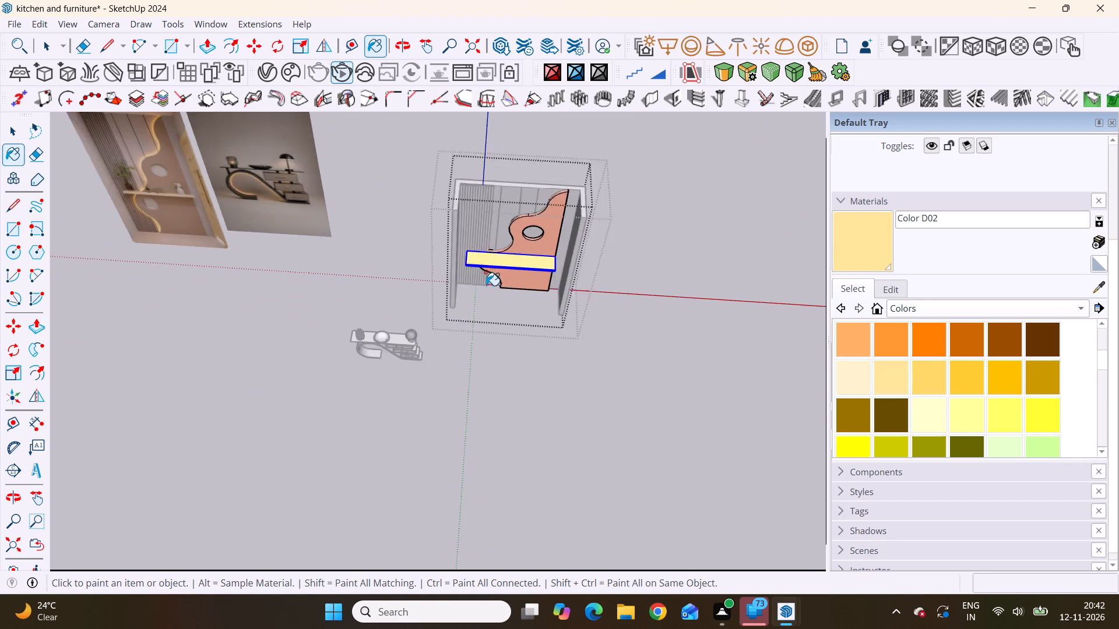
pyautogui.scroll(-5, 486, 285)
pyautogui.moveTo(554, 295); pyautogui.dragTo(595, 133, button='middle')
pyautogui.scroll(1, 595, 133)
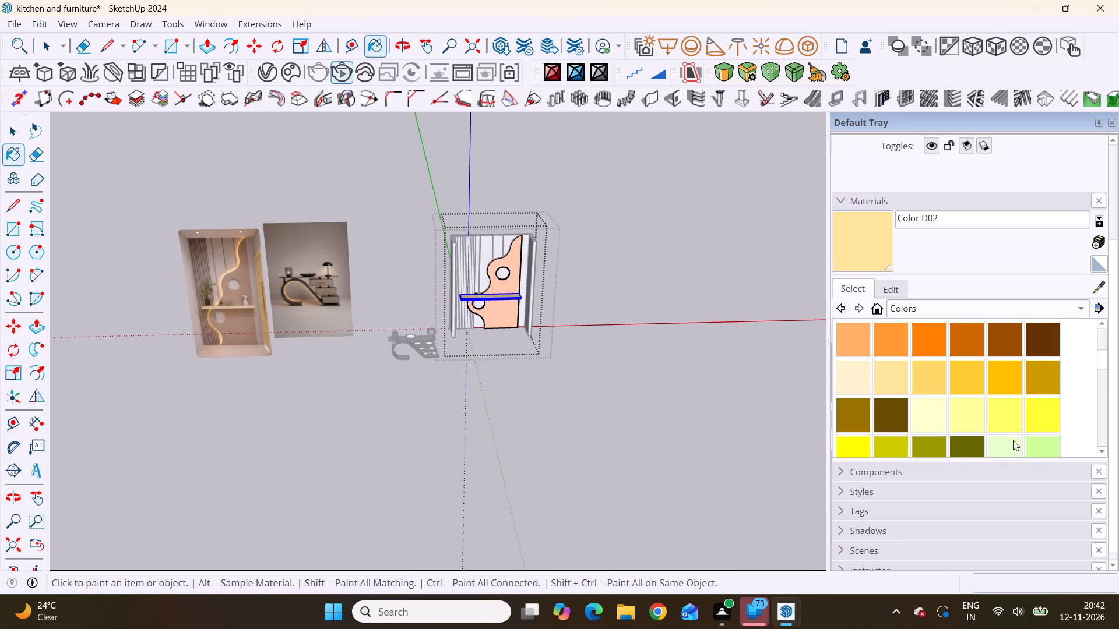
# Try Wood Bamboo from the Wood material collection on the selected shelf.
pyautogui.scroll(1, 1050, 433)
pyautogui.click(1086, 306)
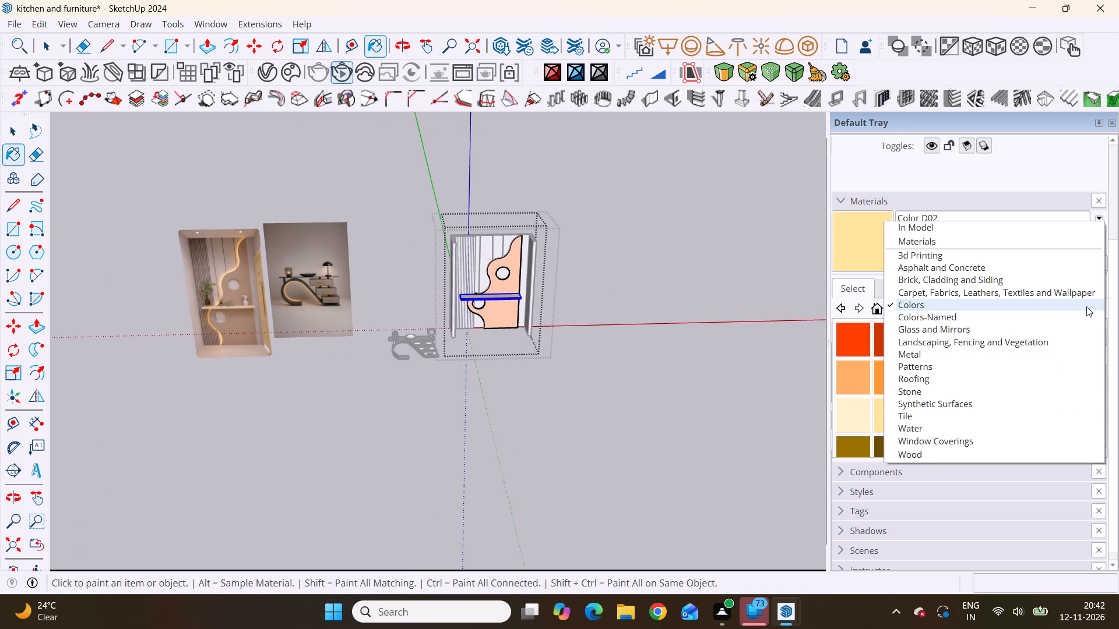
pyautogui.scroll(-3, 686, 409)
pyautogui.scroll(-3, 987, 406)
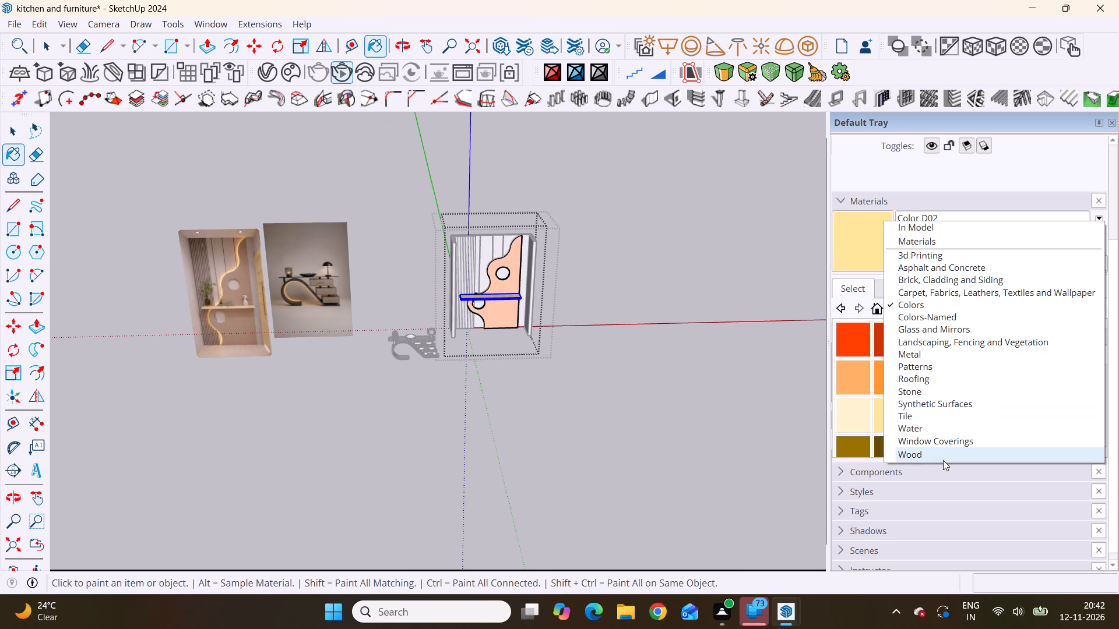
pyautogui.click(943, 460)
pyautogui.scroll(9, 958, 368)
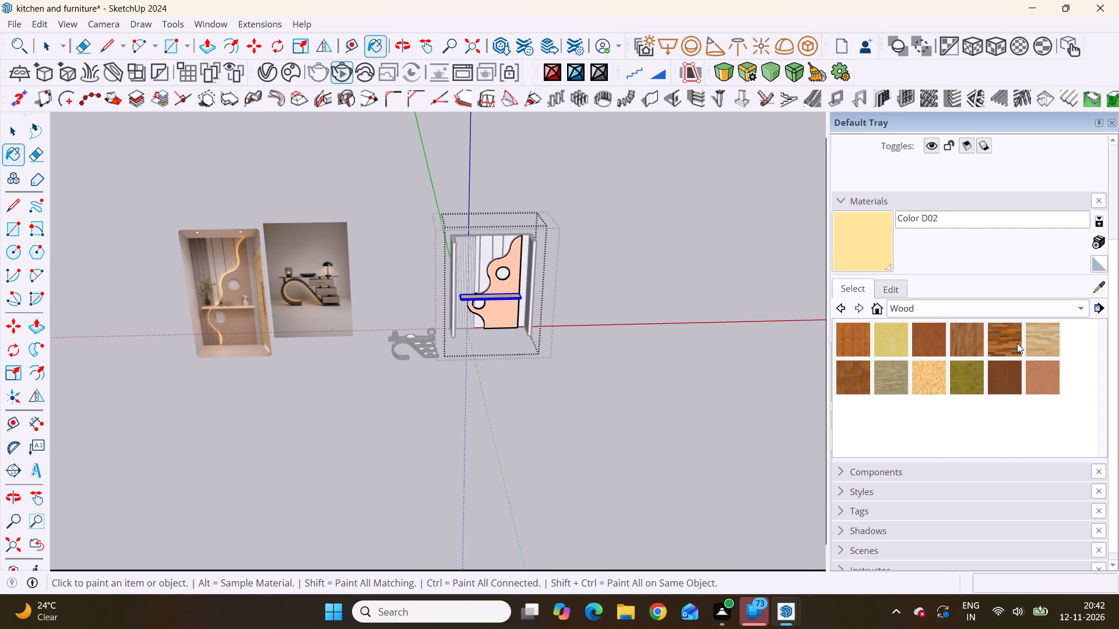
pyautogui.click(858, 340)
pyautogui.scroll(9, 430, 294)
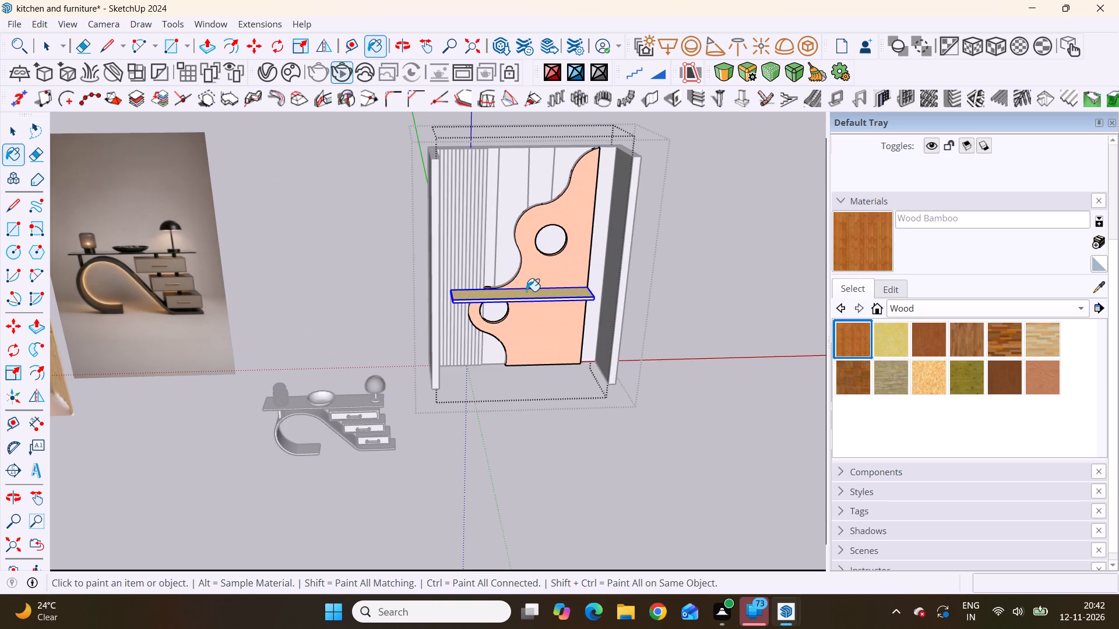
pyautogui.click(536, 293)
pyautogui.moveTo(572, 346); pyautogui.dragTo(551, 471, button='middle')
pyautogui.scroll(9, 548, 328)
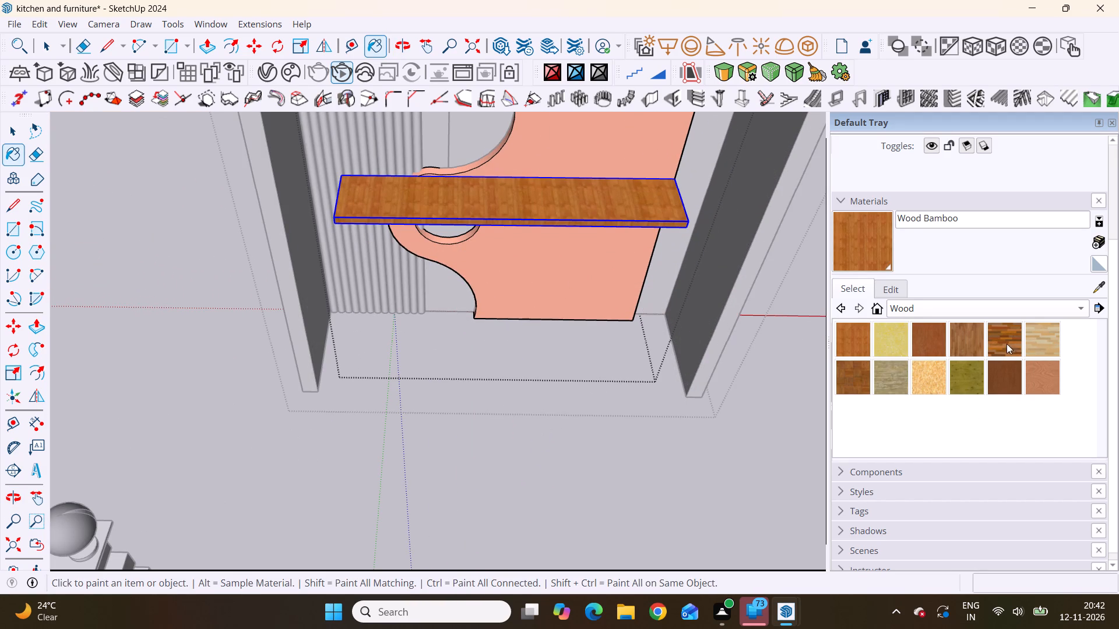
# Paint the selected shelf with Wood OSB from the Wood material collection and compare it with the reference wall unit.
pyautogui.click(927, 375)
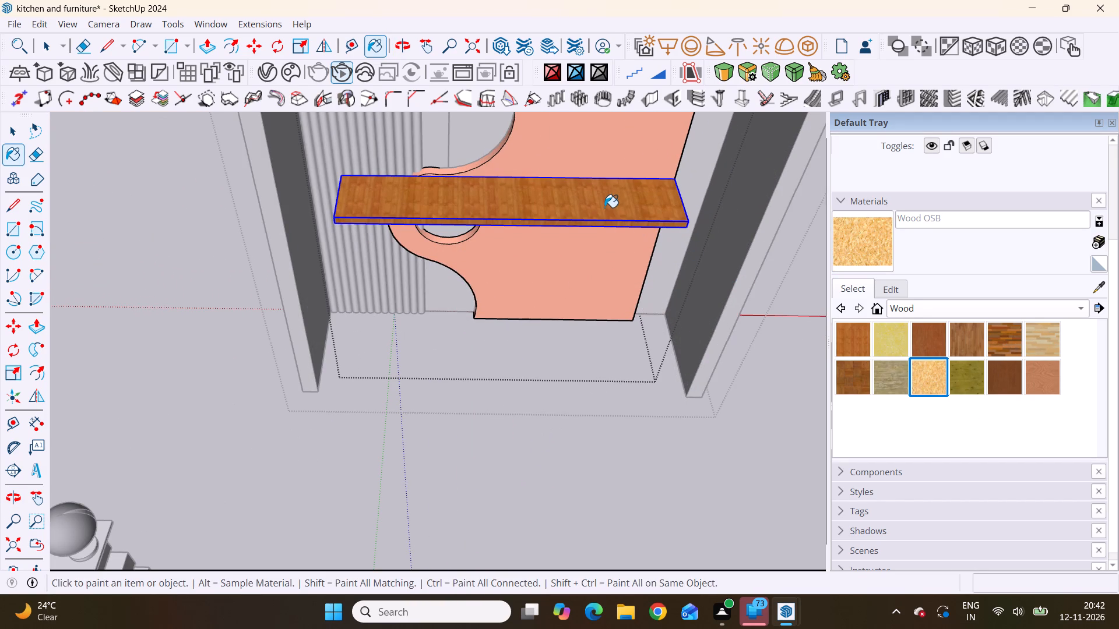
pyautogui.click(604, 207)
pyautogui.scroll(-5, 615, 221)
pyautogui.scroll(-10, 656, 264)
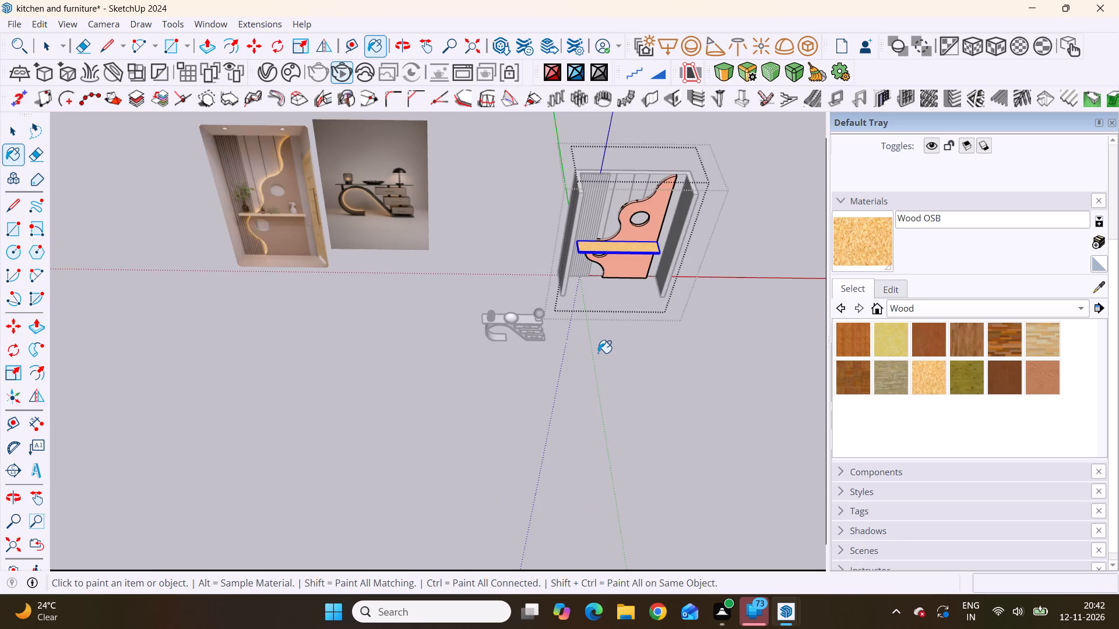
pyautogui.scroll(-4, 597, 353)
pyautogui.moveTo(600, 375); pyautogui.dragTo(565, 147, button='middle')
pyautogui.scroll(10, 585, 298)
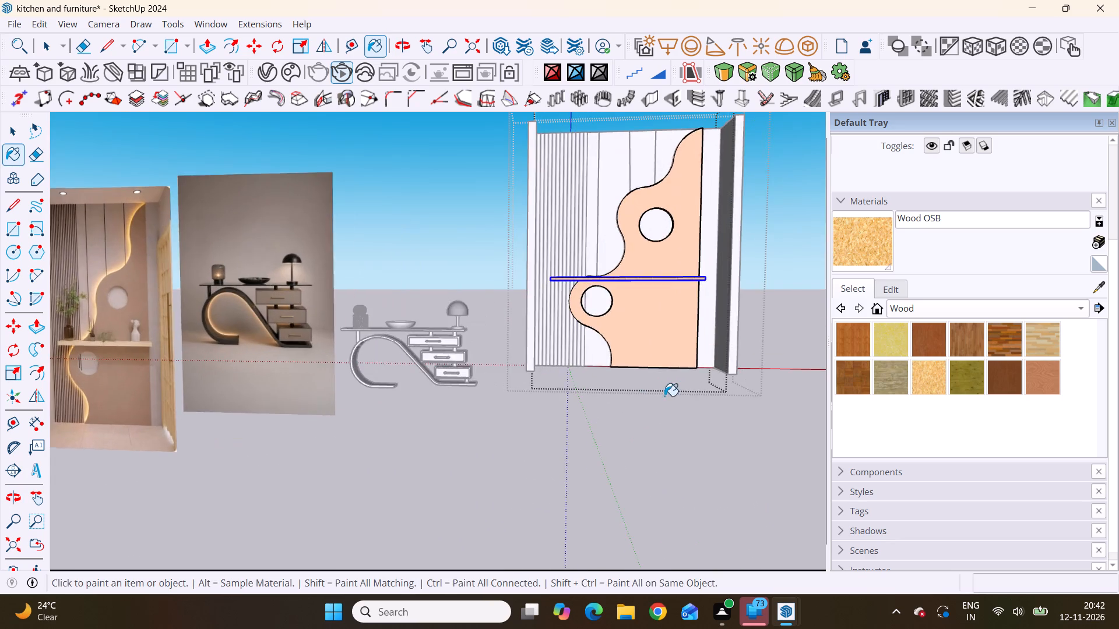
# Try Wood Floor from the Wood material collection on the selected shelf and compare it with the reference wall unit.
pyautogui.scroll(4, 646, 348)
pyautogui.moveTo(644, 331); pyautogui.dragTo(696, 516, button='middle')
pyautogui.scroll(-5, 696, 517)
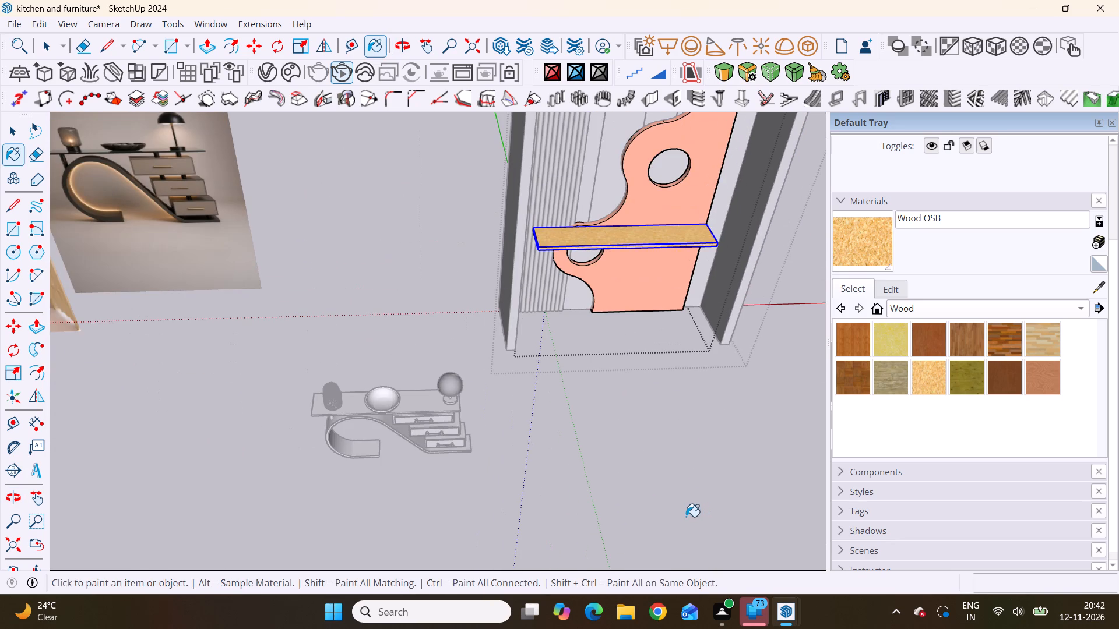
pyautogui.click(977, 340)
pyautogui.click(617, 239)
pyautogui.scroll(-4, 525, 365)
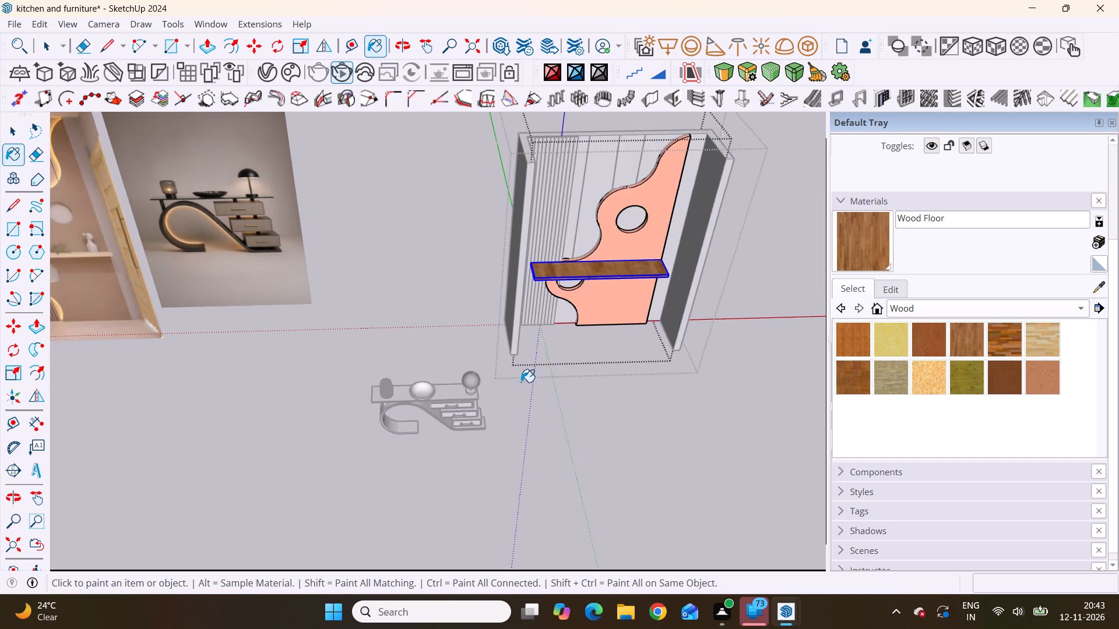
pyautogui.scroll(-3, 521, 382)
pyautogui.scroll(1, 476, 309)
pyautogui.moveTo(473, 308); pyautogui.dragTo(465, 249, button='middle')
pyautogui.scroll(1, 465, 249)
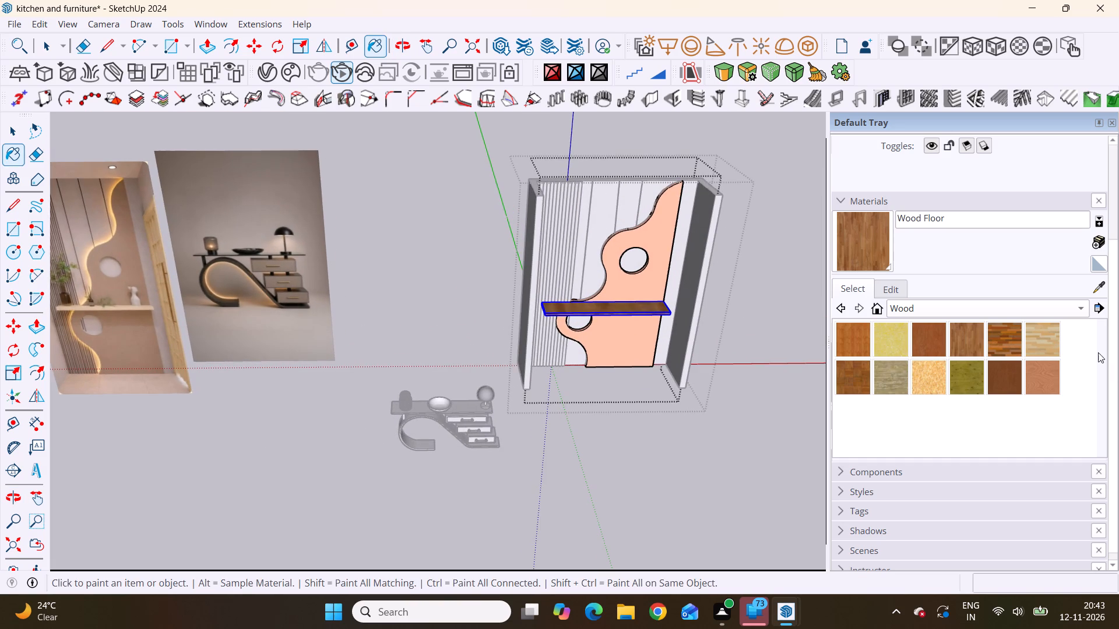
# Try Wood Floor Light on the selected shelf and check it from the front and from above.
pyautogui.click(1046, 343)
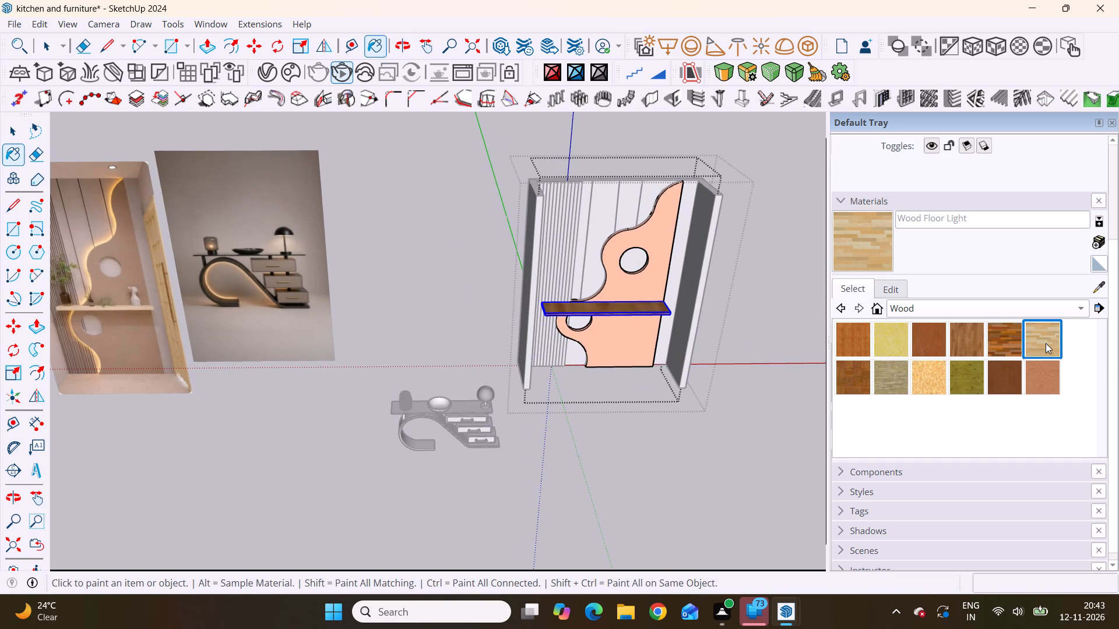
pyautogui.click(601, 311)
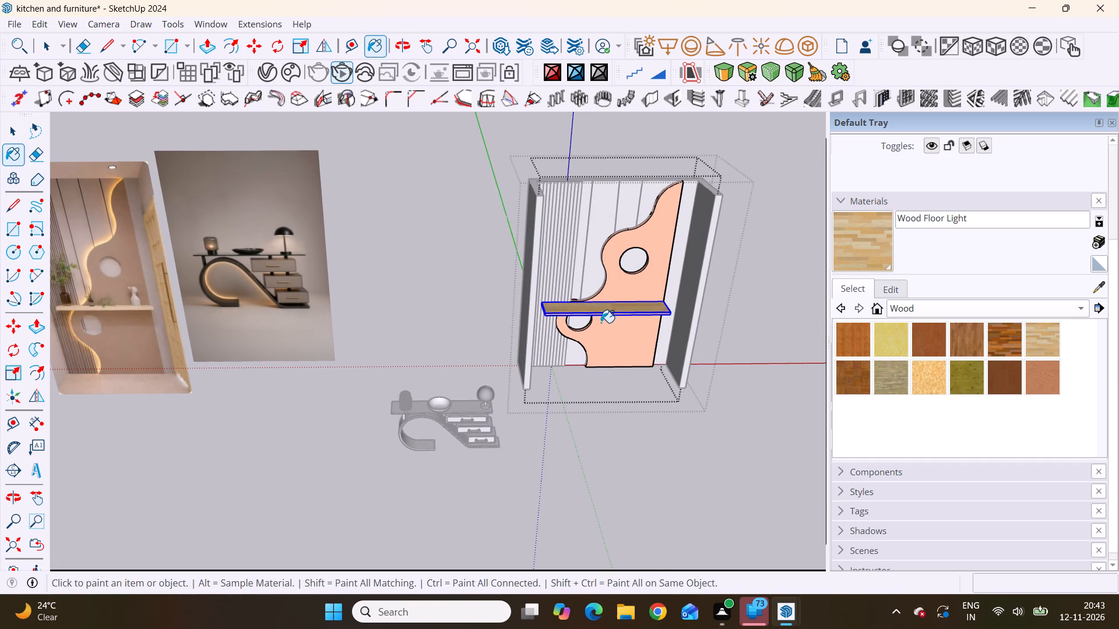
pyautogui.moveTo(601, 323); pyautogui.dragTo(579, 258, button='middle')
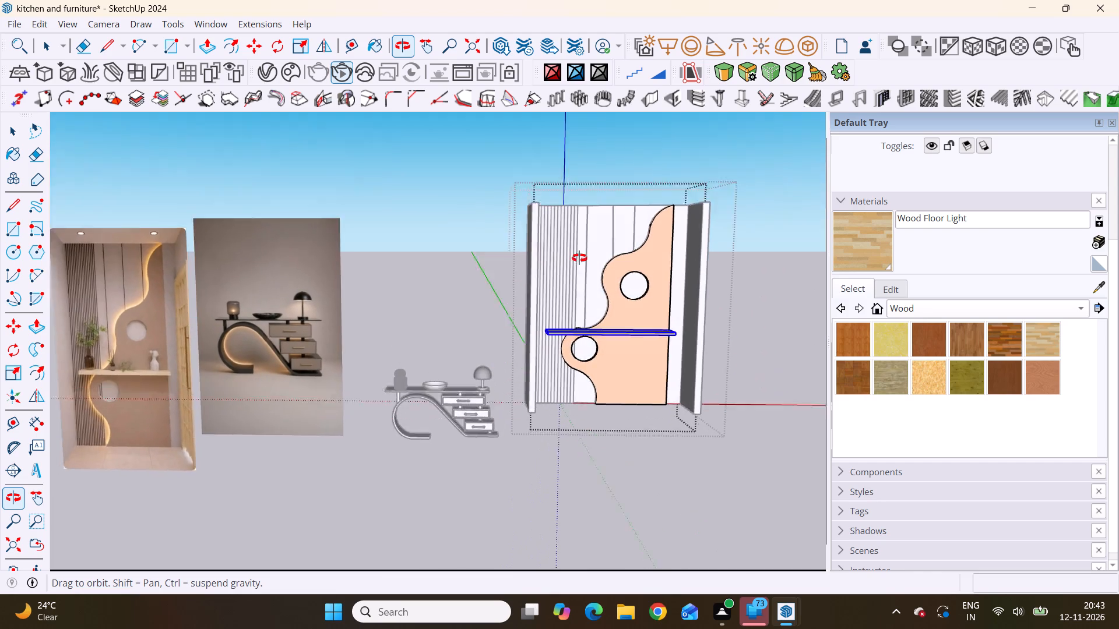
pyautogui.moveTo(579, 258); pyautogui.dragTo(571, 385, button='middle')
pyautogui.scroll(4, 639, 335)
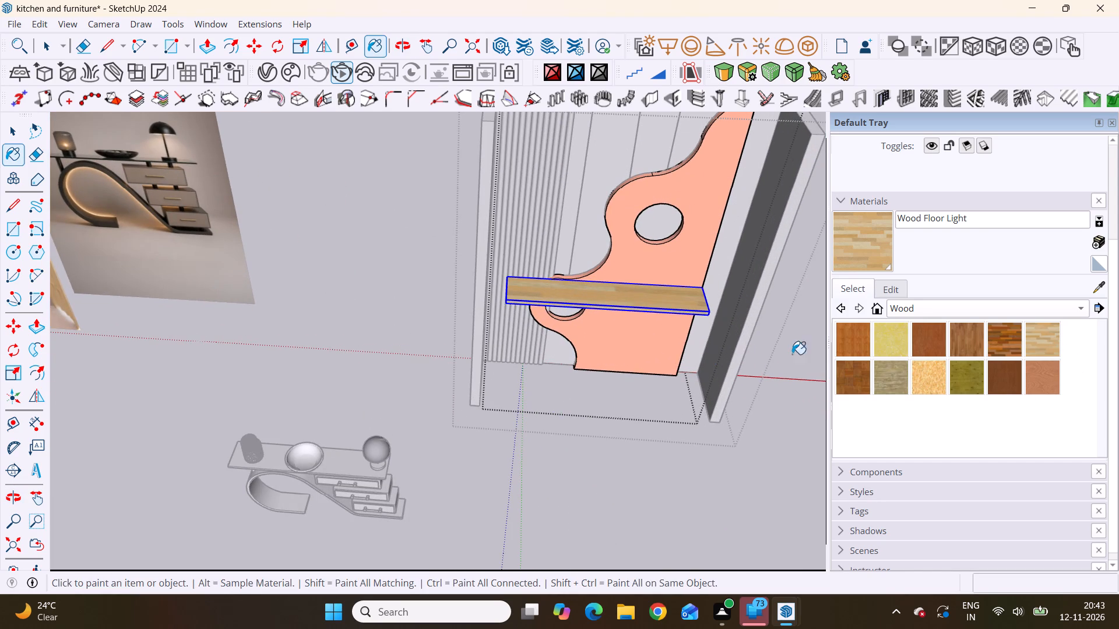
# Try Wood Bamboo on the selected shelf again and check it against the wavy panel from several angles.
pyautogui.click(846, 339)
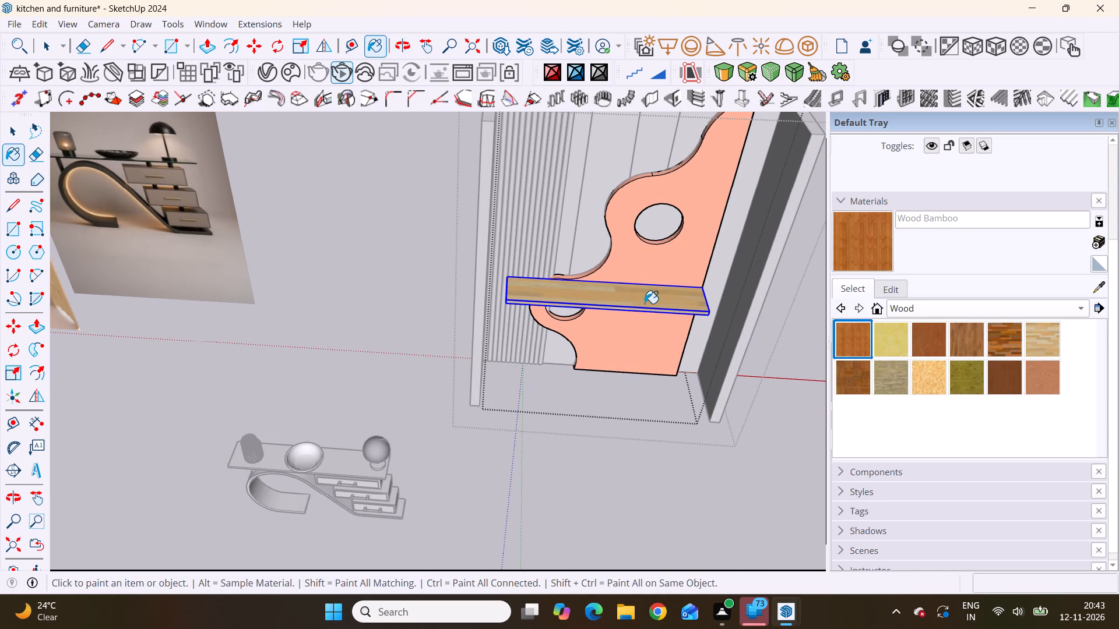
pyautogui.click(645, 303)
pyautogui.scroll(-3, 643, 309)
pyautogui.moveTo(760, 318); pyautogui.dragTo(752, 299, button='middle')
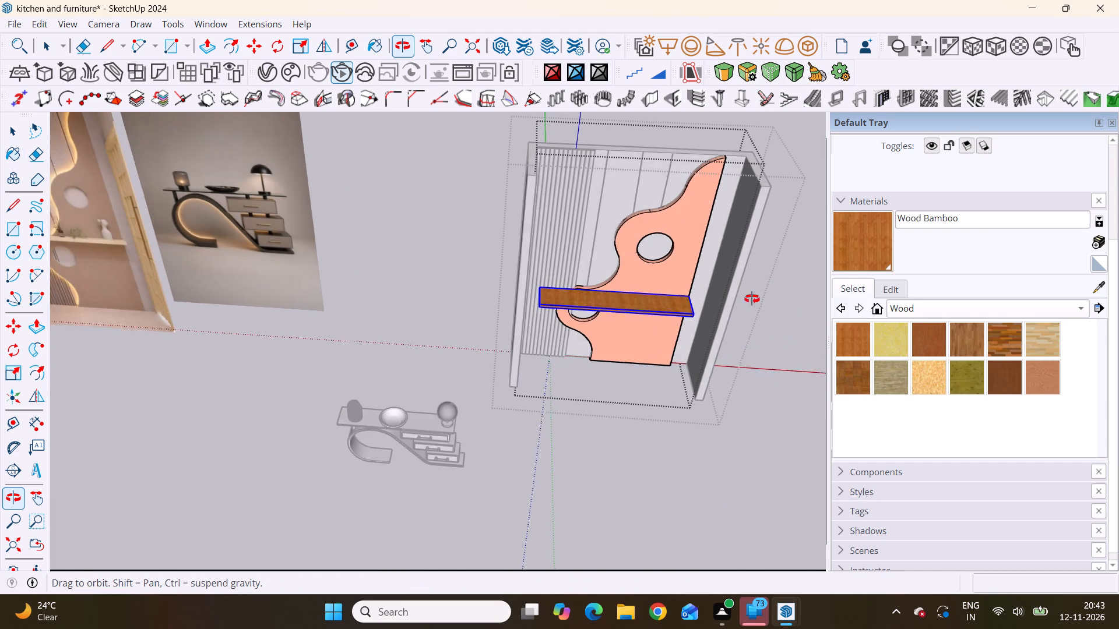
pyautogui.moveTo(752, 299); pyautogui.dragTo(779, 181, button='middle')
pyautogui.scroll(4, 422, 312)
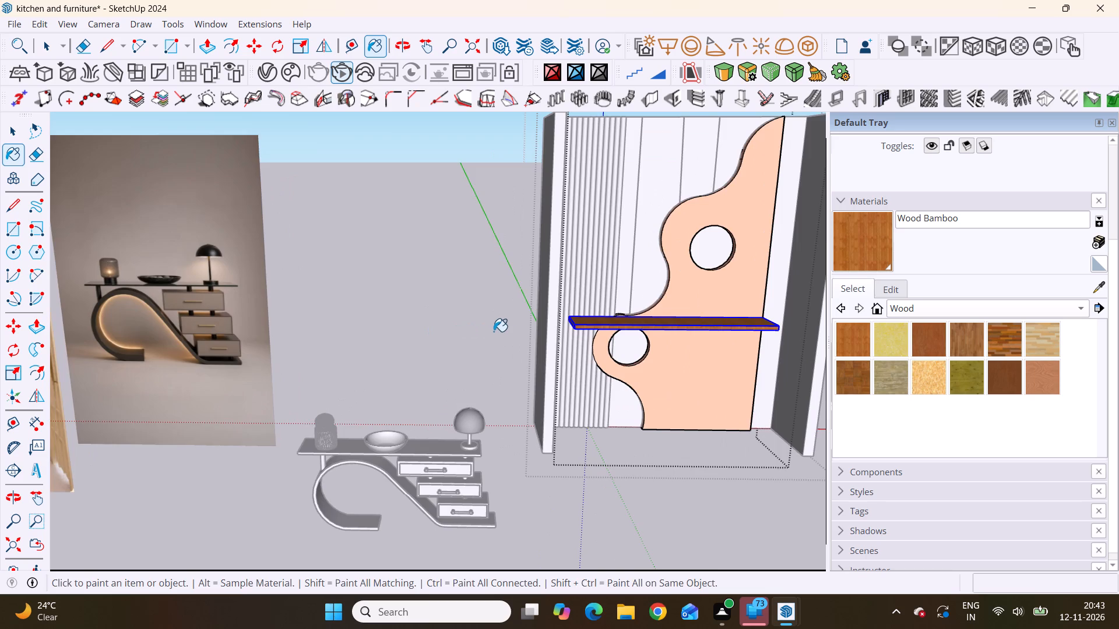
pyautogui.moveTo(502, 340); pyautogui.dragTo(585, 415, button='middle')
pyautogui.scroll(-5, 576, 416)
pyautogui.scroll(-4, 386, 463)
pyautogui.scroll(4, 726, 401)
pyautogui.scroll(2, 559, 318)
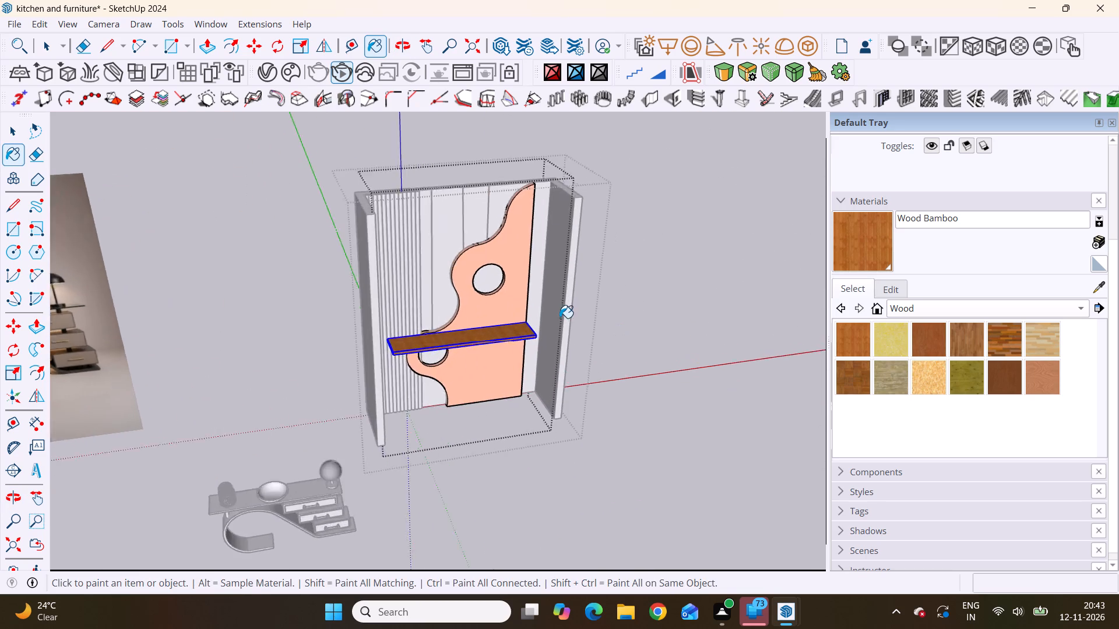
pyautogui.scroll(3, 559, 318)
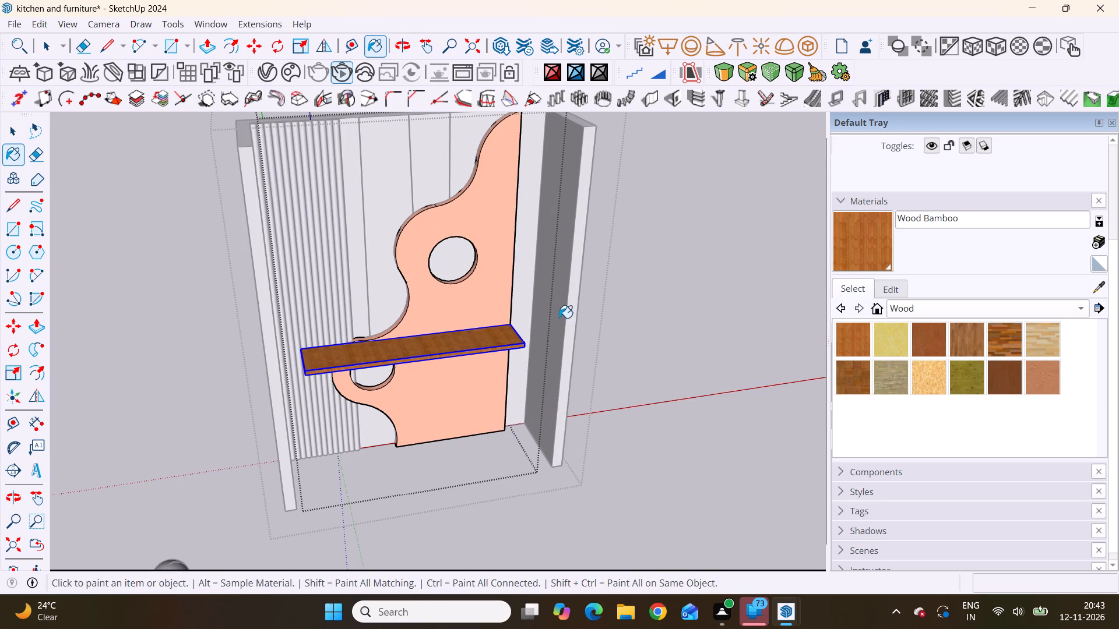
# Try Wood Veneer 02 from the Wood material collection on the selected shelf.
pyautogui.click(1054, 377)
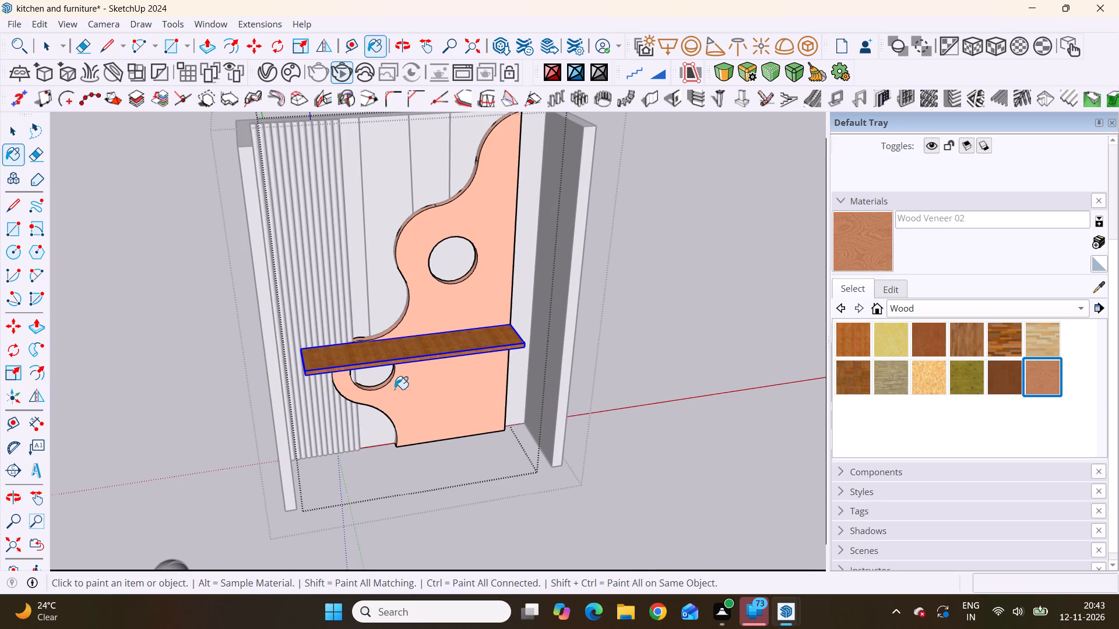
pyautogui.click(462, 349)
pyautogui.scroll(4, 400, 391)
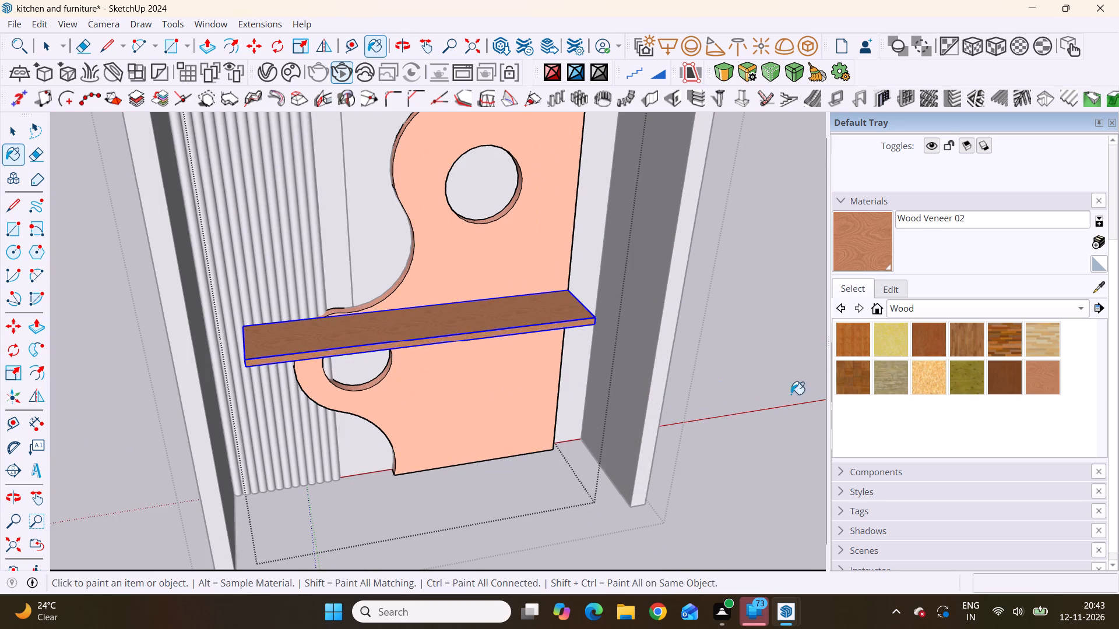
# Paint the selected shelf with Wood Floor Parquet from the Wood material collection and inspect its grain up close.
pyautogui.click(842, 384)
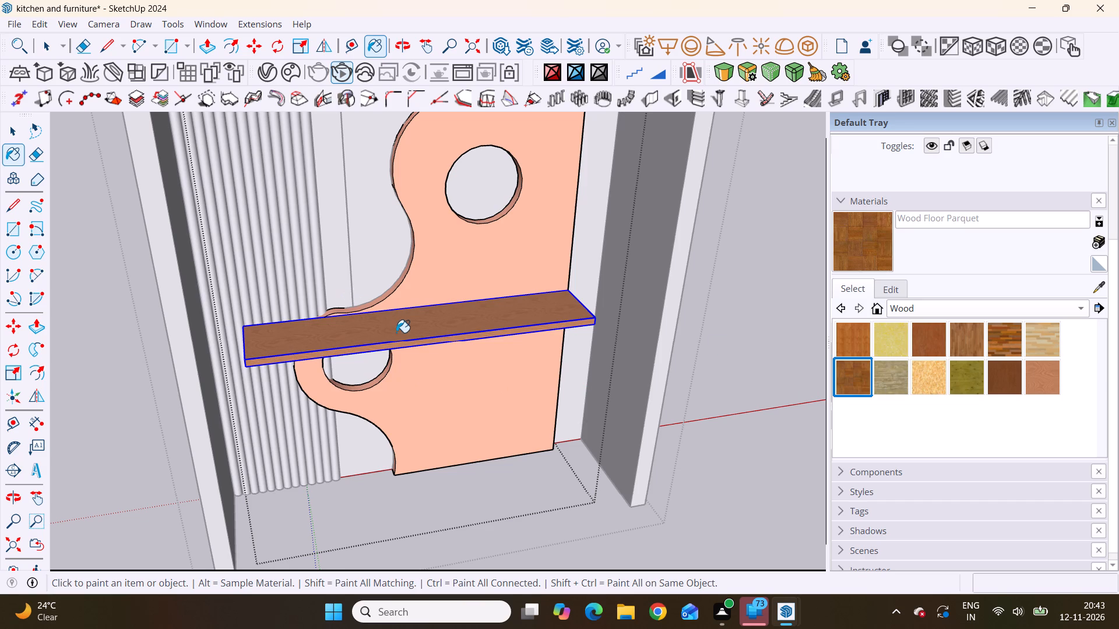
pyautogui.click(396, 333)
pyautogui.scroll(-5, 323, 364)
pyautogui.scroll(10, 389, 387)
pyautogui.moveTo(389, 387); pyautogui.dragTo(392, 341, button='middle')
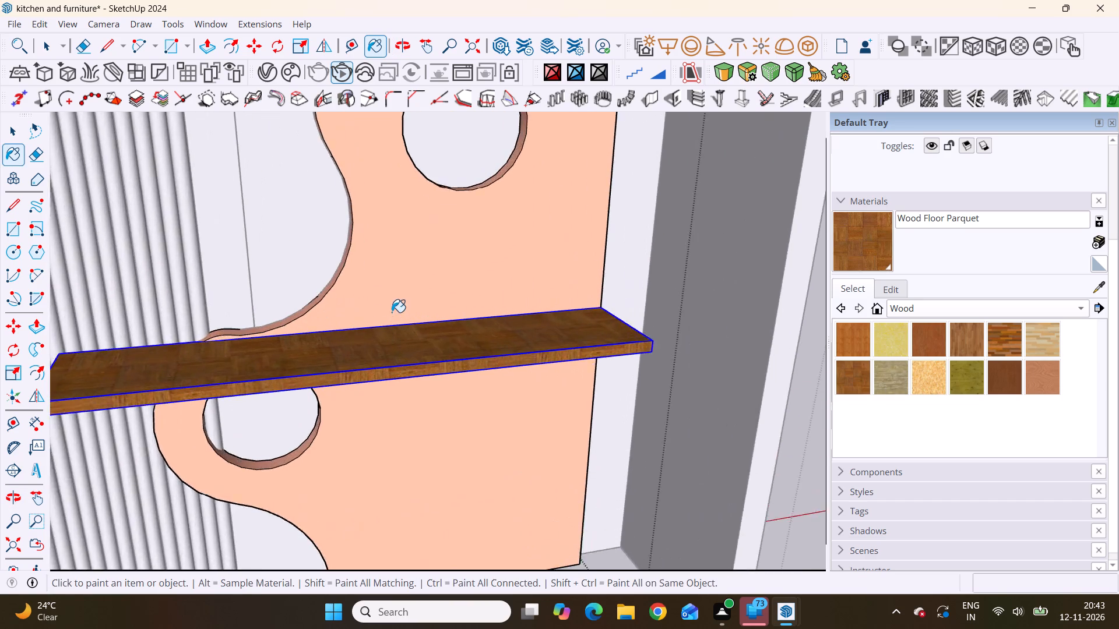
pyautogui.scroll(4, 392, 312)
pyautogui.scroll(-19, 361, 302)
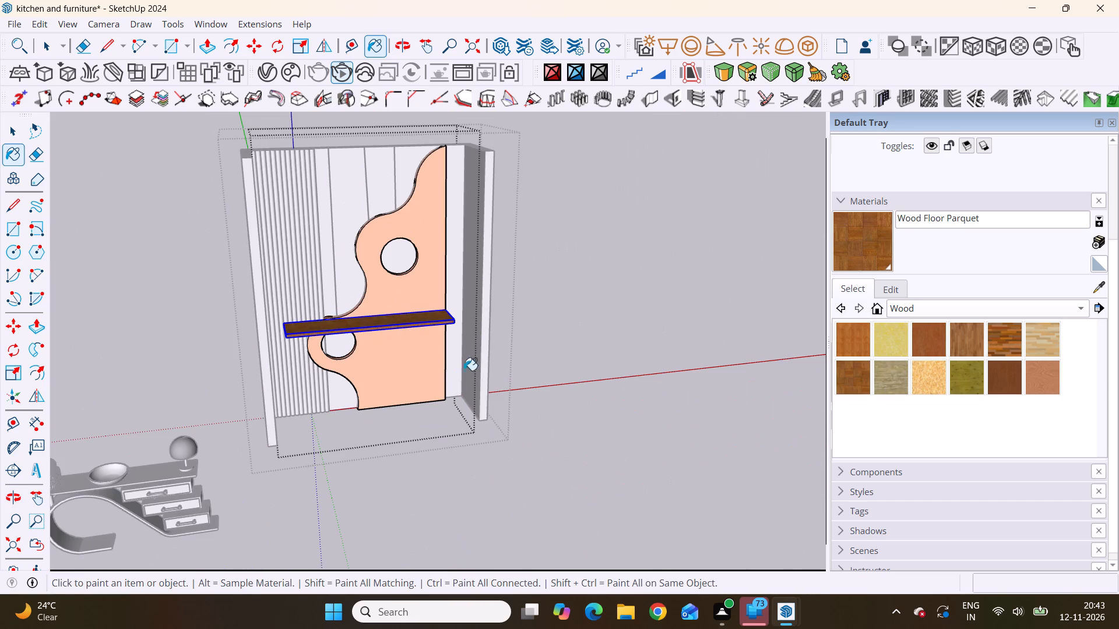
# Compare the parquet-textured shelf with the shelf in the reference wall unit image from several angles.
pyautogui.moveTo(0, 464); pyautogui.dragTo(0, 455, button='middle')
pyautogui.scroll(-9, 253, 321)
pyautogui.moveTo(387, 394); pyautogui.dragTo(0, 531, button='middle')
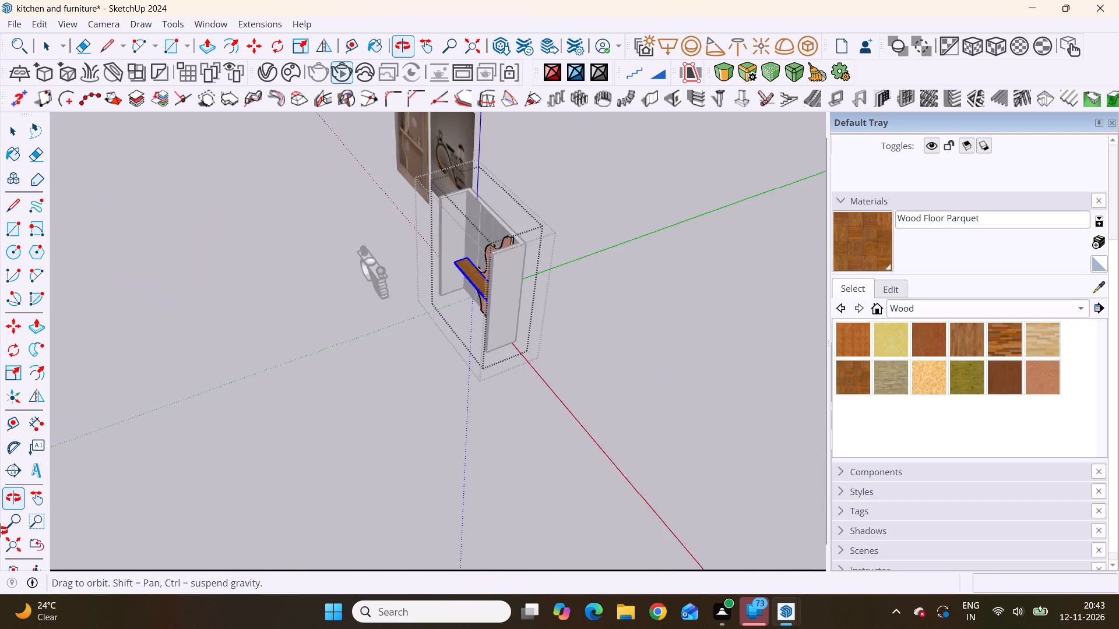
pyautogui.moveTo(0, 531); pyautogui.dragTo(356, 455, button='middle')
pyautogui.moveTo(351, 455); pyautogui.dragTo(269, 423, button='middle')
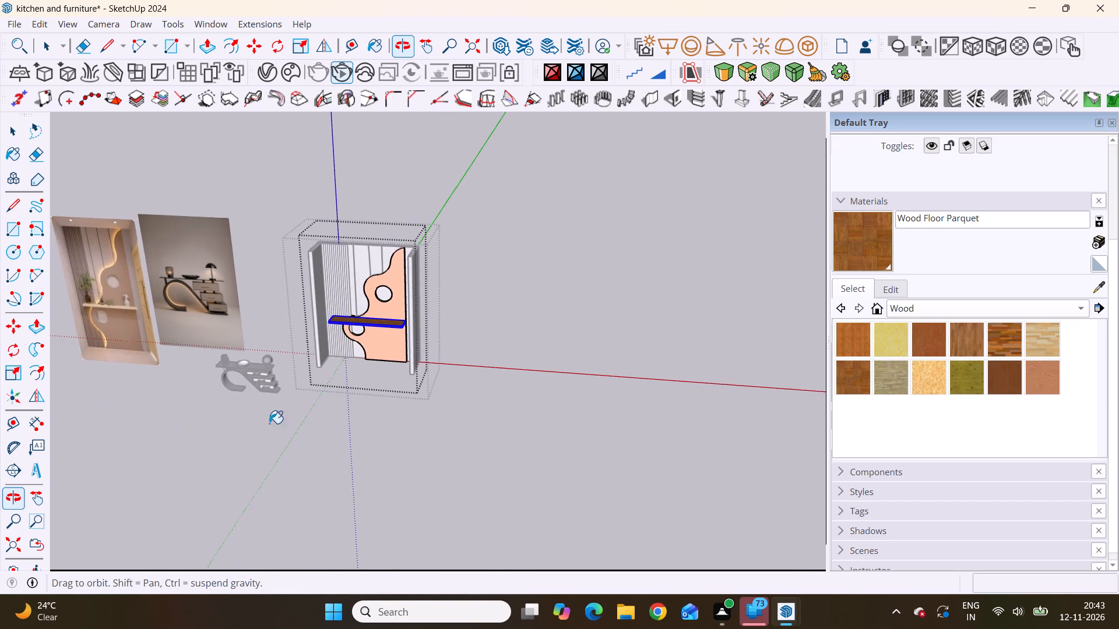
pyautogui.moveTo(269, 423); pyautogui.dragTo(267, 432, button='middle')
pyautogui.scroll(13, 336, 314)
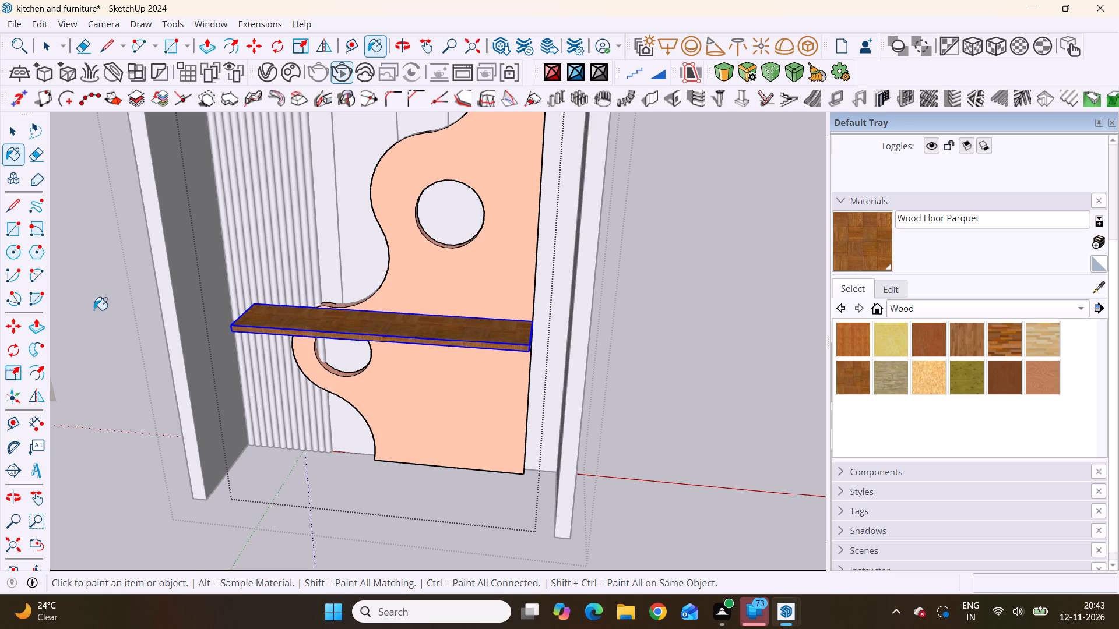
pyautogui.scroll(-5, 142, 325)
pyautogui.scroll(-4, 273, 398)
pyautogui.moveTo(287, 396); pyautogui.dragTo(356, 401, button='middle')
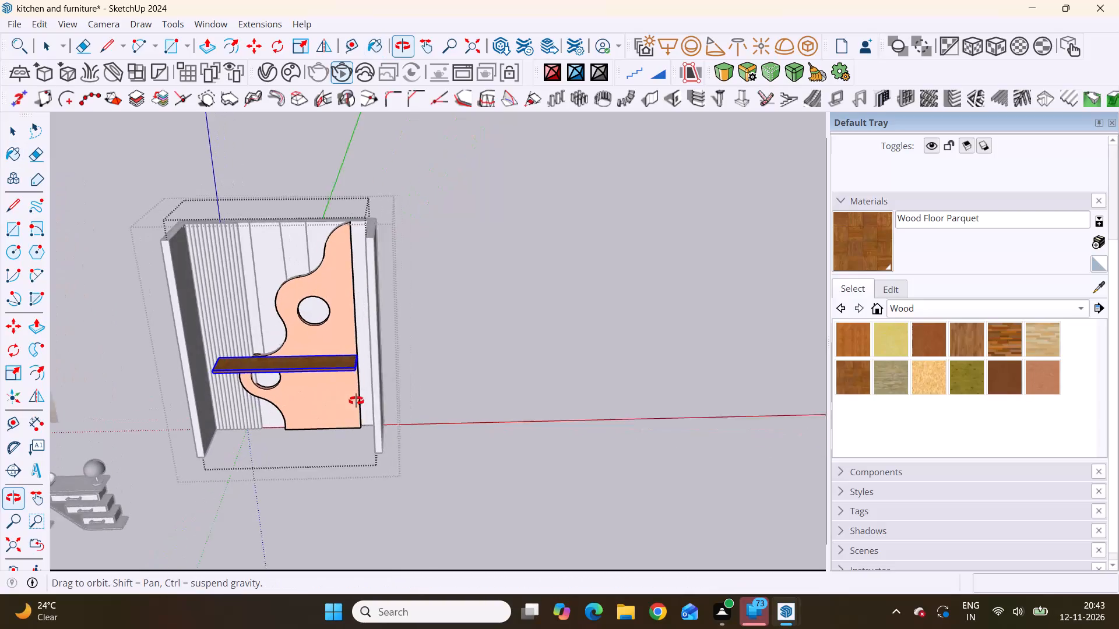
pyautogui.moveTo(356, 401); pyautogui.dragTo(314, 391, button='middle')
pyautogui.scroll(11, 314, 391)
pyautogui.scroll(-4, 495, 324)
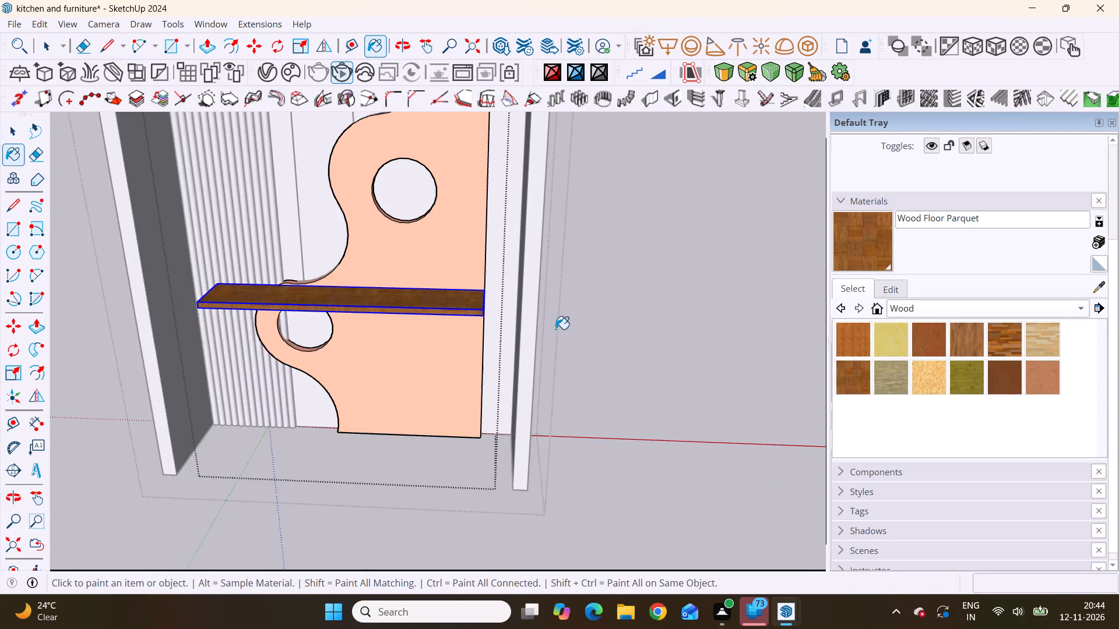
pyautogui.scroll(-11, 555, 329)
pyautogui.scroll(2, 354, 348)
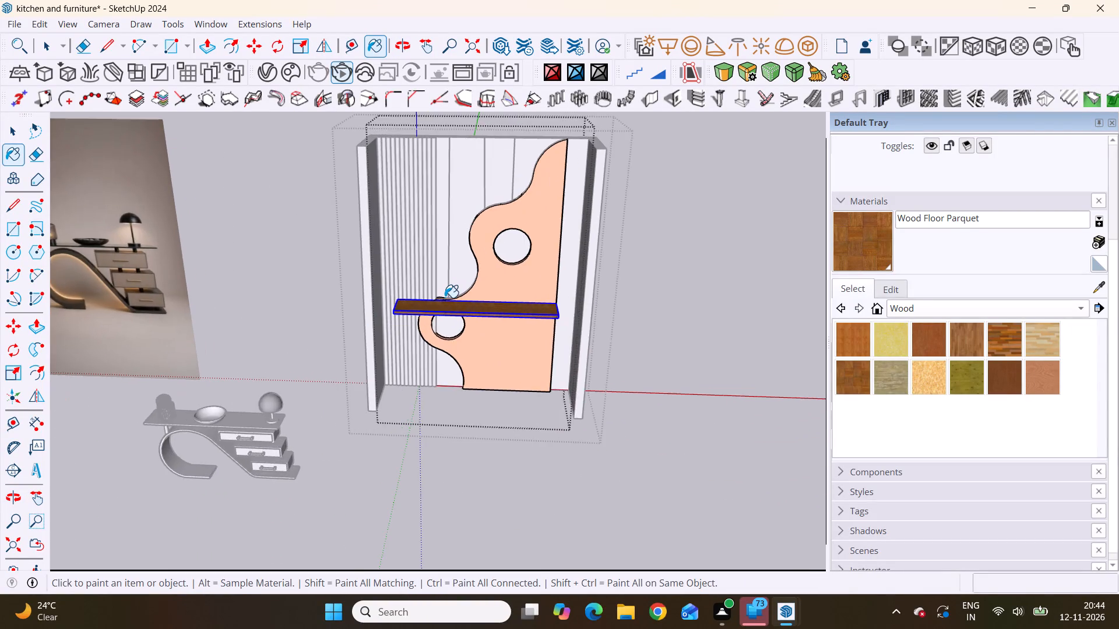
pyautogui.scroll(3, 445, 297)
pyautogui.scroll(-6, 444, 303)
pyautogui.scroll(4, 472, 337)
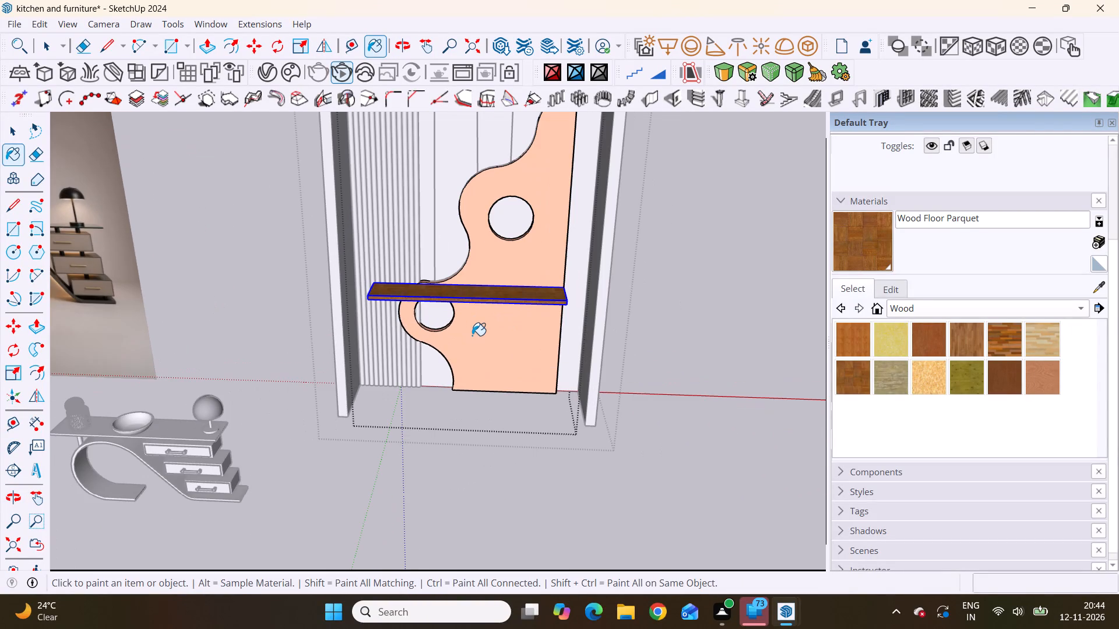
pyautogui.scroll(-10, 710, 254)
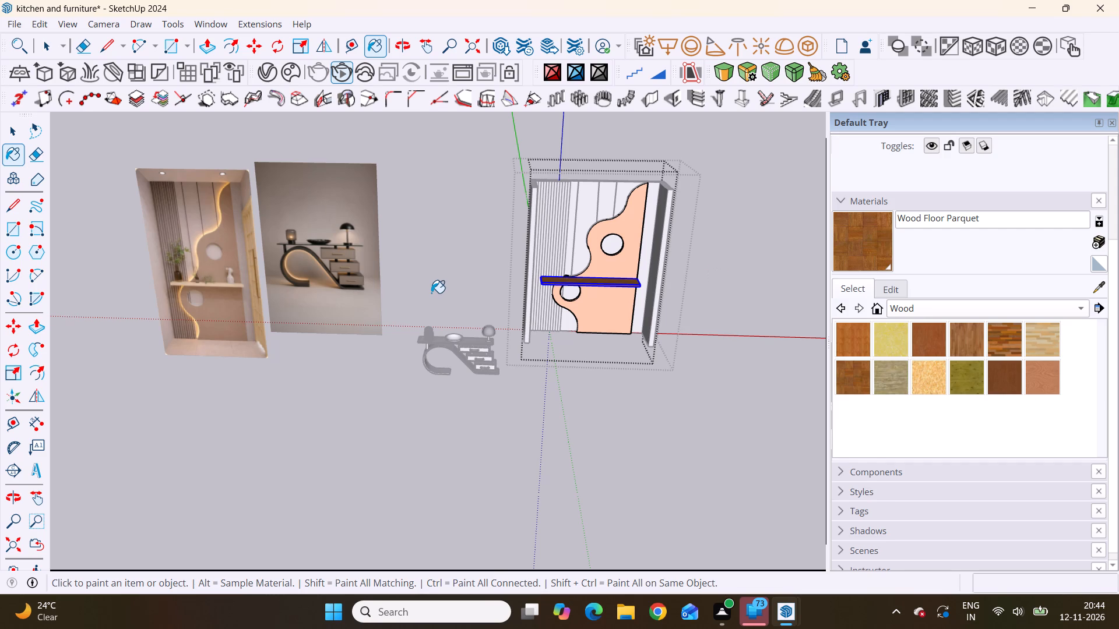
# Stop painting and close the inner group that holds the shelf and wavy panel.
pyautogui.press('Escape')
pyautogui.press('space')
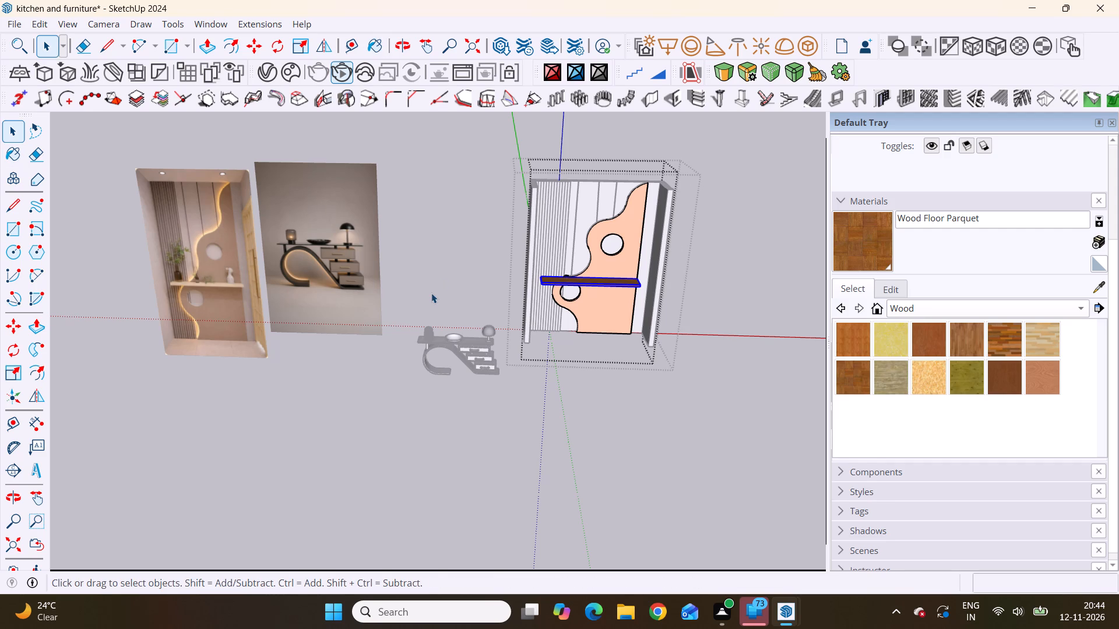
pyautogui.doubleClick(715, 221)
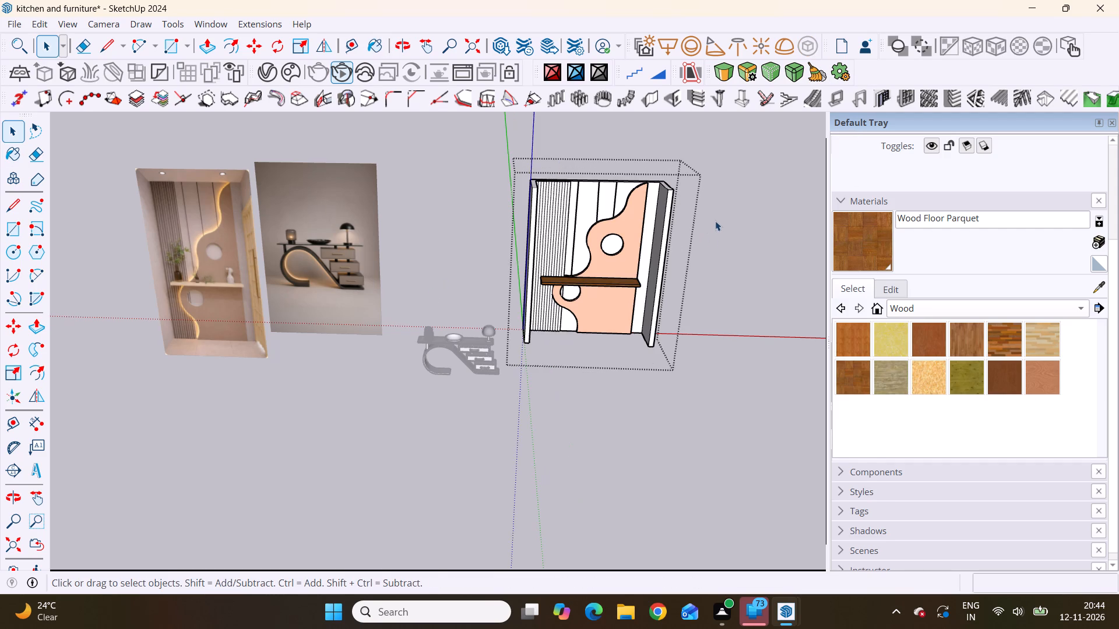
# Examine the wall unit's shelf and panel finishes alongside the reference wall unit image.
pyautogui.scroll(4, 647, 279)
pyautogui.moveTo(614, 249); pyautogui.dragTo(498, 186, button='middle')
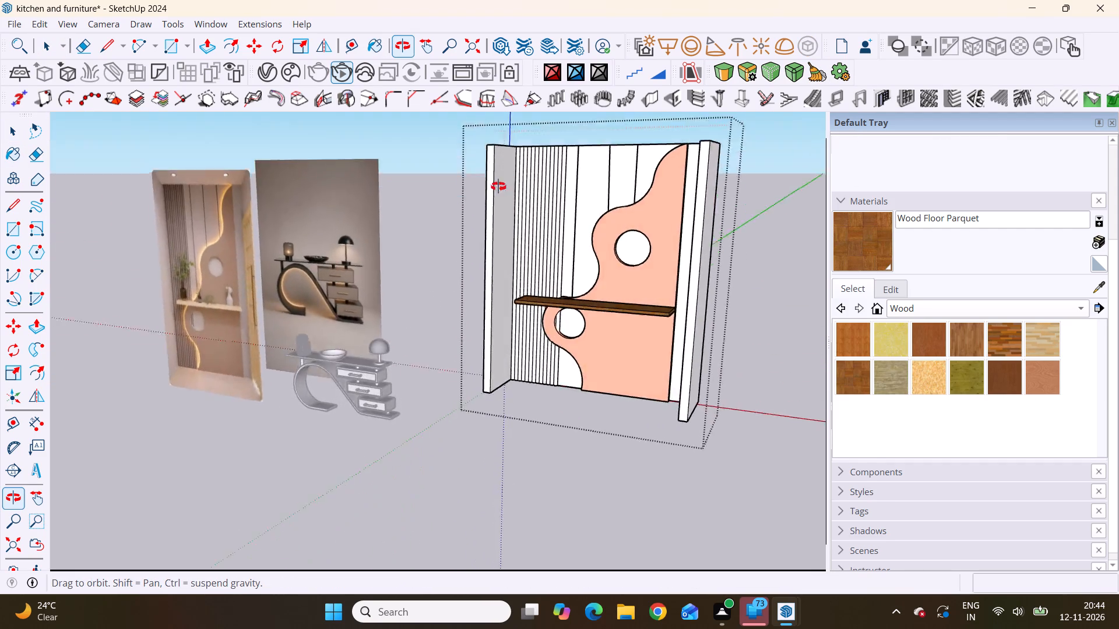
pyautogui.moveTo(498, 186); pyautogui.dragTo(624, 205, button='middle')
pyautogui.scroll(-6, 623, 214)
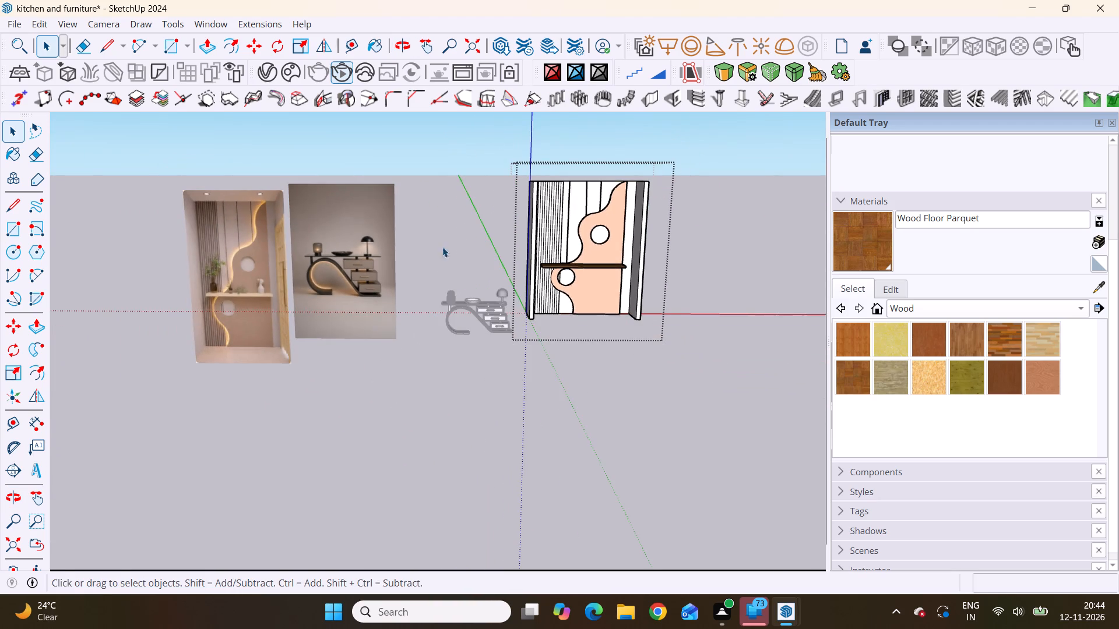
pyautogui.scroll(10, 251, 288)
pyautogui.moveTo(298, 255); pyautogui.dragTo(270, 288, button='middle')
pyautogui.scroll(-13, 270, 288)
pyautogui.scroll(6, 679, 341)
pyautogui.scroll(5, 441, 273)
pyautogui.moveTo(448, 259); pyautogui.dragTo(515, 358, button='middle')
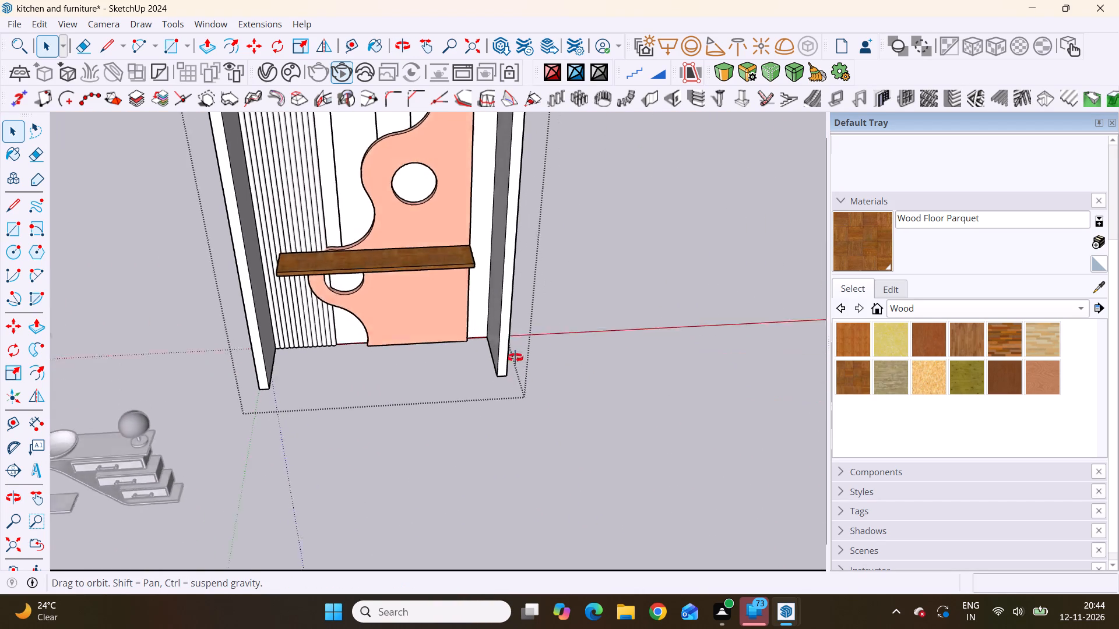
pyautogui.moveTo(515, 358); pyautogui.dragTo(639, 284, button='middle')
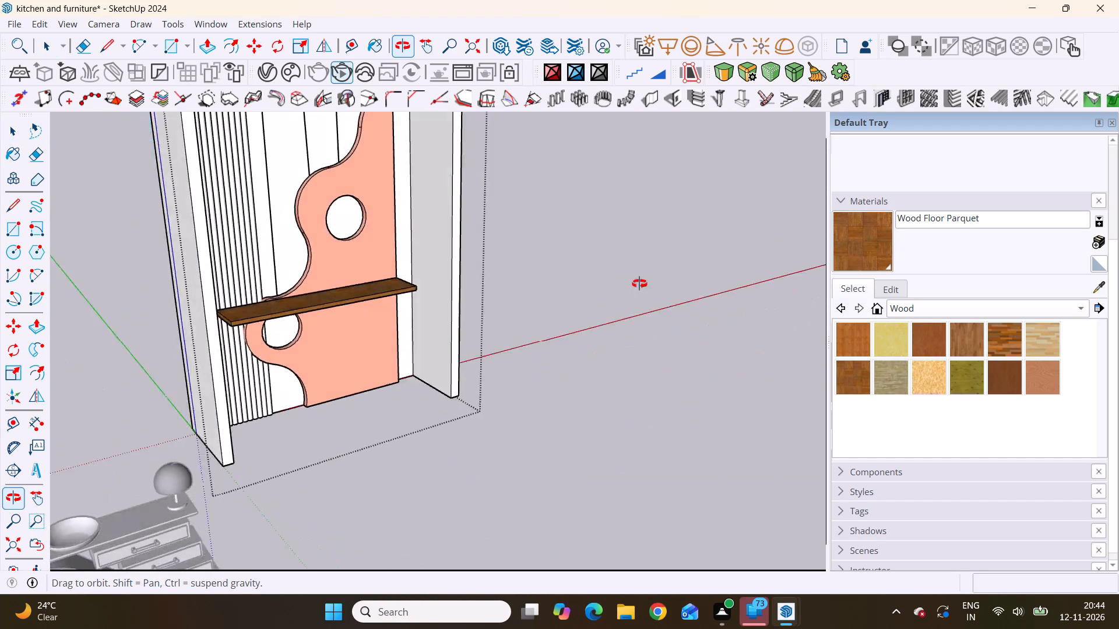
pyautogui.moveTo(639, 284); pyautogui.dragTo(668, 443, button='middle')
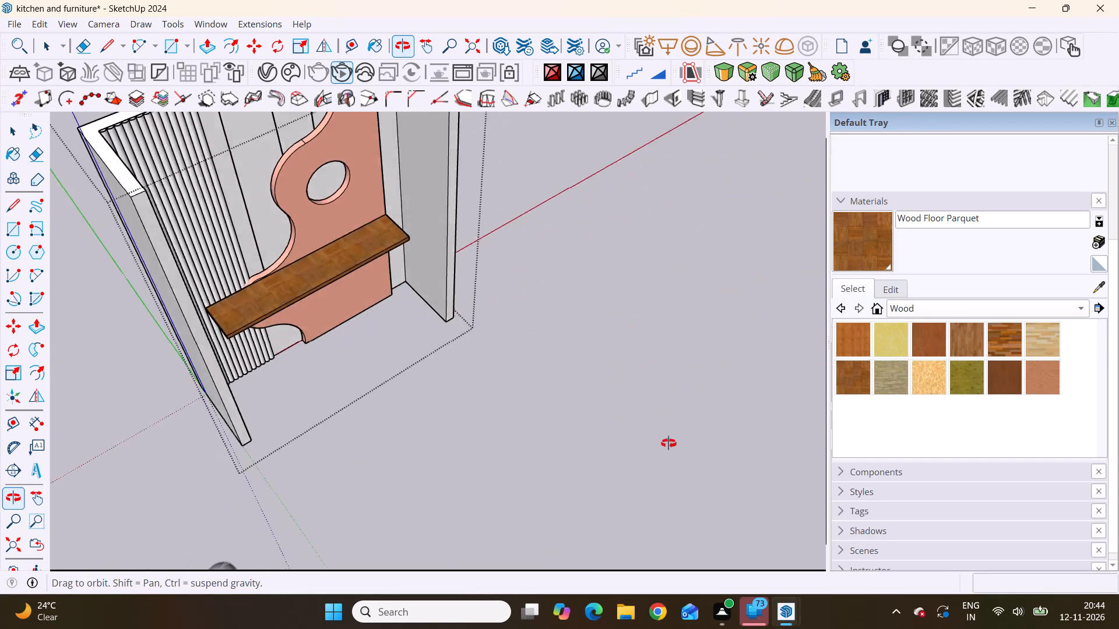
pyautogui.moveTo(668, 443); pyautogui.dragTo(461, 262, button='middle')
pyautogui.scroll(-9, 461, 262)
pyautogui.scroll(2, 376, 298)
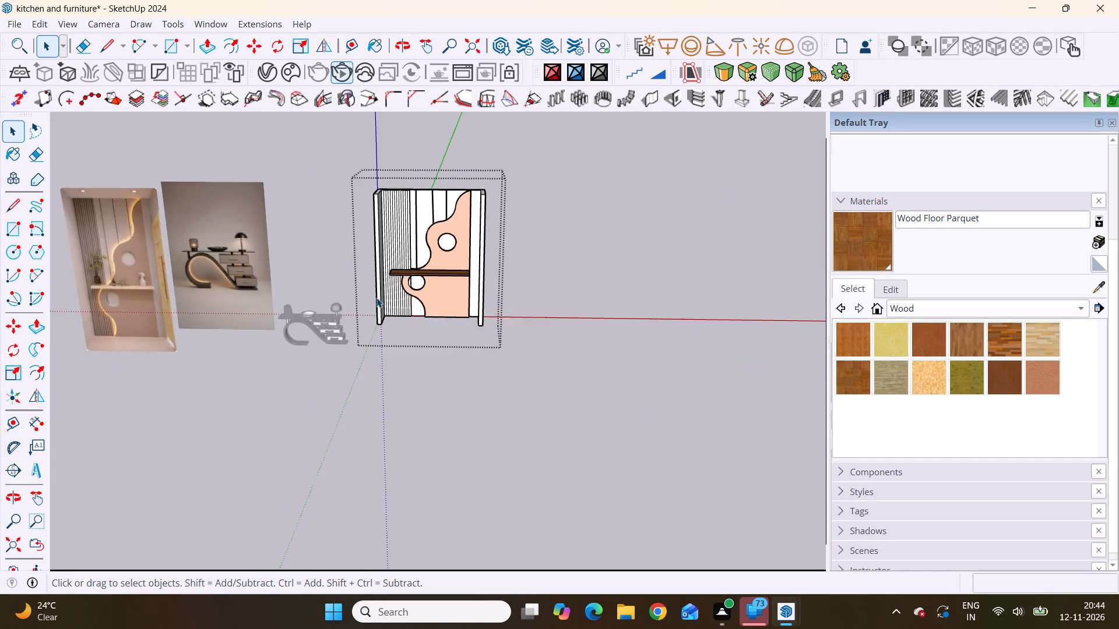
# Open the shelf's group inside the wall unit and paint the shelf with Wood Cherry Original.
pyautogui.scroll(9, 376, 298)
pyautogui.moveTo(413, 257); pyautogui.dragTo(418, 381, button='middle')
pyautogui.scroll(5, 517, 179)
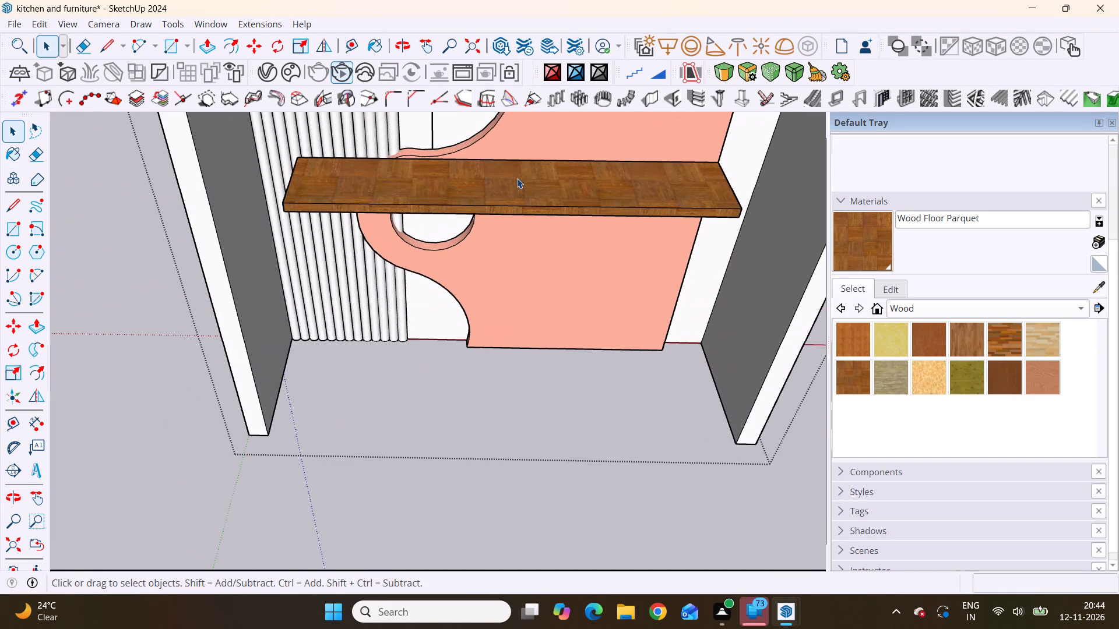
pyautogui.click(549, 190)
pyautogui.doubleClick(550, 191)
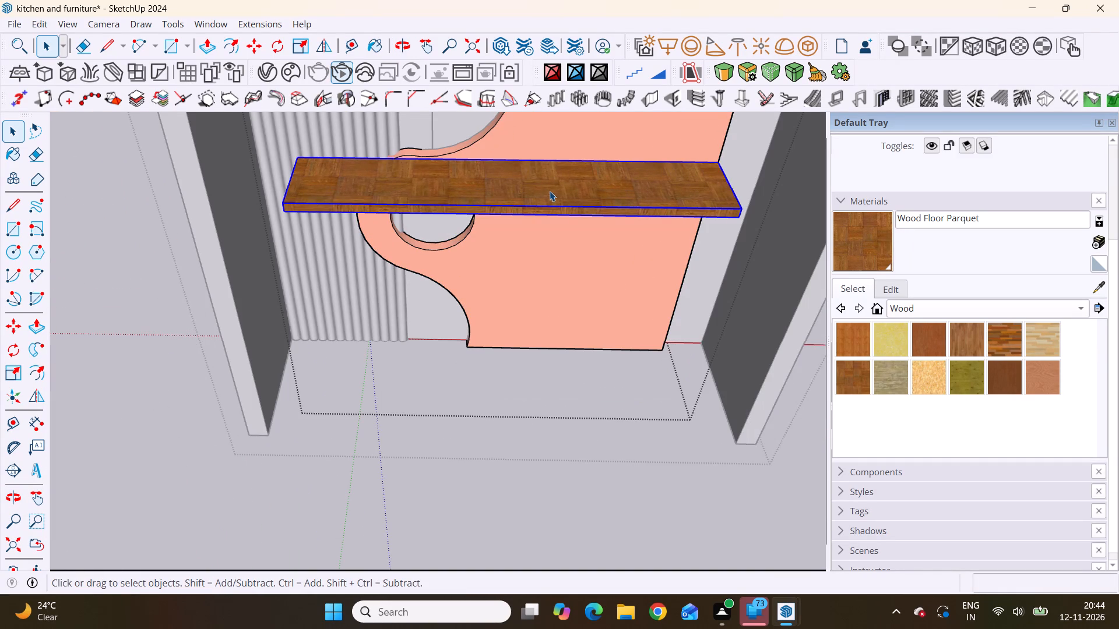
pyautogui.click(921, 344)
pyautogui.click(686, 189)
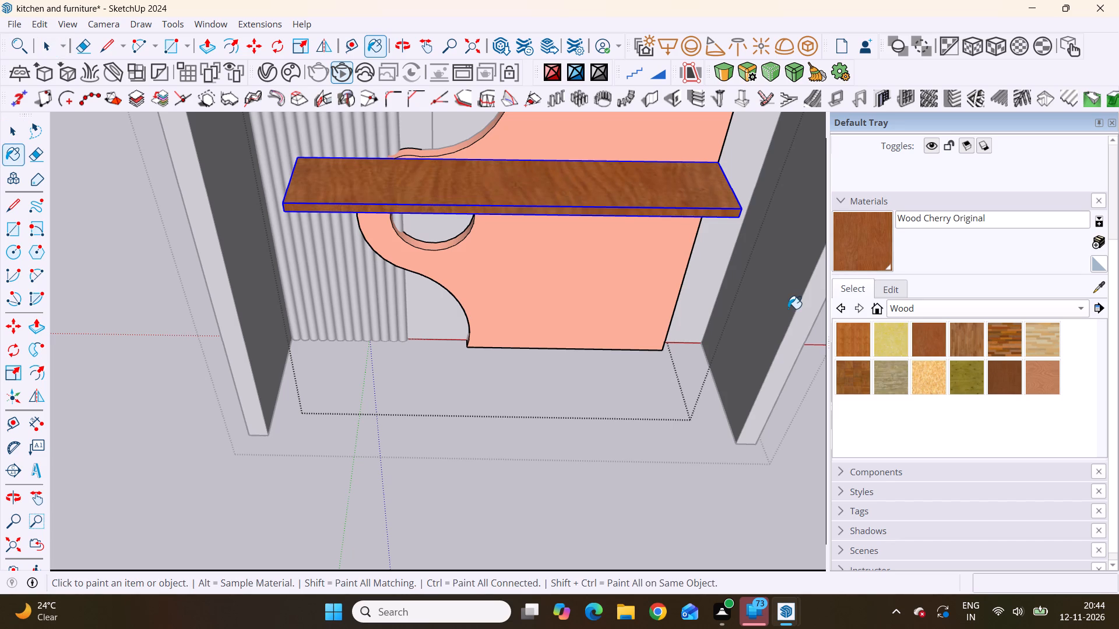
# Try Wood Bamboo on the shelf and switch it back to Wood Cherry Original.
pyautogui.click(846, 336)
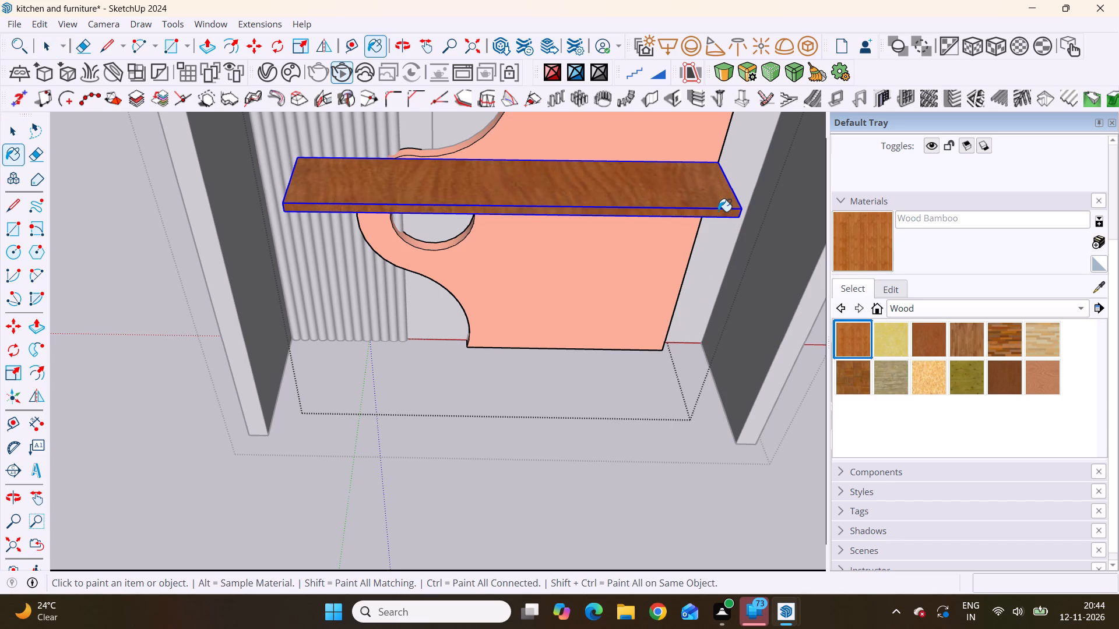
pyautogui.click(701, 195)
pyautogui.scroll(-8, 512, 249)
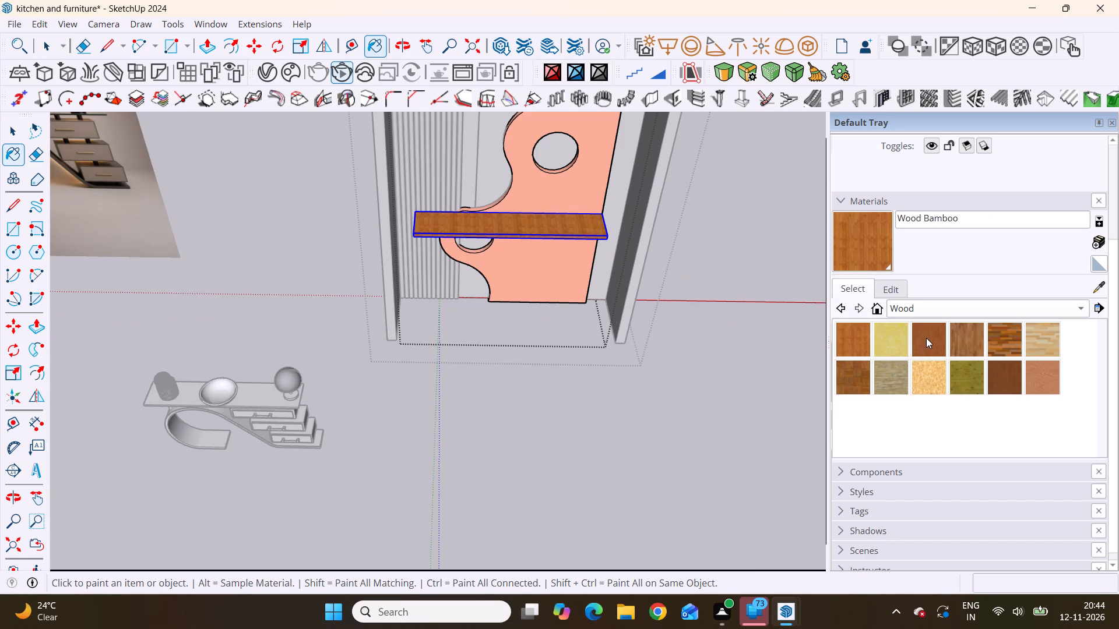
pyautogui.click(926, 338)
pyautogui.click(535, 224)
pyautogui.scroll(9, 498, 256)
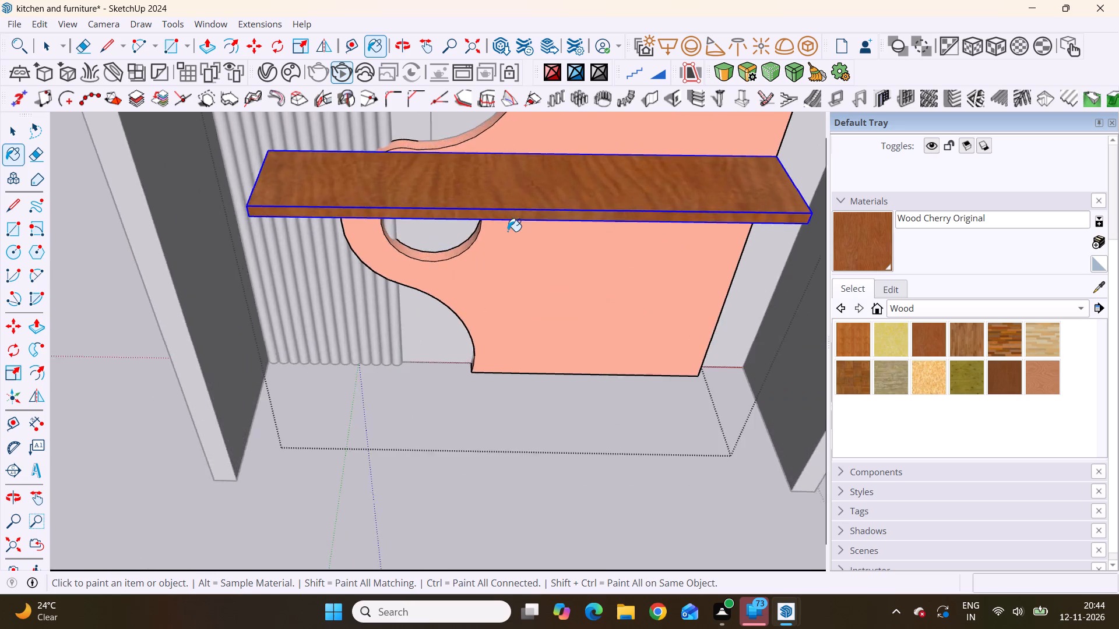
# Inspect the shelf's cherry wood finish up close and from several angles within the whole wall unit.
pyautogui.scroll(-17, 492, 231)
pyautogui.moveTo(465, 215); pyautogui.dragTo(451, 112, button='middle')
pyautogui.scroll(1, 451, 112)
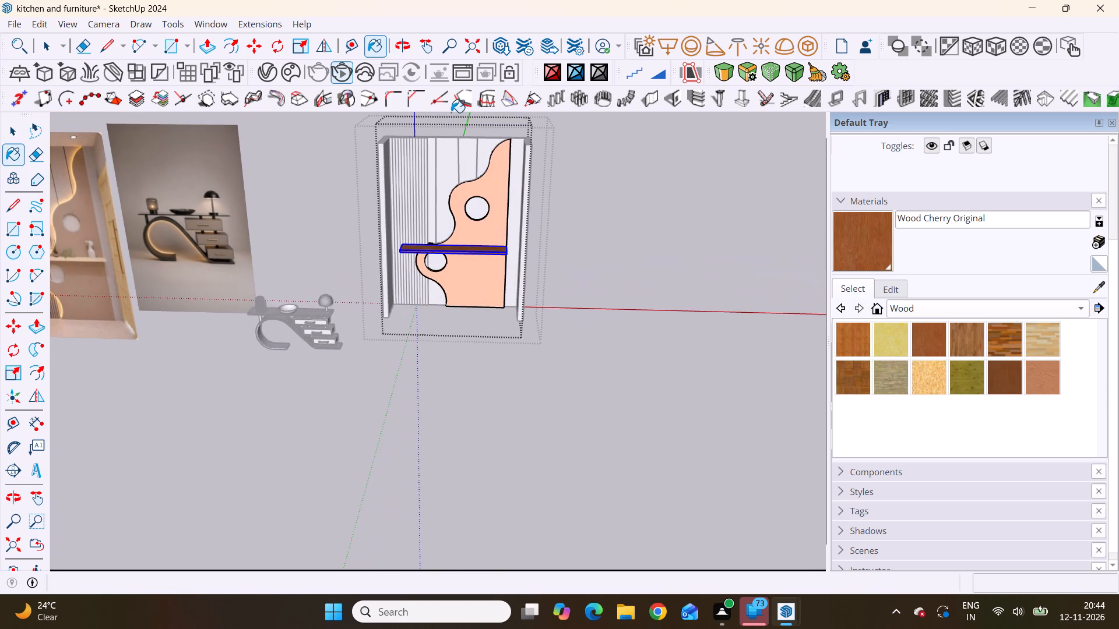
pyautogui.scroll(3, 396, 149)
pyautogui.scroll(-14, 396, 149)
pyautogui.moveTo(404, 167); pyautogui.dragTo(407, 116, button='middle')
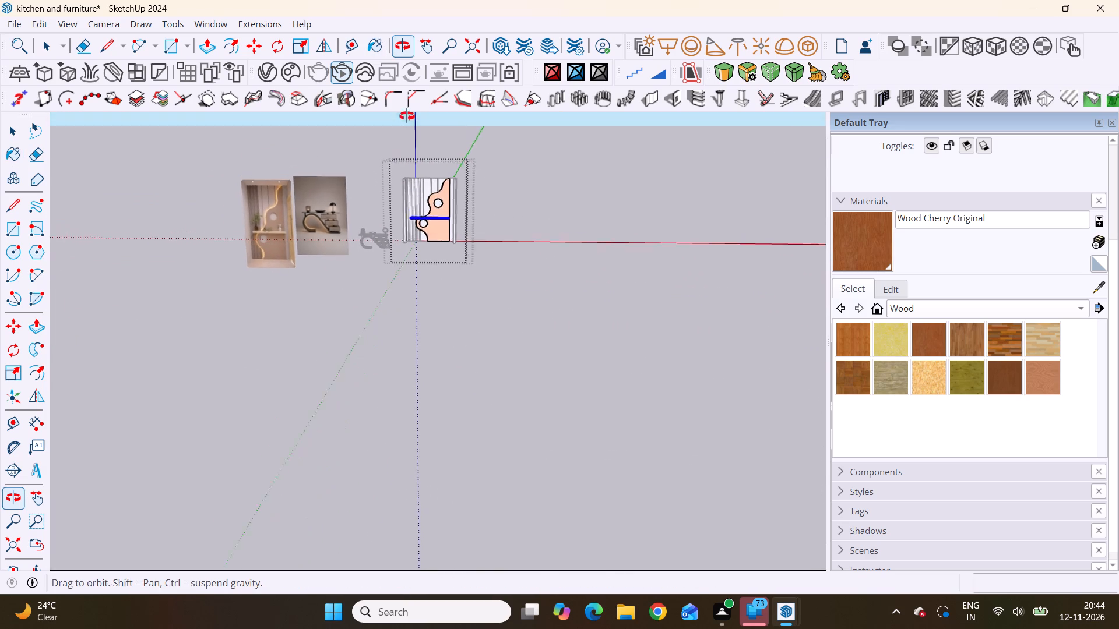
pyautogui.moveTo(407, 116); pyautogui.dragTo(407, 115, button='middle')
pyautogui.scroll(11, 418, 196)
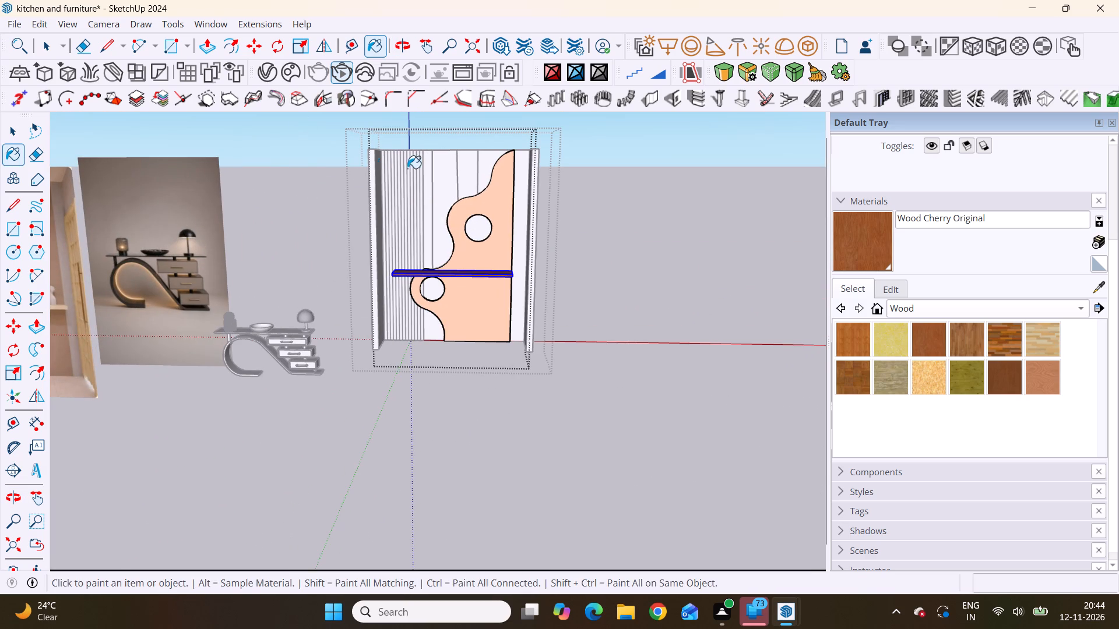
pyautogui.scroll(-8, 495, 179)
pyautogui.moveTo(460, 201); pyautogui.dragTo(506, 338, button='middle')
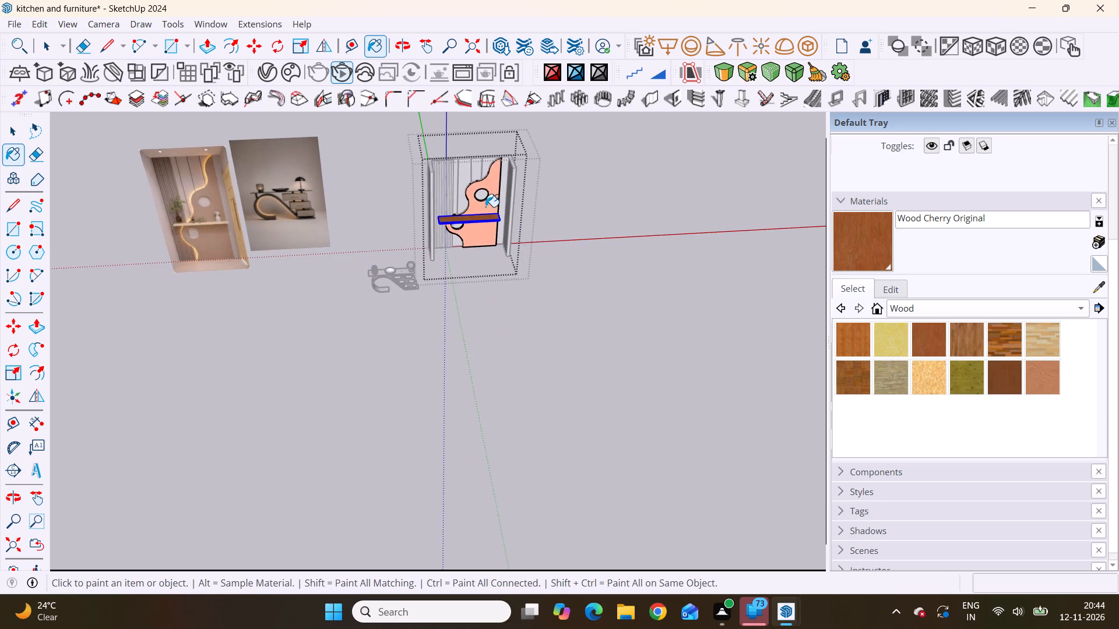
pyautogui.scroll(20, 485, 206)
pyautogui.scroll(2, 485, 206)
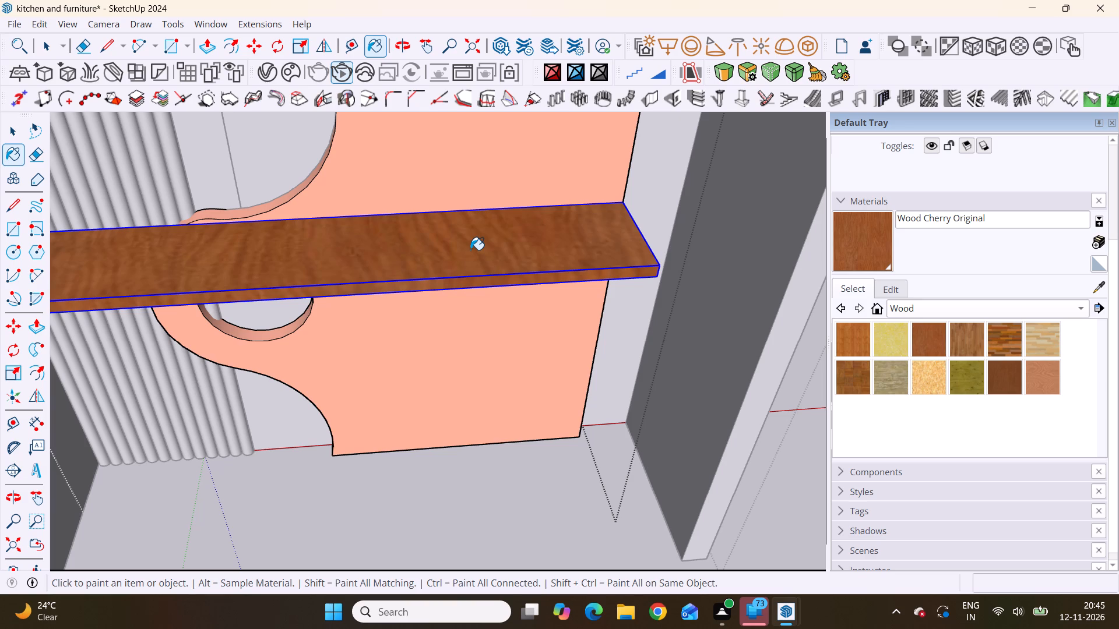
pyautogui.scroll(-15, 385, 284)
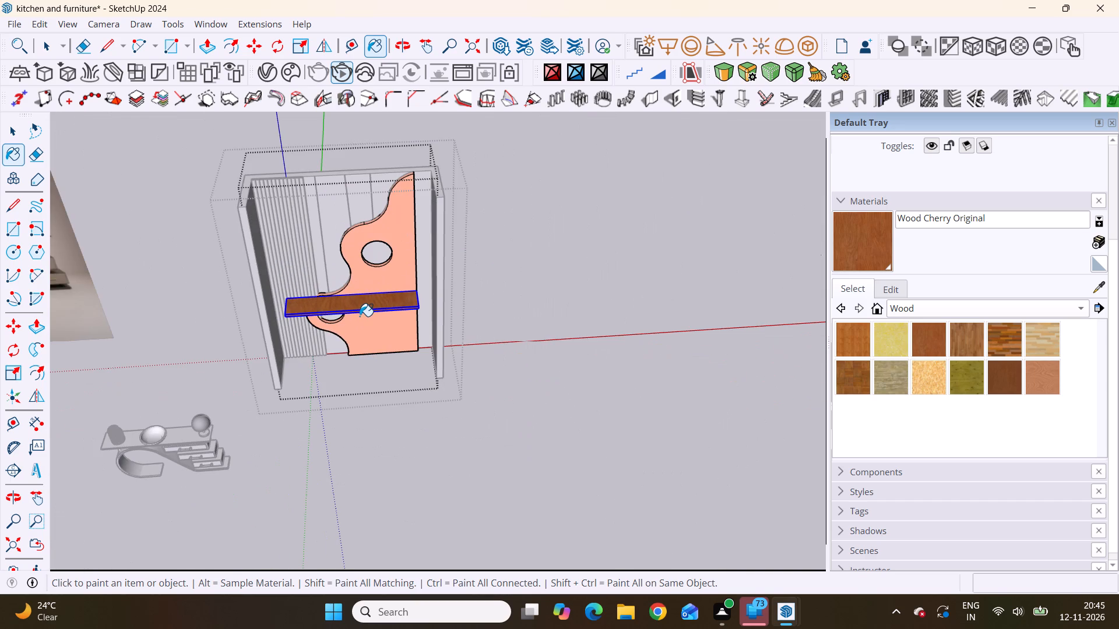
# Stop painting, deselect the shelf and close the inner group that holds it.
pyautogui.press('space')
pyautogui.moveTo(536, 203); pyautogui.dragTo(536, 238)
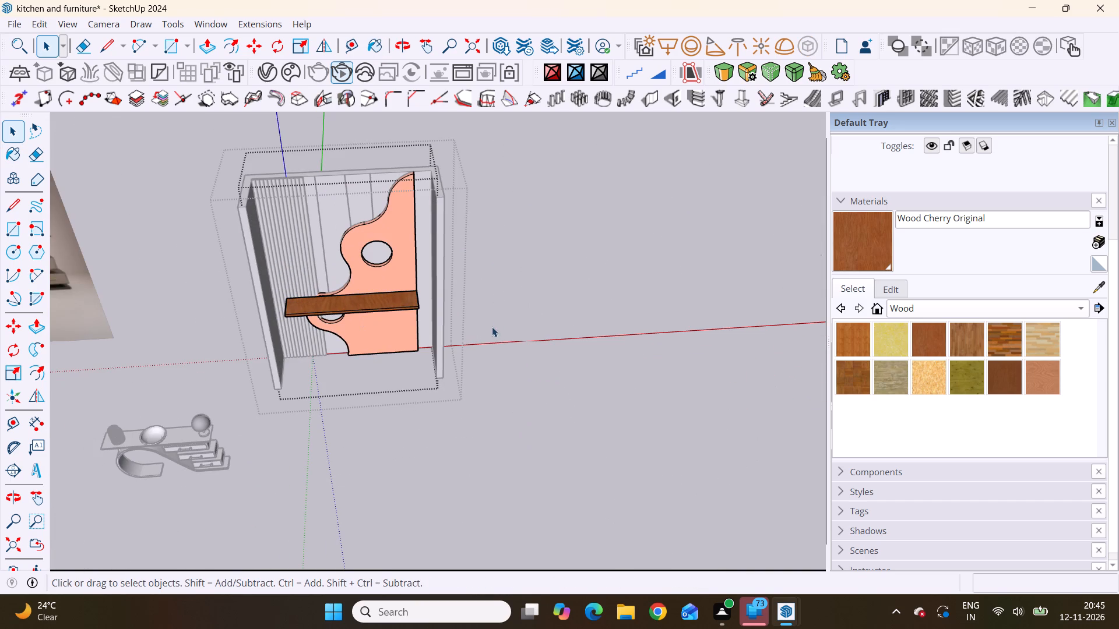
pyautogui.doubleClick(661, 243)
pyautogui.scroll(-7, 589, 349)
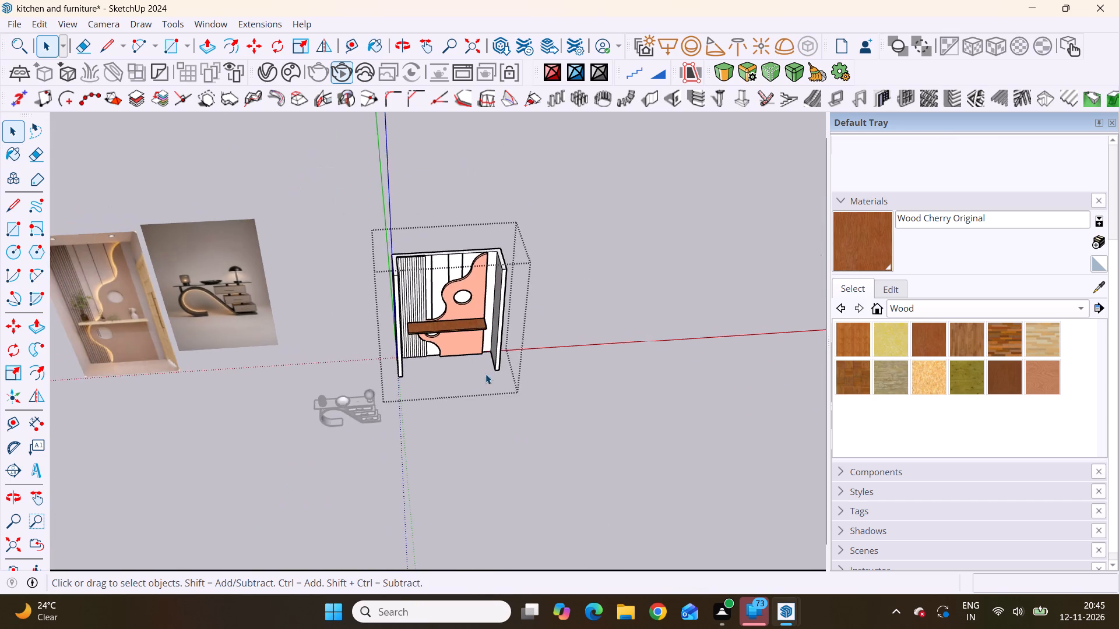
# Examine the fluted slats, wavy panel and shelf finishes in the reference wall unit image up close.
pyautogui.moveTo(485, 372); pyautogui.dragTo(441, 250, button='middle')
pyautogui.scroll(1, 440, 250)
pyautogui.scroll(-5, 442, 249)
pyautogui.scroll(5, 10, 355)
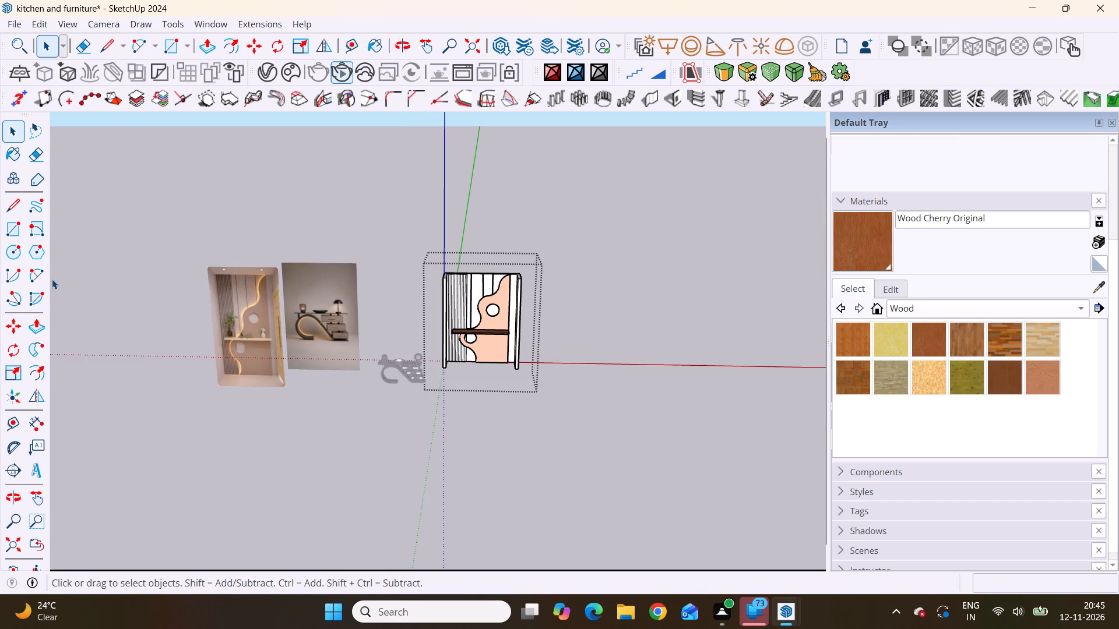
pyautogui.scroll(12, 52, 279)
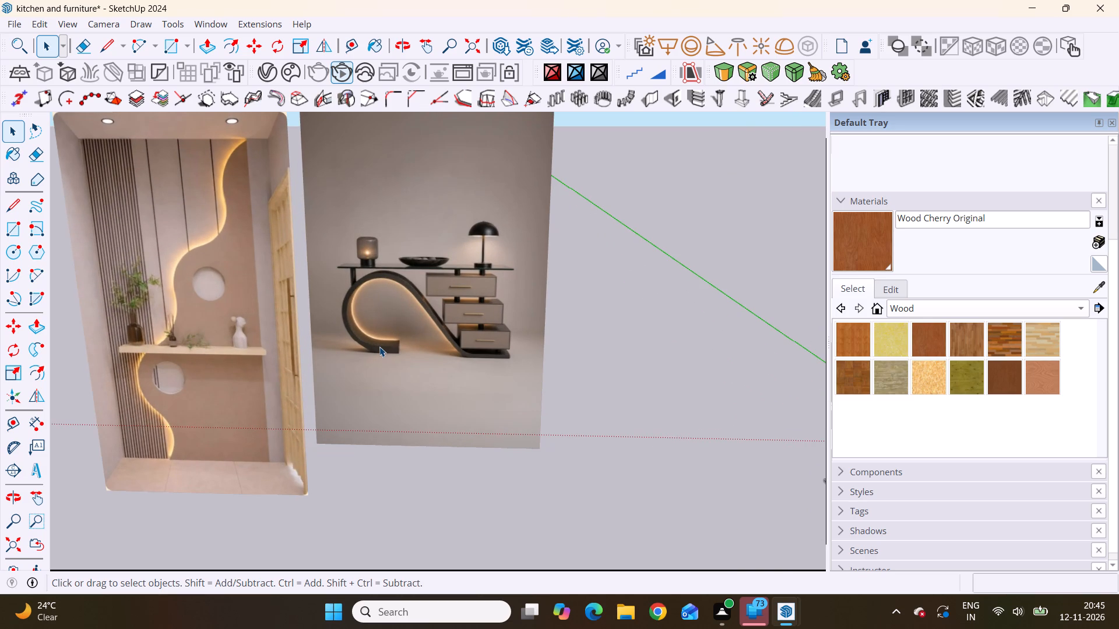
pyautogui.scroll(-5, 90, 489)
pyautogui.scroll(-8, 36, 469)
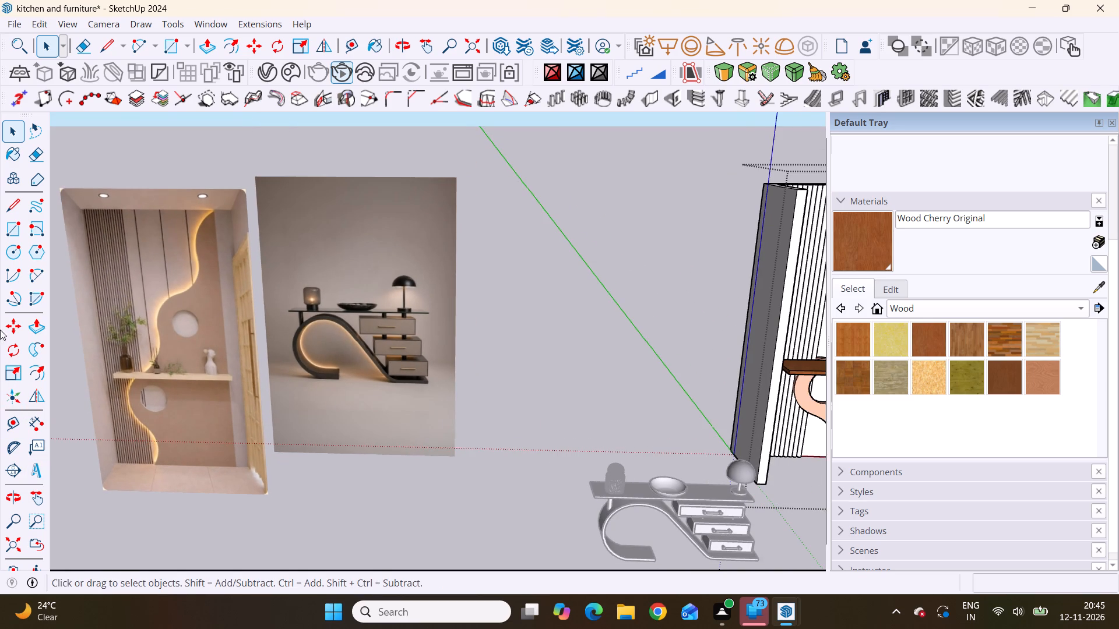
pyautogui.scroll(-4, 136, 285)
pyautogui.scroll(7, 153, 383)
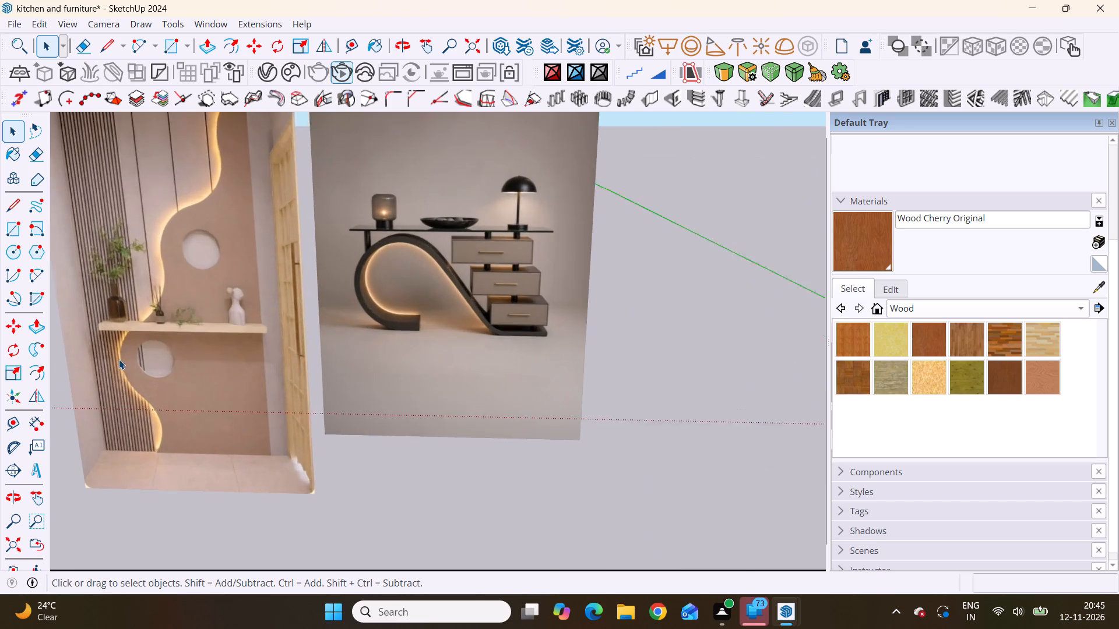
pyautogui.scroll(2, 119, 359)
pyautogui.scroll(-9, 116, 348)
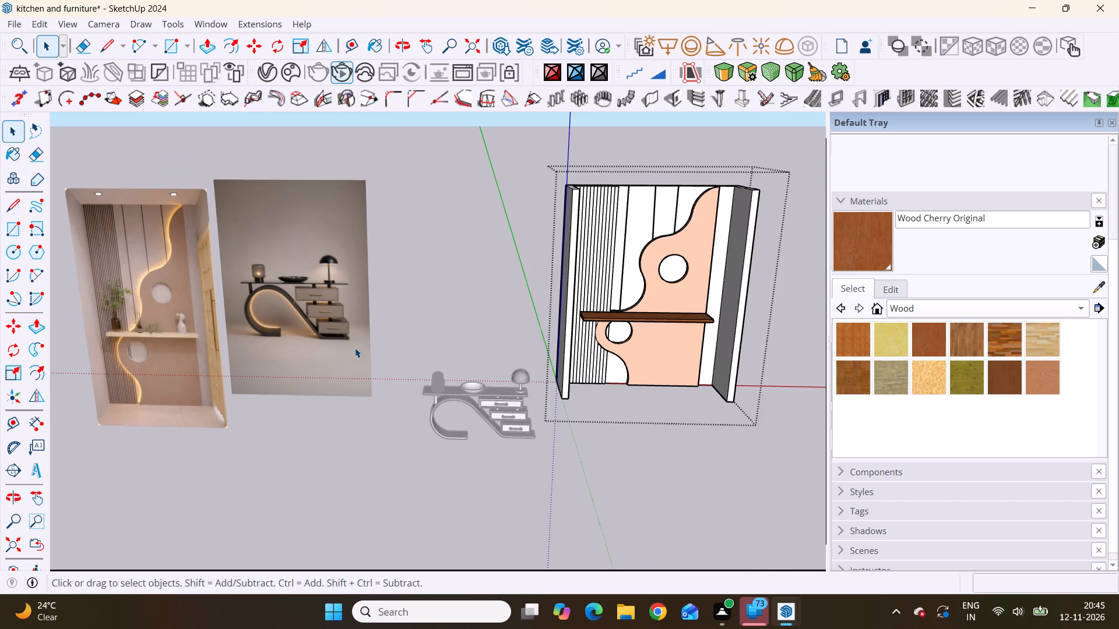
pyautogui.scroll(1, 355, 348)
pyautogui.scroll(-8, 356, 347)
pyautogui.scroll(9, 175, 360)
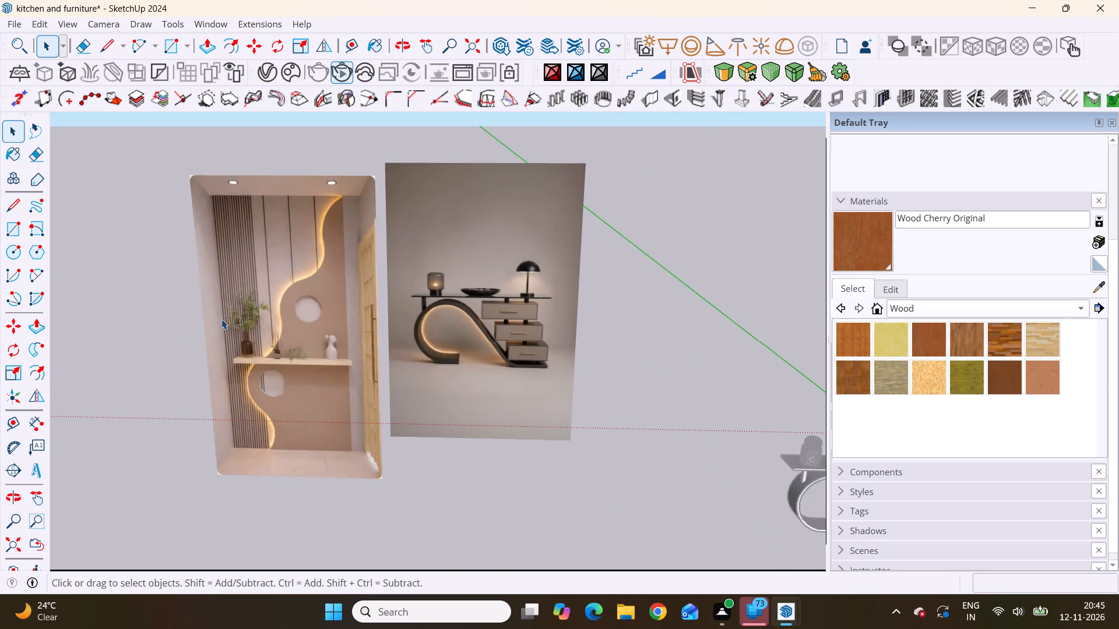
pyautogui.scroll(5, 221, 319)
pyautogui.moveTo(233, 323); pyautogui.dragTo(270, 453, button='middle')
pyautogui.moveTo(270, 453); pyautogui.dragTo(245, 448, button='middle')
pyautogui.scroll(-3, 207, 386)
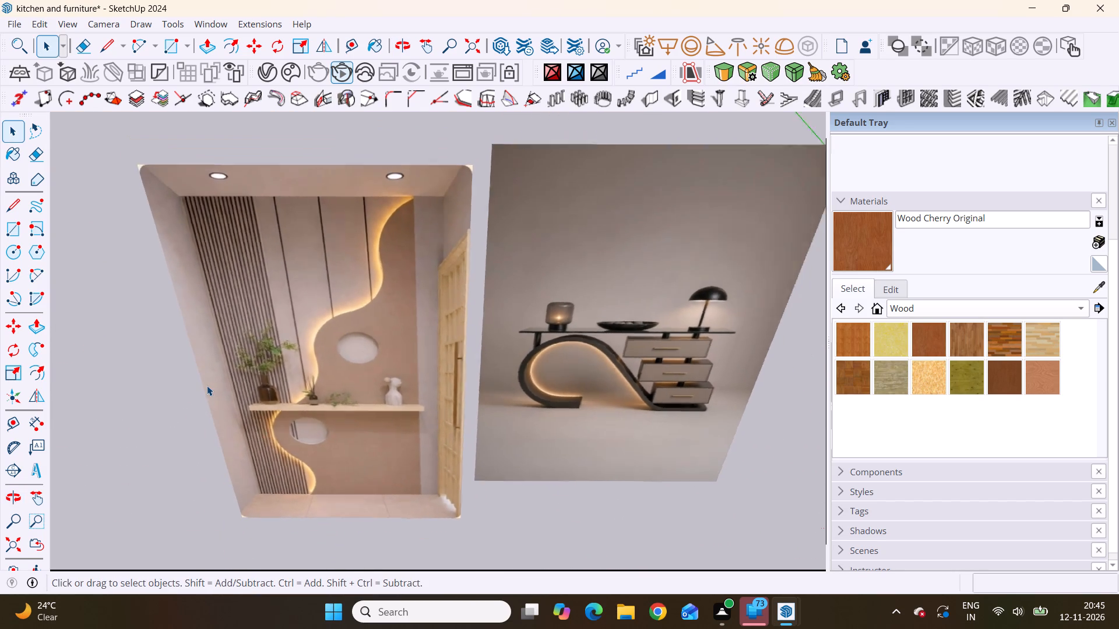
pyautogui.scroll(-2, 207, 386)
pyautogui.scroll(5, 325, 434)
pyautogui.scroll(4, 287, 376)
pyautogui.scroll(-7, 168, 270)
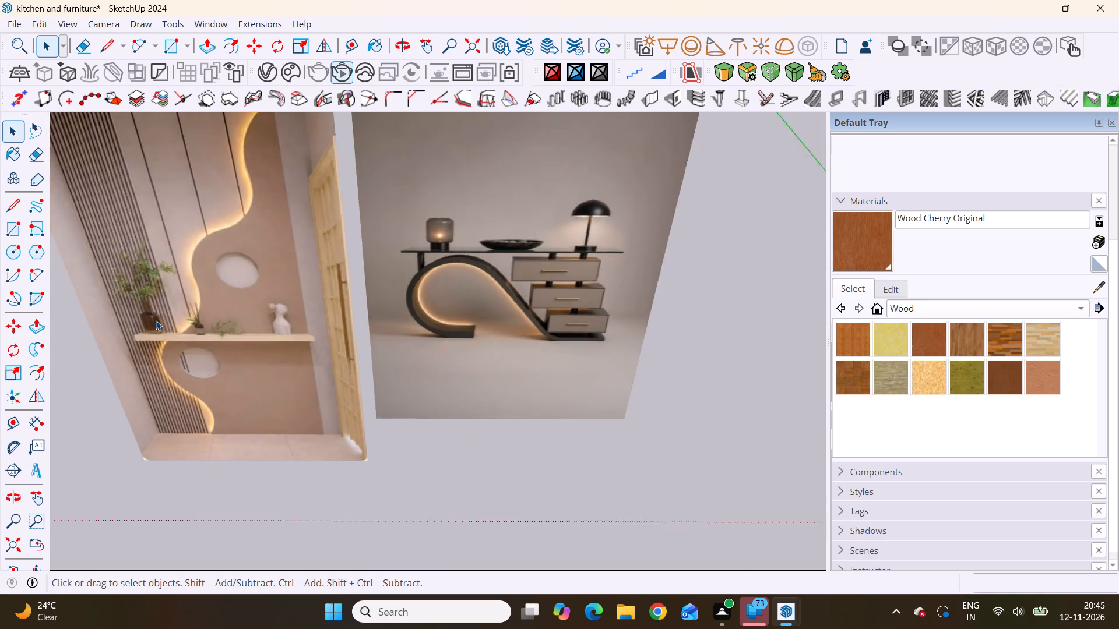
pyautogui.scroll(-14, 156, 320)
# Compare the modelled wall unit's fluted slats and back panel with the reference wall unit image.
pyautogui.moveTo(385, 402); pyautogui.dragTo(393, 220, button='middle')
pyautogui.scroll(1, 393, 220)
pyautogui.scroll(9, 551, 351)
pyautogui.scroll(1, 312, 427)
pyautogui.scroll(-4, 342, 406)
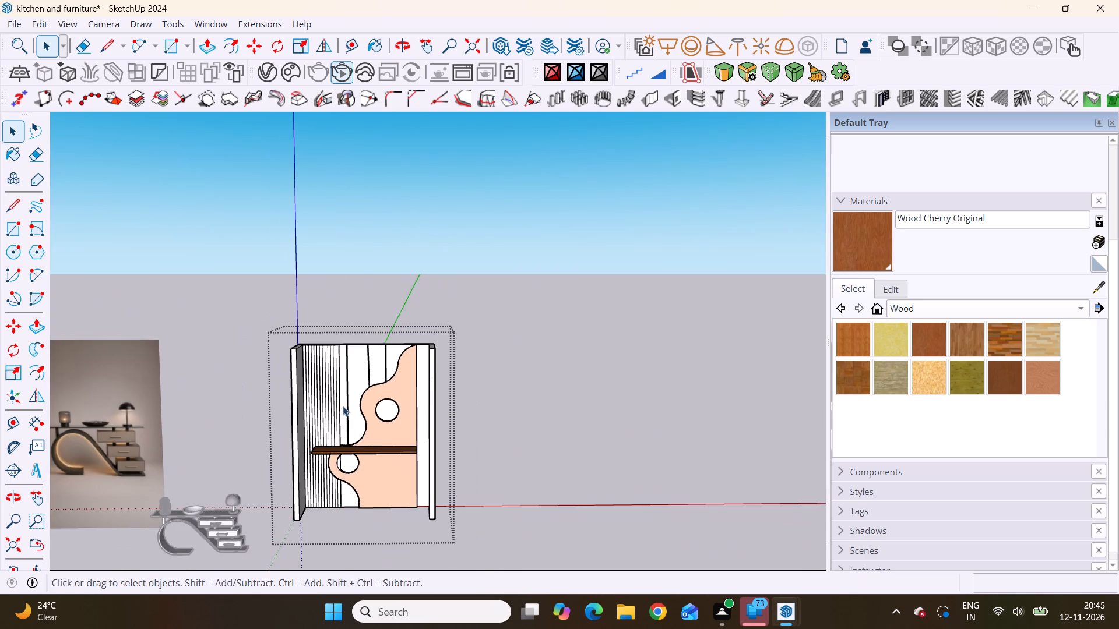
pyautogui.scroll(3, 343, 391)
pyautogui.scroll(-12, 439, 374)
pyautogui.scroll(9, 245, 472)
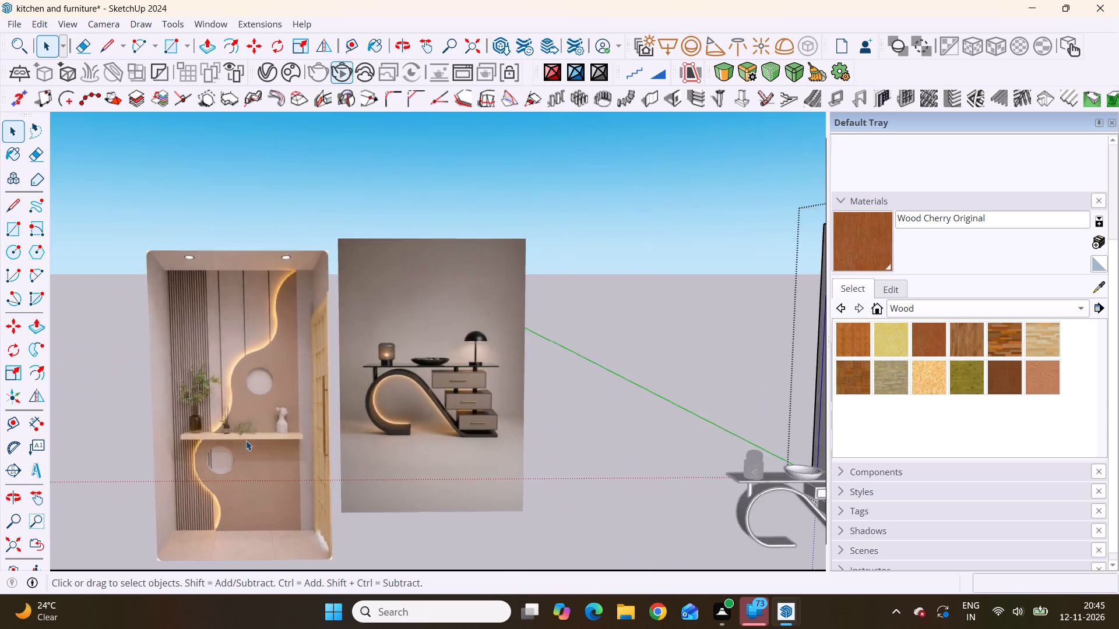
pyautogui.scroll(4, 246, 440)
pyautogui.scroll(-9, 247, 430)
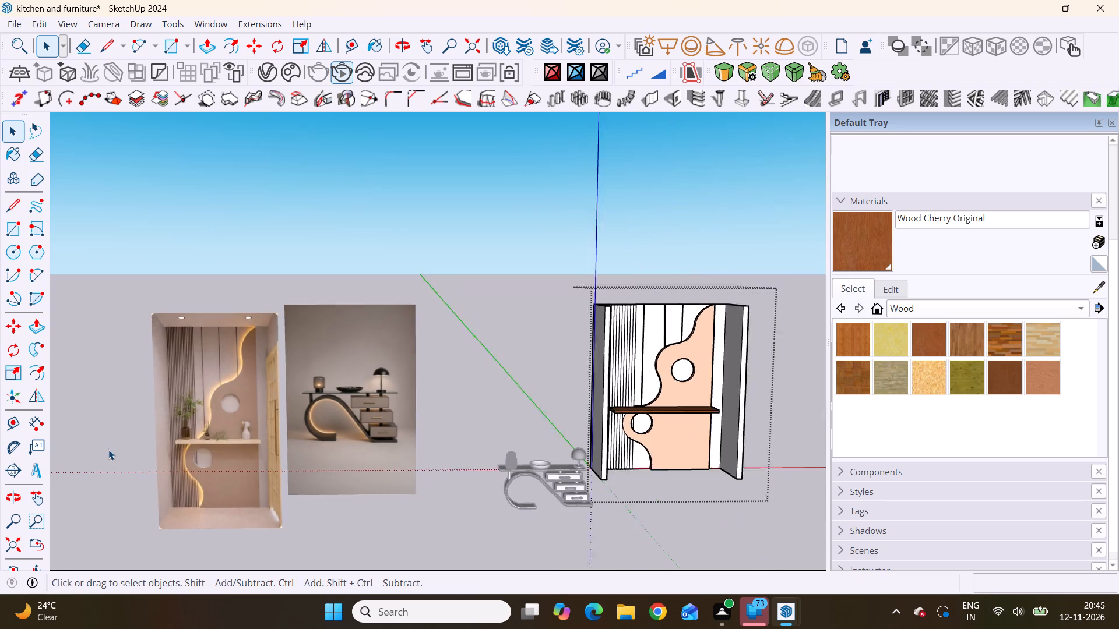
pyautogui.scroll(-6, 296, 423)
# Select all the fluted slats along with the wall unit's back panel and paint them with the Carpet Plush Forest material.
pyautogui.scroll(14, 462, 342)
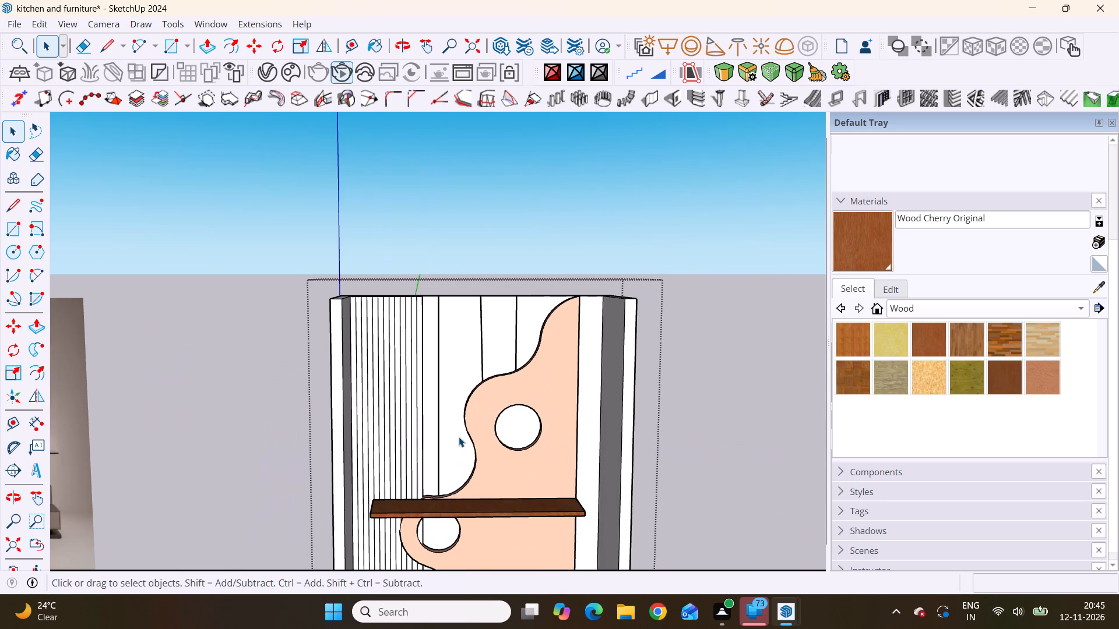
pyautogui.click(399, 387)
pyautogui.scroll(8, 400, 387)
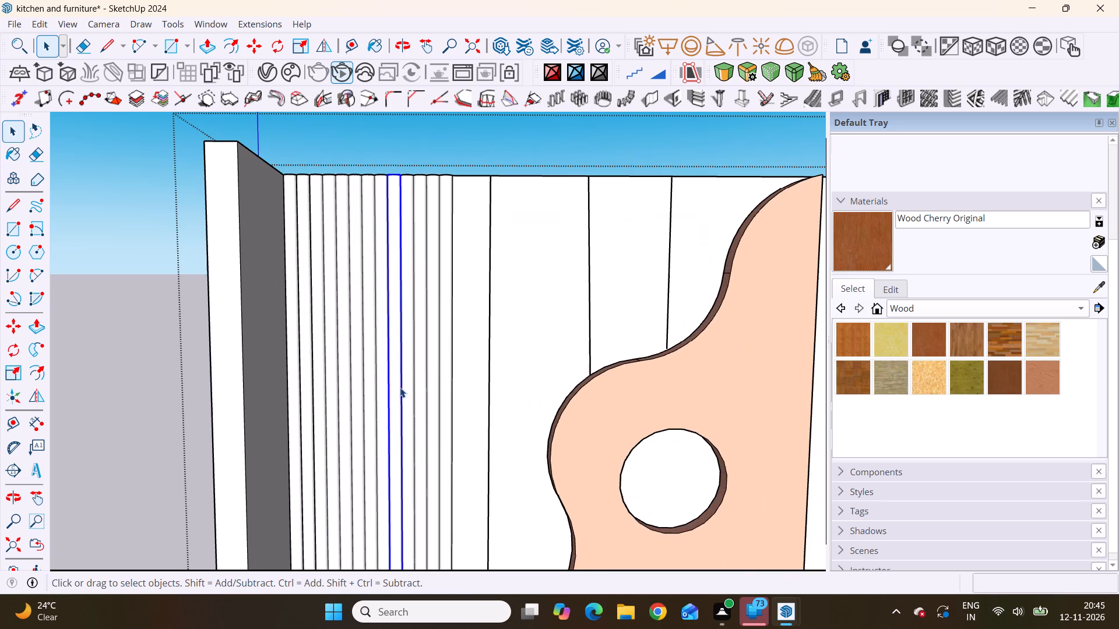
pyautogui.moveTo(354, 377); pyautogui.dragTo(272, 405)
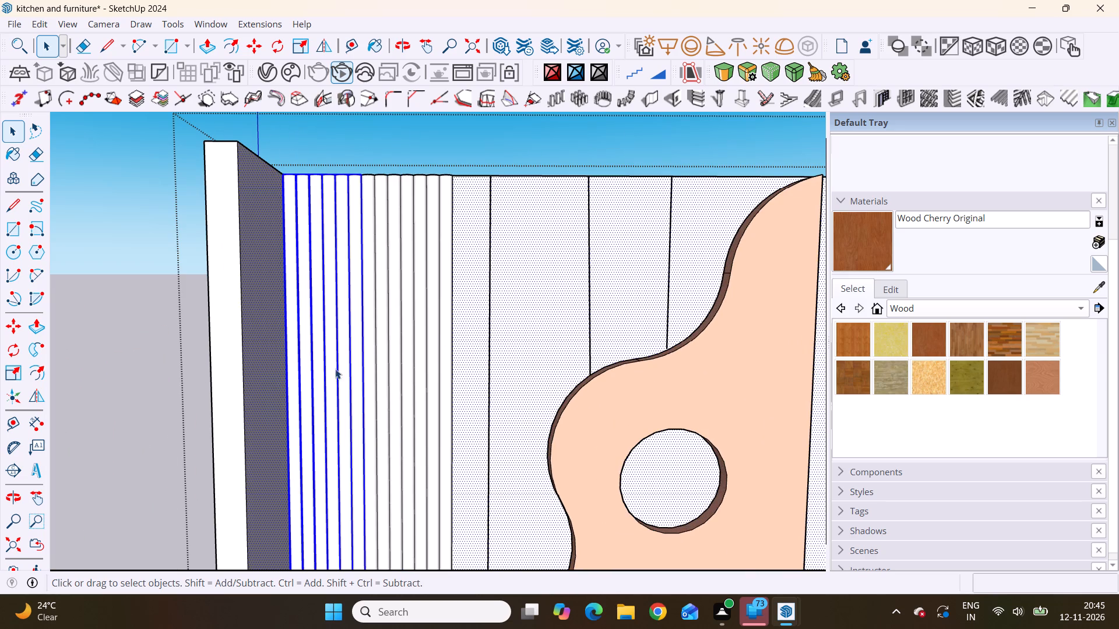
pyautogui.moveTo(458, 319); pyautogui.dragTo(339, 432)
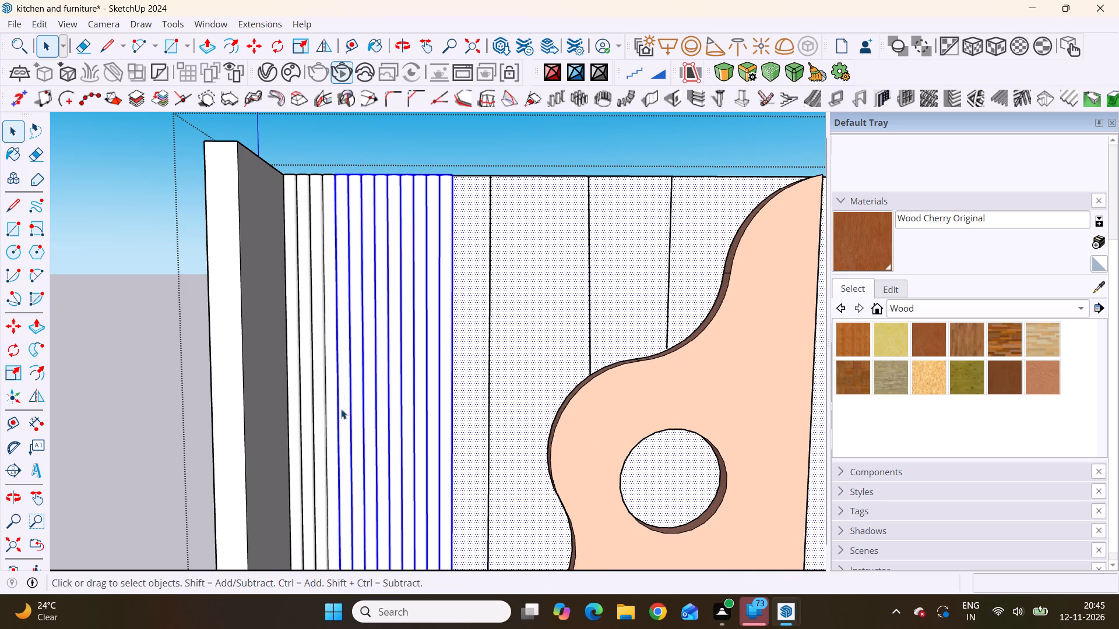
pyautogui.moveTo(457, 217); pyautogui.dragTo(286, 354)
pyautogui.moveTo(286, 354); pyautogui.dragTo(294, 354)
pyautogui.scroll(-9, 295, 355)
pyautogui.moveTo(295, 331); pyautogui.dragTo(333, 455, button='middle')
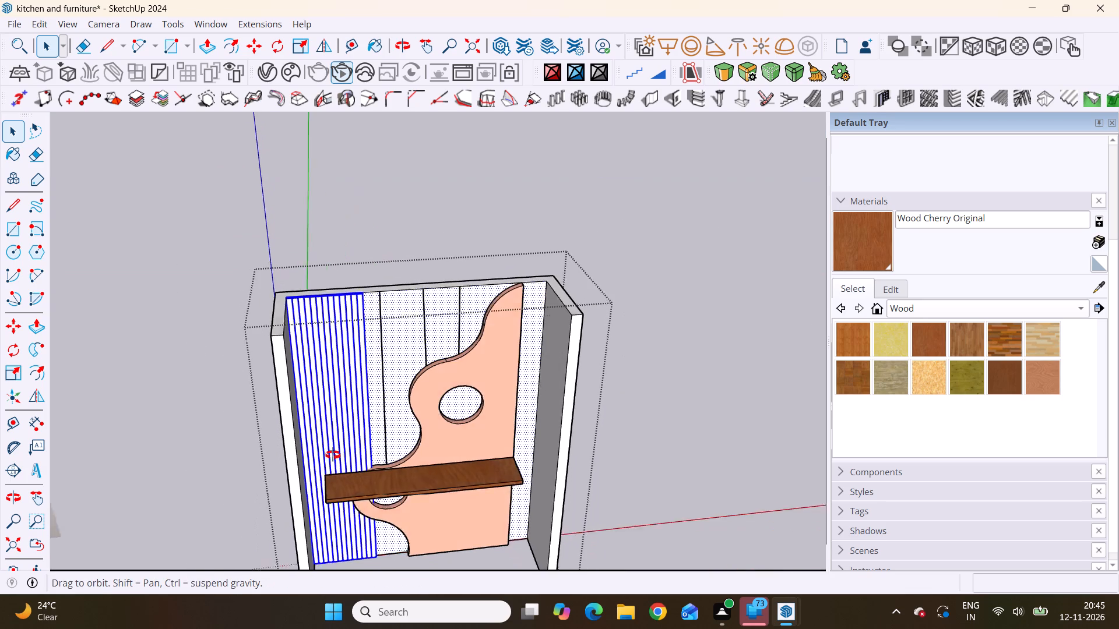
pyautogui.moveTo(333, 455); pyautogui.dragTo(333, 473, button='middle')
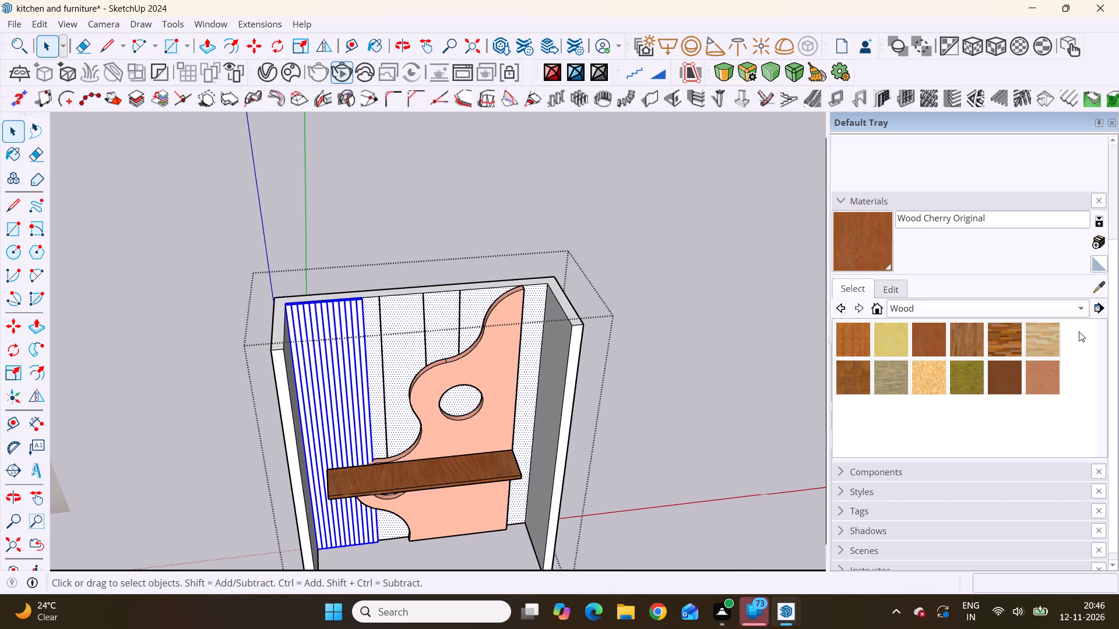
pyautogui.click(1076, 305)
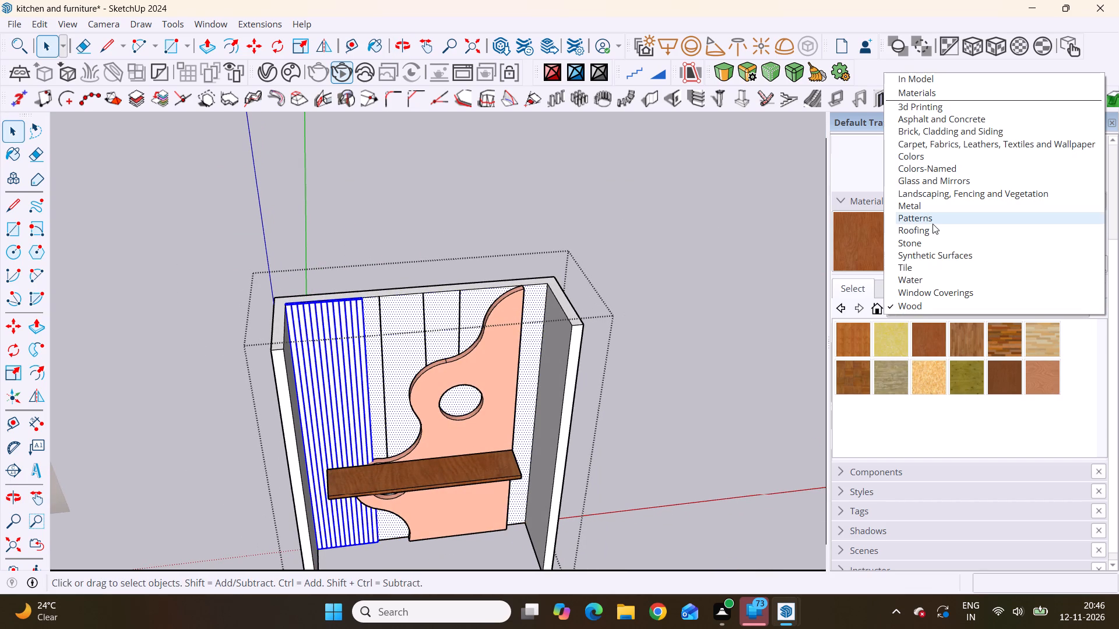
pyautogui.click(921, 144)
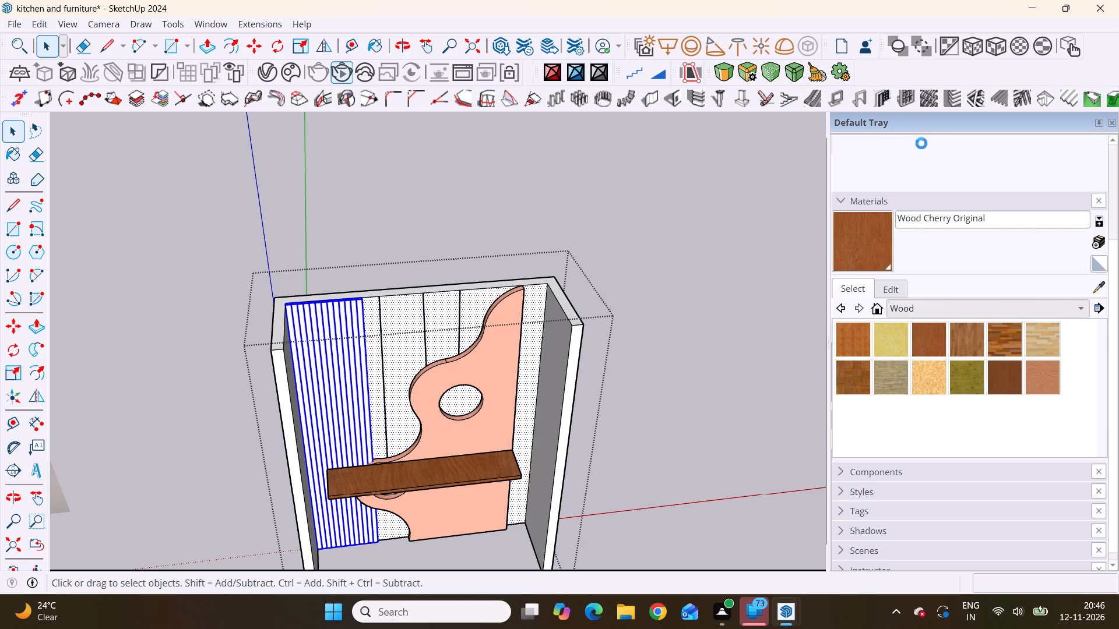
pyautogui.scroll(-3, 917, 392)
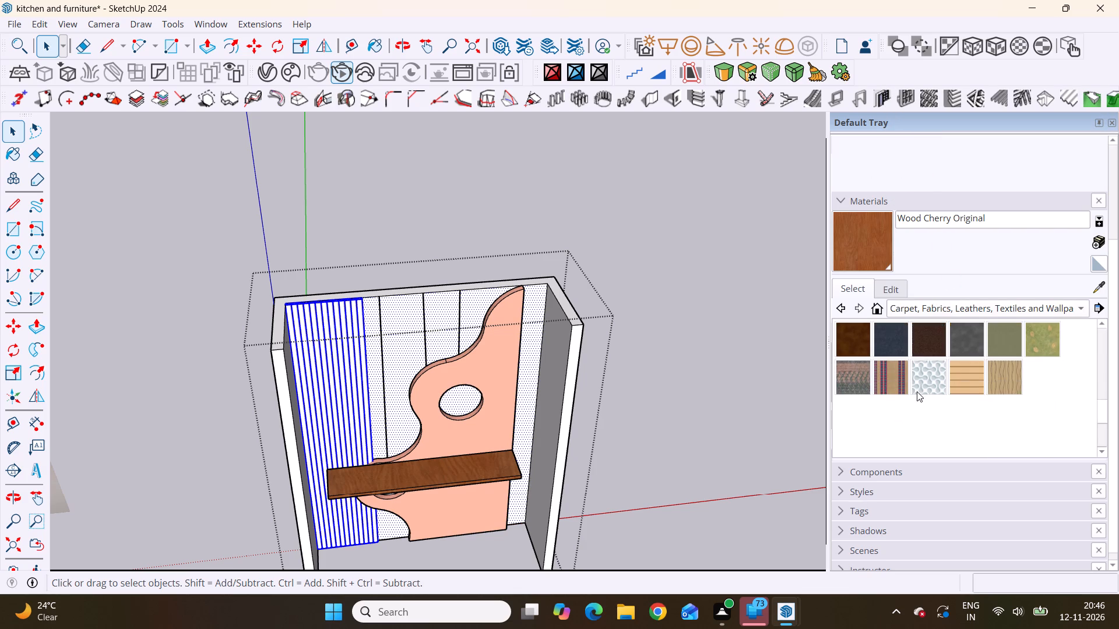
pyautogui.scroll(-1, 917, 391)
pyautogui.scroll(4, 917, 391)
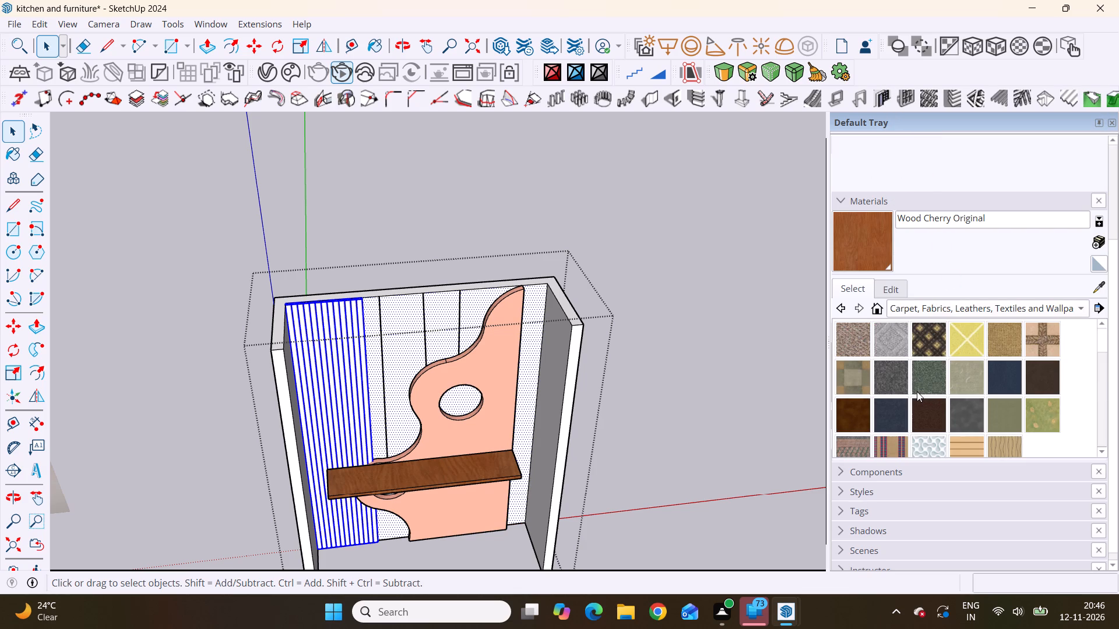
pyautogui.scroll(-2, 917, 391)
pyautogui.scroll(2, 917, 391)
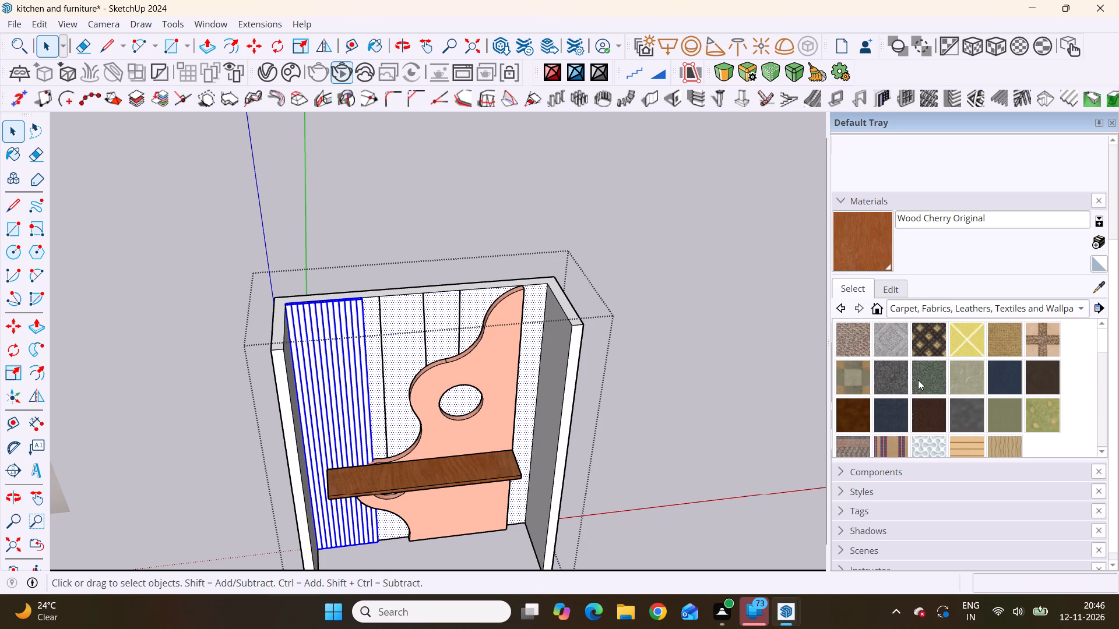
pyautogui.click(920, 379)
pyautogui.click(332, 384)
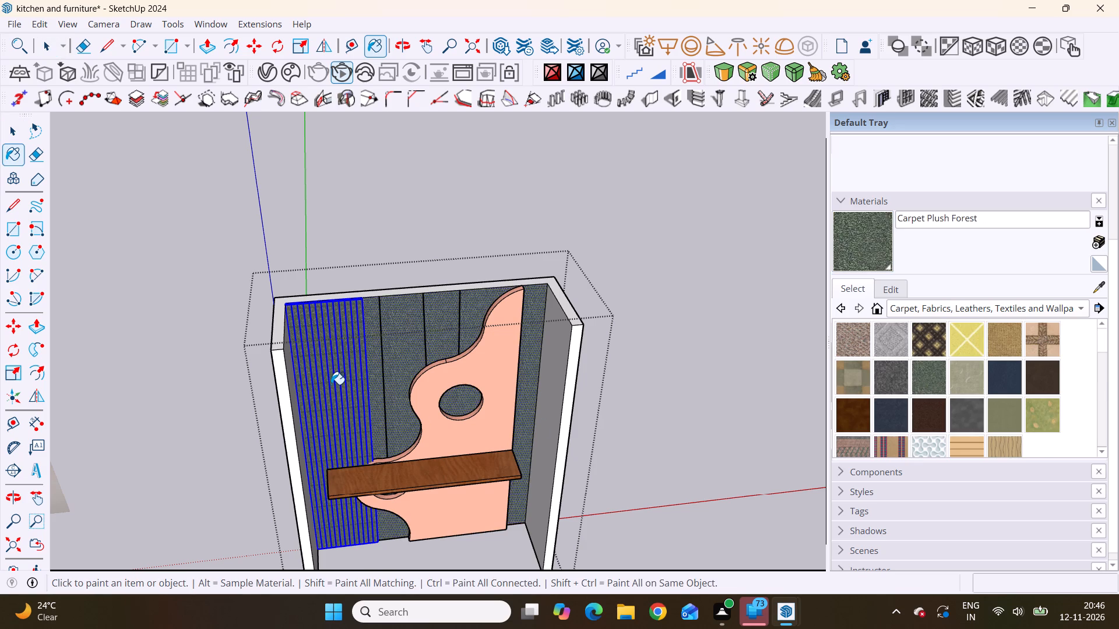
# Inspect the carpet finish on the fluted slats and back panel up close and within the whole wall unit.
pyautogui.scroll(13, 335, 384)
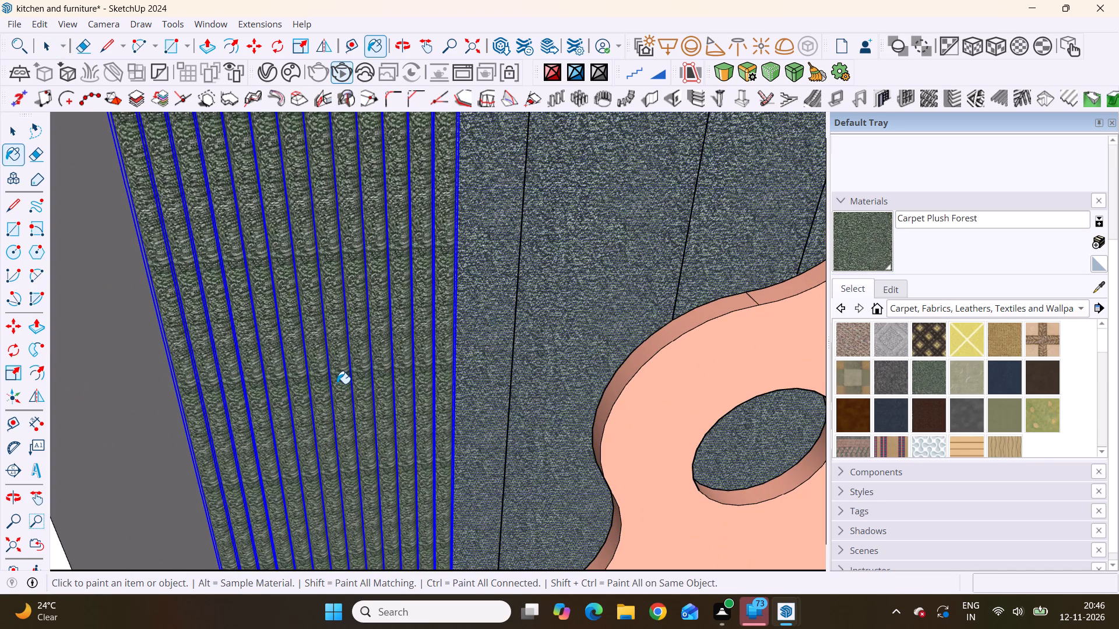
pyautogui.scroll(-9, 343, 384)
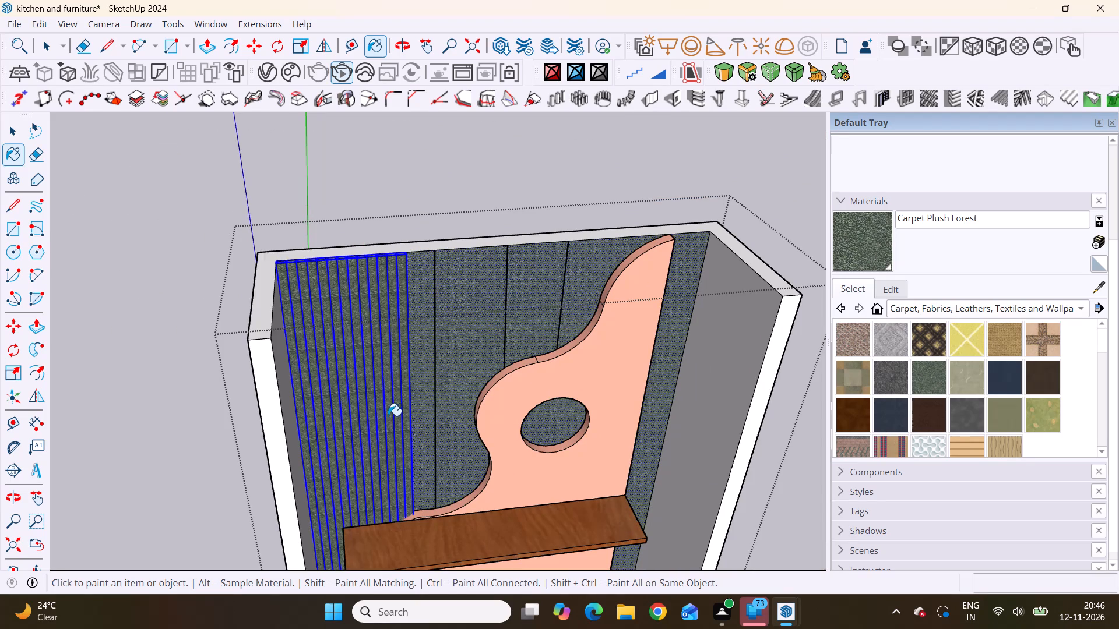
pyautogui.scroll(4, 388, 416)
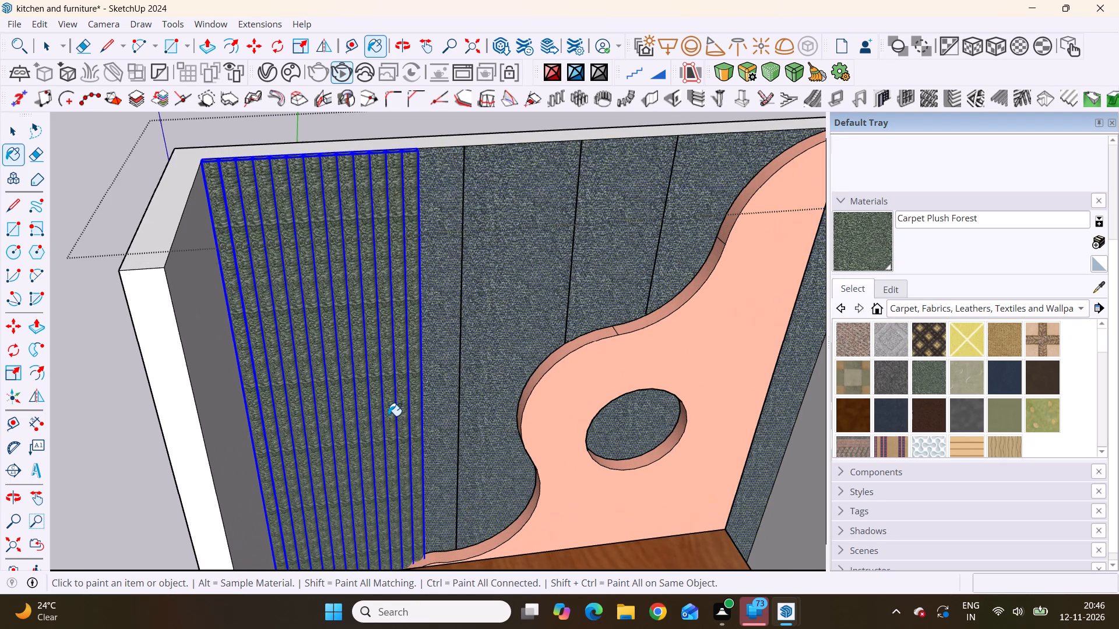
pyautogui.scroll(-8, 388, 416)
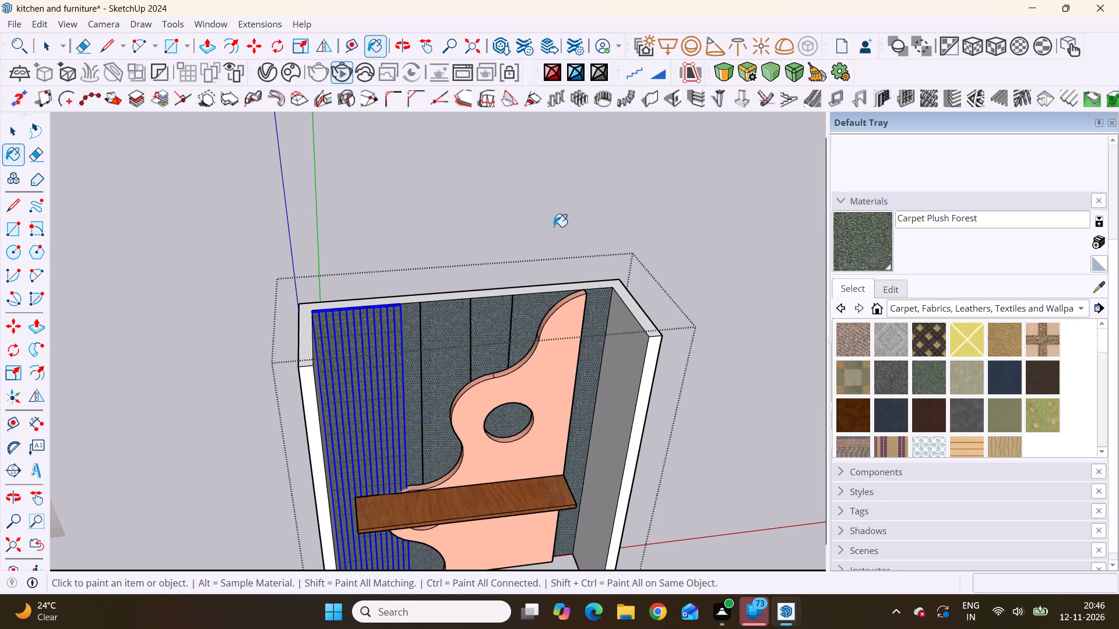
pyautogui.scroll(-14, 554, 227)
pyautogui.scroll(8, 552, 319)
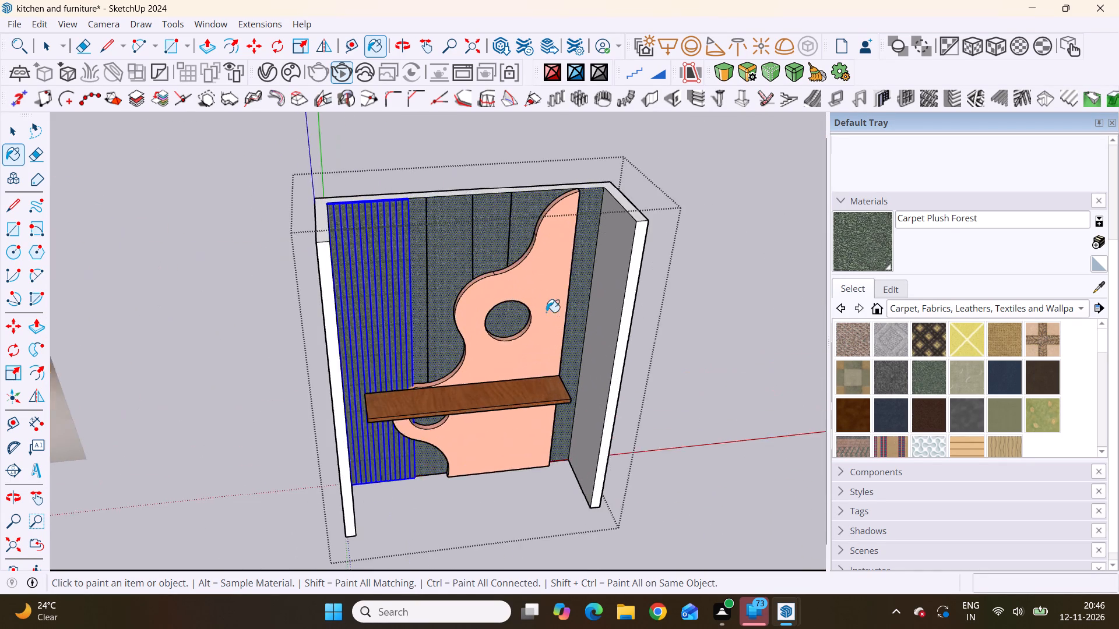
pyautogui.scroll(7, 546, 312)
pyautogui.scroll(-9, 497, 337)
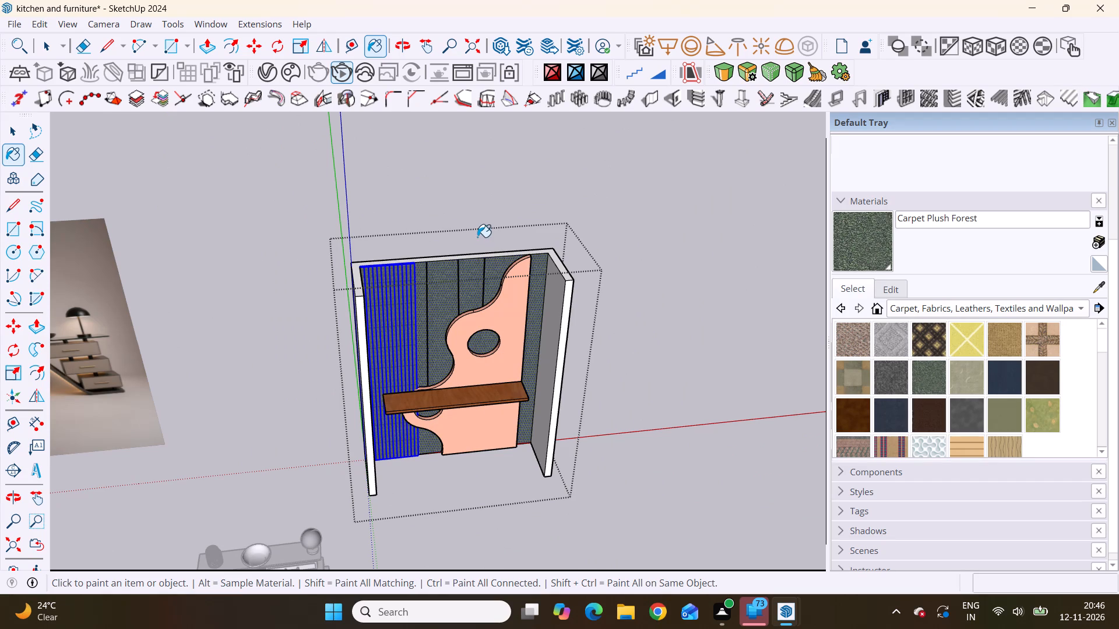
# Select only the flat back panel behind the wavy panel and paint it with Color A01.
pyautogui.press('space')
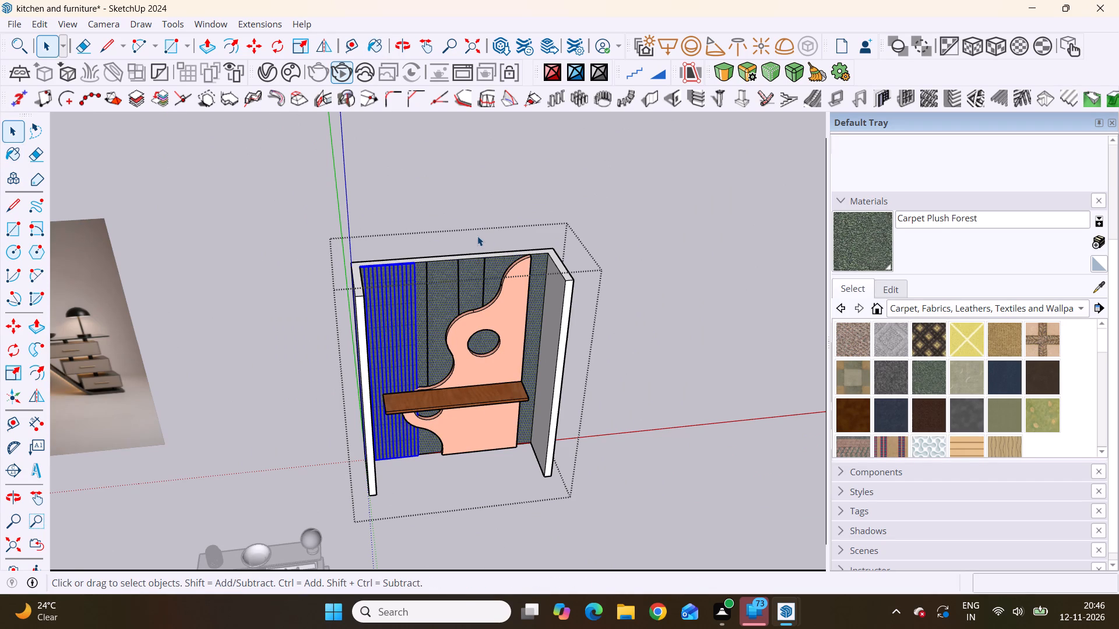
pyautogui.scroll(11, 454, 264)
pyautogui.doubleClick(317, 299)
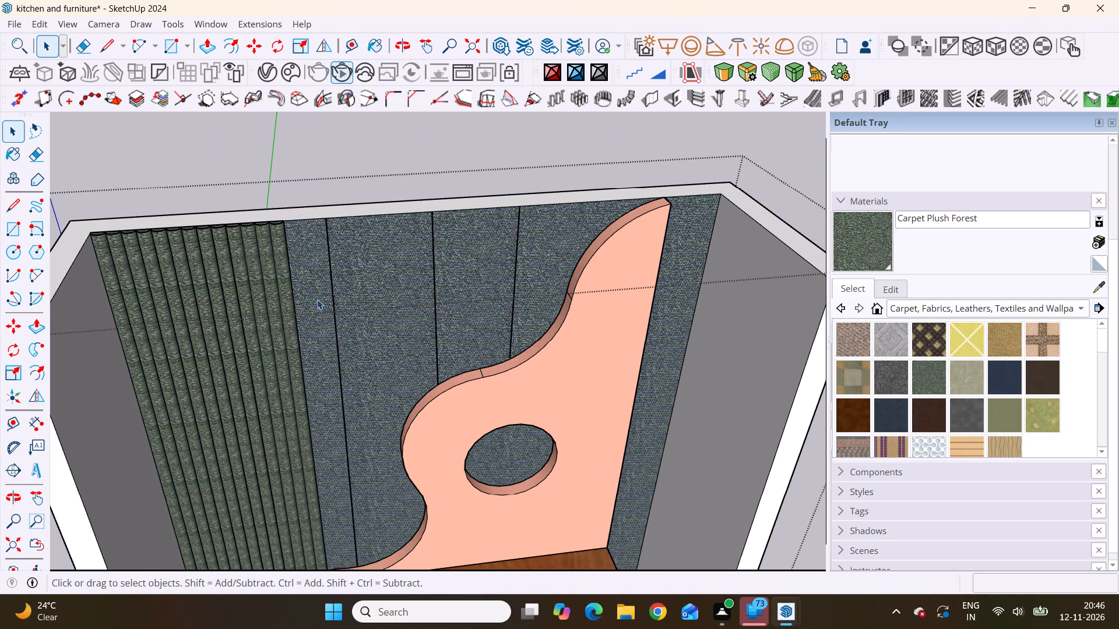
pyautogui.click(318, 300)
pyautogui.tripleClick(318, 300)
pyautogui.tripleClick(318, 300)
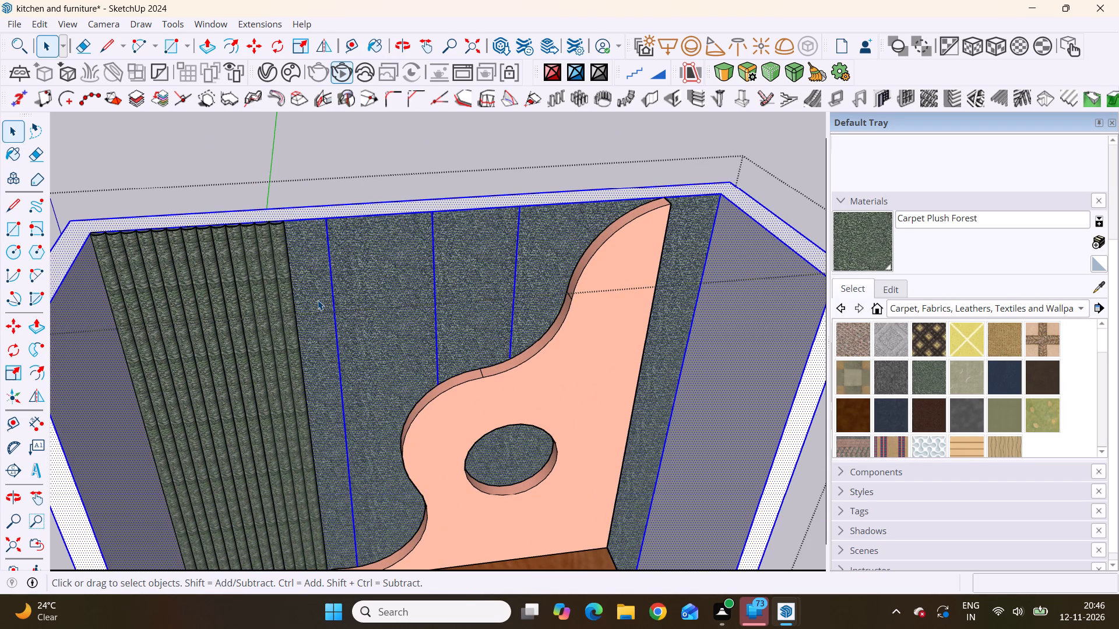
pyautogui.click(318, 300)
pyautogui.scroll(-4, 318, 299)
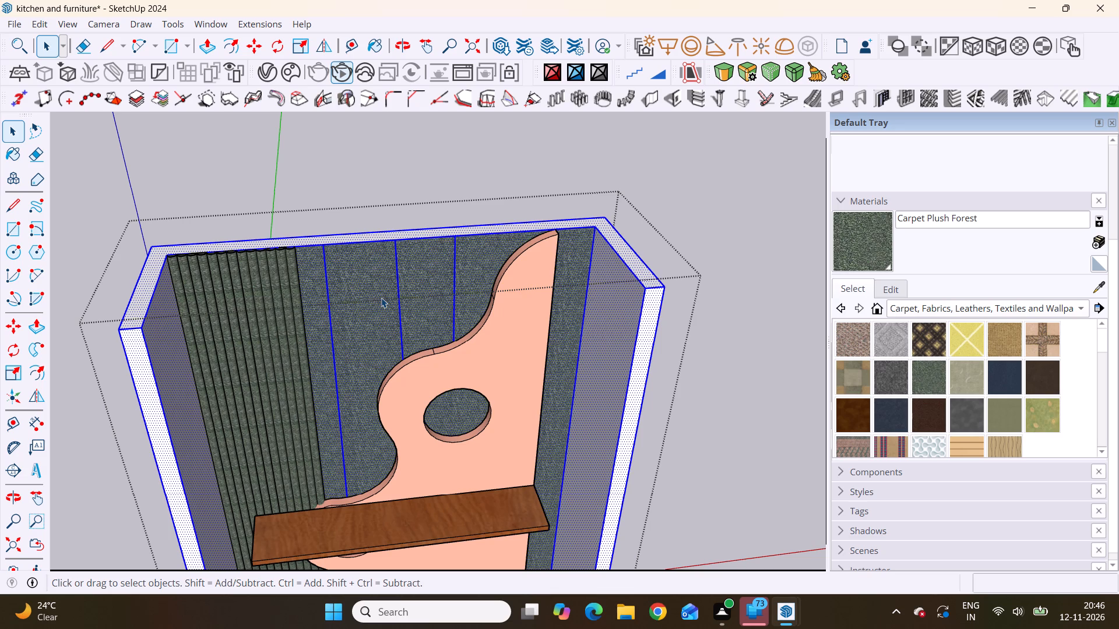
pyautogui.click(381, 298)
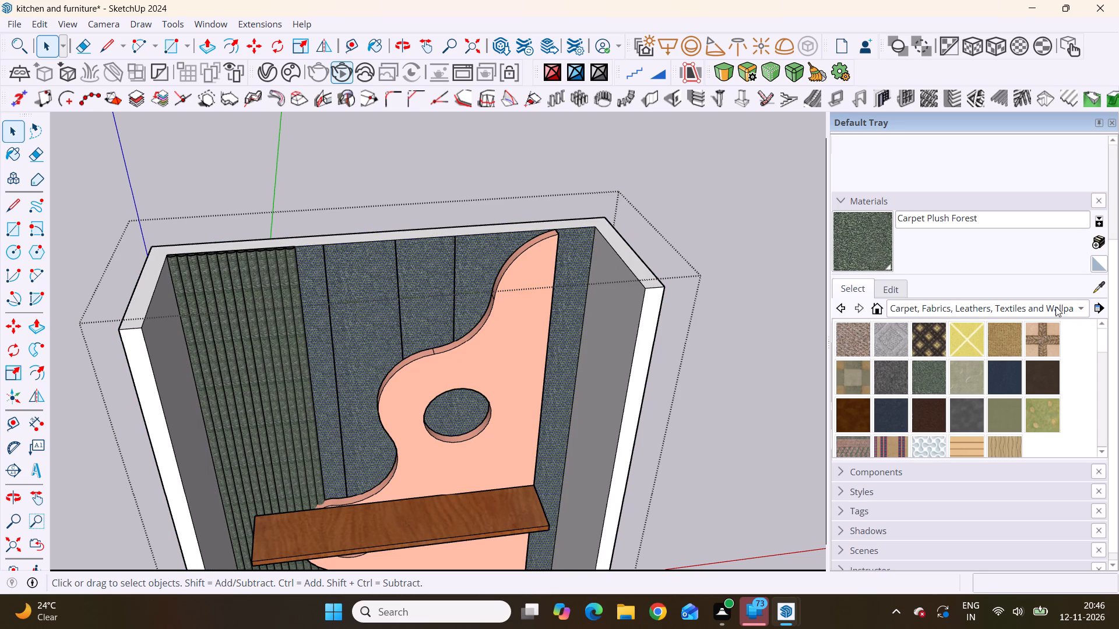
pyautogui.click(1087, 309)
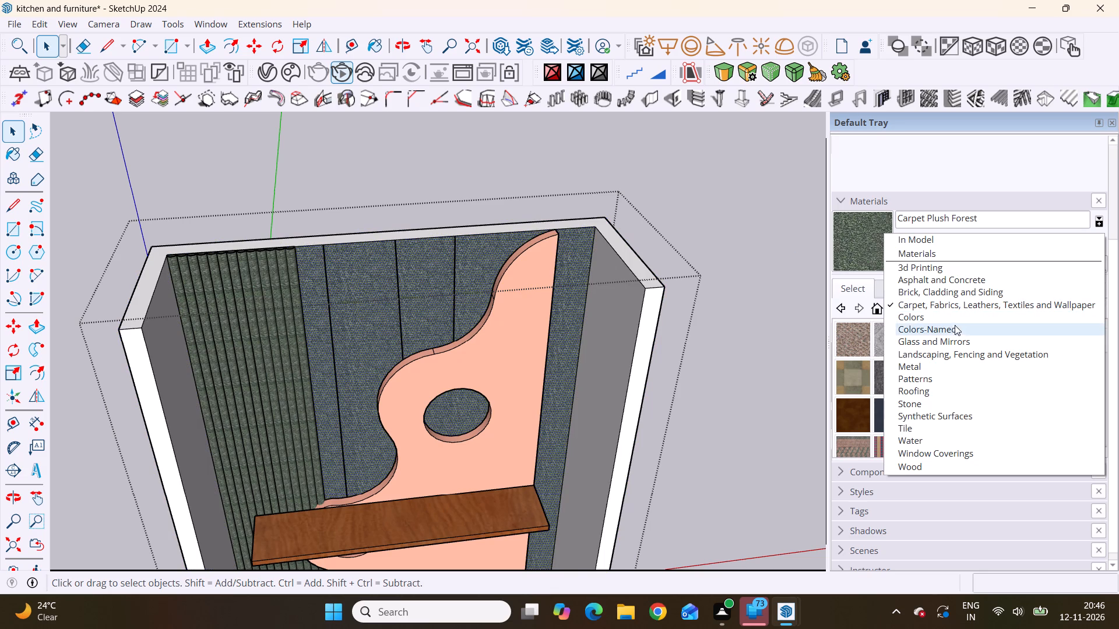
pyautogui.click(926, 319)
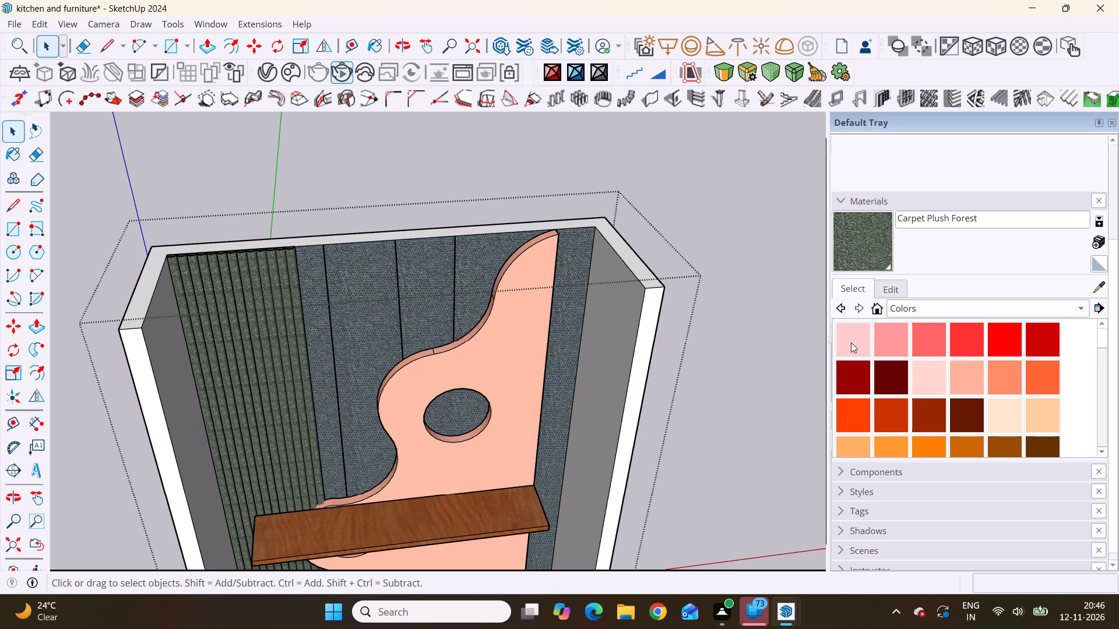
pyautogui.click(851, 342)
pyautogui.click(355, 341)
# Compare the repainted wall unit with the reference images and look through the Colors collection for a closer back panel shade.
pyautogui.scroll(-6, 375, 288)
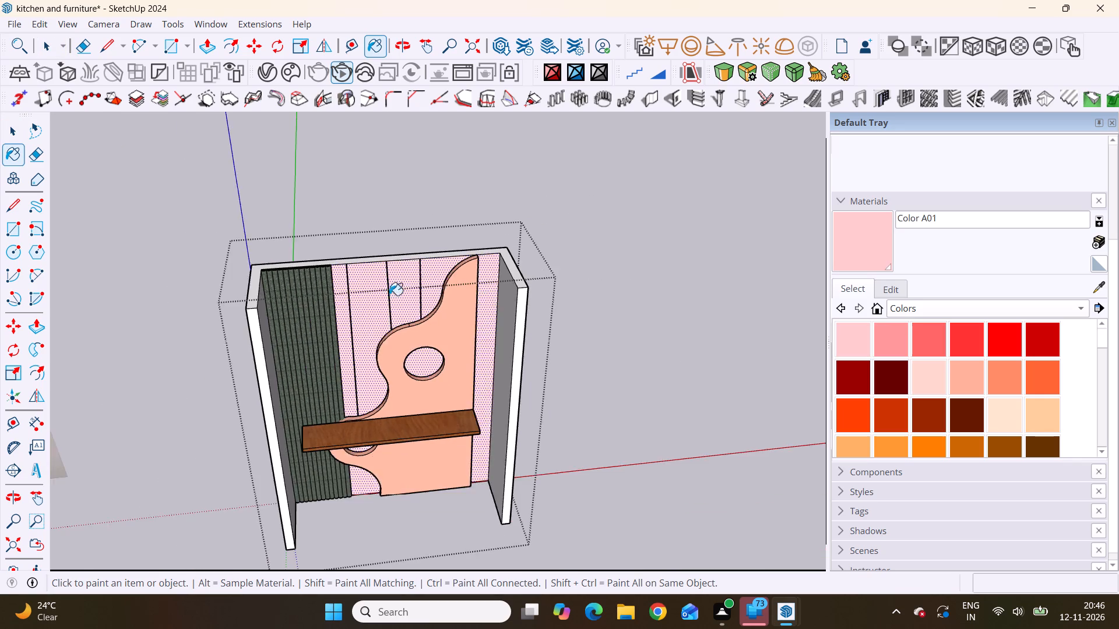
pyautogui.scroll(-3, 389, 295)
pyautogui.moveTo(403, 347); pyautogui.dragTo(339, 225, button='middle')
pyautogui.scroll(-7, 561, 365)
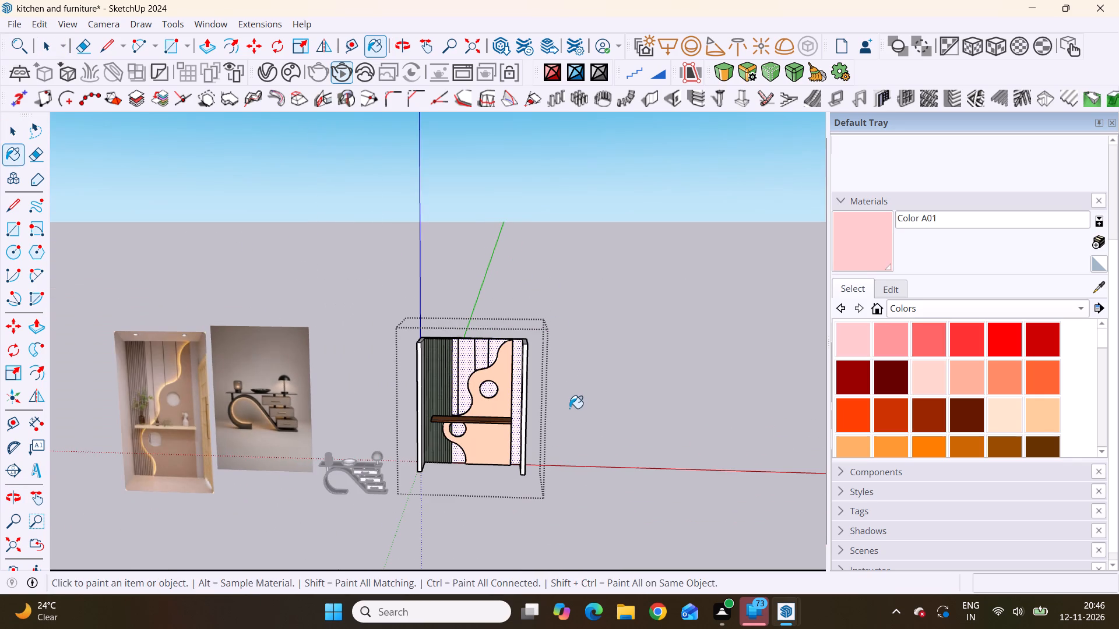
pyautogui.scroll(-3, 926, 412)
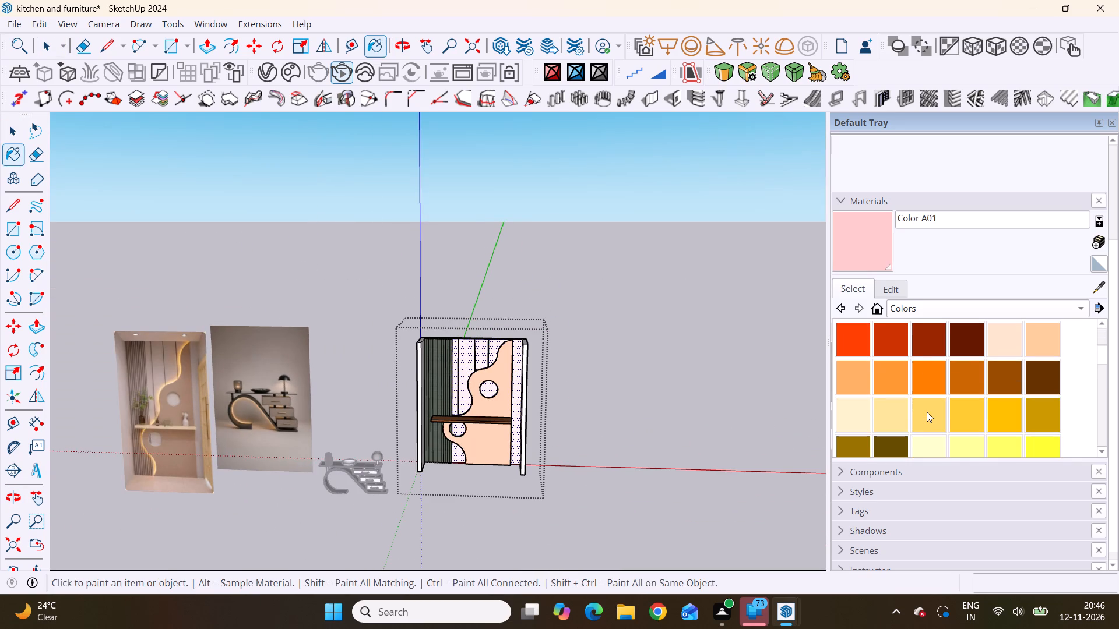
pyautogui.scroll(-1, 927, 412)
pyautogui.scroll(1, 927, 412)
pyautogui.scroll(-15, 927, 412)
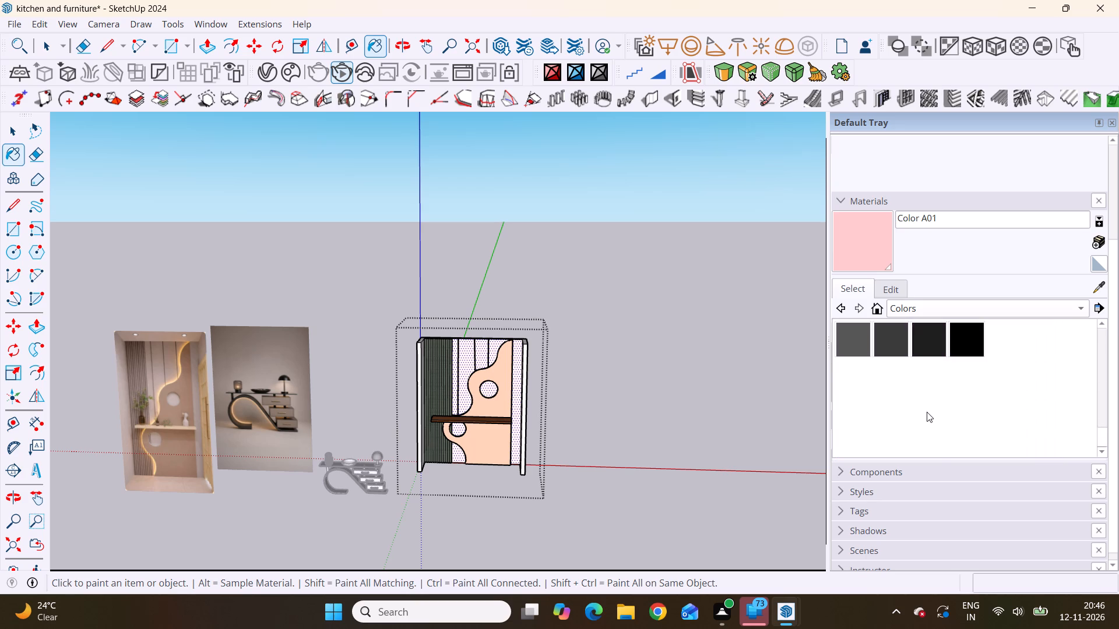
pyautogui.scroll(16, 927, 412)
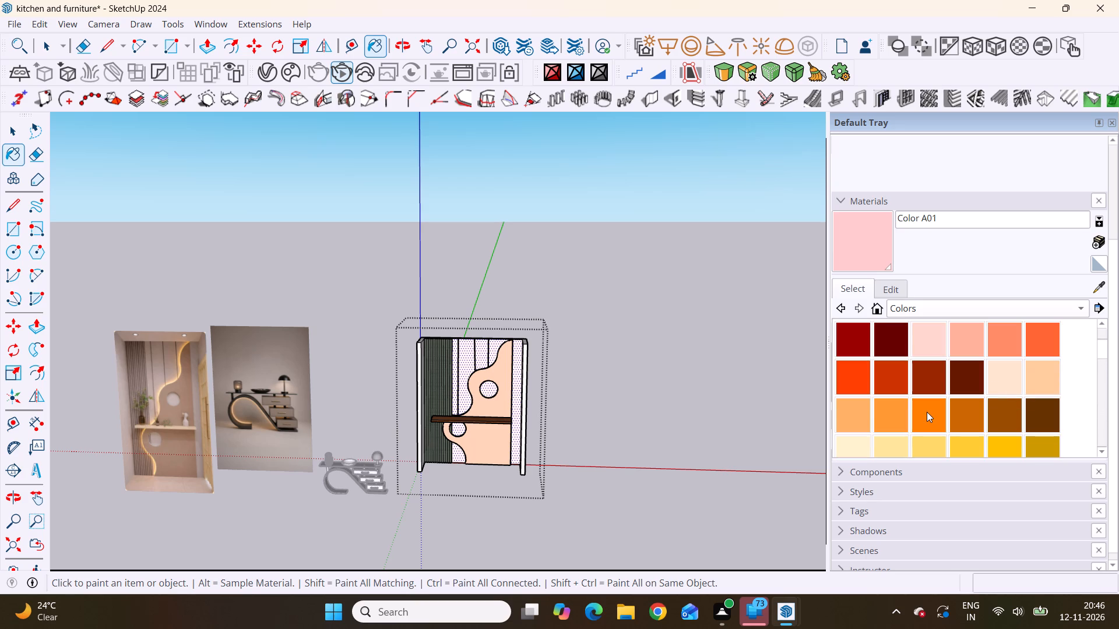
# Create a new material based on Color C06, brightened to a lighter orange and with opacity set to 50.
pyautogui.click(972, 423)
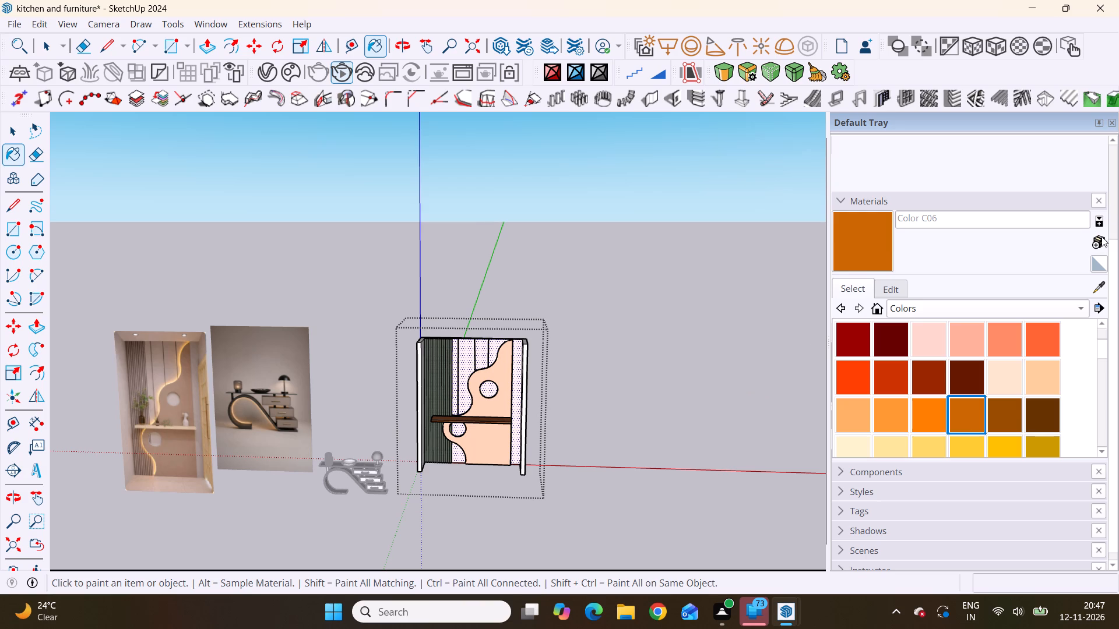
pyautogui.click(1102, 236)
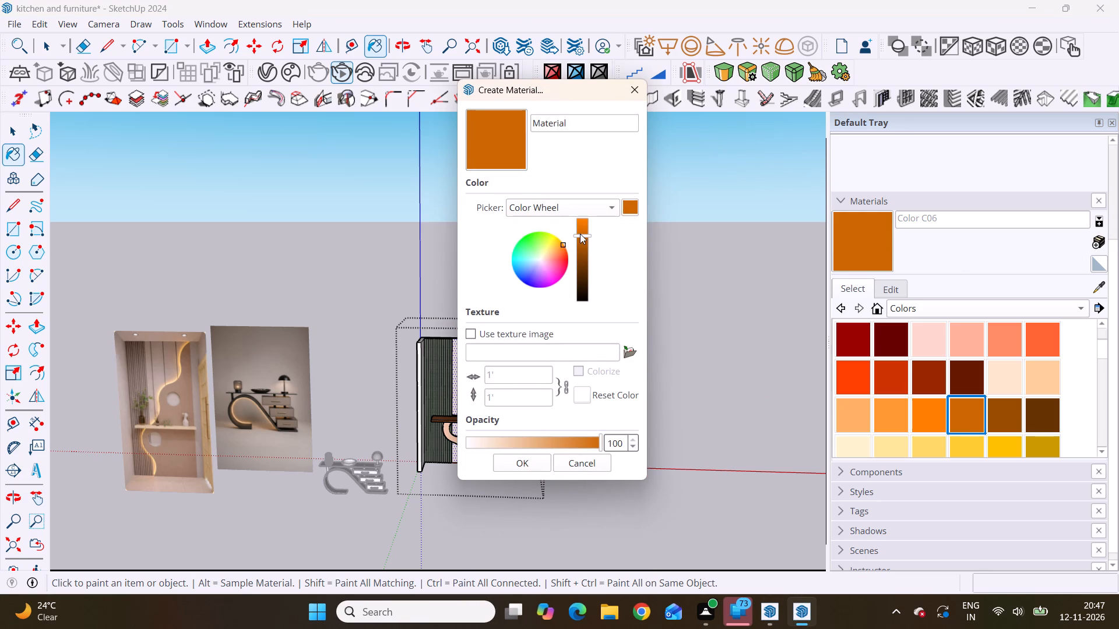
pyautogui.moveTo(581, 232); pyautogui.dragTo(584, 199)
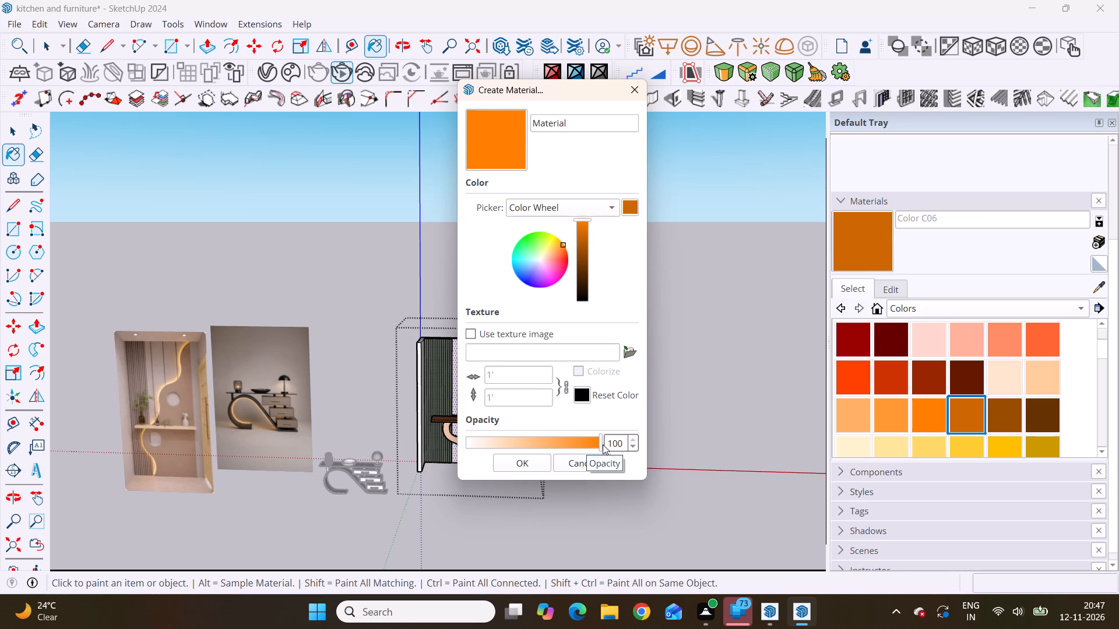
pyautogui.moveTo(599, 440); pyautogui.dragTo(494, 461)
pyautogui.moveTo(494, 461); pyautogui.dragTo(493, 445)
pyautogui.moveTo(493, 445); pyautogui.dragTo(498, 444)
pyautogui.scroll(8, 501, 479)
pyautogui.moveTo(529, 443); pyautogui.dragTo(553, 444)
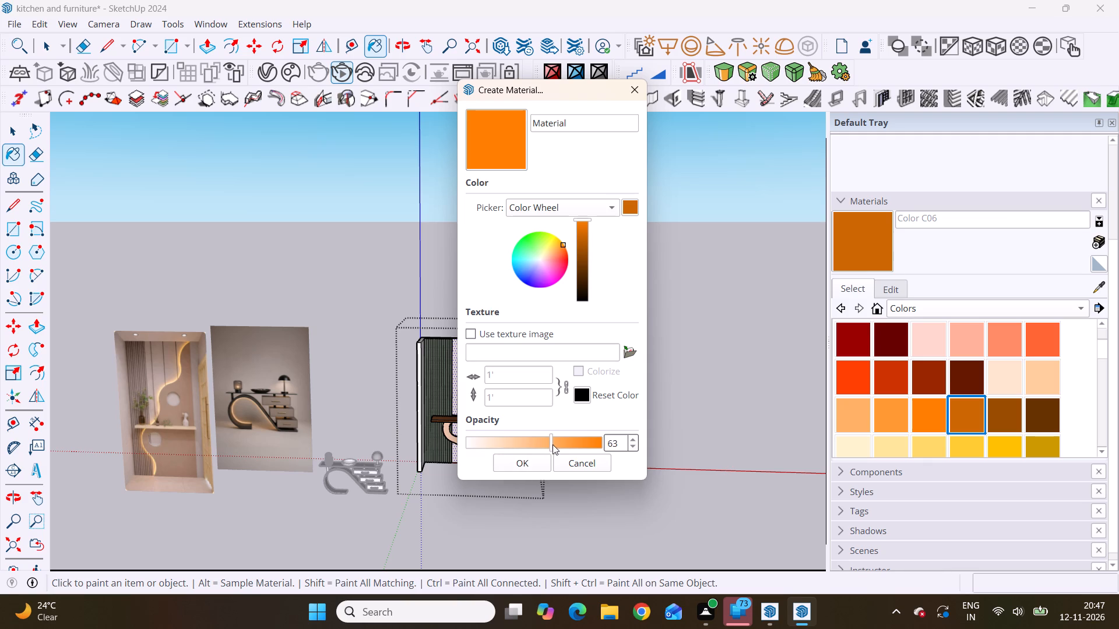
pyautogui.moveTo(553, 444); pyautogui.dragTo(523, 454)
pyautogui.moveTo(523, 454); pyautogui.dragTo(534, 451)
pyautogui.moveTo(583, 220); pyautogui.dragTo(590, 228)
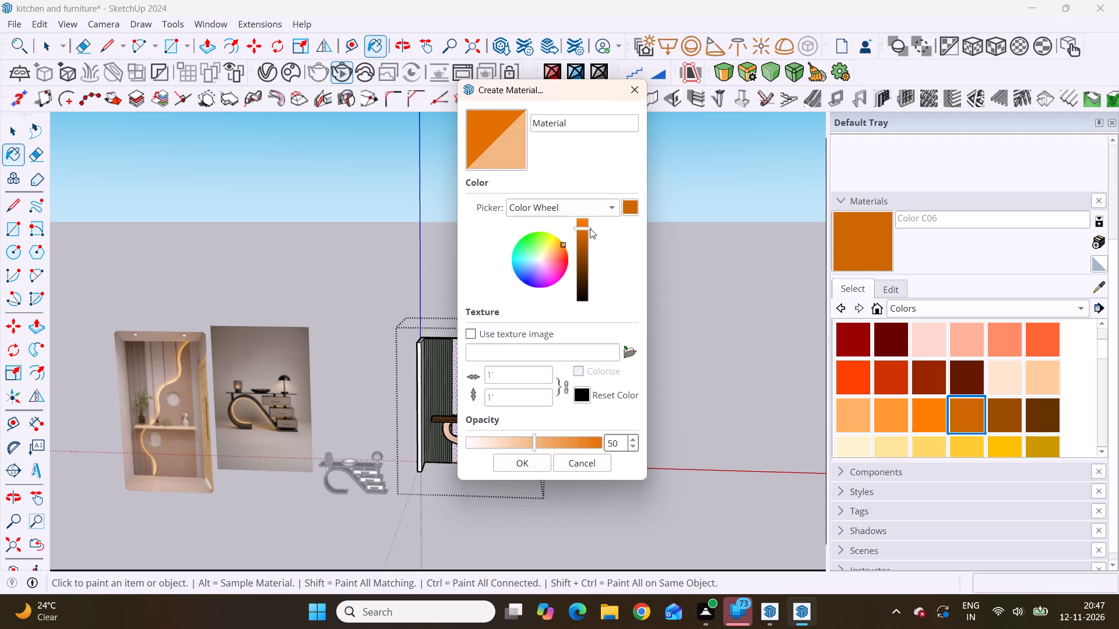
pyautogui.moveTo(590, 228); pyautogui.dragTo(590, 226)
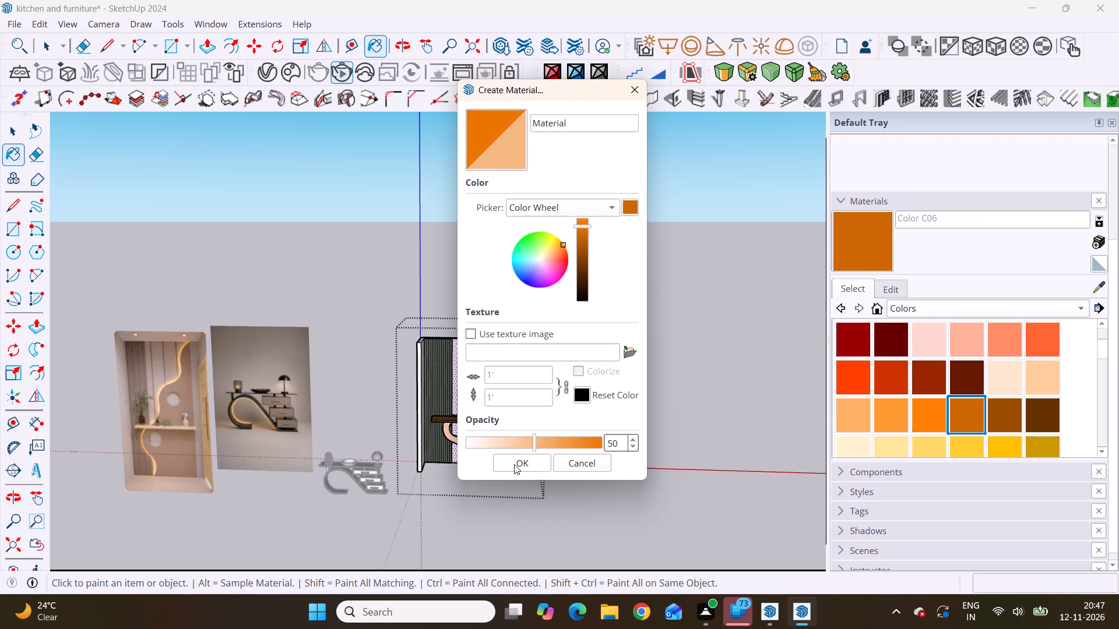
pyautogui.click(514, 463)
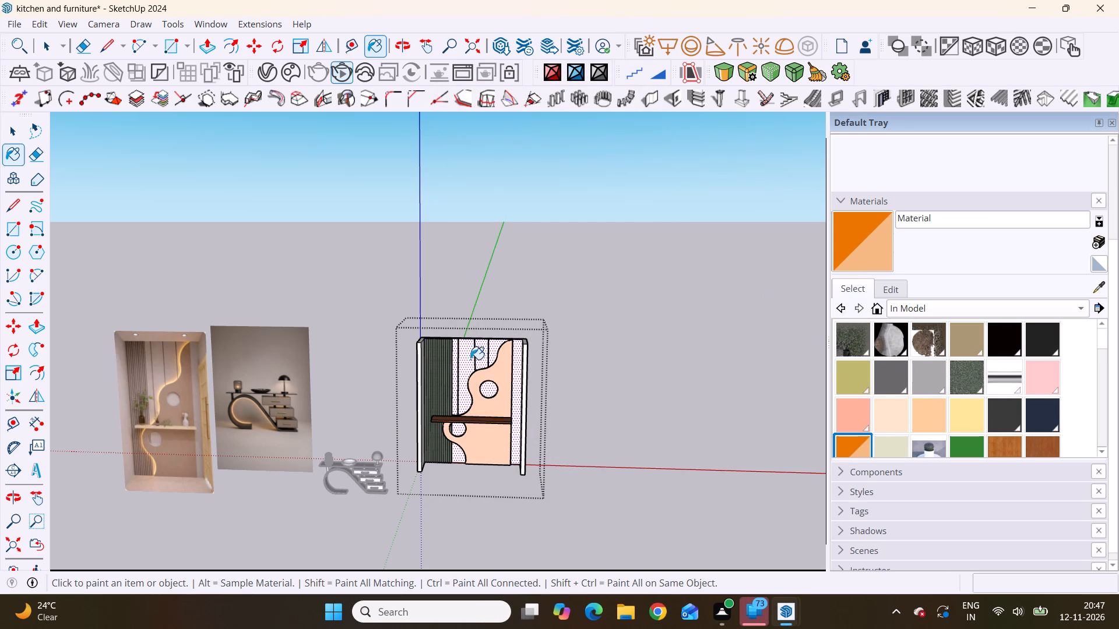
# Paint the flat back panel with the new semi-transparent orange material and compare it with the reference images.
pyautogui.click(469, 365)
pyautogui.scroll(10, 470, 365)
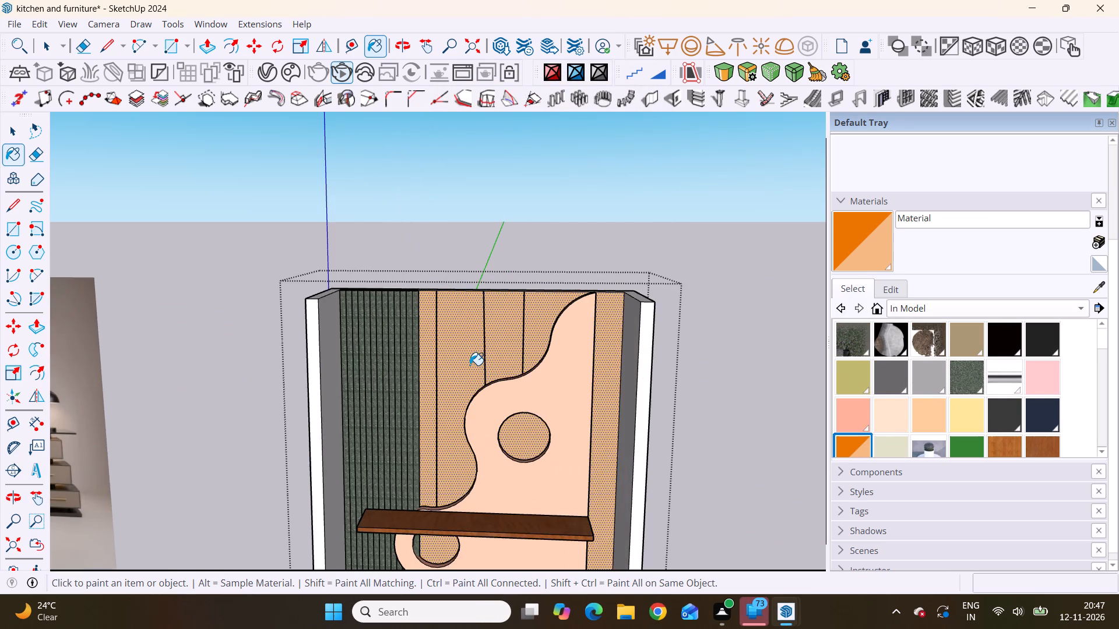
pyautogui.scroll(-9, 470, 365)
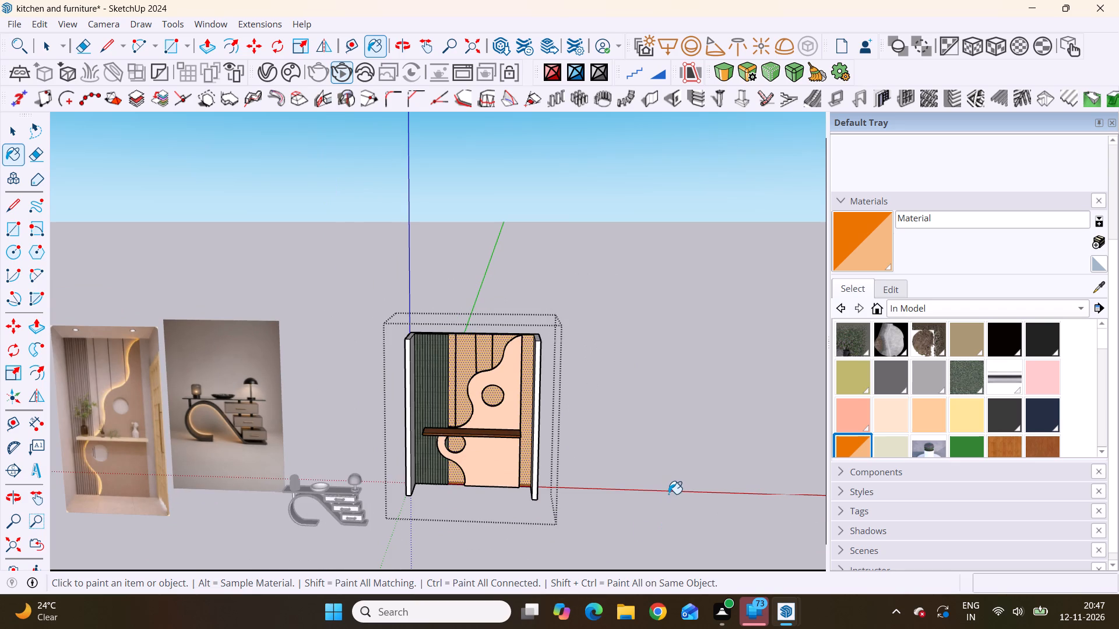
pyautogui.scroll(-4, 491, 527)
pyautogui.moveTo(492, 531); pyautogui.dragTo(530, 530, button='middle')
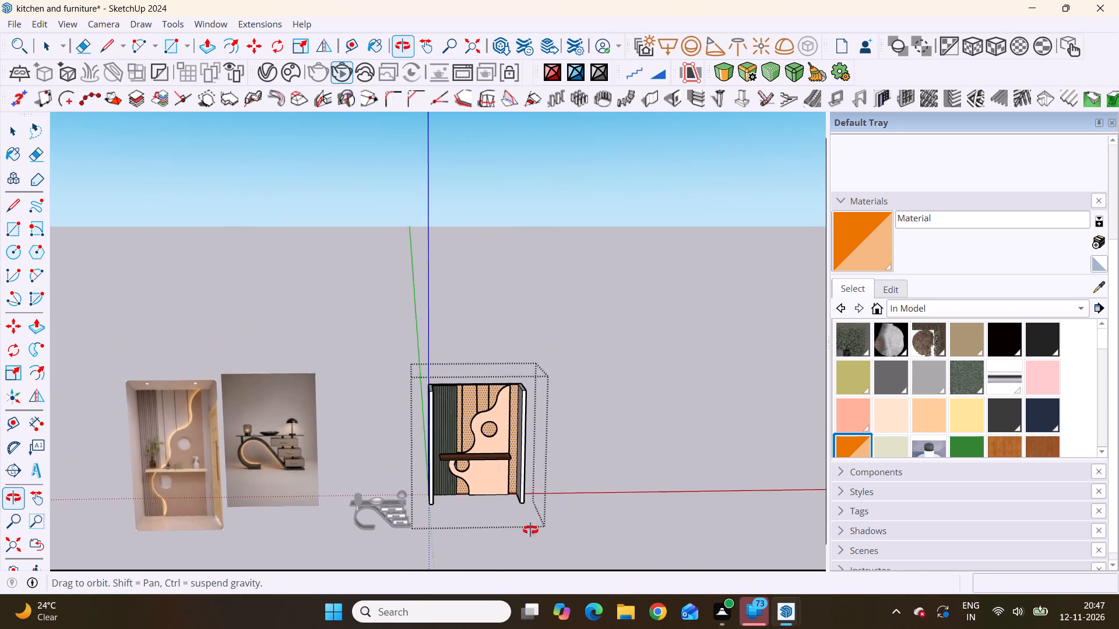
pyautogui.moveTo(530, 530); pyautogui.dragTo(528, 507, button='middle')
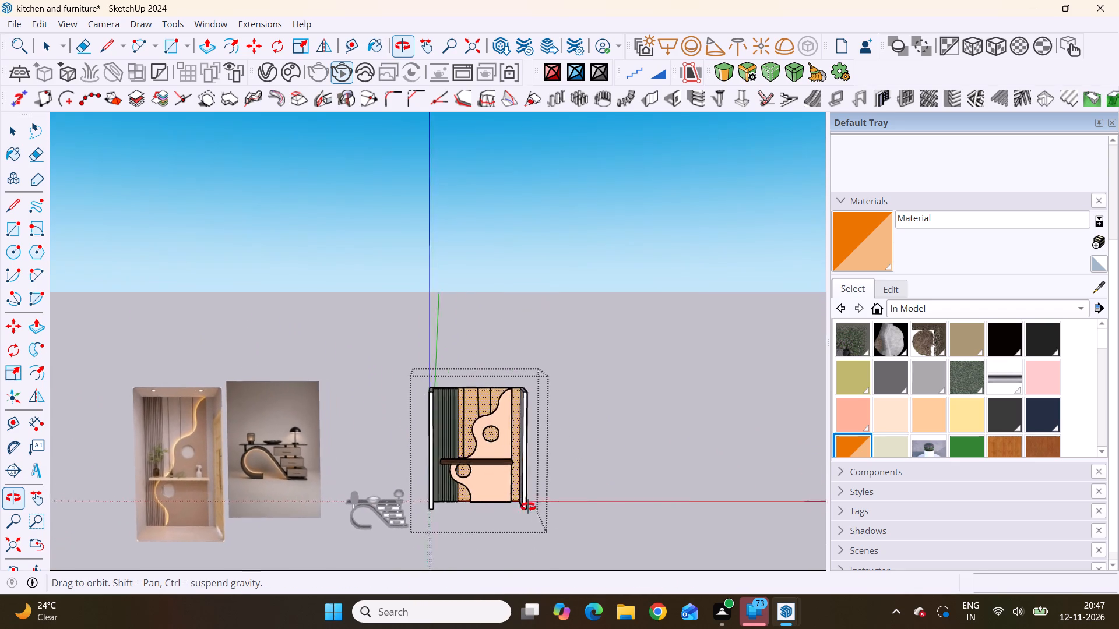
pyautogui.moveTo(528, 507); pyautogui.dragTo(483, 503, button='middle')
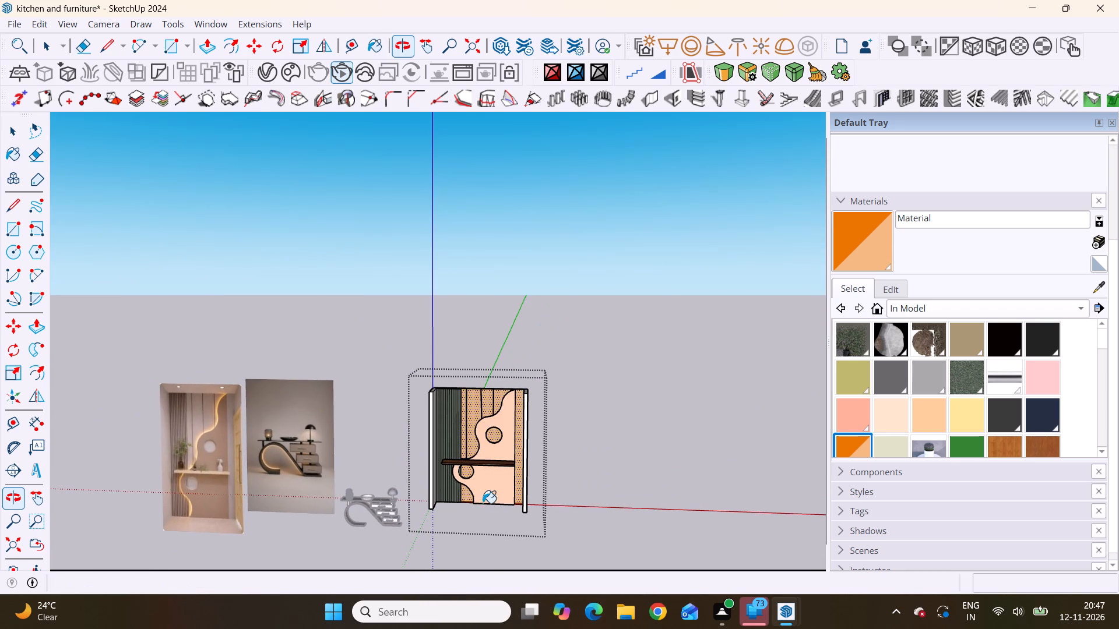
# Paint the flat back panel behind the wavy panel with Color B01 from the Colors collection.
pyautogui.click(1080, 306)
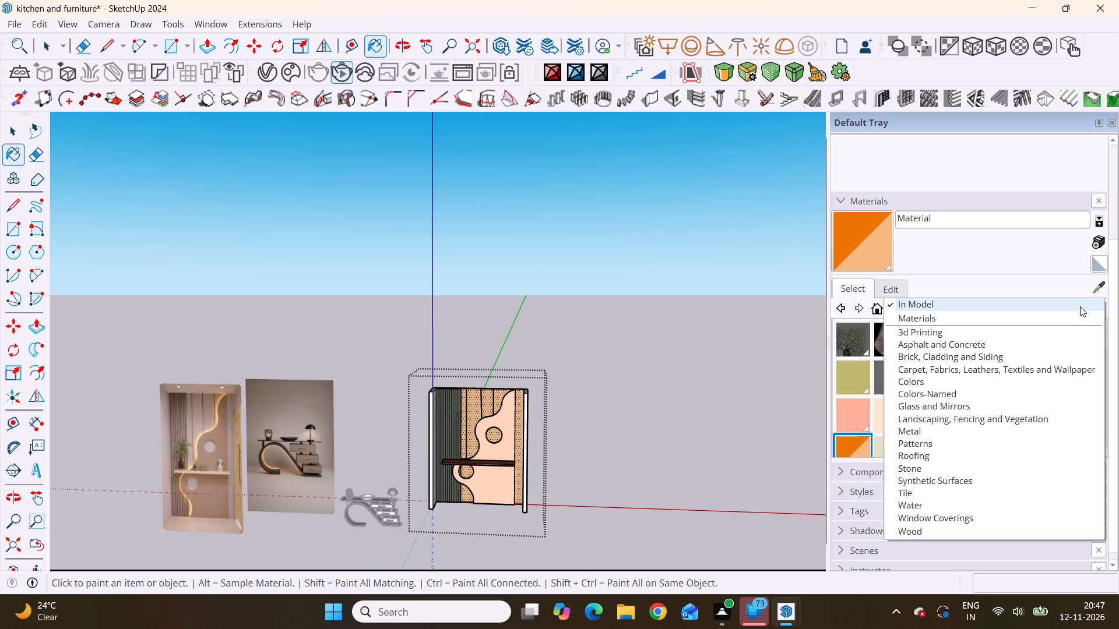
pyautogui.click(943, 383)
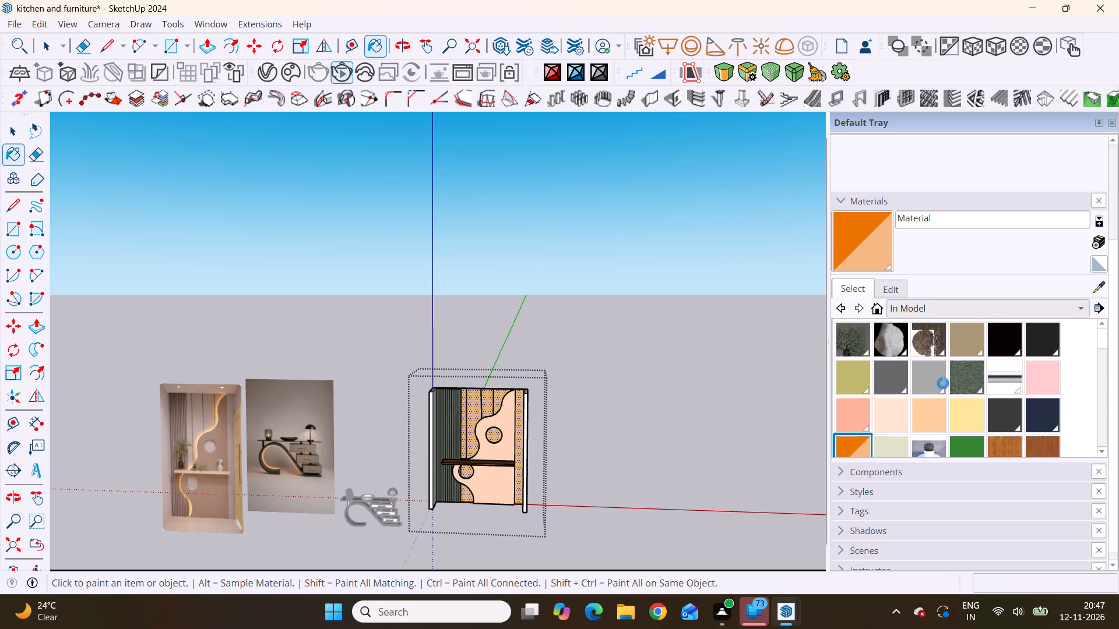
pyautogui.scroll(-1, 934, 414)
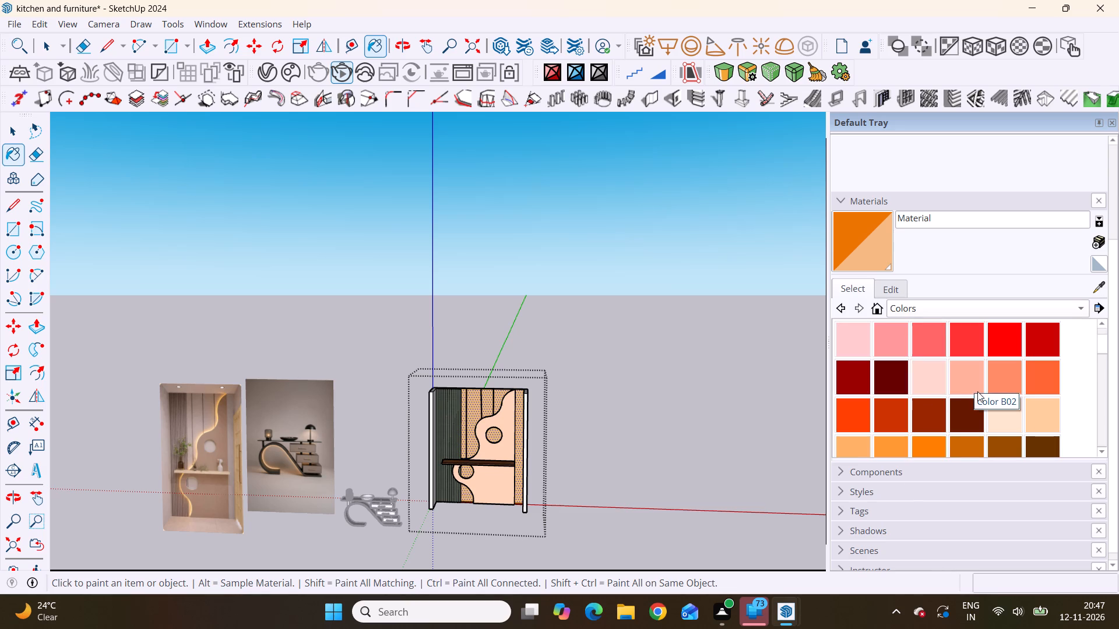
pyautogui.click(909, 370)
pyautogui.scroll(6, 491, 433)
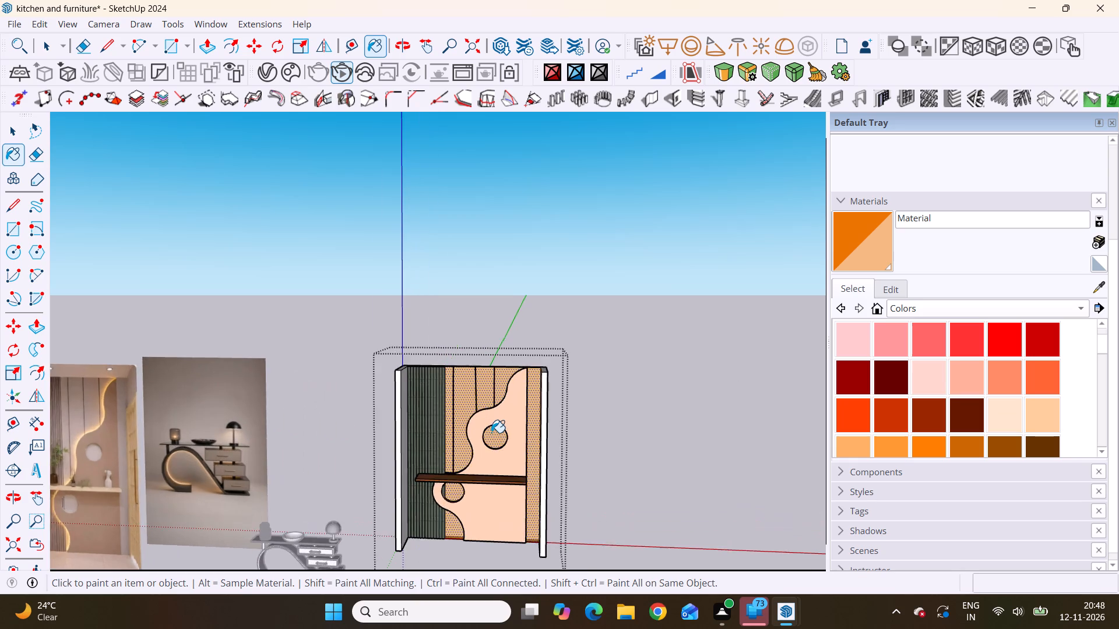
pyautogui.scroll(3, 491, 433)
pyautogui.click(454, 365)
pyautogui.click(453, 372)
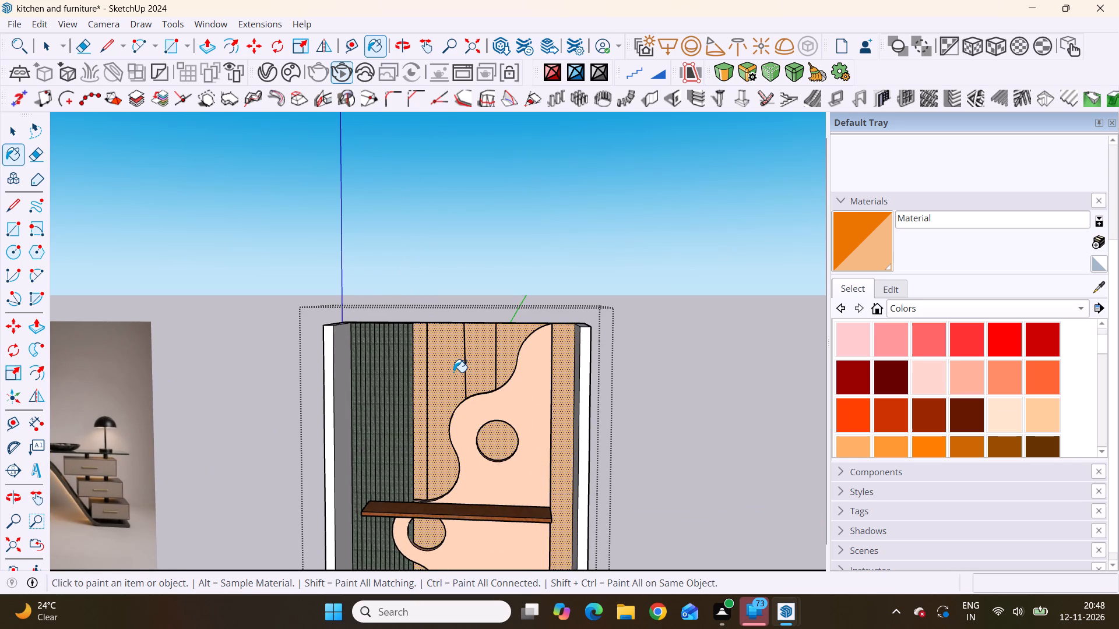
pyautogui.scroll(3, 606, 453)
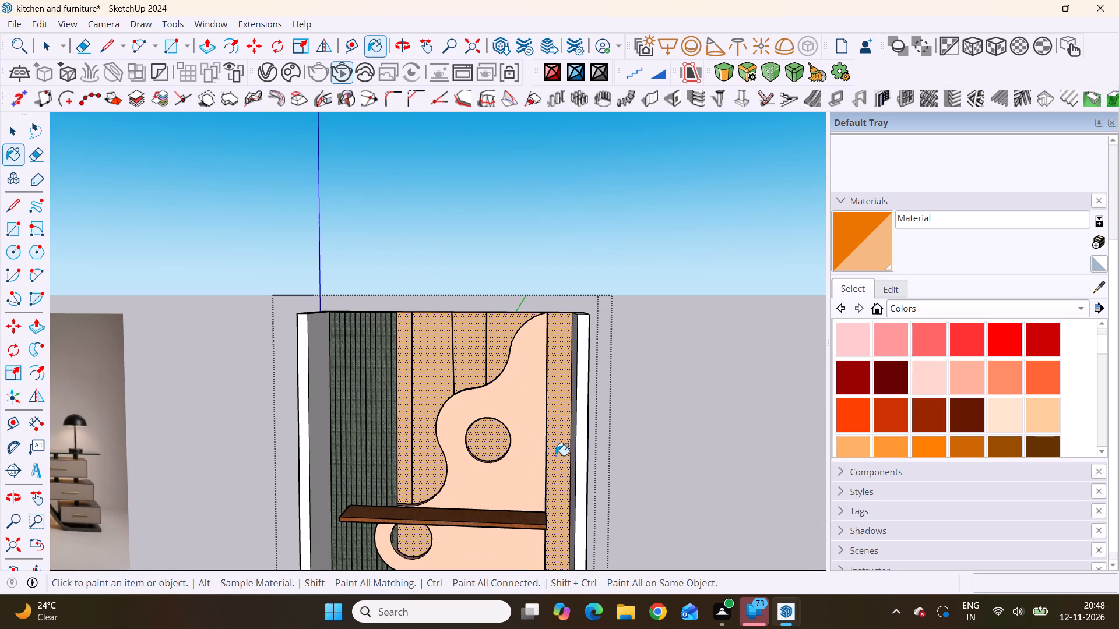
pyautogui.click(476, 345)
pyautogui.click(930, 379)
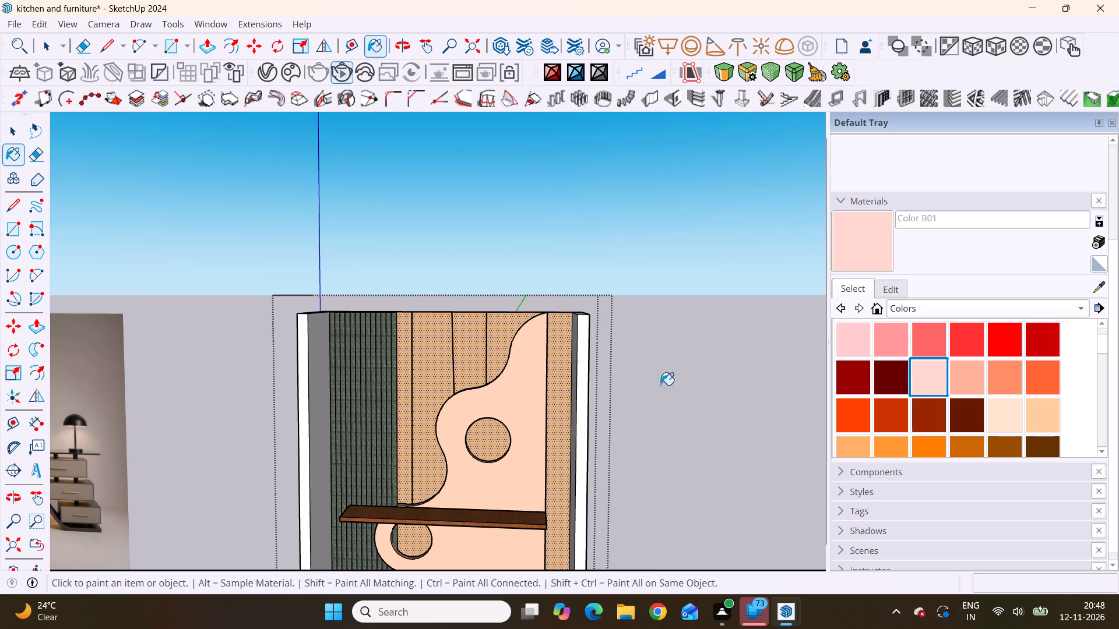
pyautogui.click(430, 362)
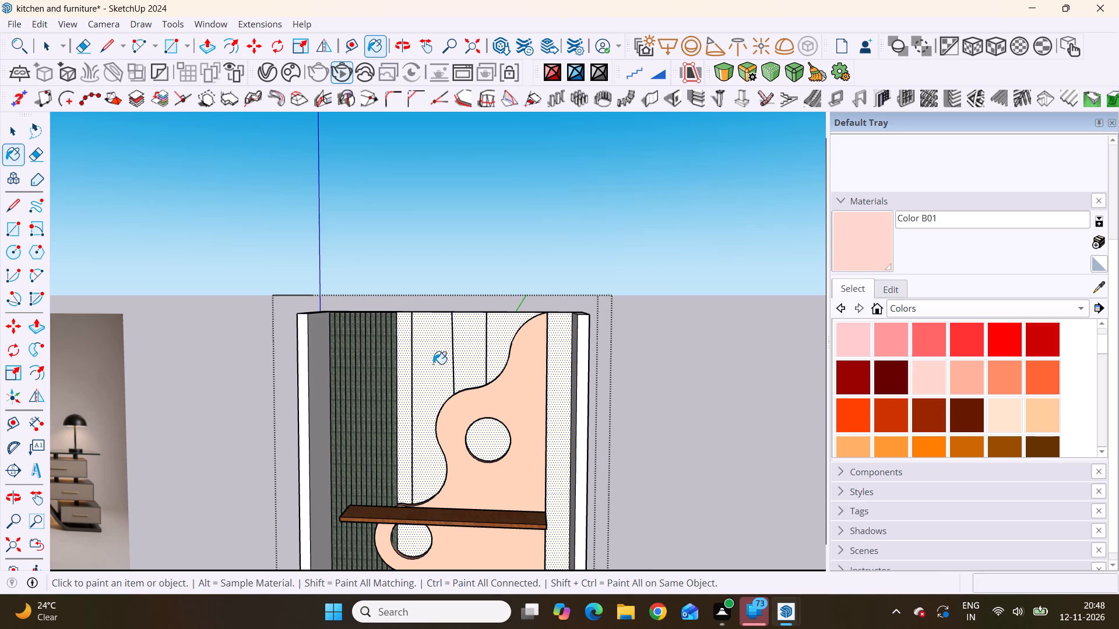
# Paint the flat back panel behind the wavy panel with Color D01.
pyautogui.scroll(-3, 879, 416)
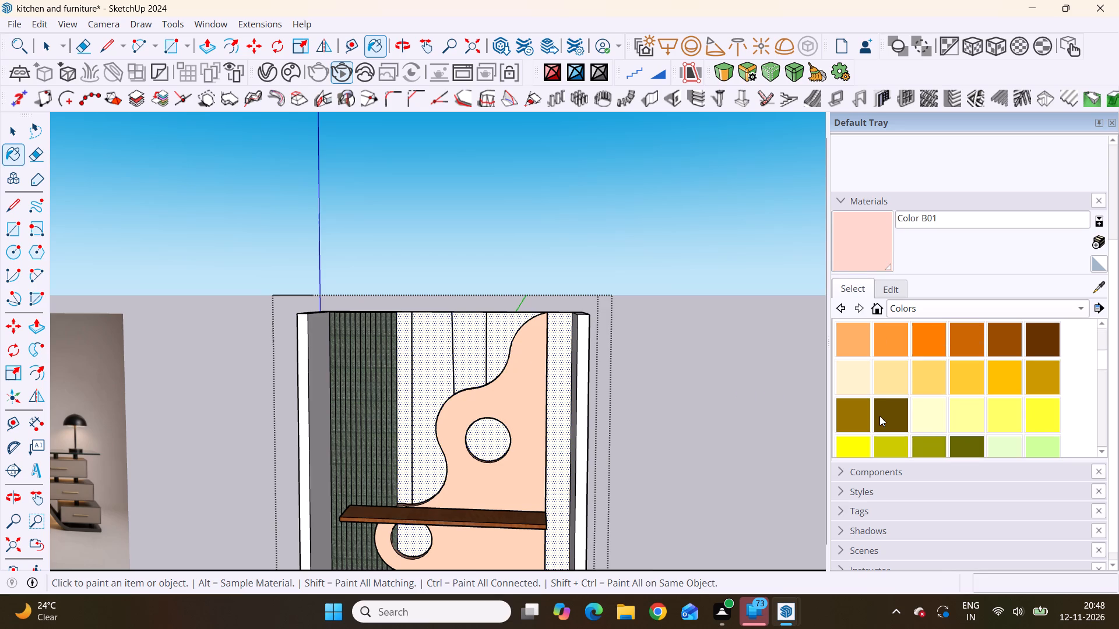
pyautogui.click(861, 376)
pyautogui.click(428, 379)
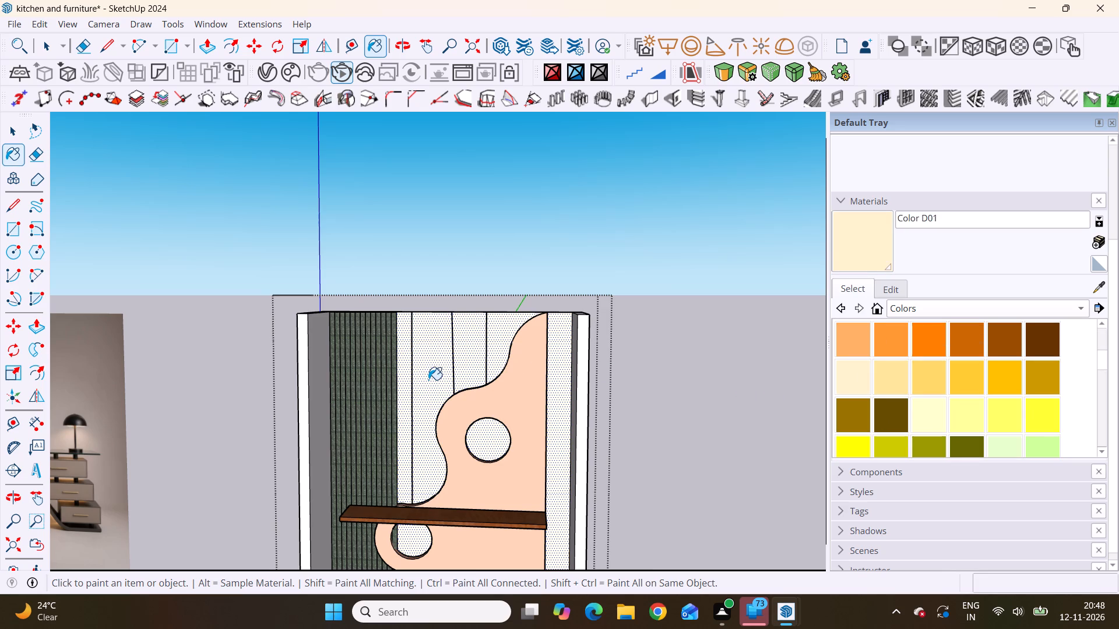
pyautogui.doubleClick(428, 380)
pyautogui.click(431, 379)
pyautogui.click(431, 378)
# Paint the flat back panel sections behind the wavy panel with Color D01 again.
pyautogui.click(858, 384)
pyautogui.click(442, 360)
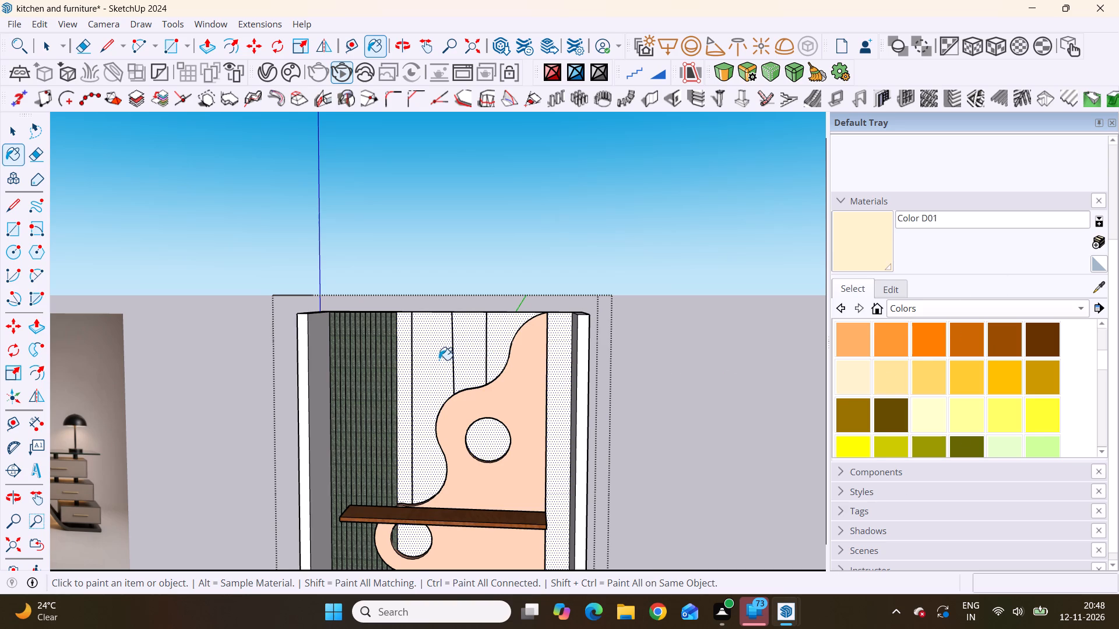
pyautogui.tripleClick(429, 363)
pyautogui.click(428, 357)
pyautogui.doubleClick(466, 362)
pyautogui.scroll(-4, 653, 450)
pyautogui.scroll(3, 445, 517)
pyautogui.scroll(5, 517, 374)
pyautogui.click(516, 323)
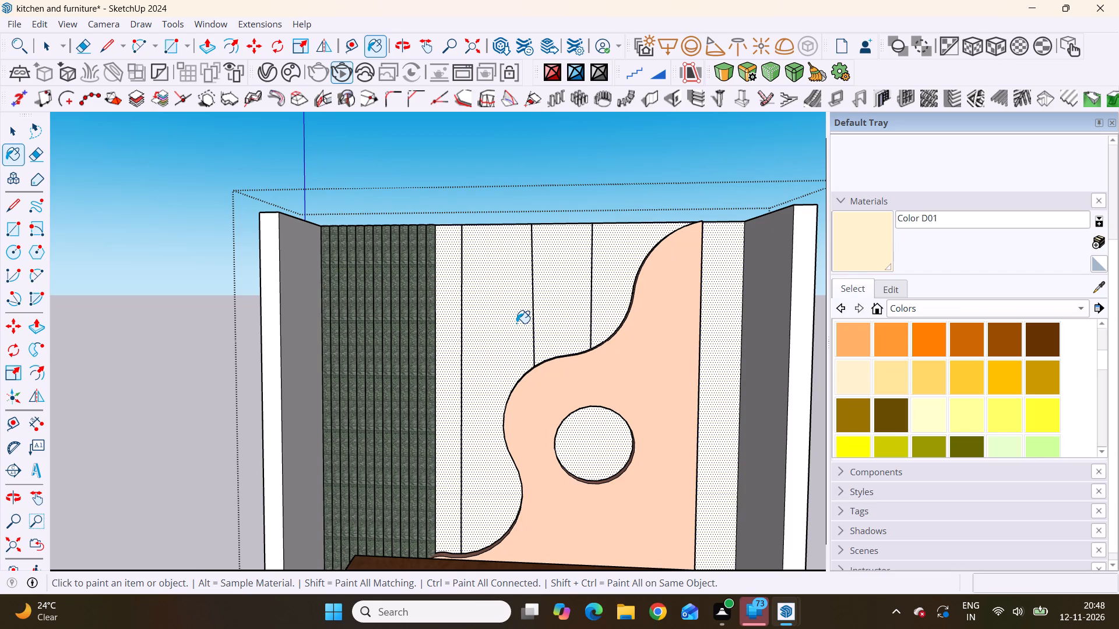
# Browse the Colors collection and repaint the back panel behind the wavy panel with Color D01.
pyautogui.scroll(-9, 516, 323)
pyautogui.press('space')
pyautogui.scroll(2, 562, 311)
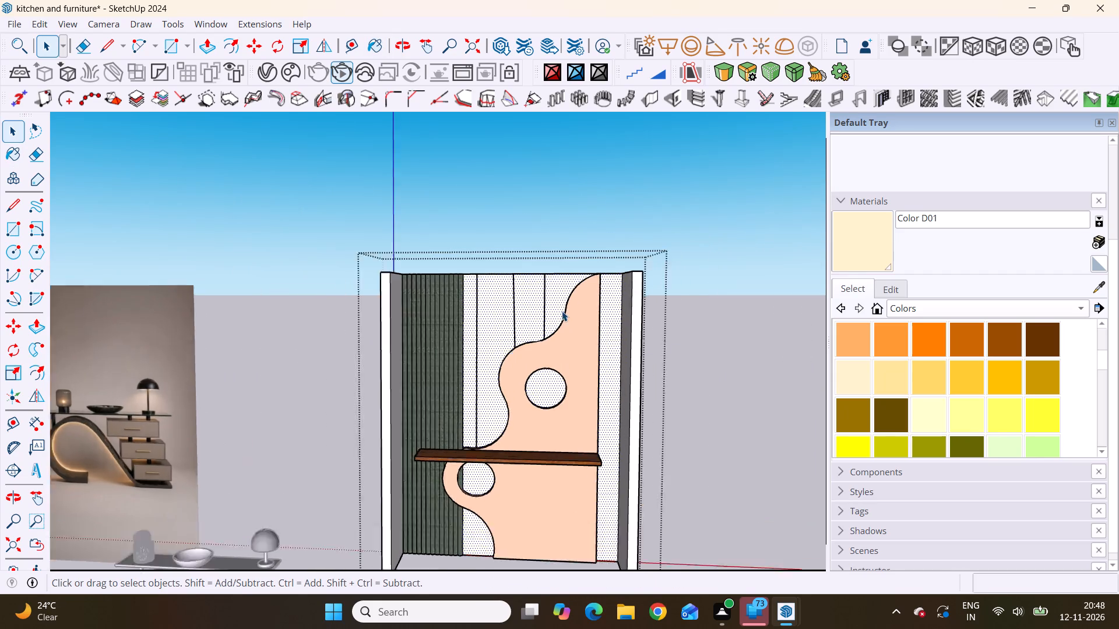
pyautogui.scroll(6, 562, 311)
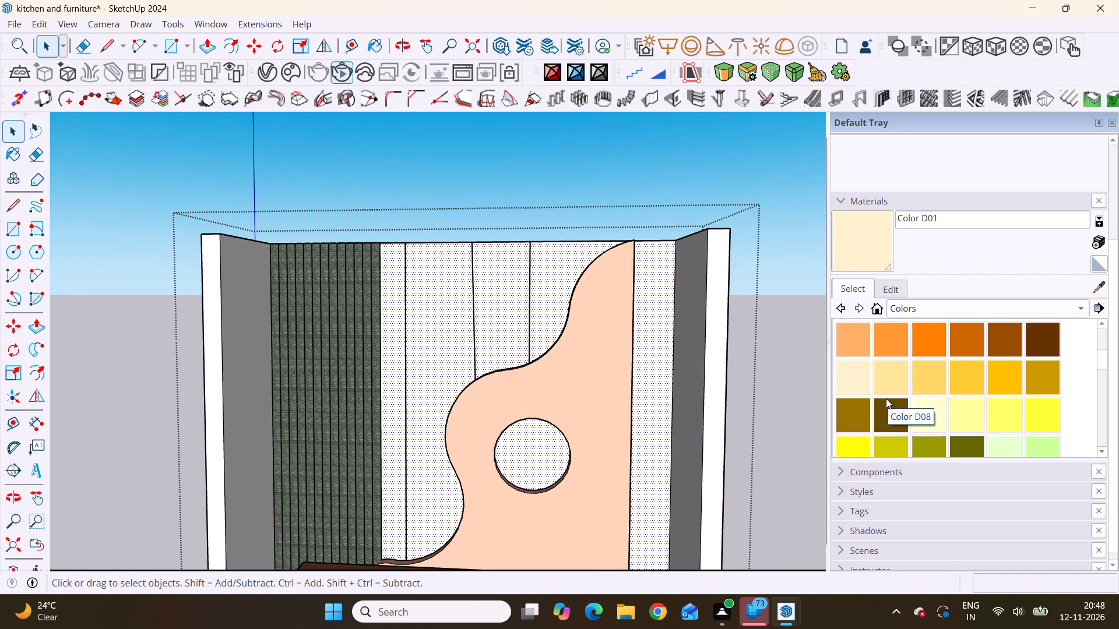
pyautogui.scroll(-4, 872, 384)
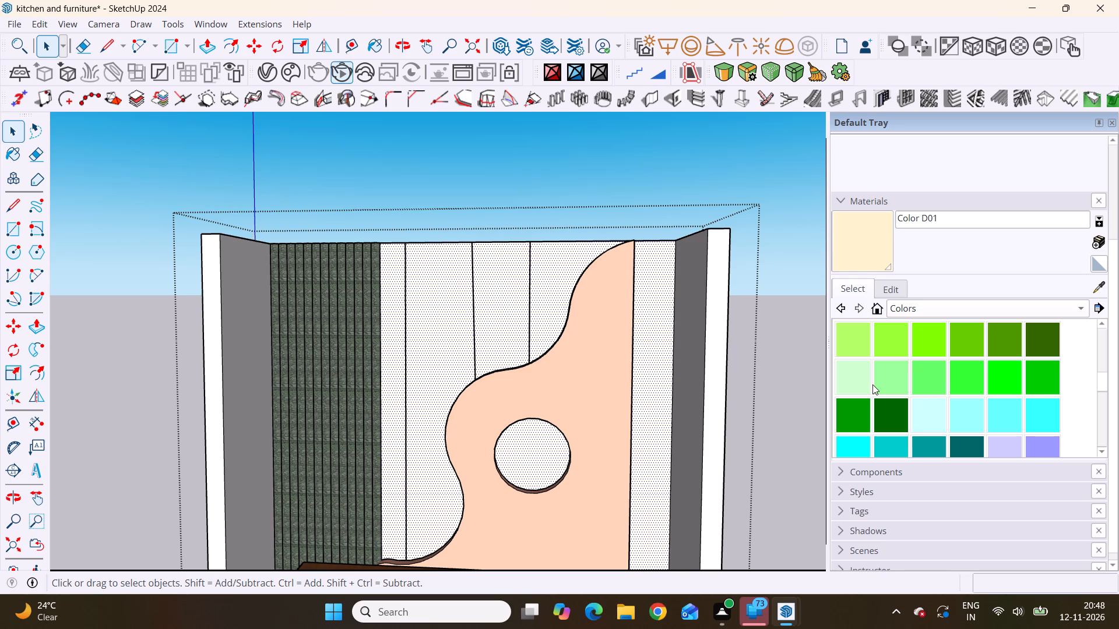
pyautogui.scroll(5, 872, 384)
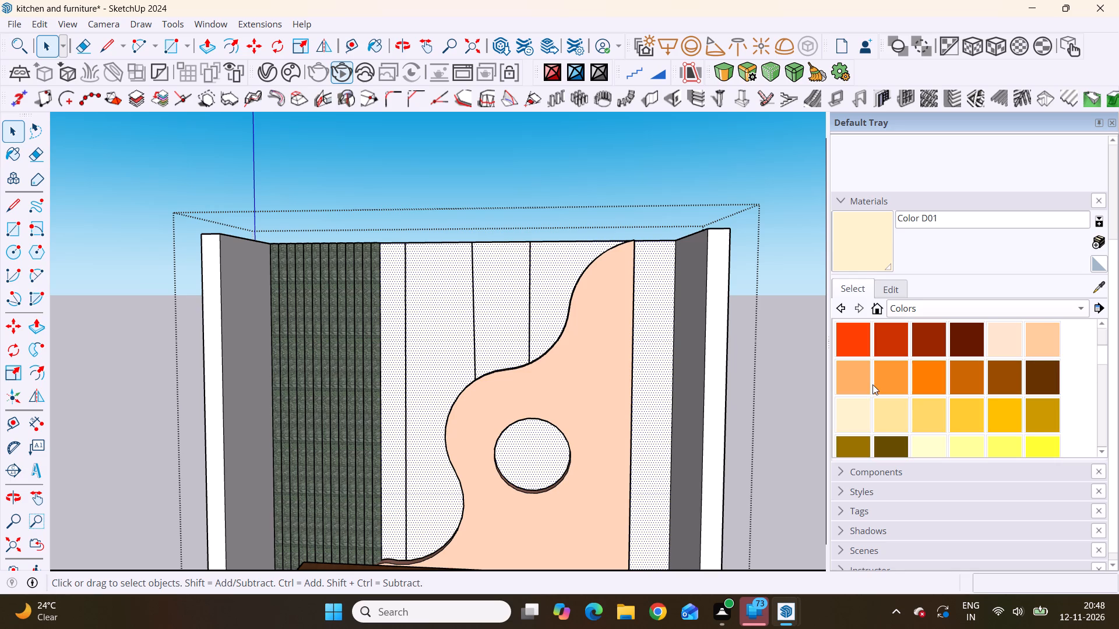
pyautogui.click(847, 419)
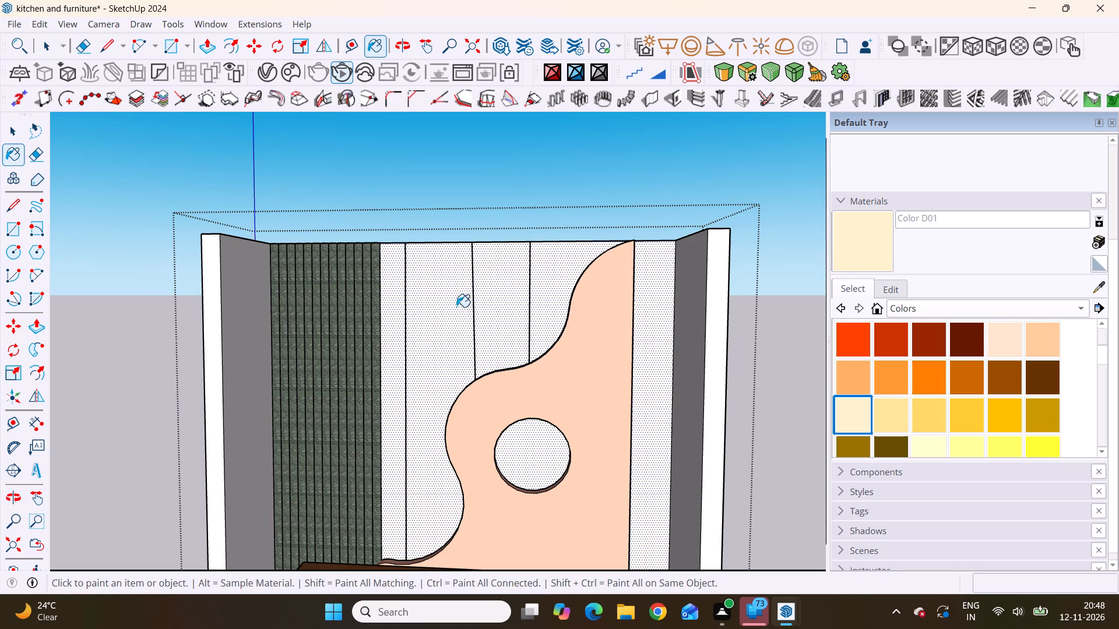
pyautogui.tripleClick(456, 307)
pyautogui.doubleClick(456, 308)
# Examine the wall unit from several angles and compare its back panel colour with the reference images.
pyautogui.scroll(-7, 594, 298)
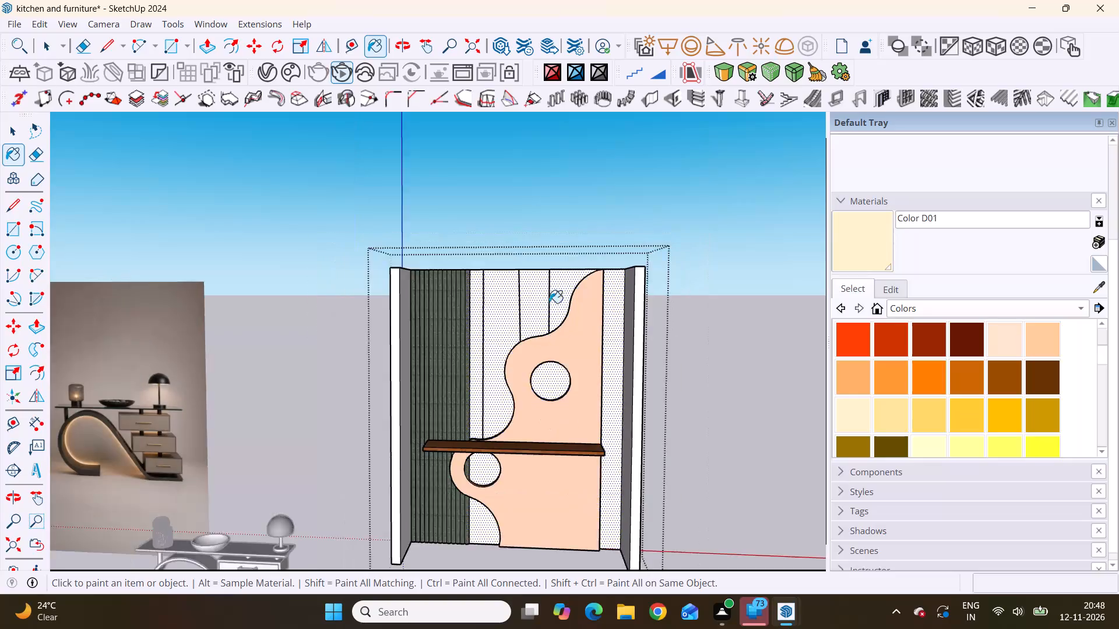
pyautogui.scroll(-10, 549, 303)
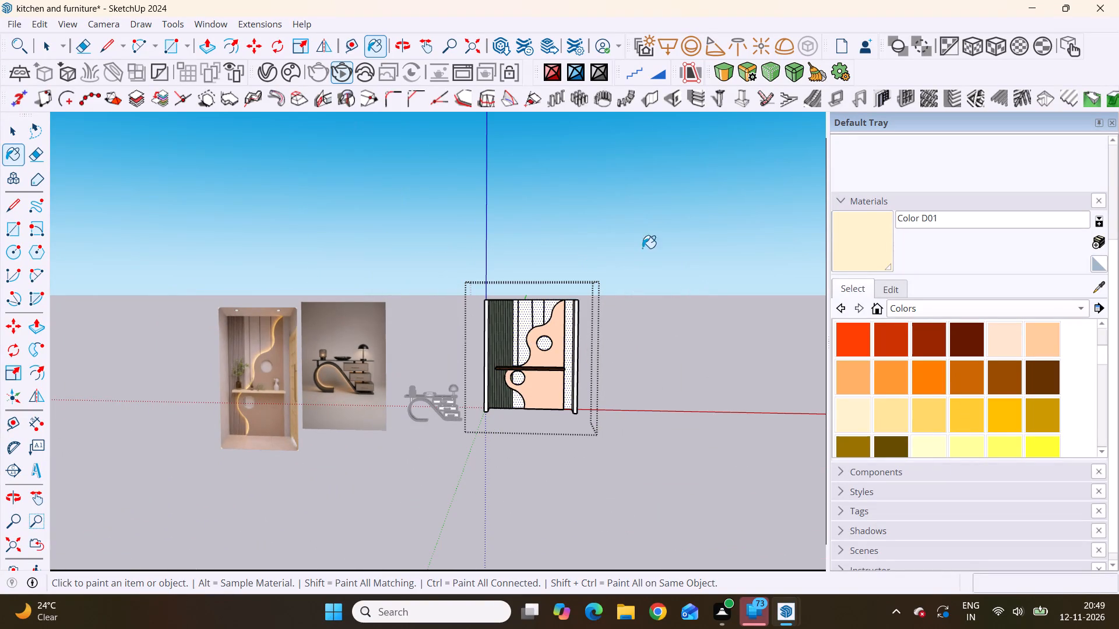
pyautogui.scroll(9, 527, 415)
pyautogui.scroll(-5, 537, 411)
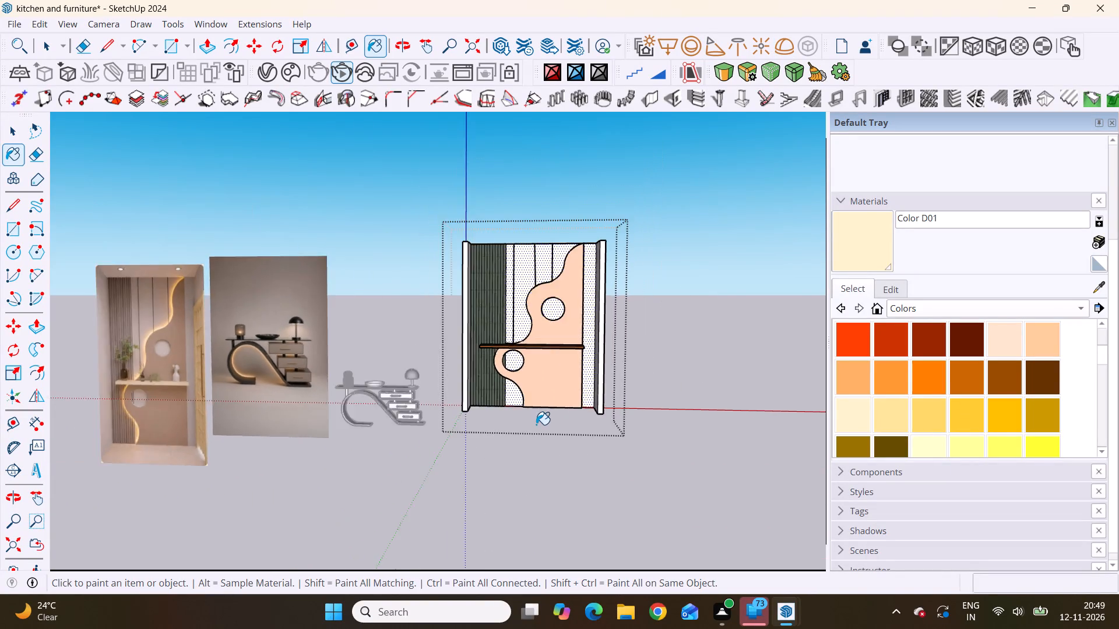
pyautogui.scroll(-5, 536, 425)
pyautogui.moveTo(546, 391); pyautogui.dragTo(581, 419, button='middle')
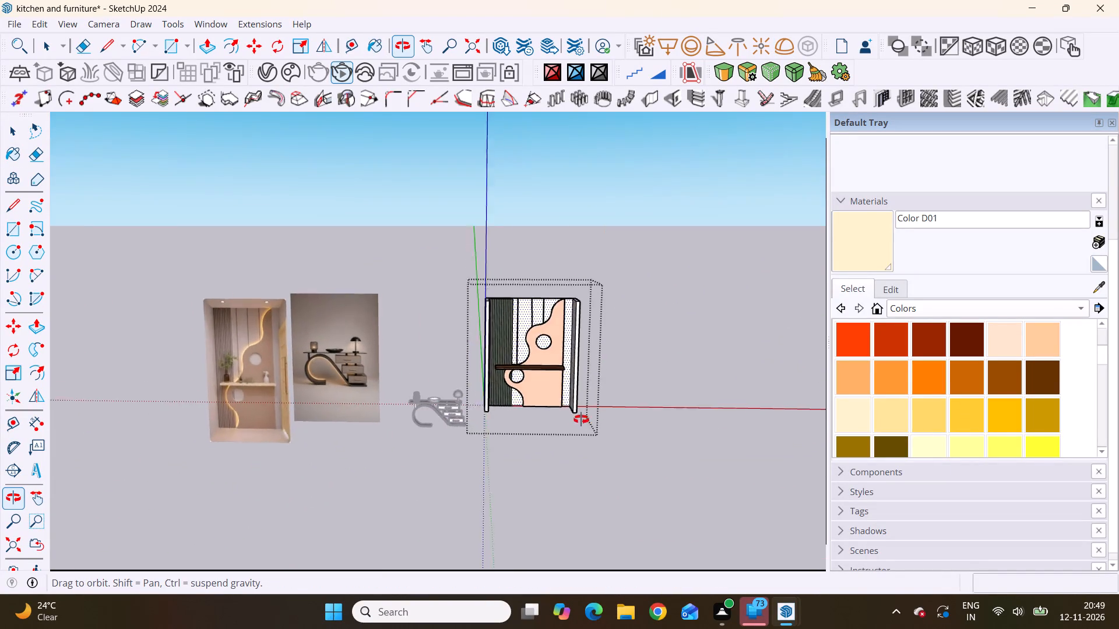
pyautogui.moveTo(581, 419); pyautogui.dragTo(495, 443, button='middle')
pyautogui.scroll(8, 502, 328)
pyautogui.moveTo(516, 356); pyautogui.dragTo(517, 356, button='middle')
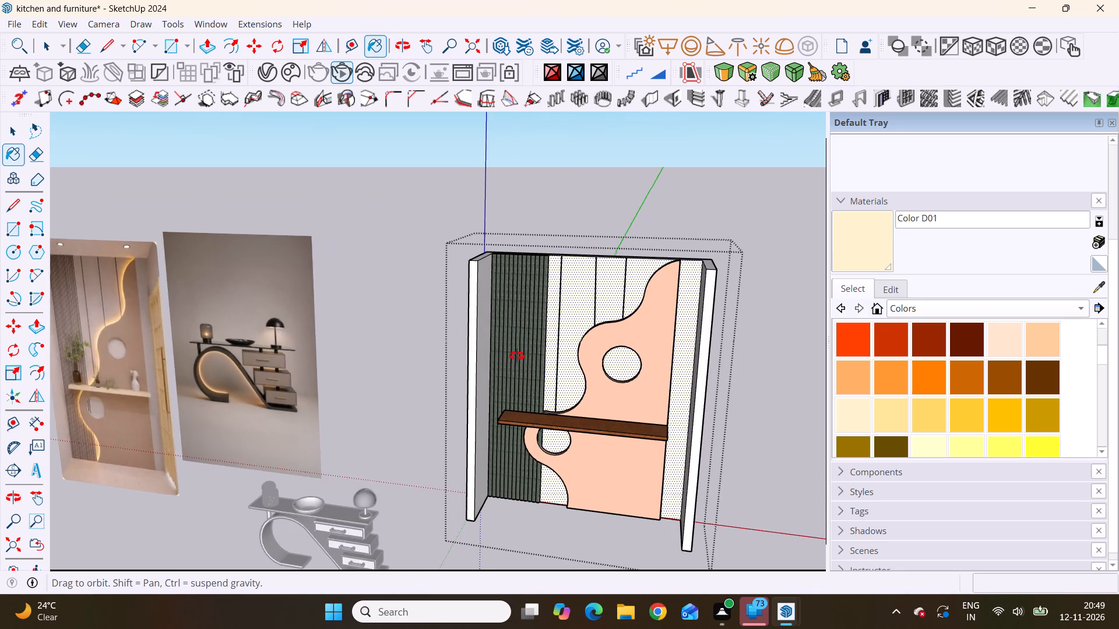
pyautogui.moveTo(517, 356); pyautogui.dragTo(594, 329, button='middle')
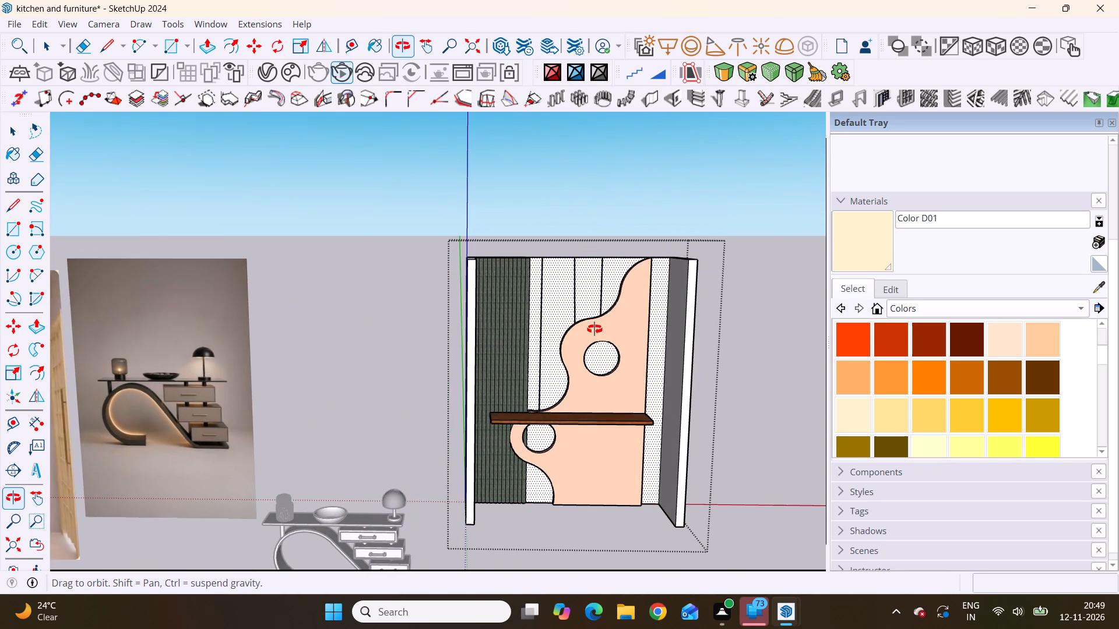
pyautogui.moveTo(594, 329); pyautogui.dragTo(594, 330, button='middle')
pyautogui.scroll(1, 594, 330)
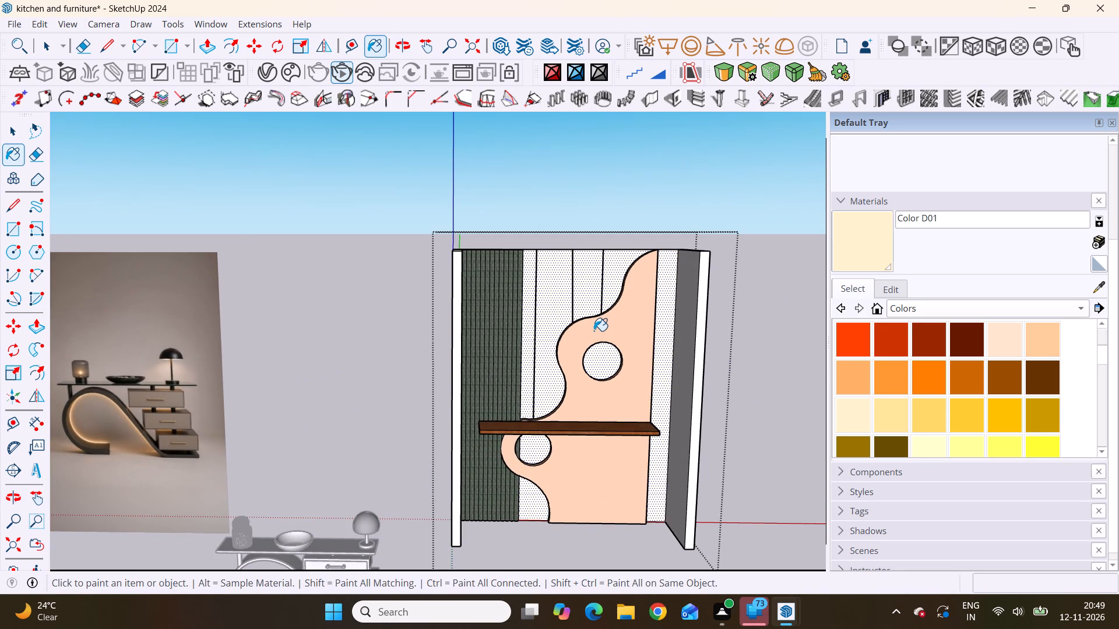
pyautogui.scroll(5, 593, 331)
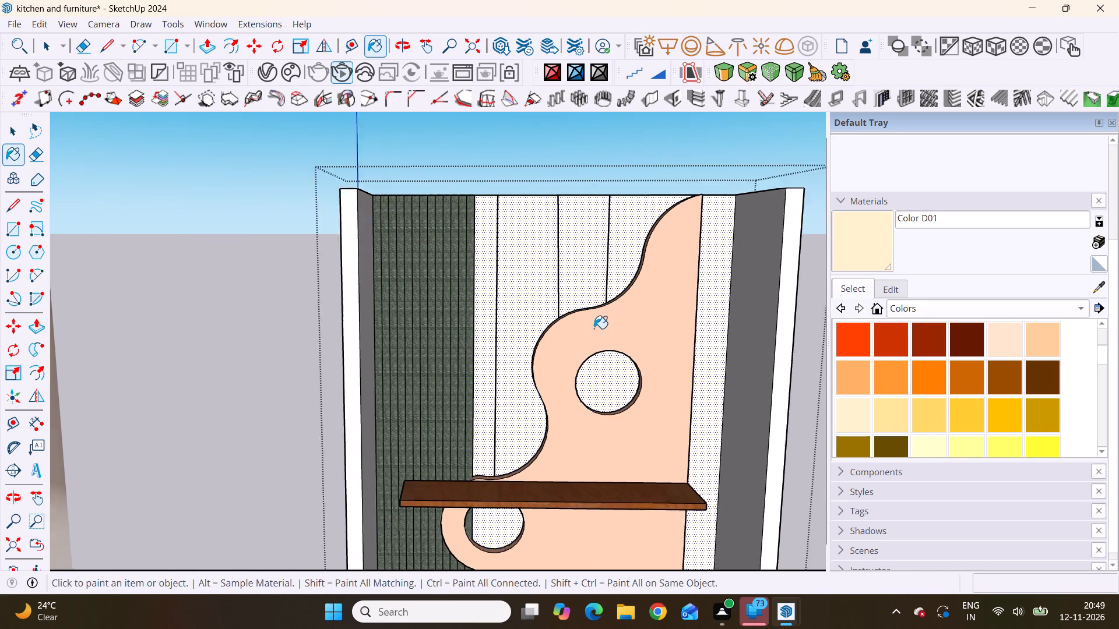
pyautogui.scroll(2, 594, 328)
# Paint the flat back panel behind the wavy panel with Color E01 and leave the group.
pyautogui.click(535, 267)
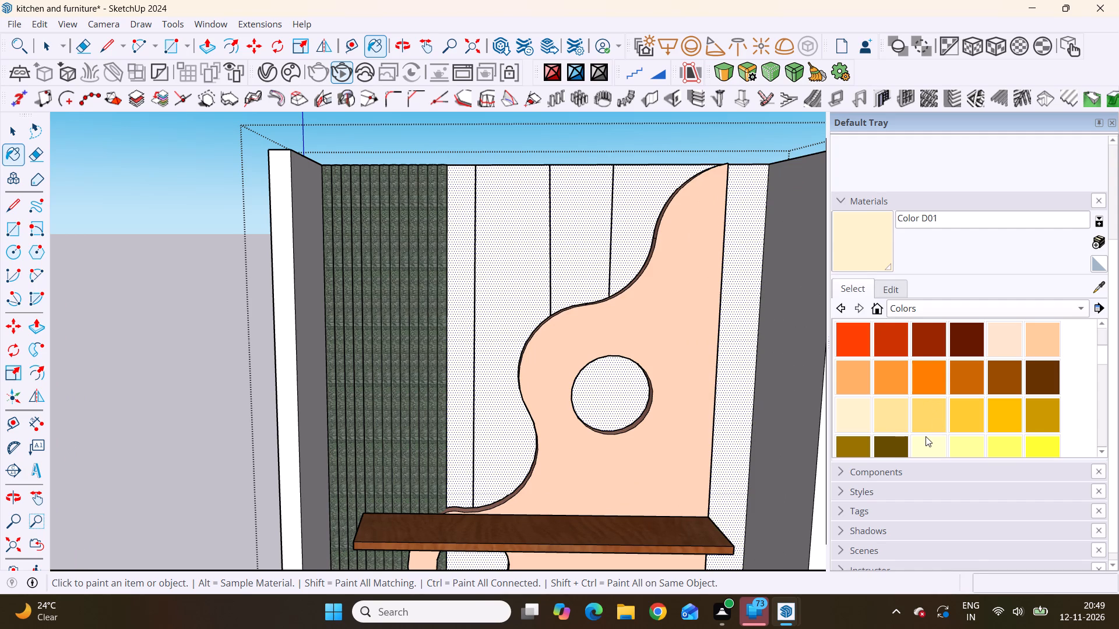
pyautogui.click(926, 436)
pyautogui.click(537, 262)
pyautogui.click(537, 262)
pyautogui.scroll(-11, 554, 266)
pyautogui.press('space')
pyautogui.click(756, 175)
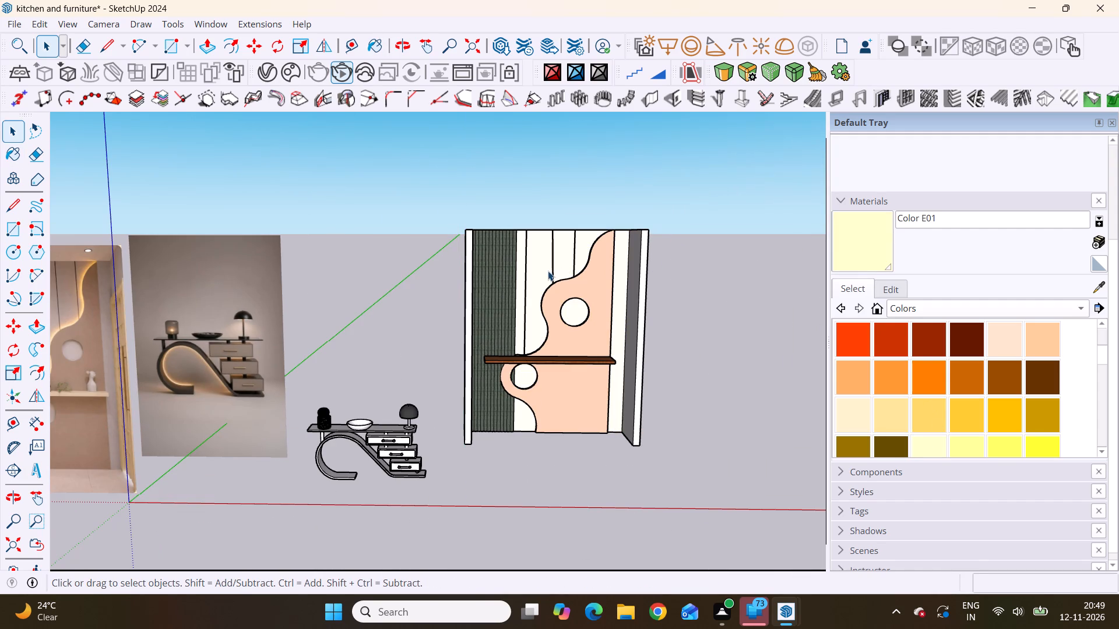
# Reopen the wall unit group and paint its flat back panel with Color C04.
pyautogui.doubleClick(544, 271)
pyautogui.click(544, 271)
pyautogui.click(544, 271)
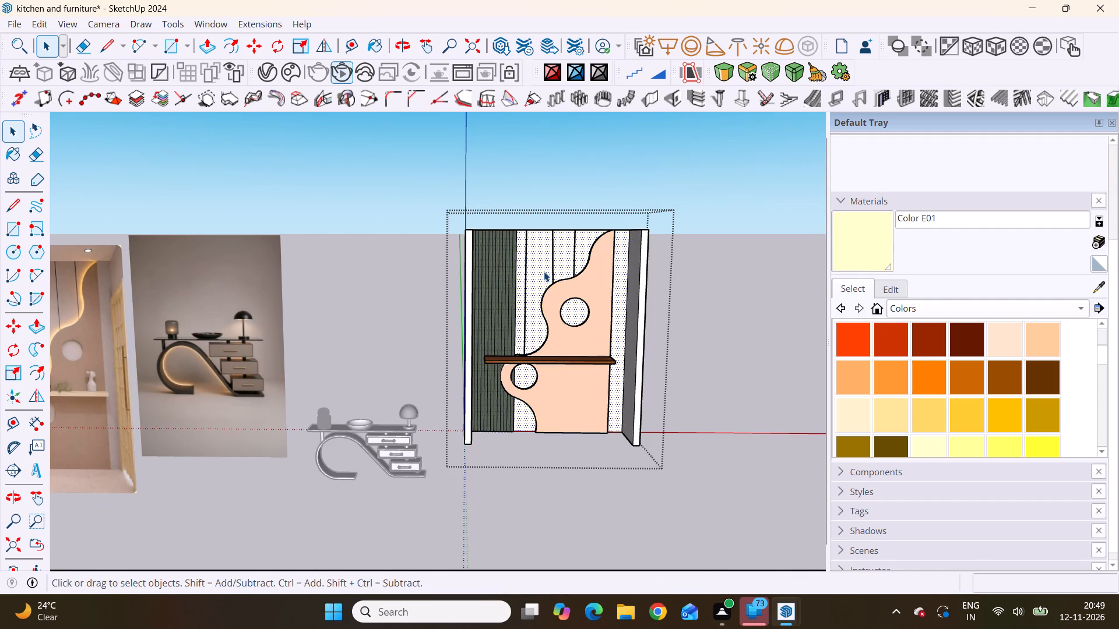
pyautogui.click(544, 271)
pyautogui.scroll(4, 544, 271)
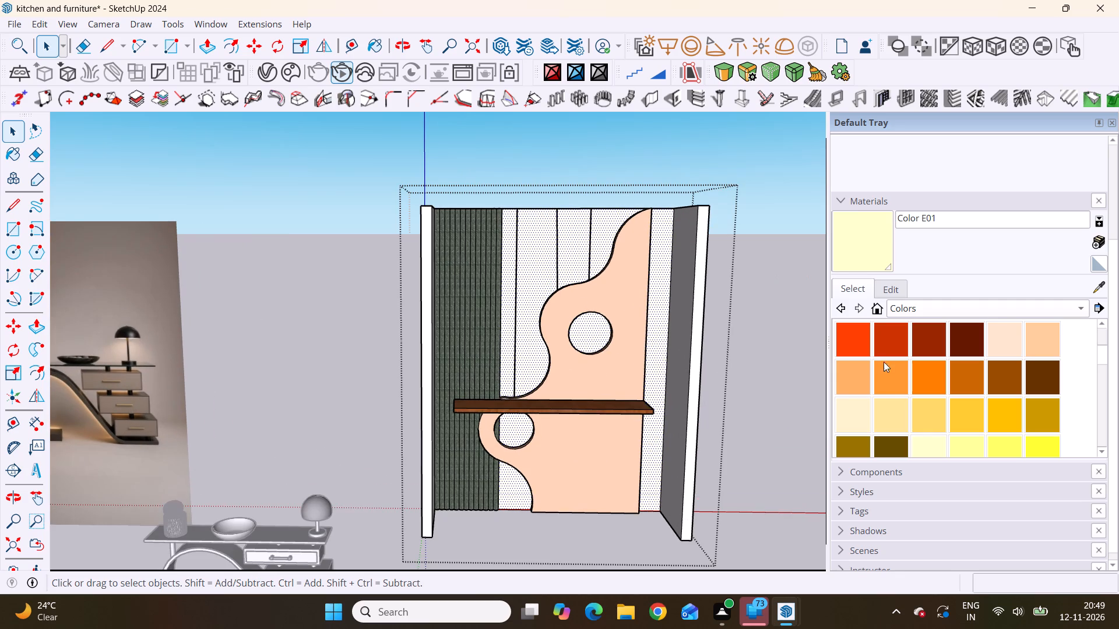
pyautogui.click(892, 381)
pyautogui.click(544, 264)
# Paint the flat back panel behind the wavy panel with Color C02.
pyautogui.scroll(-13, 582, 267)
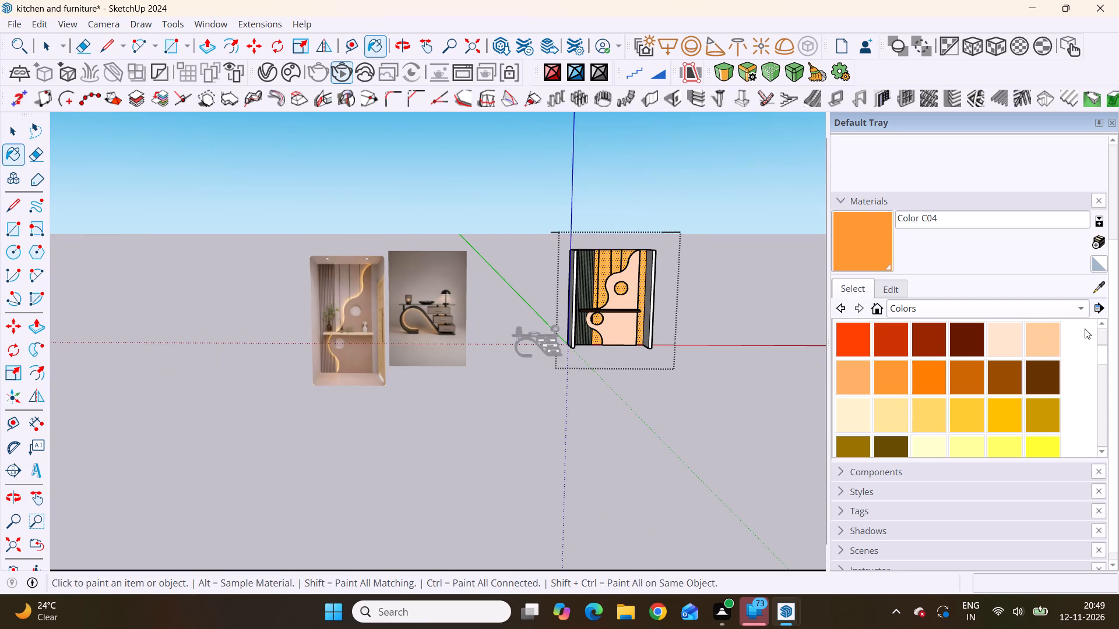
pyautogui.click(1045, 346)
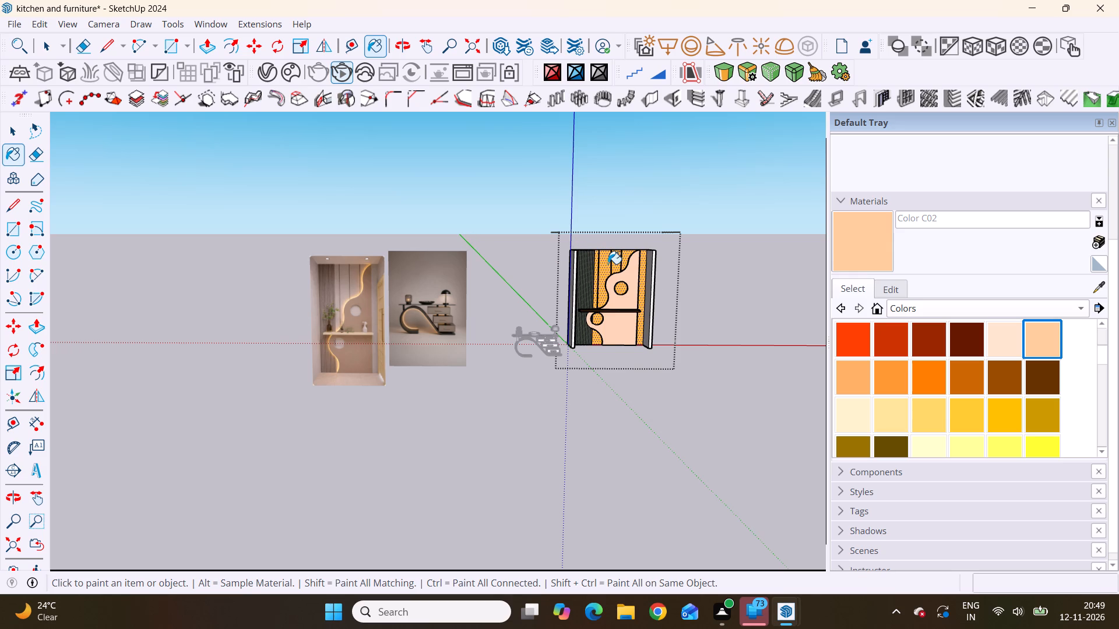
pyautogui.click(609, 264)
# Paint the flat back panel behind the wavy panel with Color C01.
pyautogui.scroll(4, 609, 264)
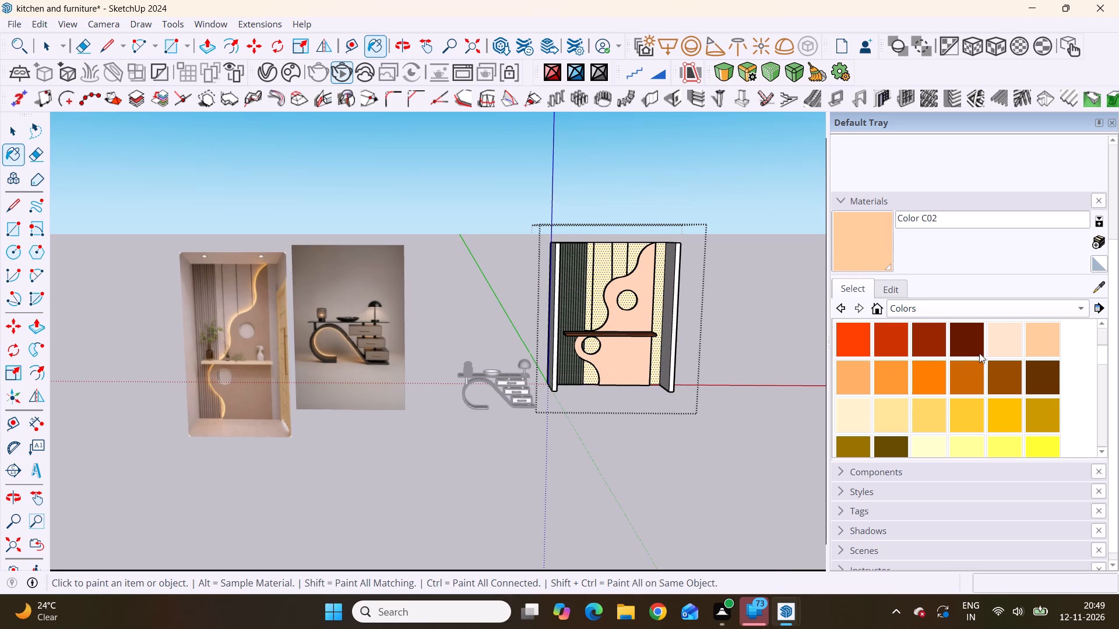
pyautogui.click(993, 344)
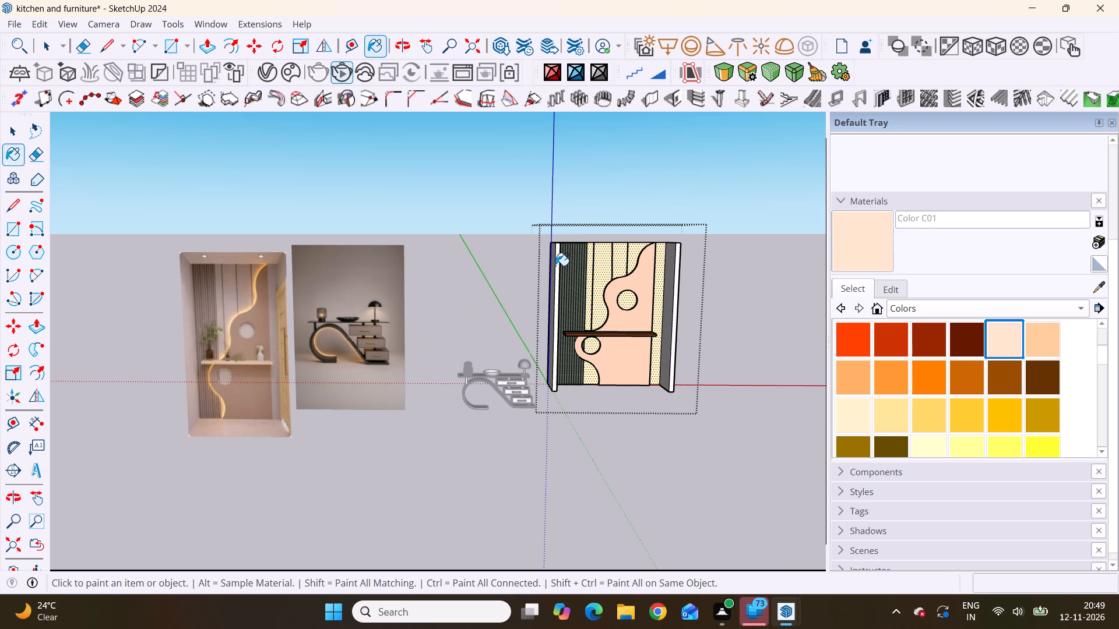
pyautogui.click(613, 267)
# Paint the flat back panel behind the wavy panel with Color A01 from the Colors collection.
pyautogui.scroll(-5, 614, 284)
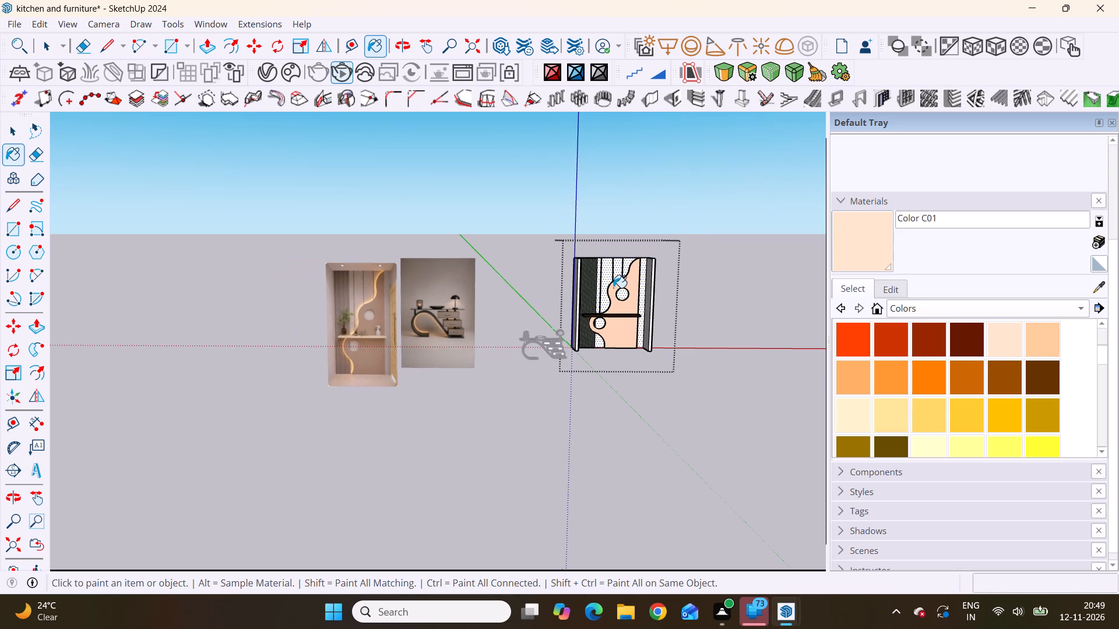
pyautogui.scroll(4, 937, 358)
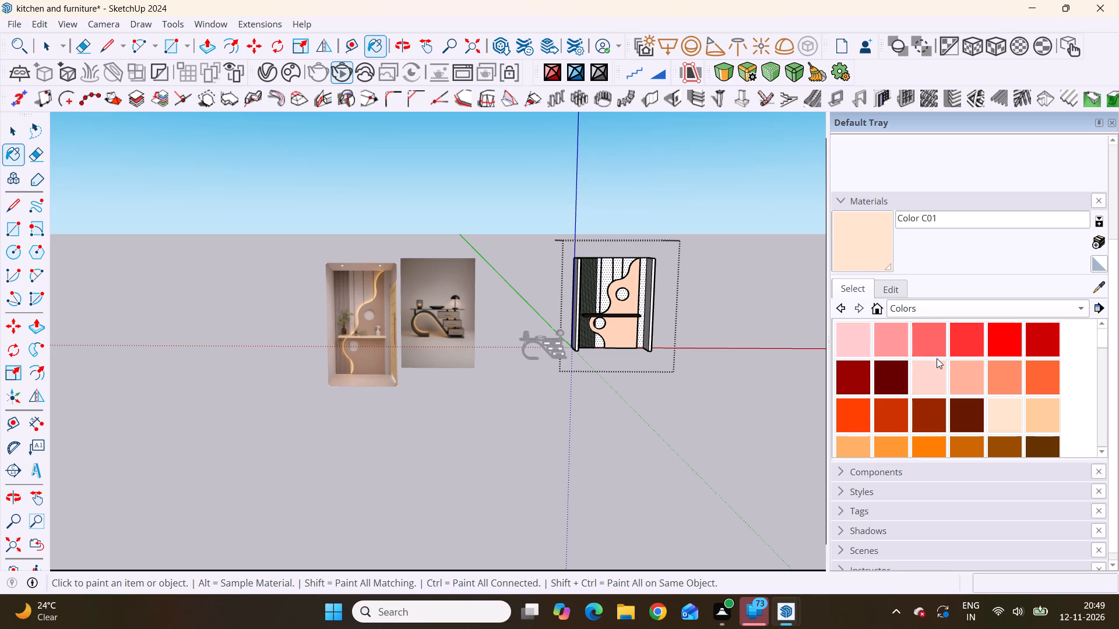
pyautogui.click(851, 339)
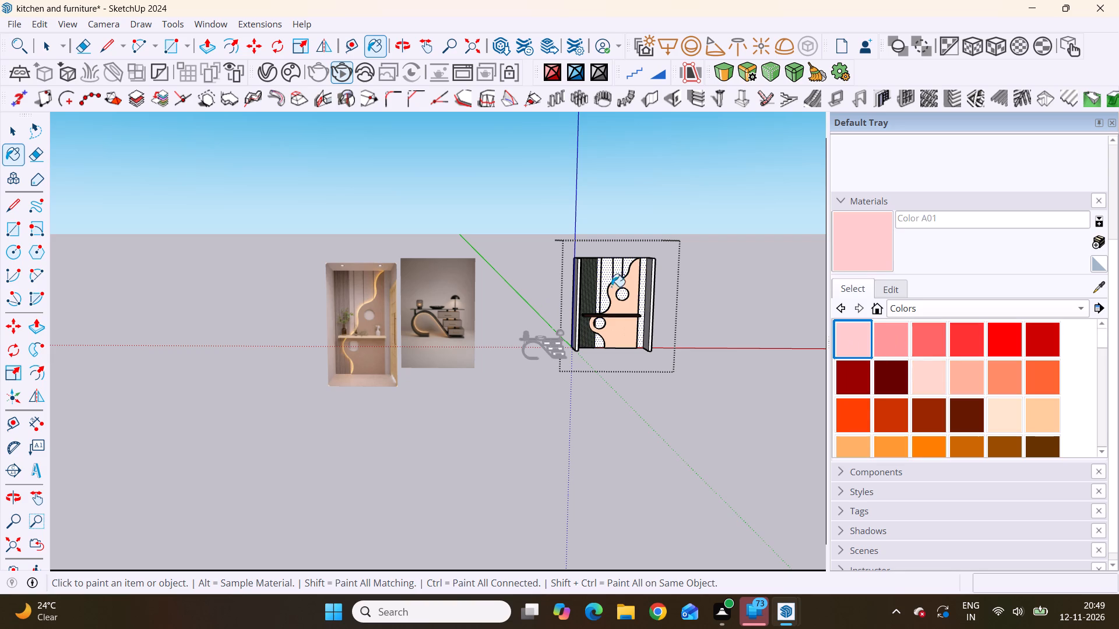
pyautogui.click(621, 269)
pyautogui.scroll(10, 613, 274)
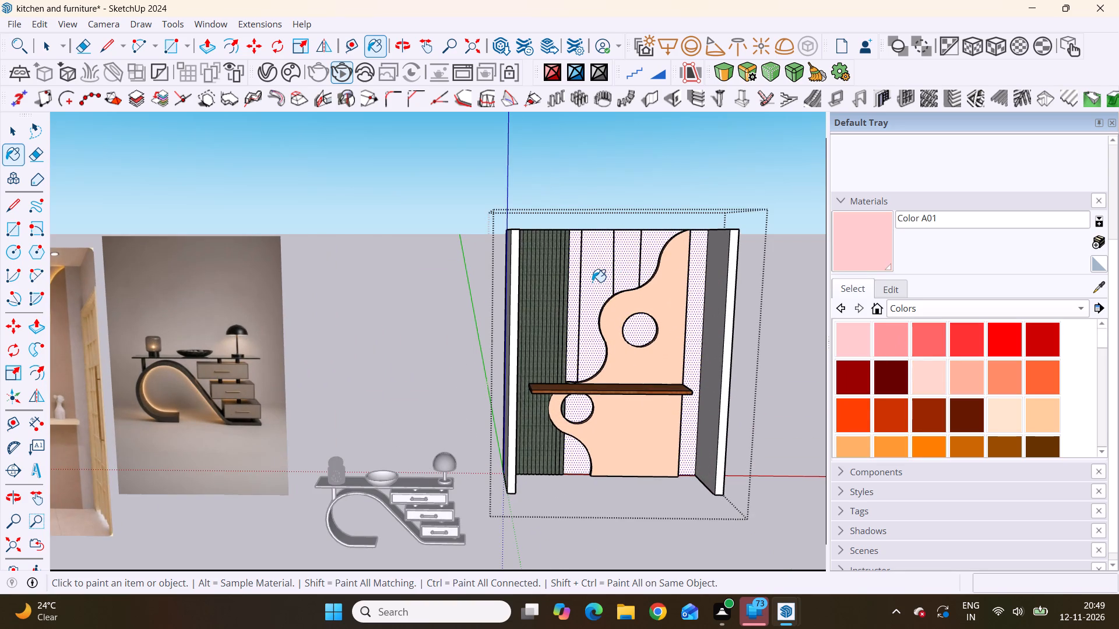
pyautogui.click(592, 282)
# Paint the flat back panel behind the wavy panel with Color A02.
pyautogui.scroll(-2, 706, 351)
pyautogui.click(886, 338)
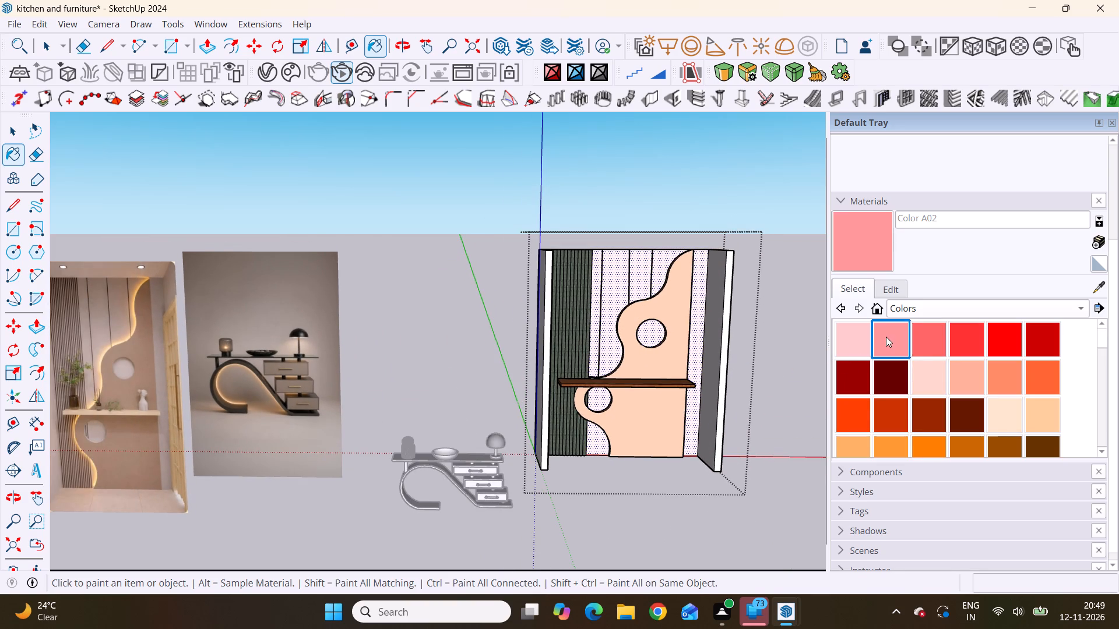
pyautogui.click(620, 275)
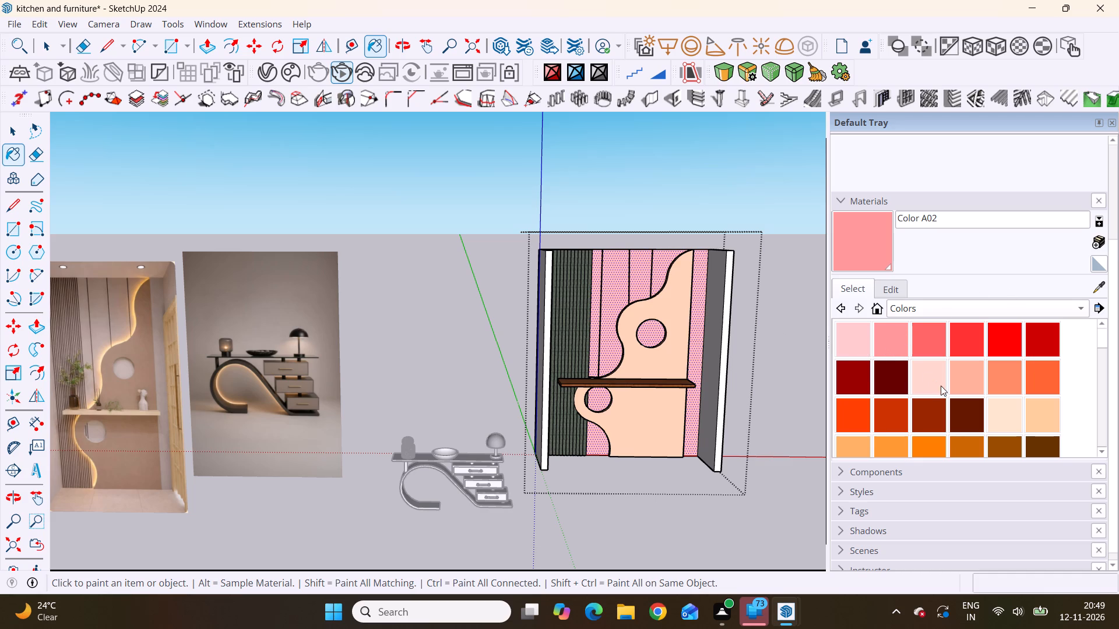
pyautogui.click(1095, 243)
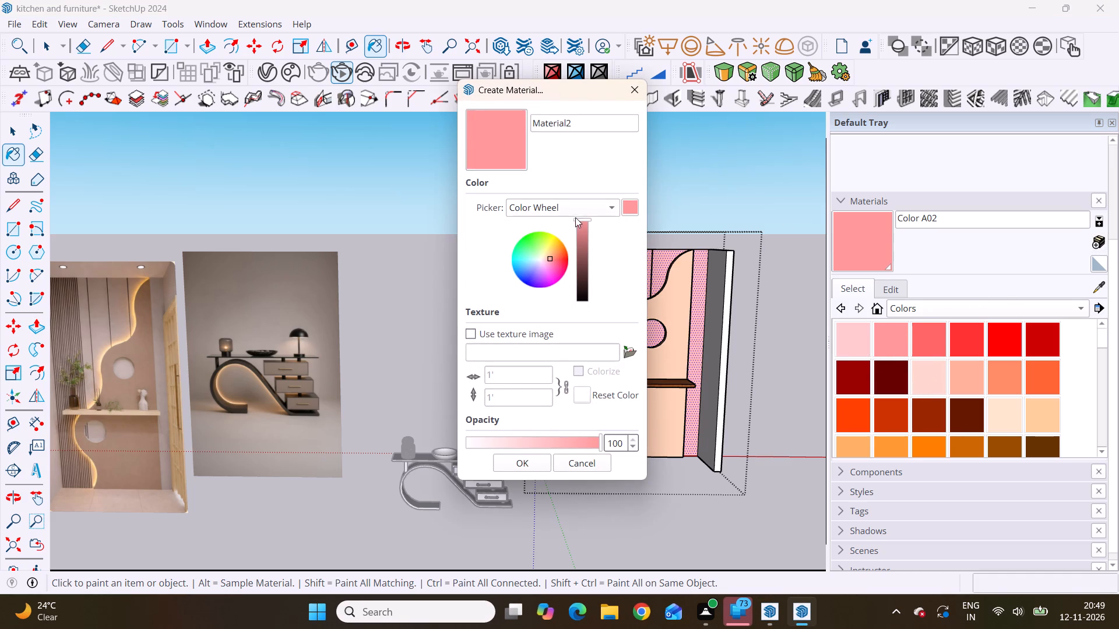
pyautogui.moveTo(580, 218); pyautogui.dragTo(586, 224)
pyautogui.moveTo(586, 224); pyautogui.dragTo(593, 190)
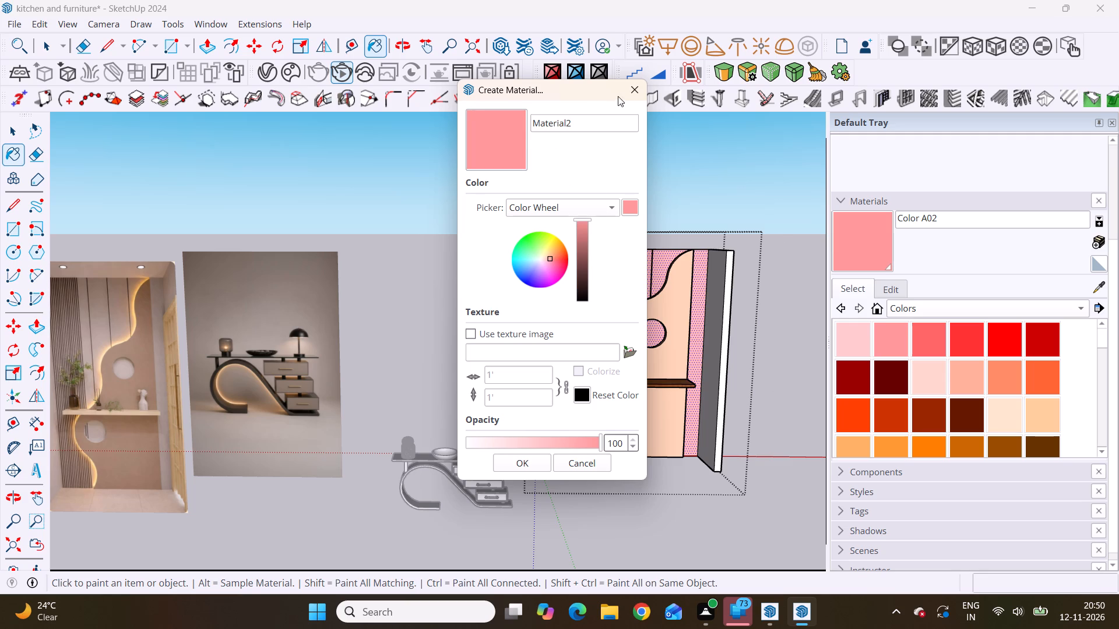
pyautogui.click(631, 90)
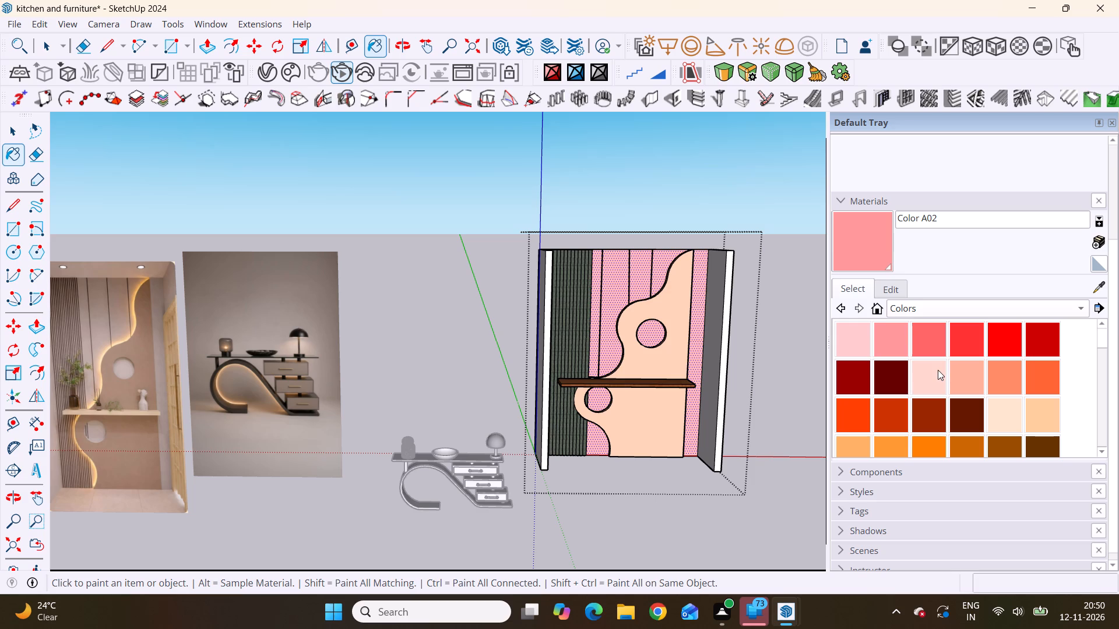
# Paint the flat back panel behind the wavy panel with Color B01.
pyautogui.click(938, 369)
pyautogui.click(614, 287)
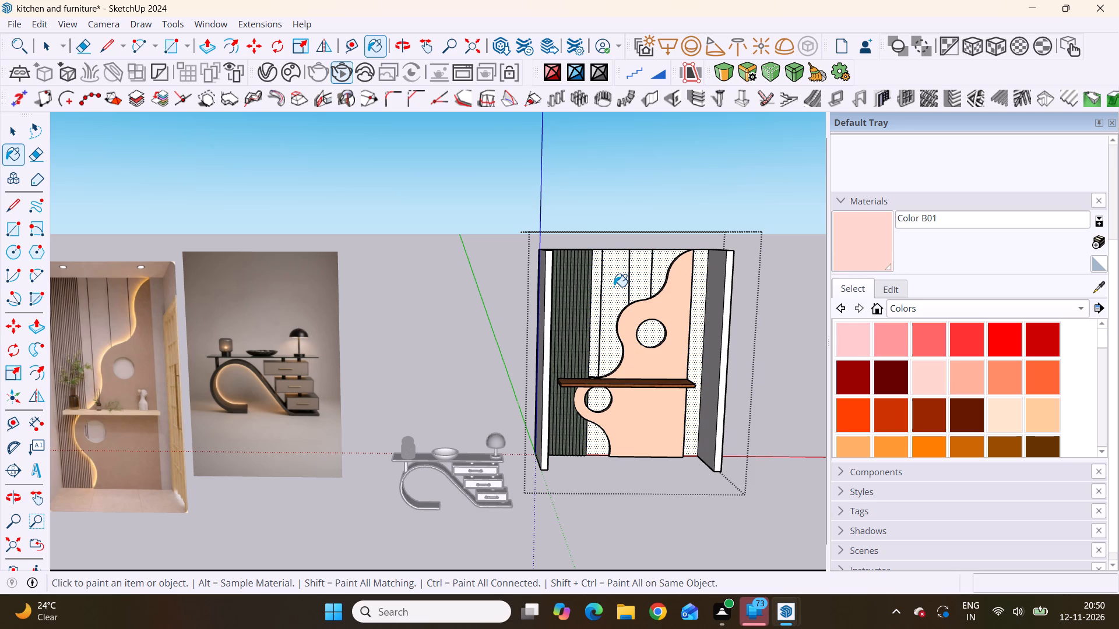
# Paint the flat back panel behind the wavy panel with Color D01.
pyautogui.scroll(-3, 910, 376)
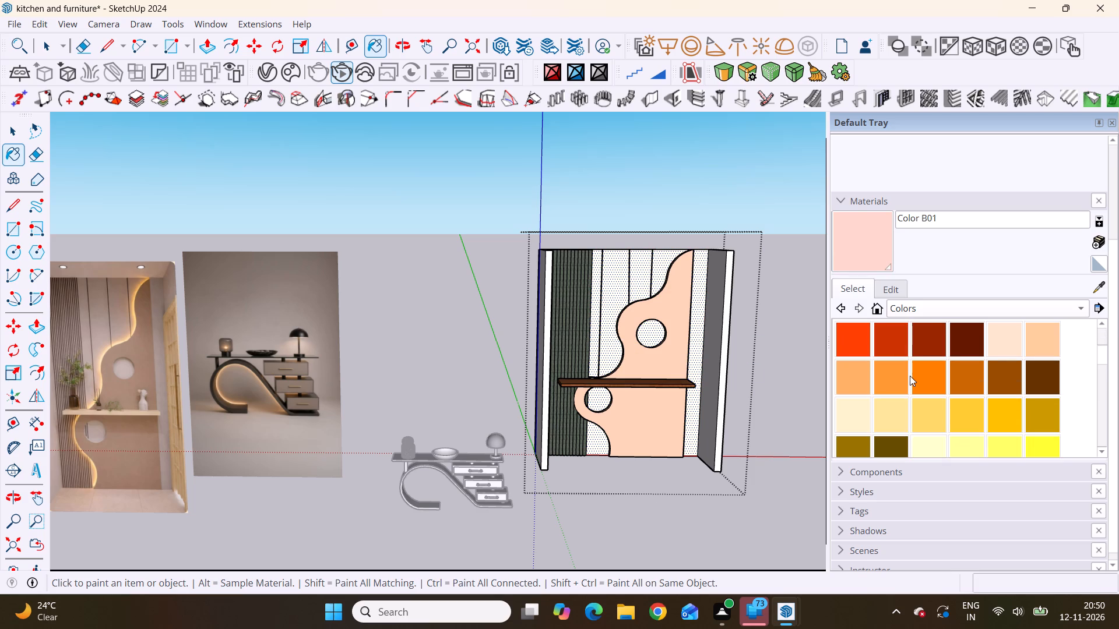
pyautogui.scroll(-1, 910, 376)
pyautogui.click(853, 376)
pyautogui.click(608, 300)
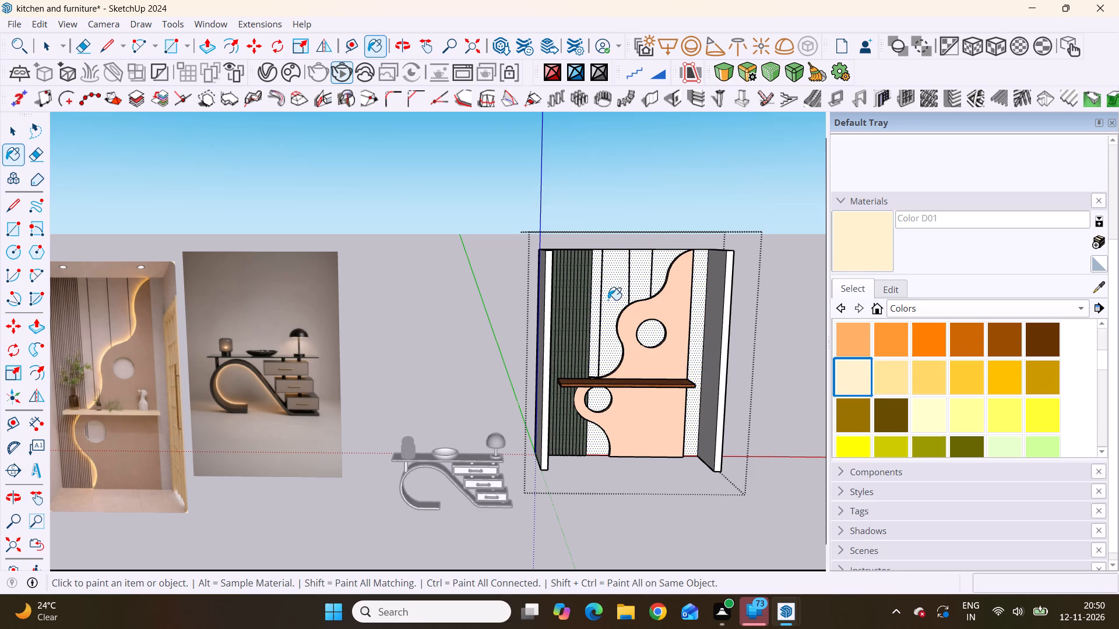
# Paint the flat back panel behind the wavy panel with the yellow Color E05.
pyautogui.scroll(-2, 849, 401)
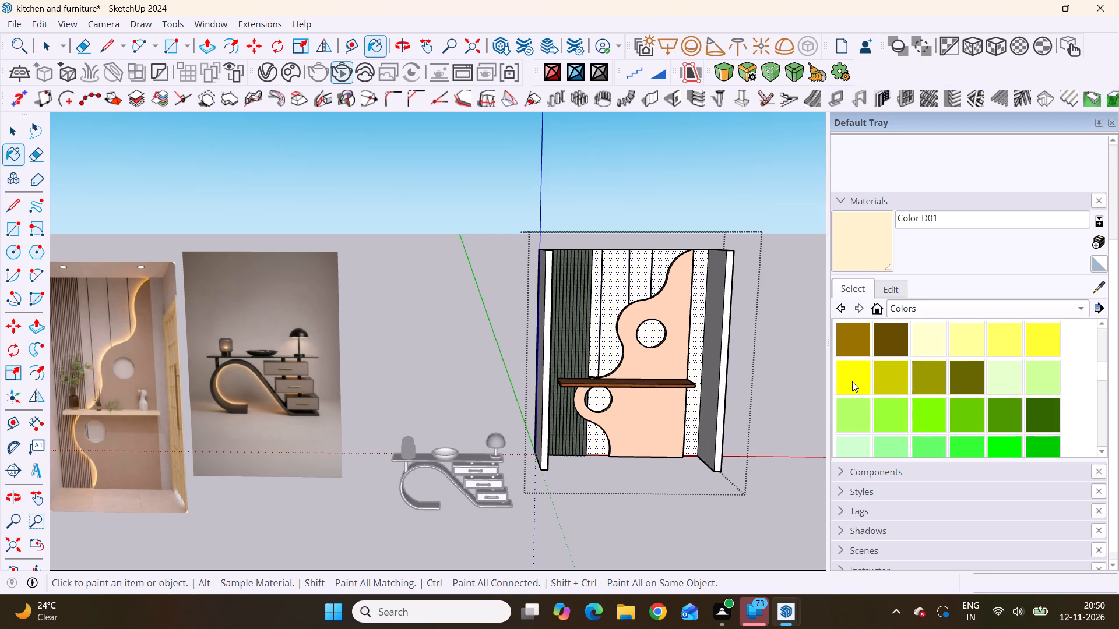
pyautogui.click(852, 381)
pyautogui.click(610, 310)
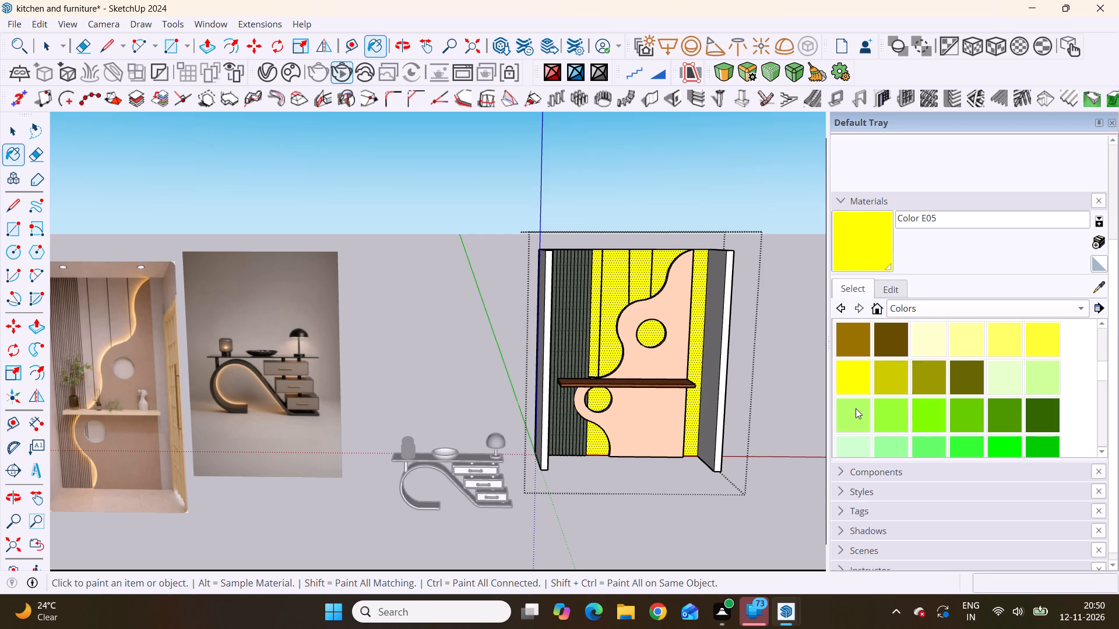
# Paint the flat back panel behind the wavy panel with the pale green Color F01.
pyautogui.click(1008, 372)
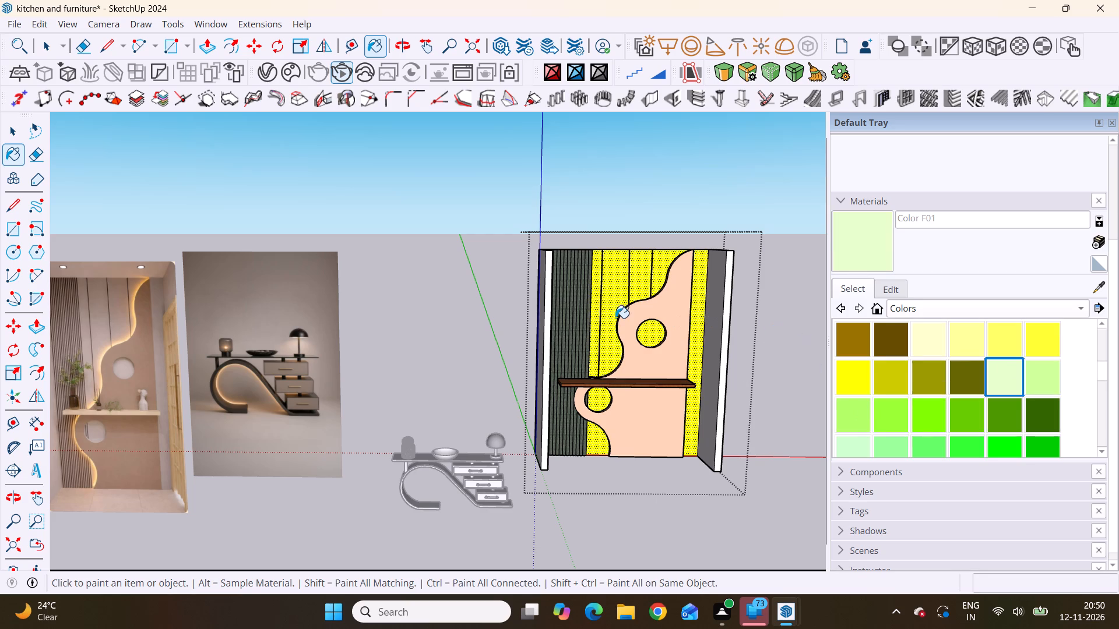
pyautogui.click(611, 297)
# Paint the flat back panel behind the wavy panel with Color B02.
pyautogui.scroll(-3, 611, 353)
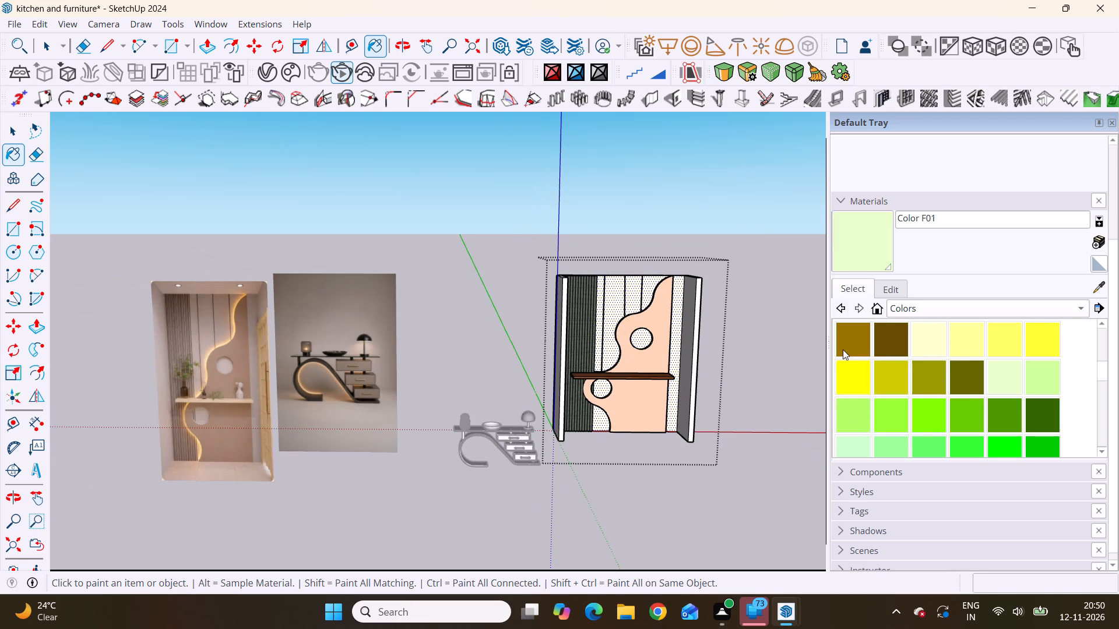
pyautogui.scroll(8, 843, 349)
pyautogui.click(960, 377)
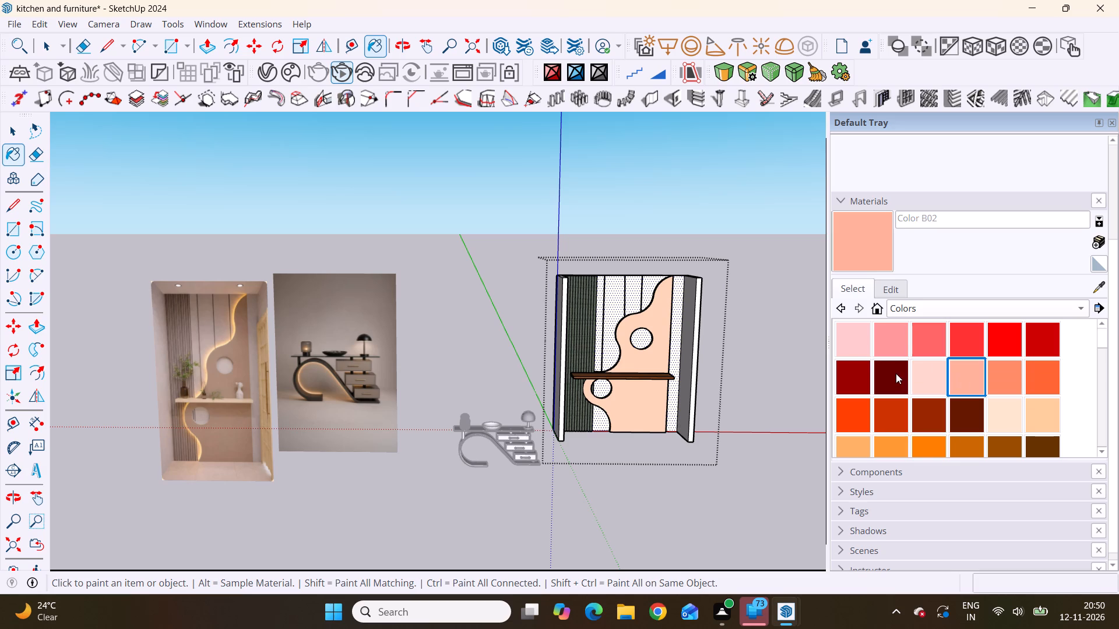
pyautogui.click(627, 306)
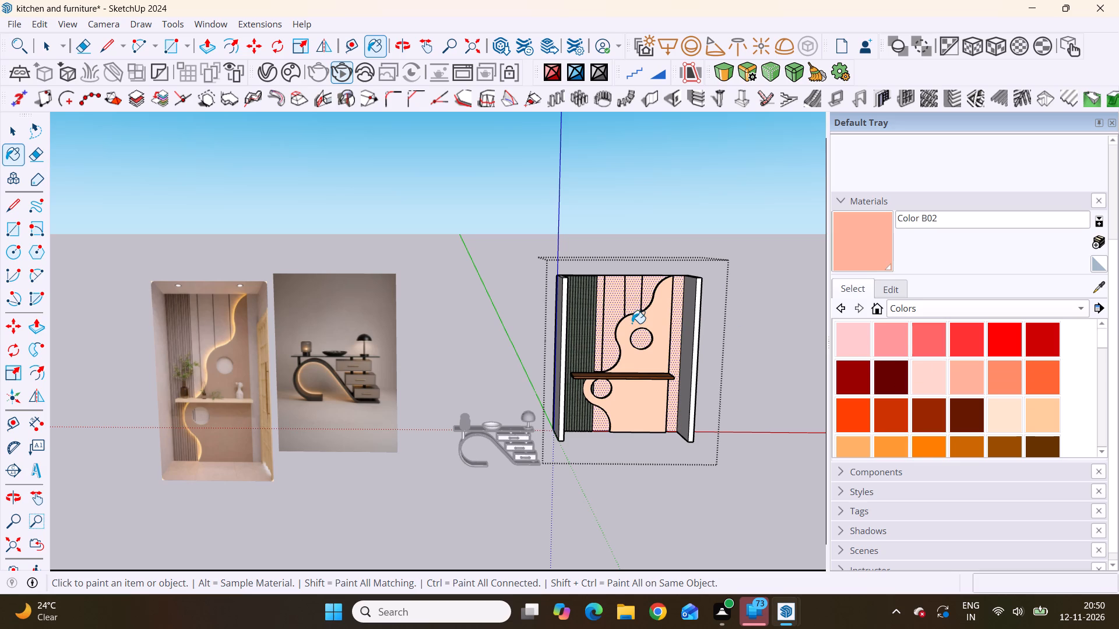
# Paint the flat back panel behind the wavy panel with Color B01 and leave the wall unit's group.
pyautogui.scroll(5, 632, 323)
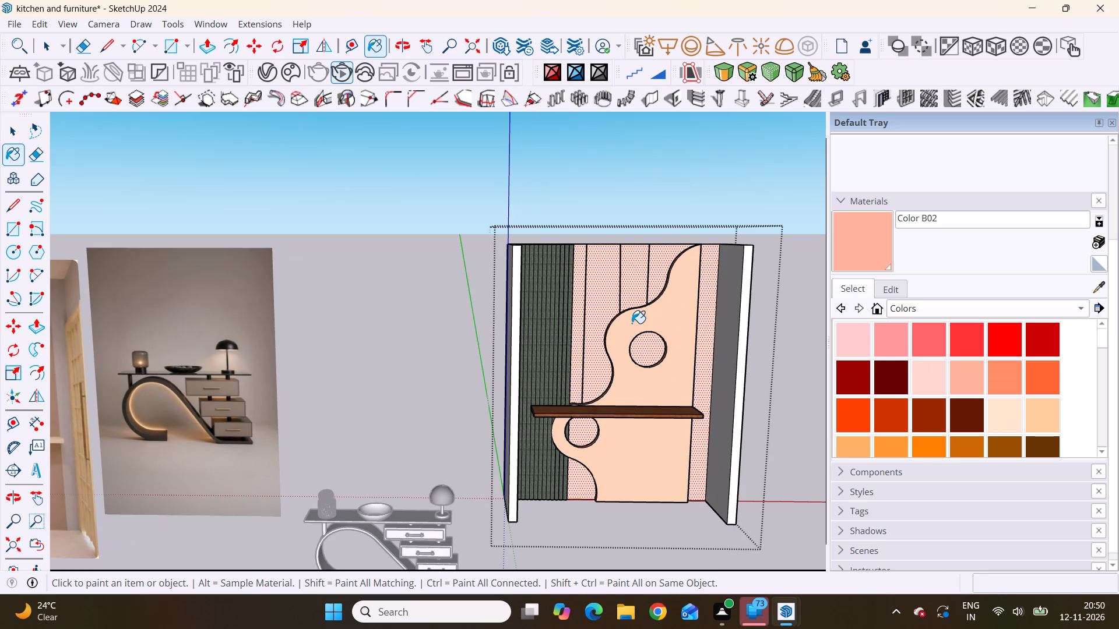
pyautogui.scroll(-3, 632, 323)
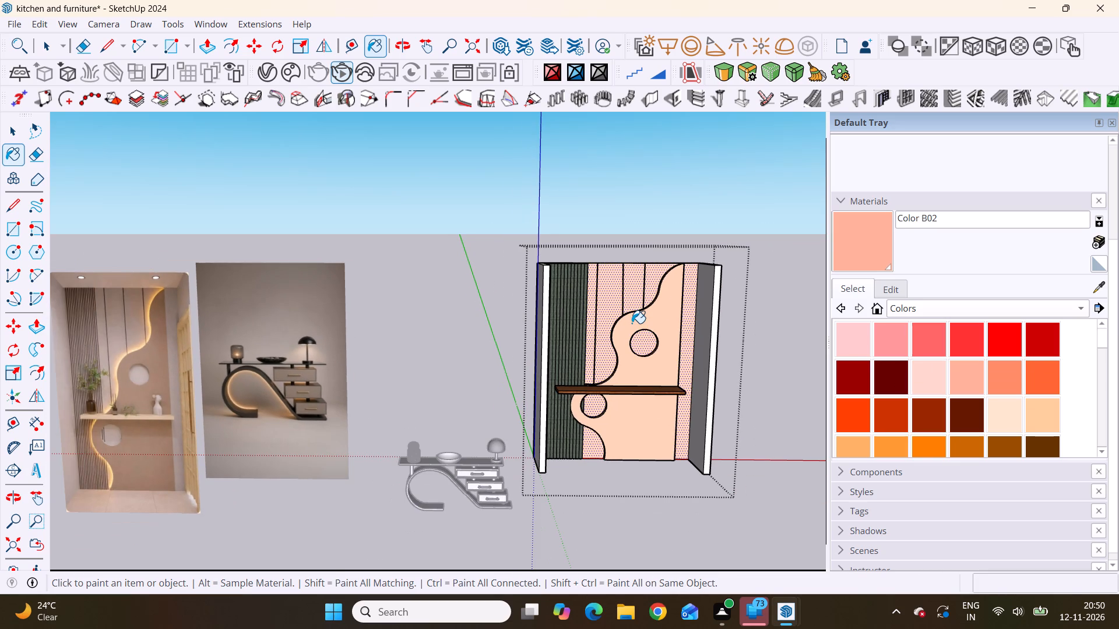
pyautogui.scroll(-2, 632, 323)
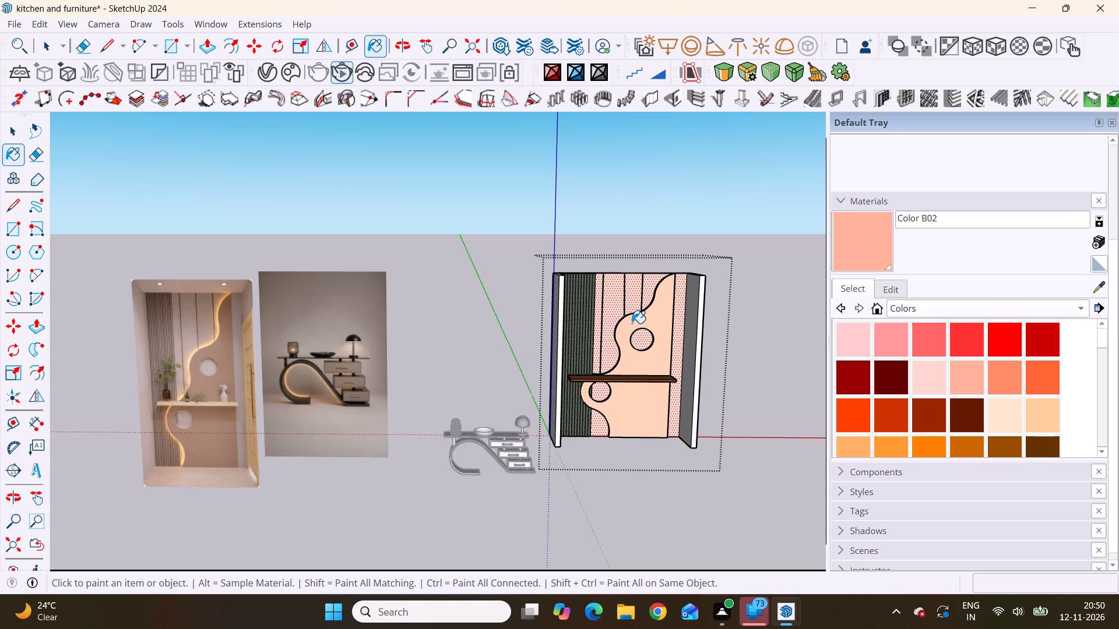
pyautogui.scroll(7, 632, 323)
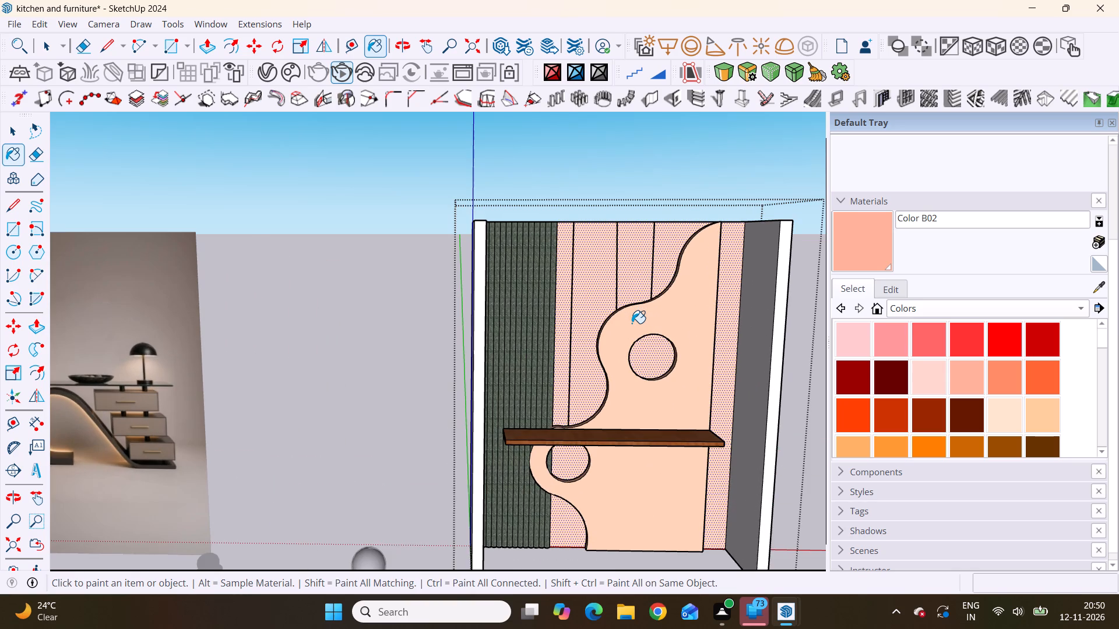
pyautogui.click(940, 376)
pyautogui.click(601, 278)
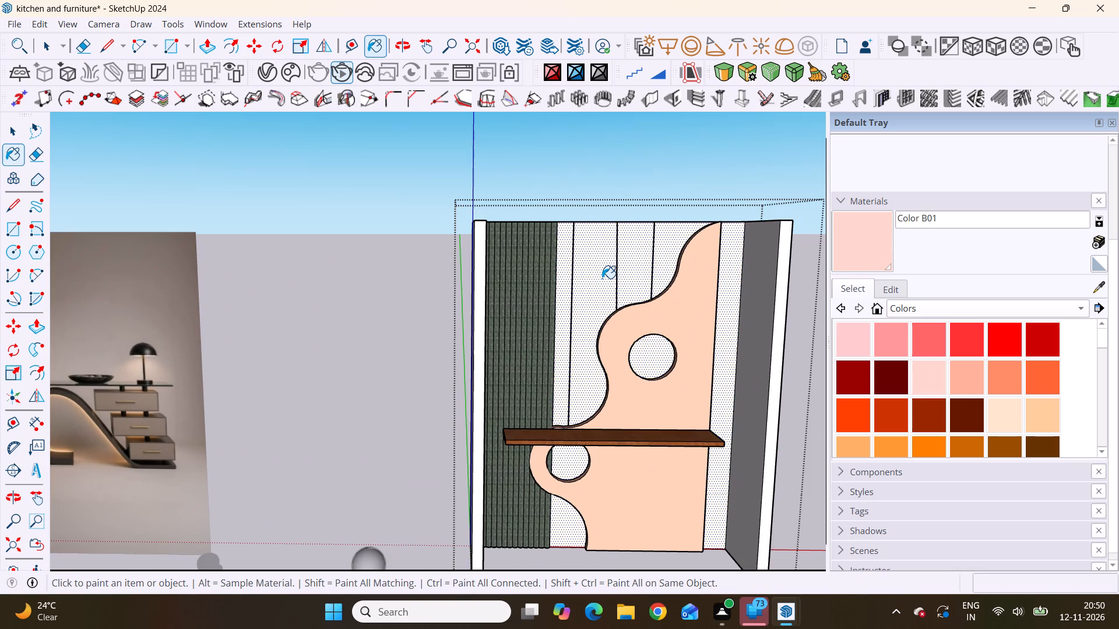
pyautogui.scroll(-6, 602, 278)
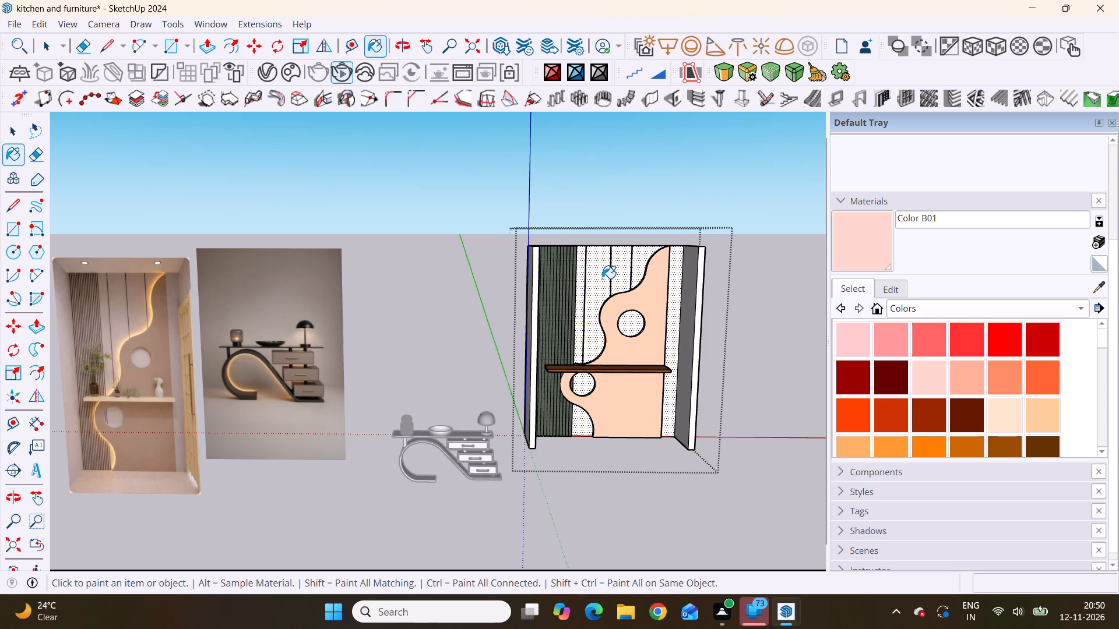
pyautogui.scroll(-4, 602, 278)
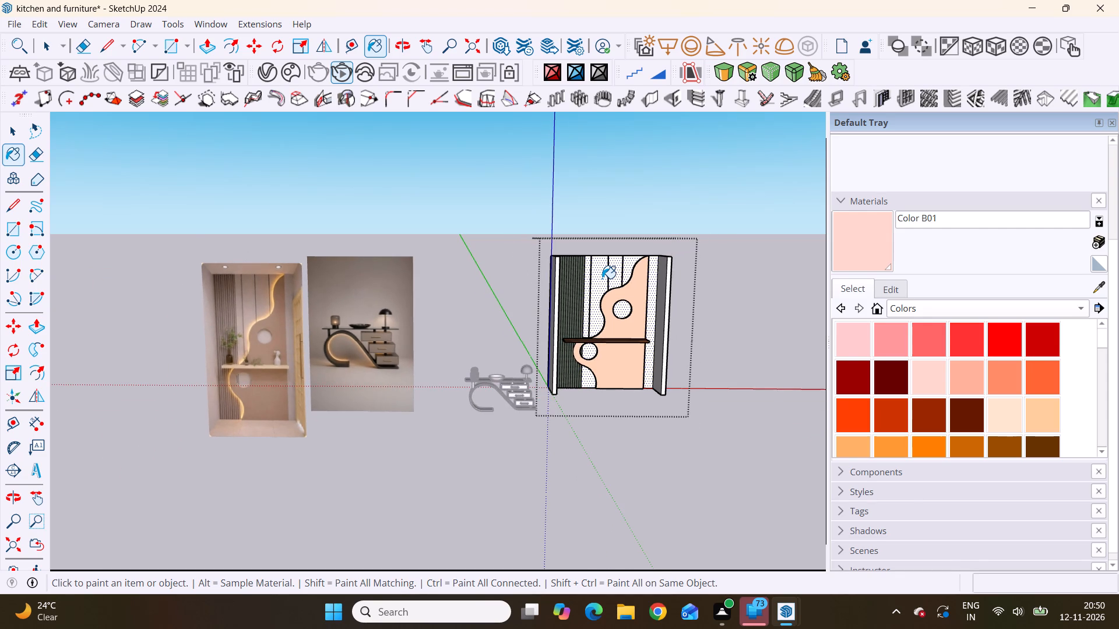
pyautogui.scroll(18, 570, 321)
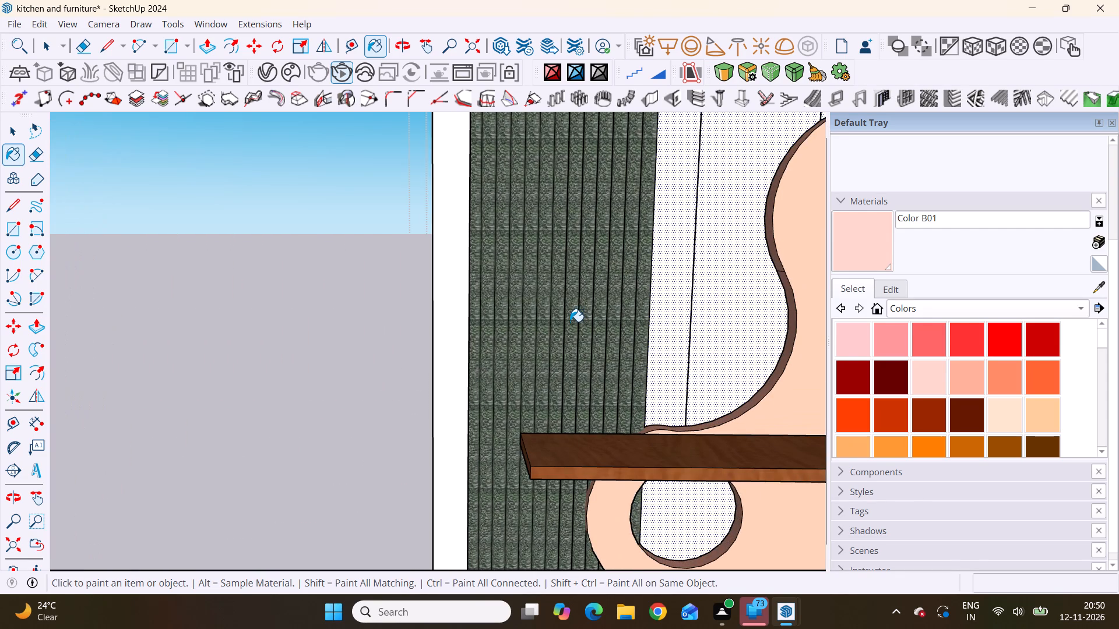
pyautogui.scroll(-14, 570, 321)
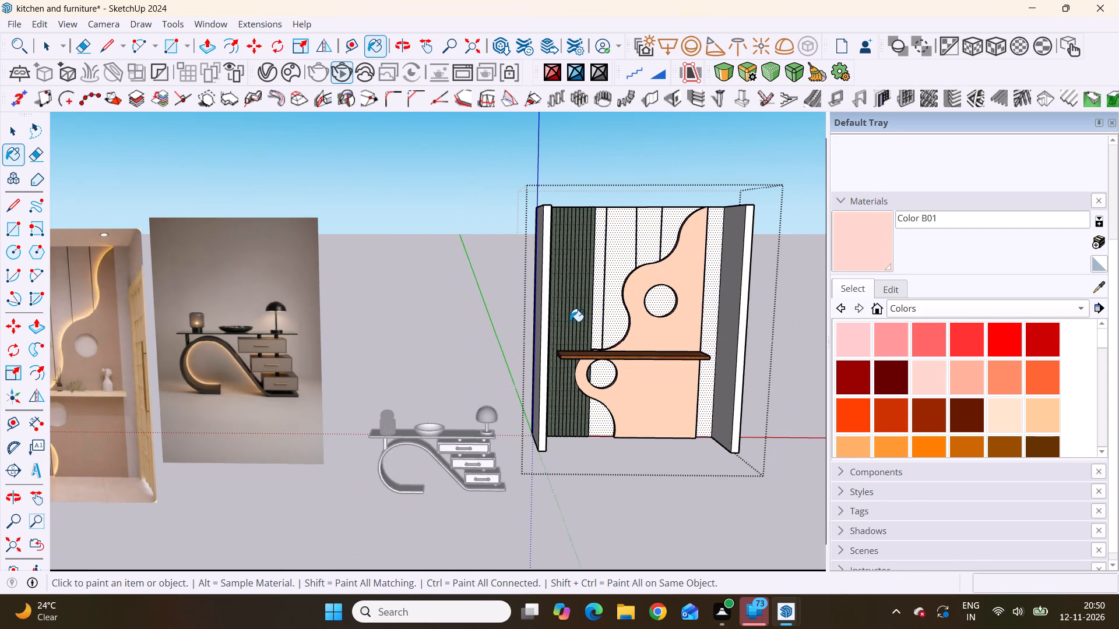
pyautogui.scroll(-4, 616, 371)
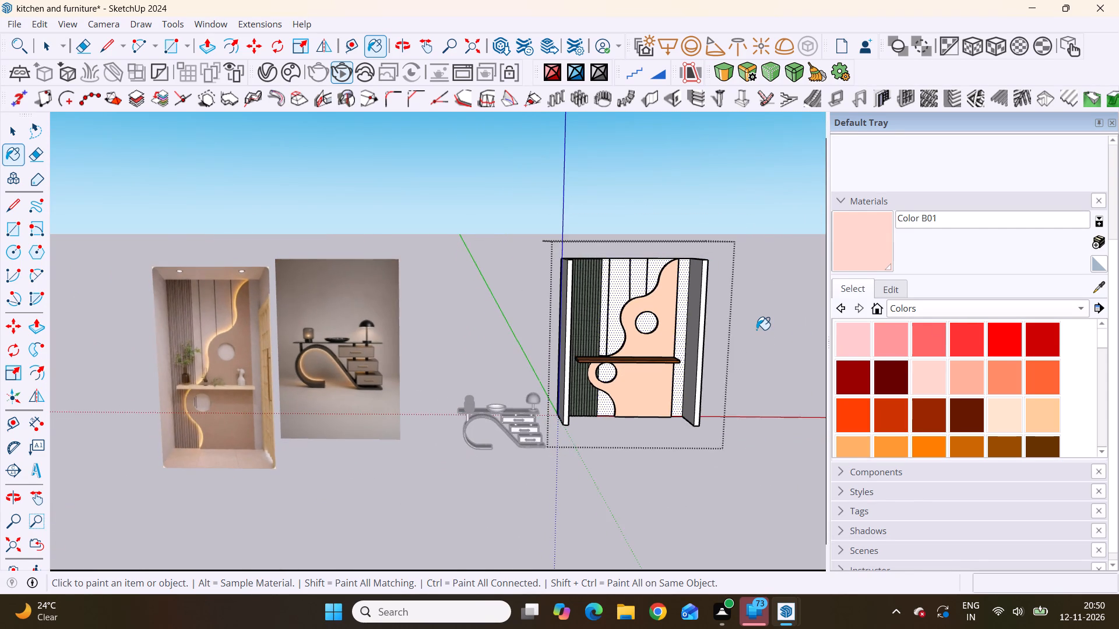
pyautogui.scroll(1, 756, 330)
pyautogui.press('space')
pyautogui.click(756, 328)
pyautogui.click(756, 328)
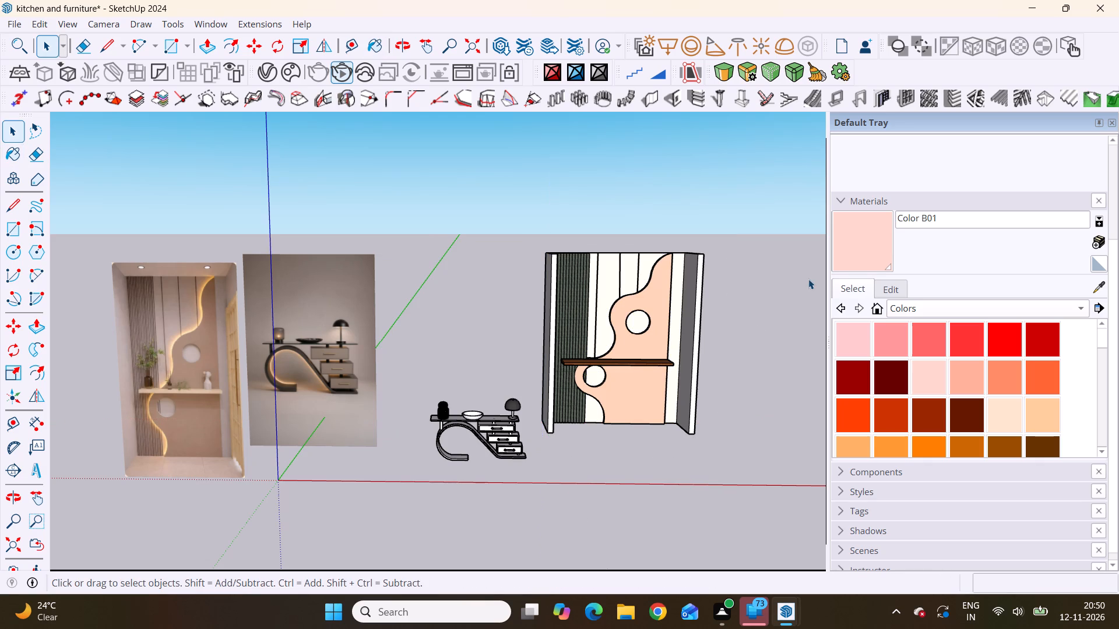
# Examine the painted wall unit up close, from the side and from afar, comparing its colours with the reference image.
pyautogui.scroll(-4, 541, 373)
pyautogui.scroll(15, 582, 351)
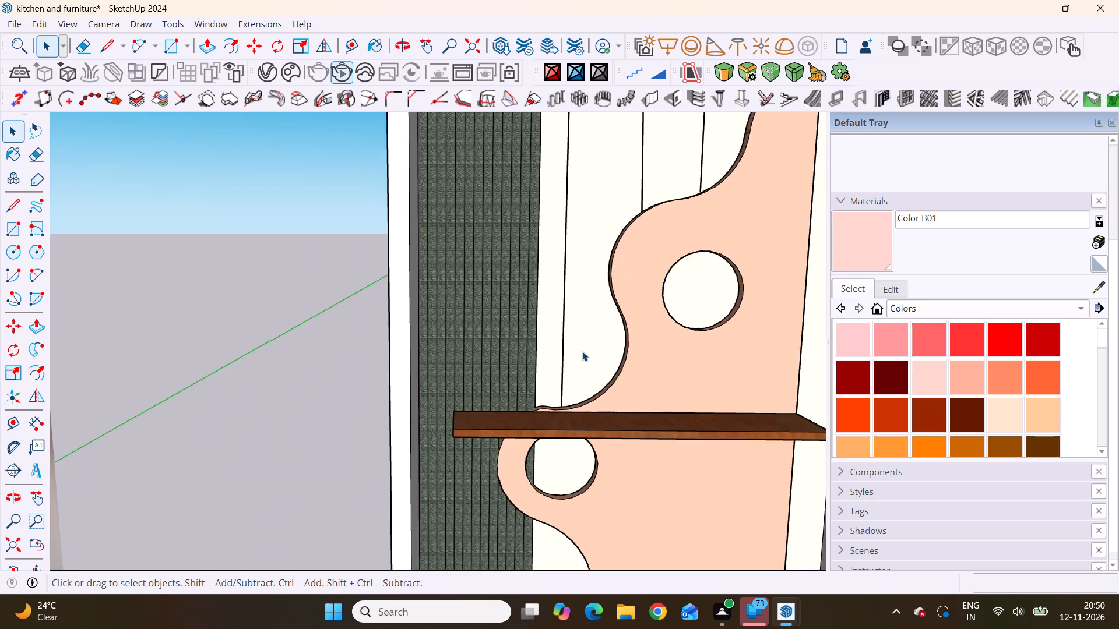
pyautogui.scroll(5, 582, 351)
pyautogui.scroll(-17, 582, 351)
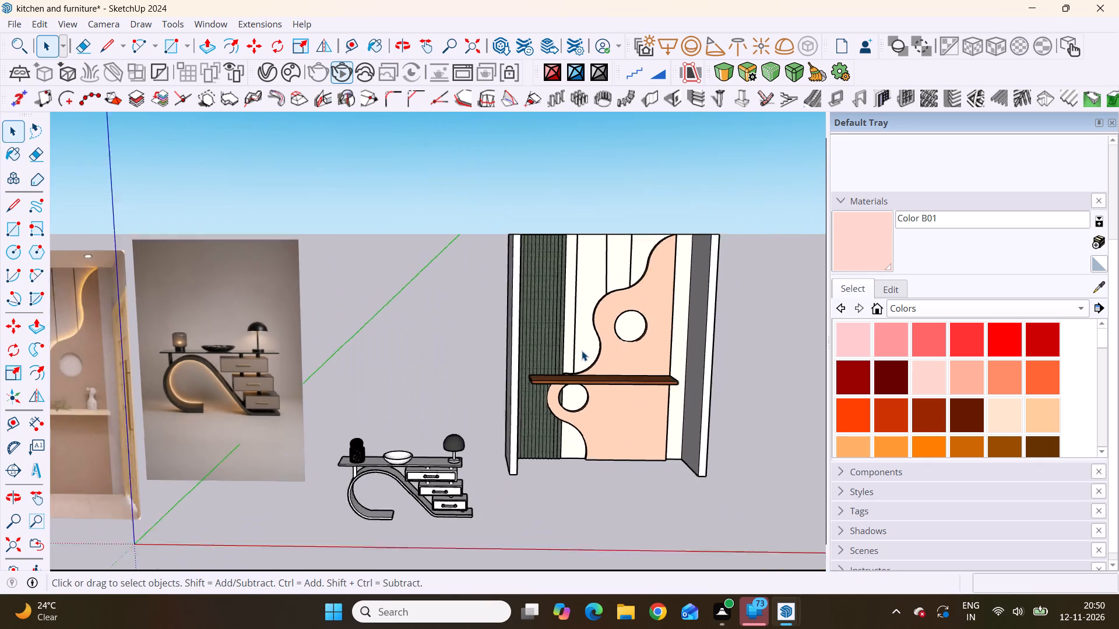
pyautogui.scroll(-2, 582, 351)
pyautogui.scroll(10, 582, 351)
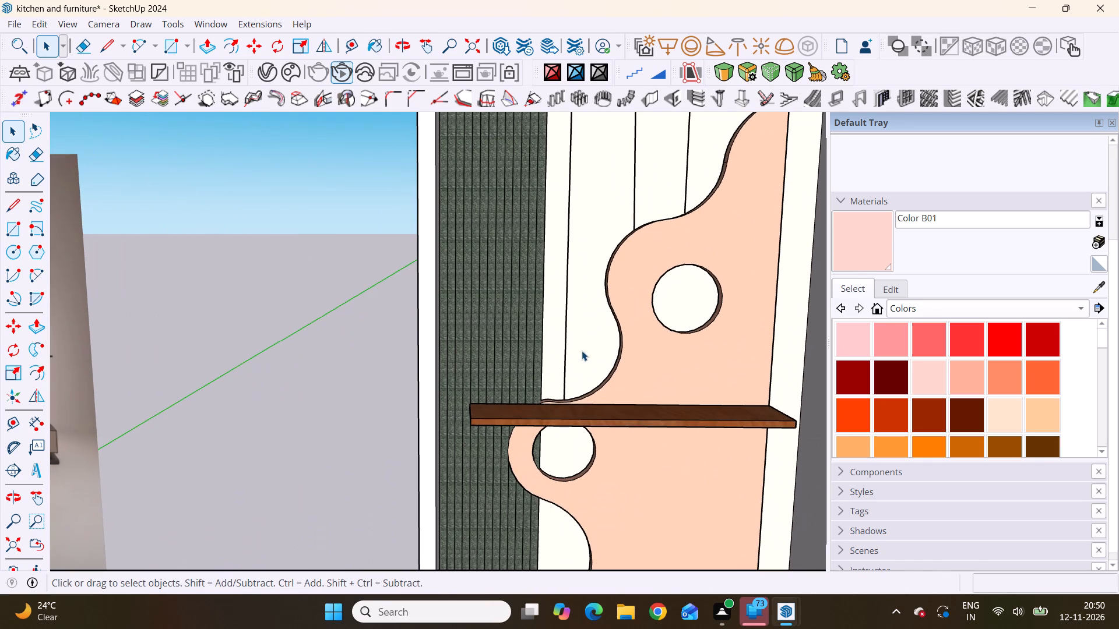
pyautogui.scroll(-12, 582, 351)
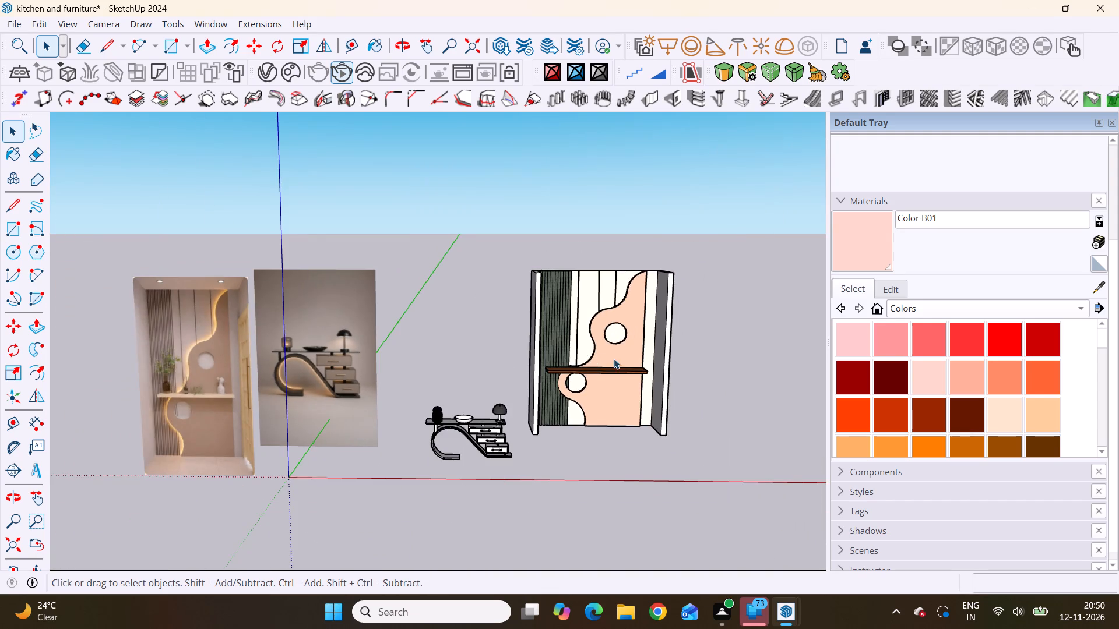
pyautogui.scroll(5, 756, 400)
pyautogui.moveTo(640, 390); pyautogui.dragTo(395, 333, button='middle')
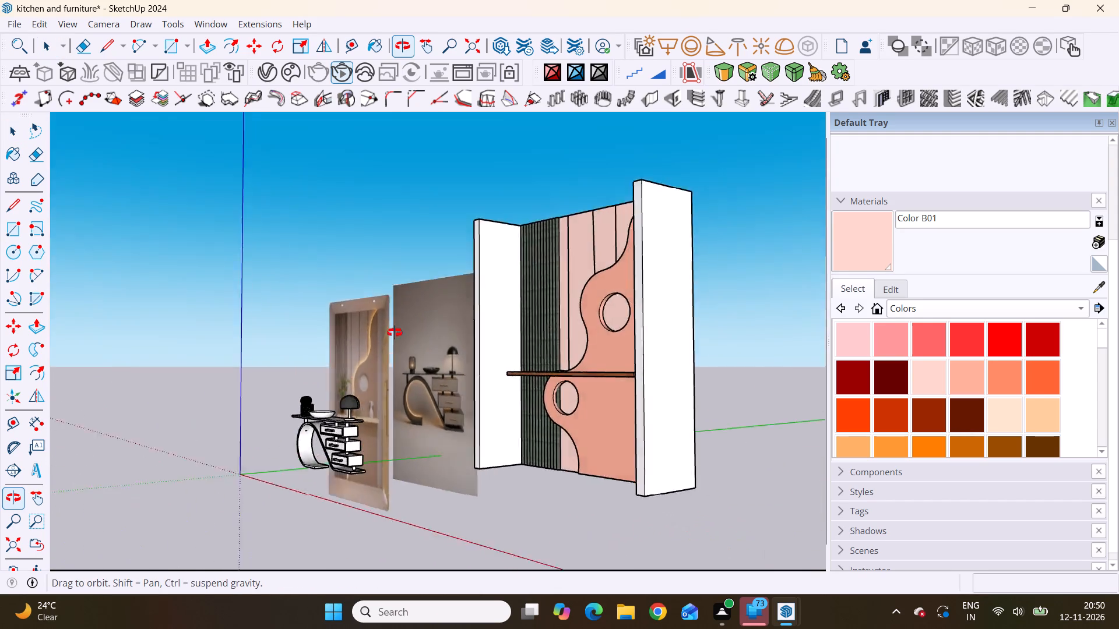
pyautogui.moveTo(395, 333); pyautogui.dragTo(635, 388, button='middle')
pyautogui.scroll(-4, 635, 388)
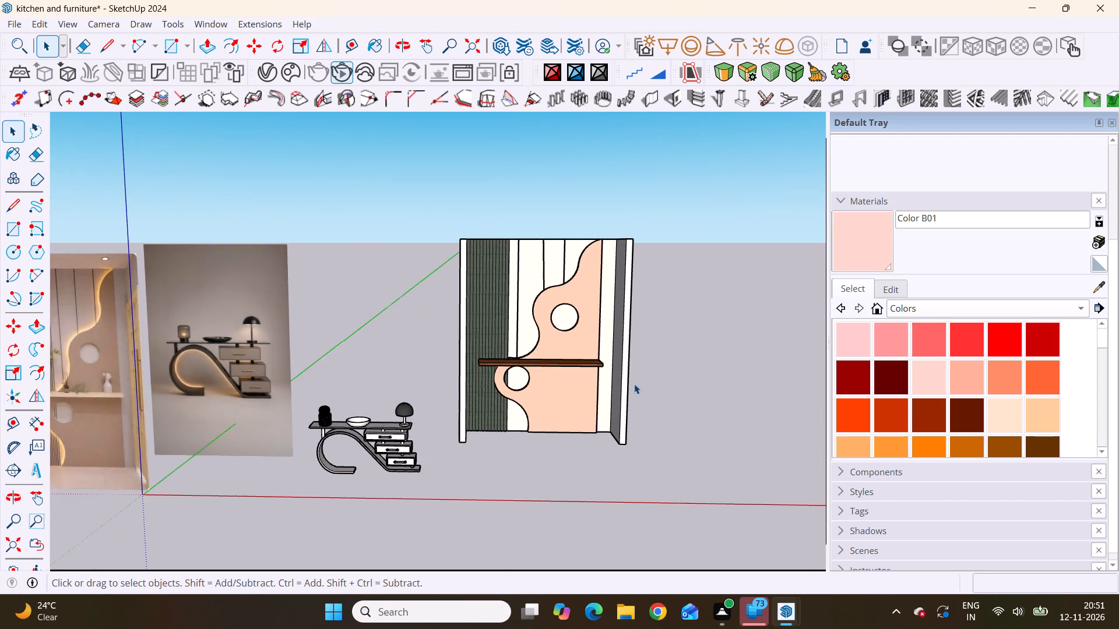
pyautogui.scroll(-2, 634, 384)
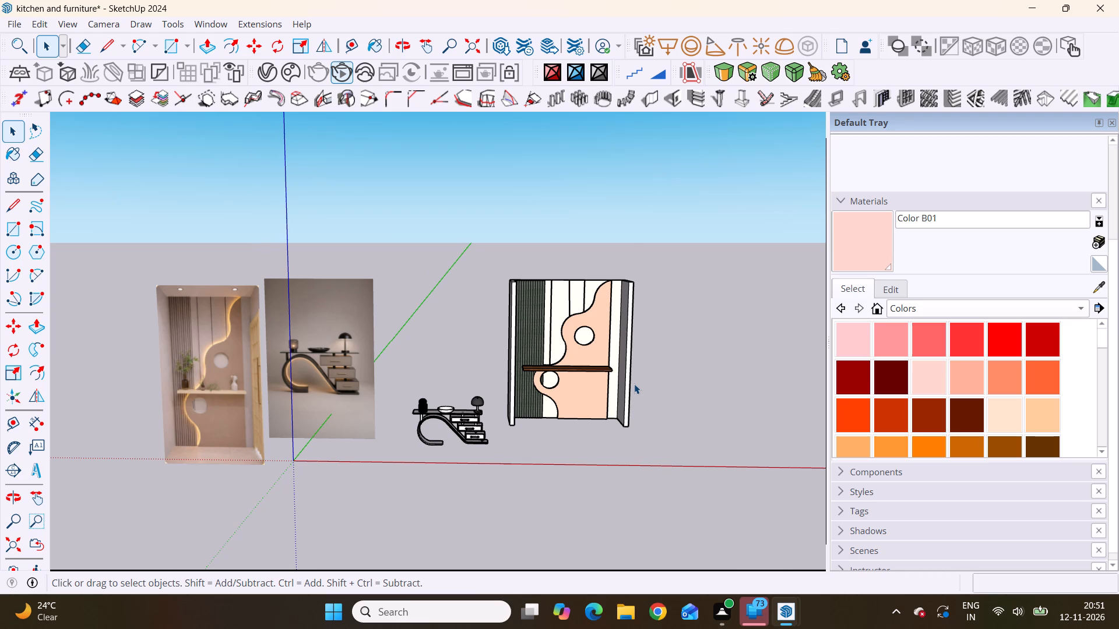
pyautogui.scroll(4, 634, 384)
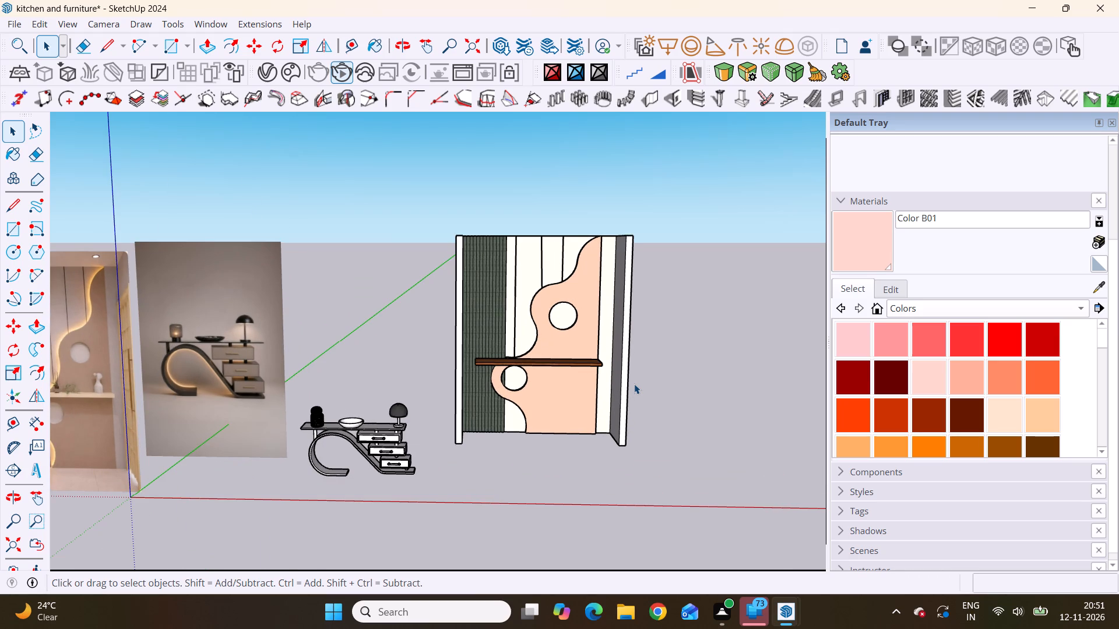
pyautogui.scroll(-4, 634, 384)
pyautogui.scroll(-2, 562, 342)
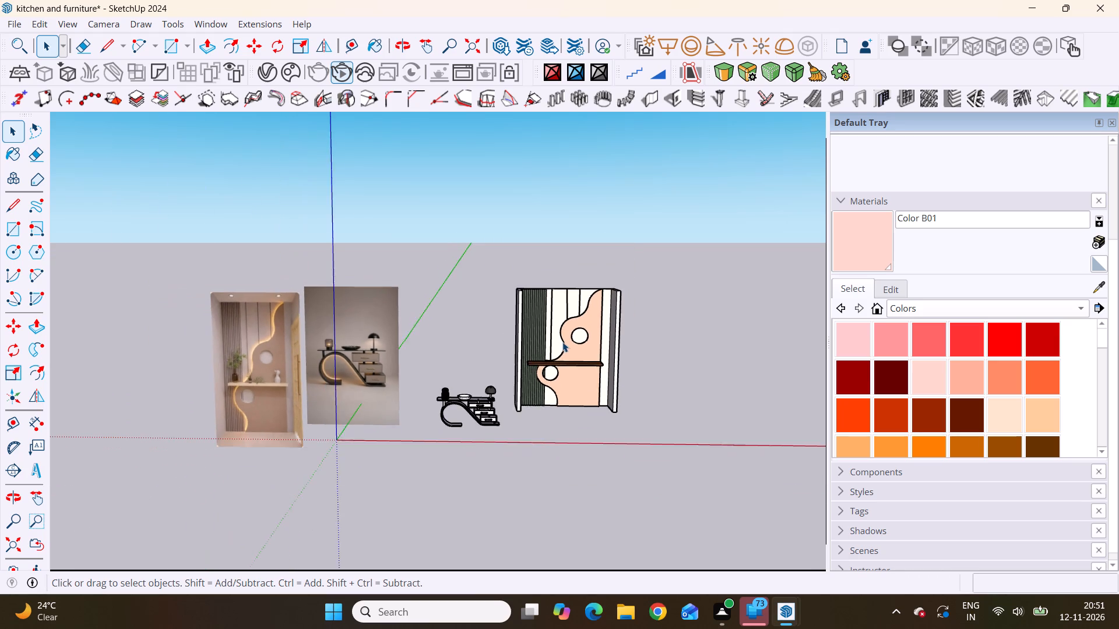
pyautogui.scroll(-1, 562, 342)
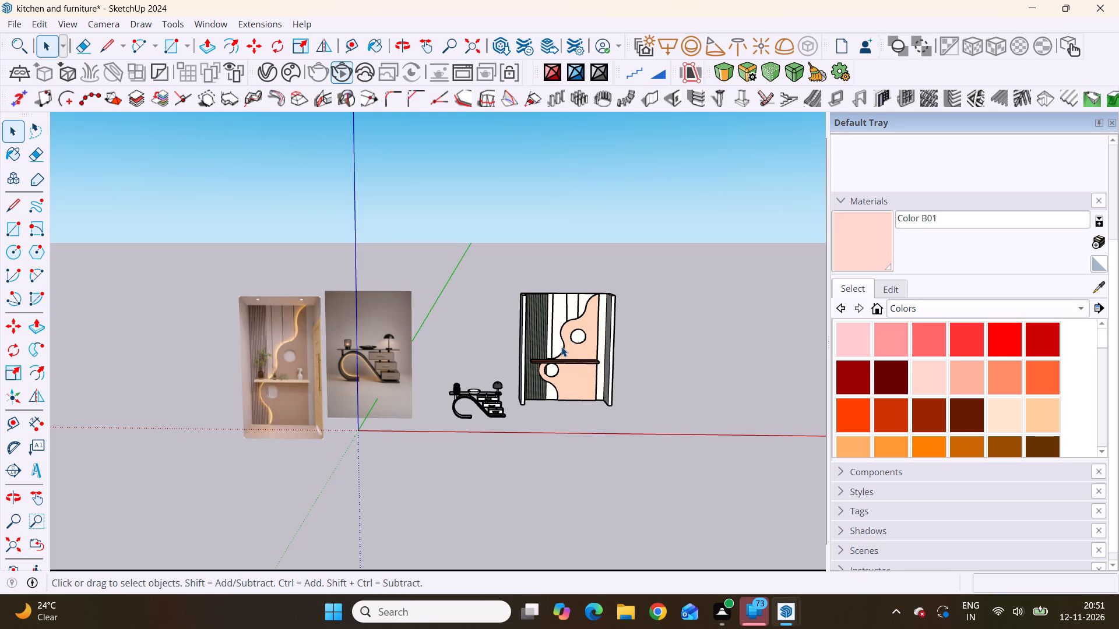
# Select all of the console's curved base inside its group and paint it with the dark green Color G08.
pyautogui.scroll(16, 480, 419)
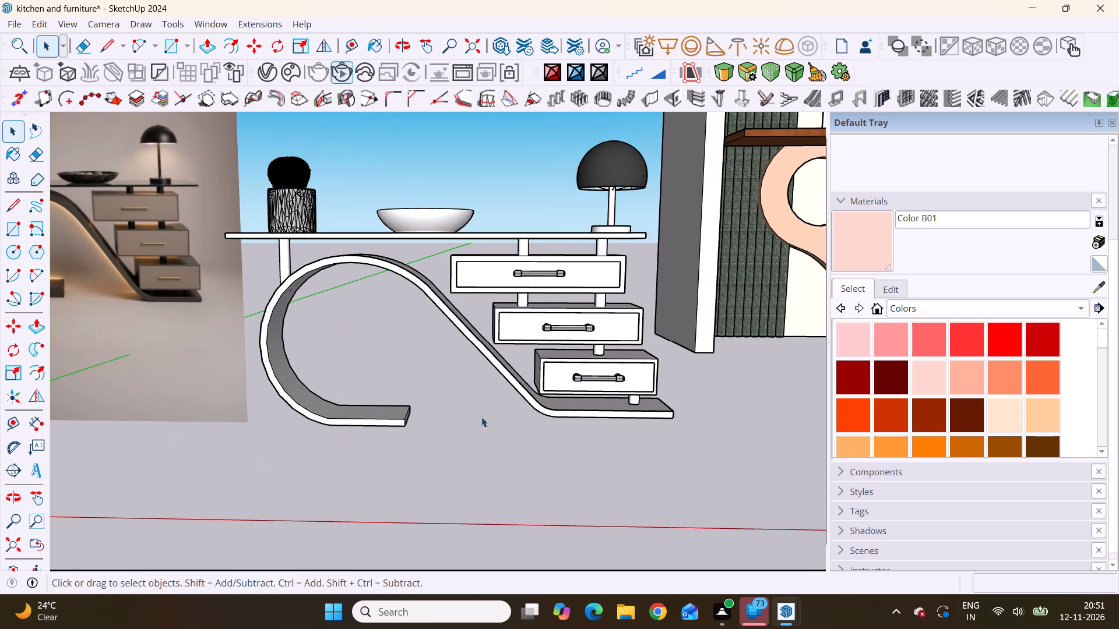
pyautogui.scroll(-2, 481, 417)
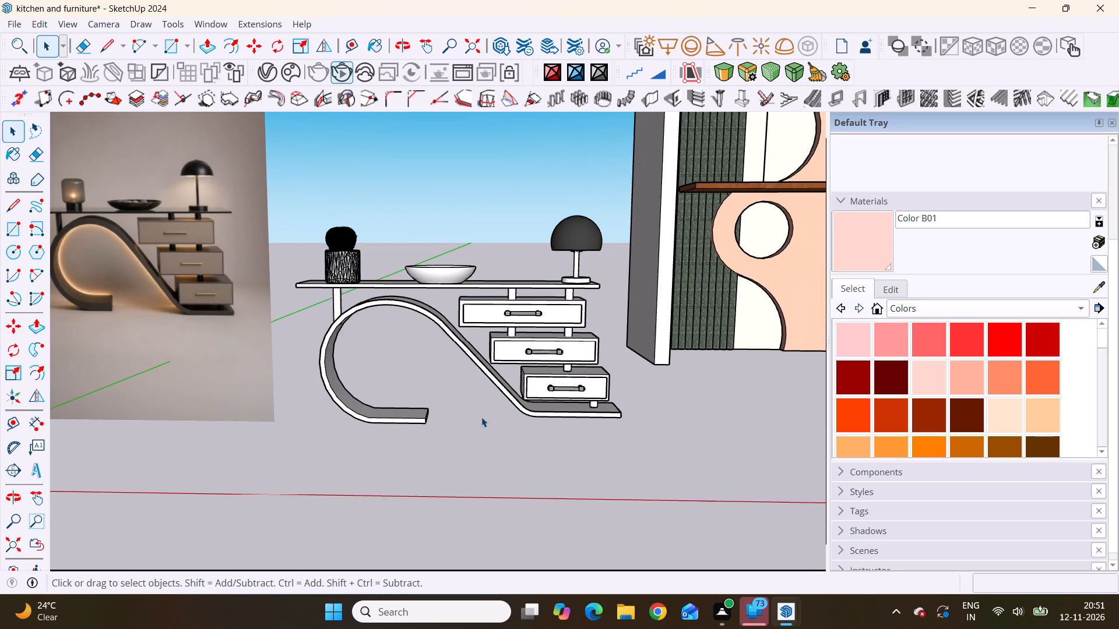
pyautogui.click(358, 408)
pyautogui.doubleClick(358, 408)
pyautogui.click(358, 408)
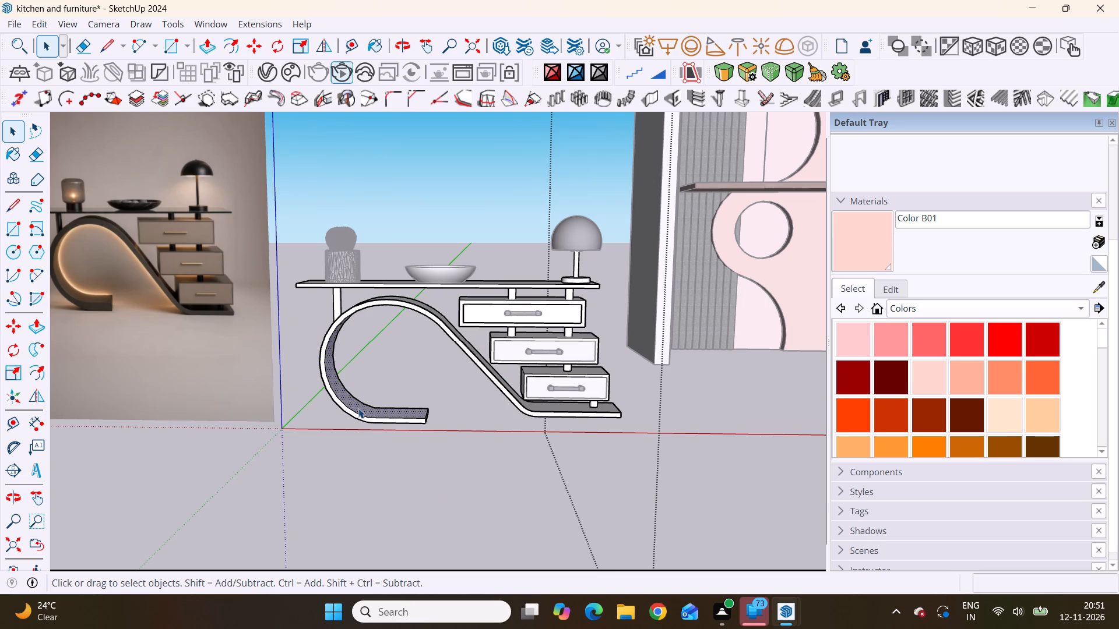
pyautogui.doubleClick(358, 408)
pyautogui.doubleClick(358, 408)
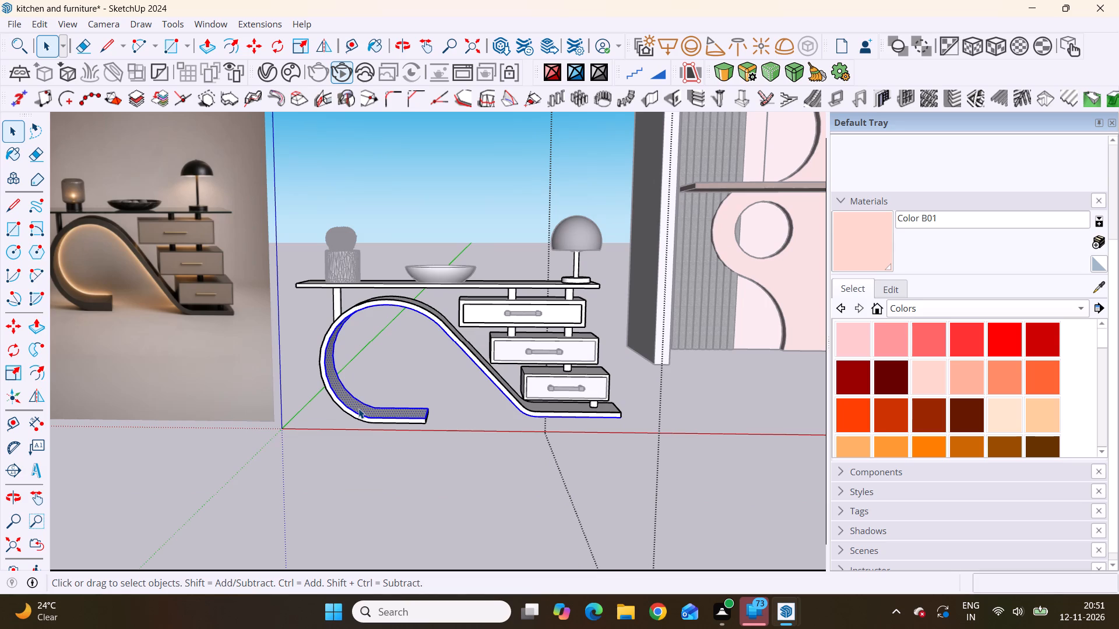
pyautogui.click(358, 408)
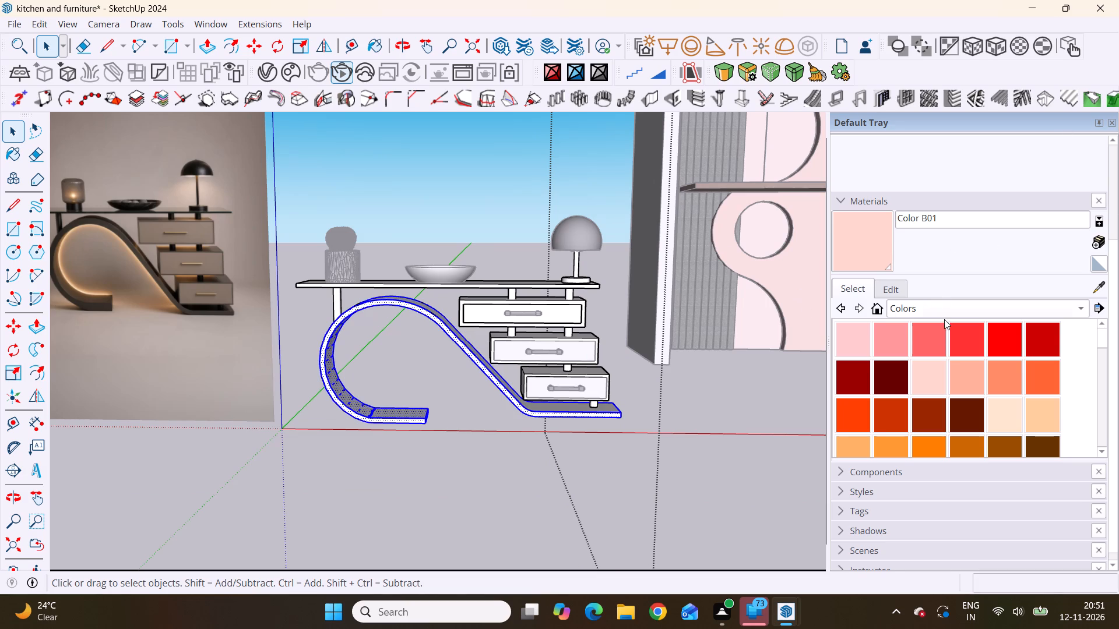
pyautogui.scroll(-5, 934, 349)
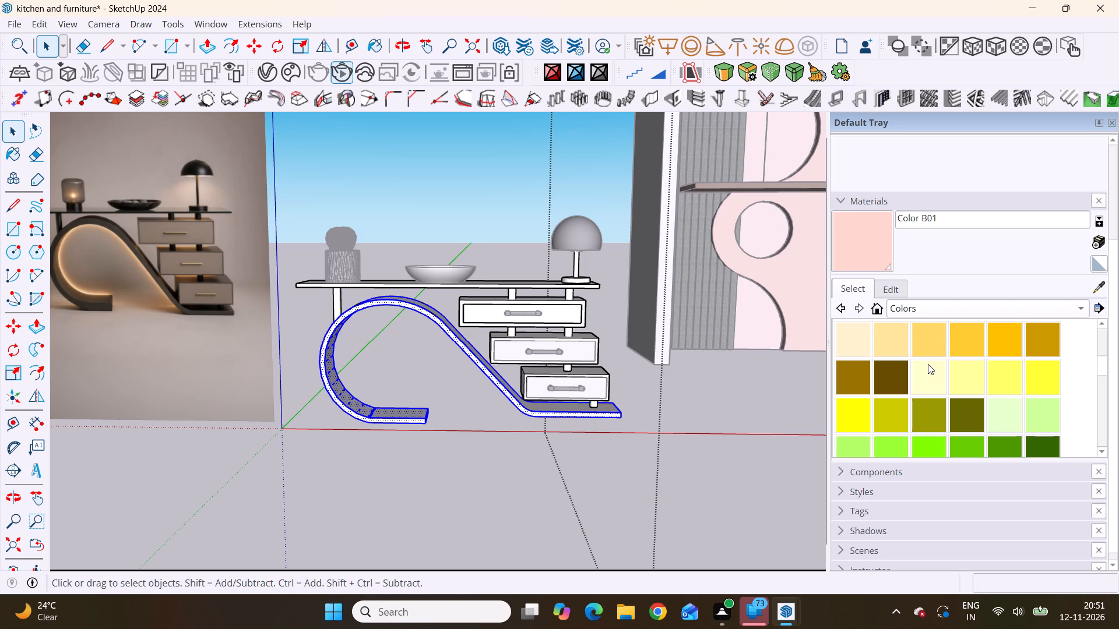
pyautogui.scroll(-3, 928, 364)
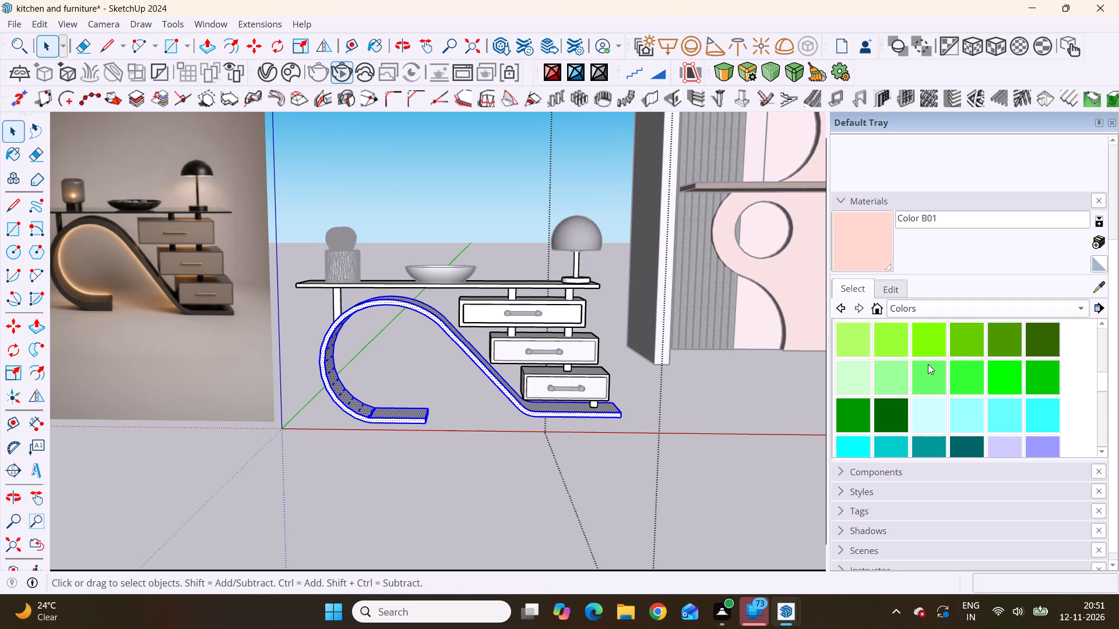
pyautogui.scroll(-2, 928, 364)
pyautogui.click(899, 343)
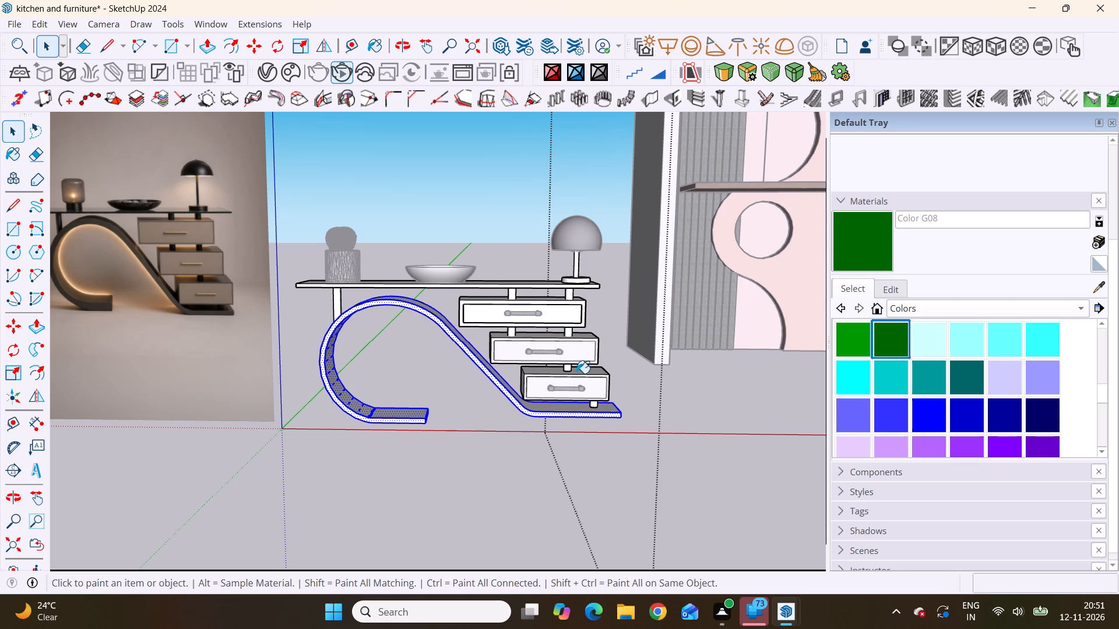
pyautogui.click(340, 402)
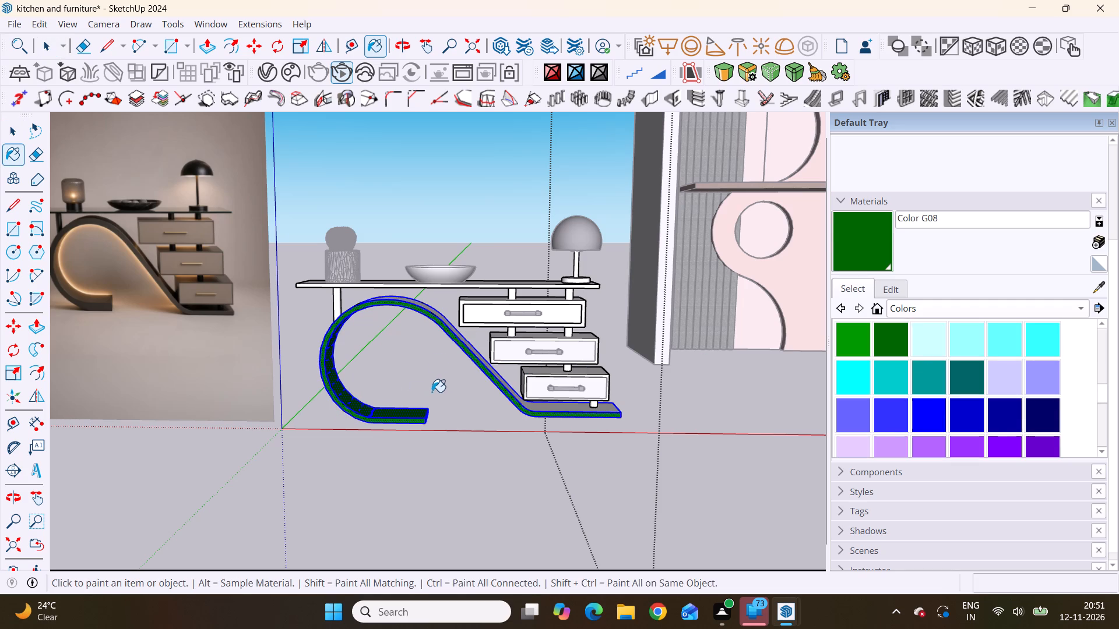
# Paint the selected curved base of the console with the dark grey Color M06 and leave its group.
pyautogui.scroll(-9, 438, 390)
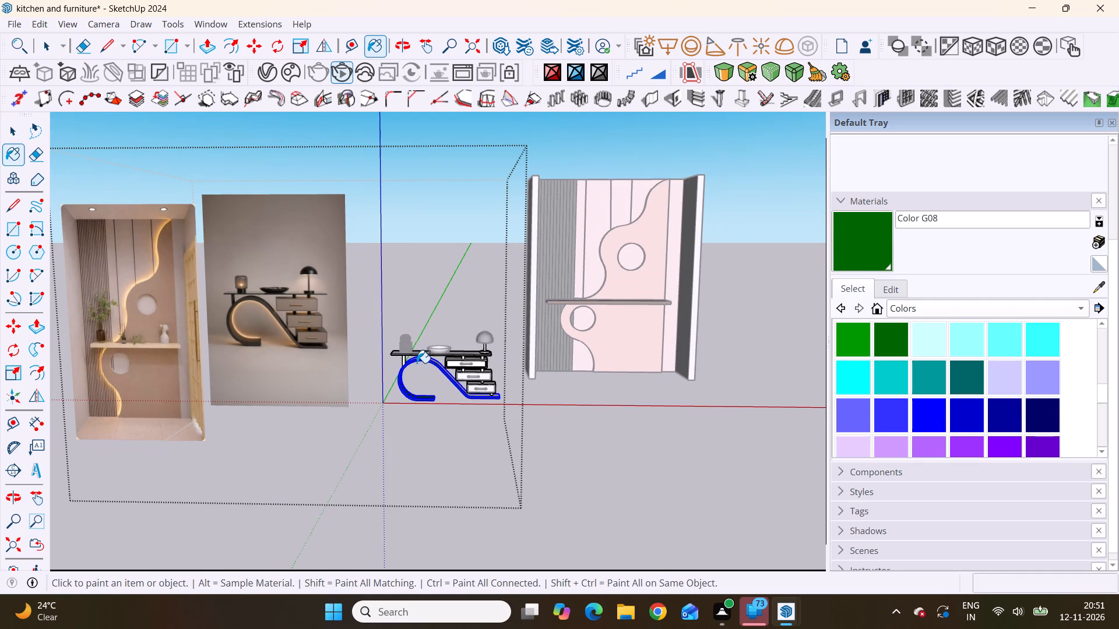
pyautogui.scroll(8, 425, 386)
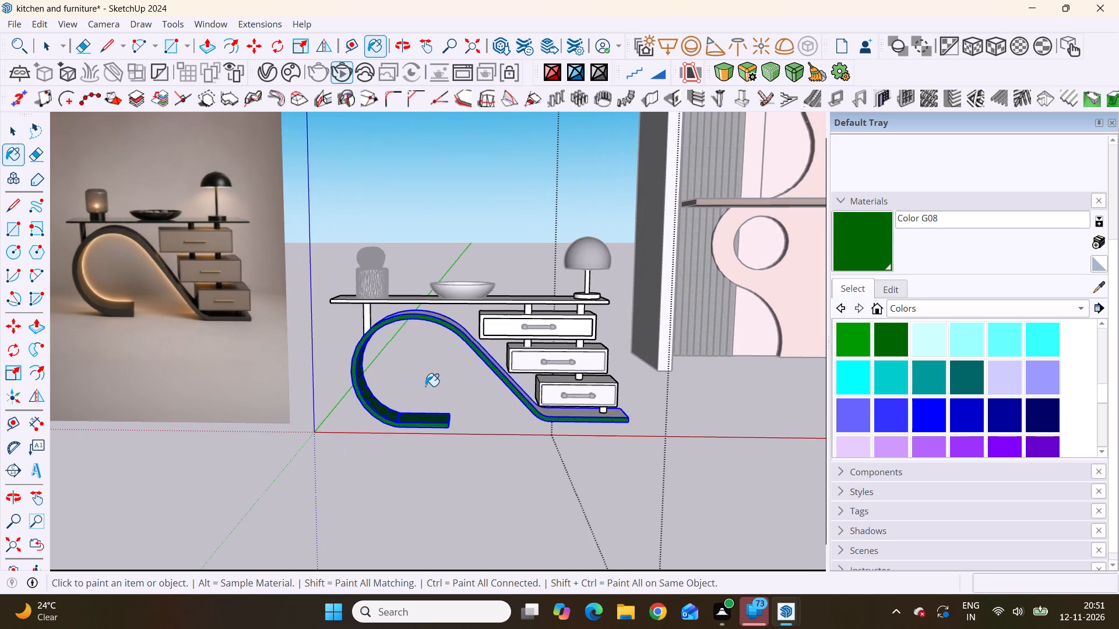
pyautogui.scroll(-4, 425, 386)
pyautogui.scroll(-3, 944, 416)
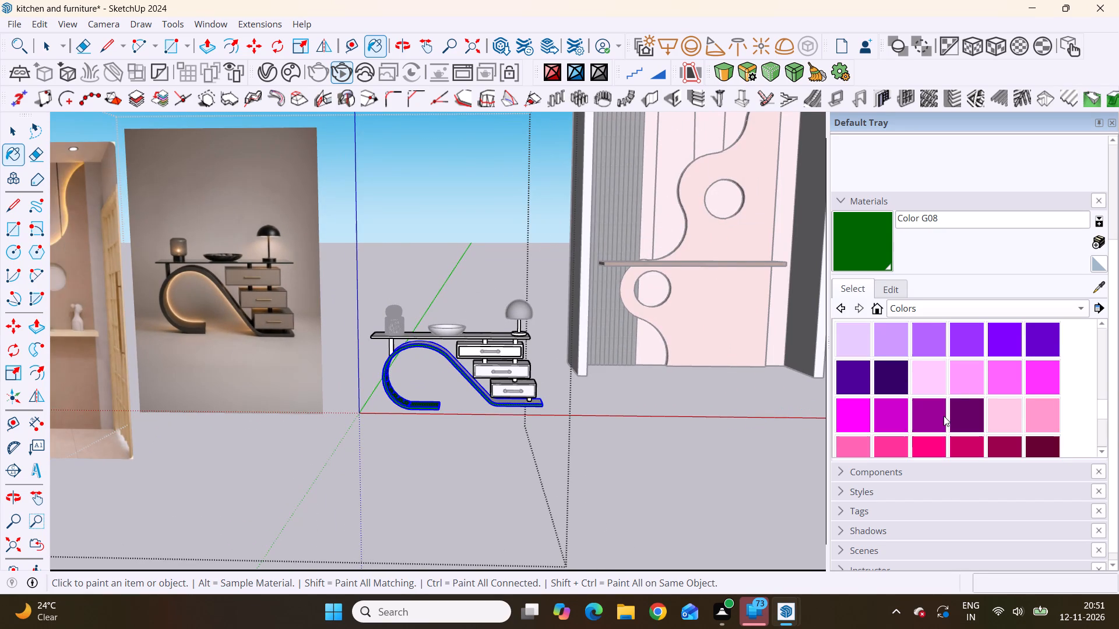
pyautogui.scroll(1, 944, 416)
pyautogui.scroll(-2, 944, 416)
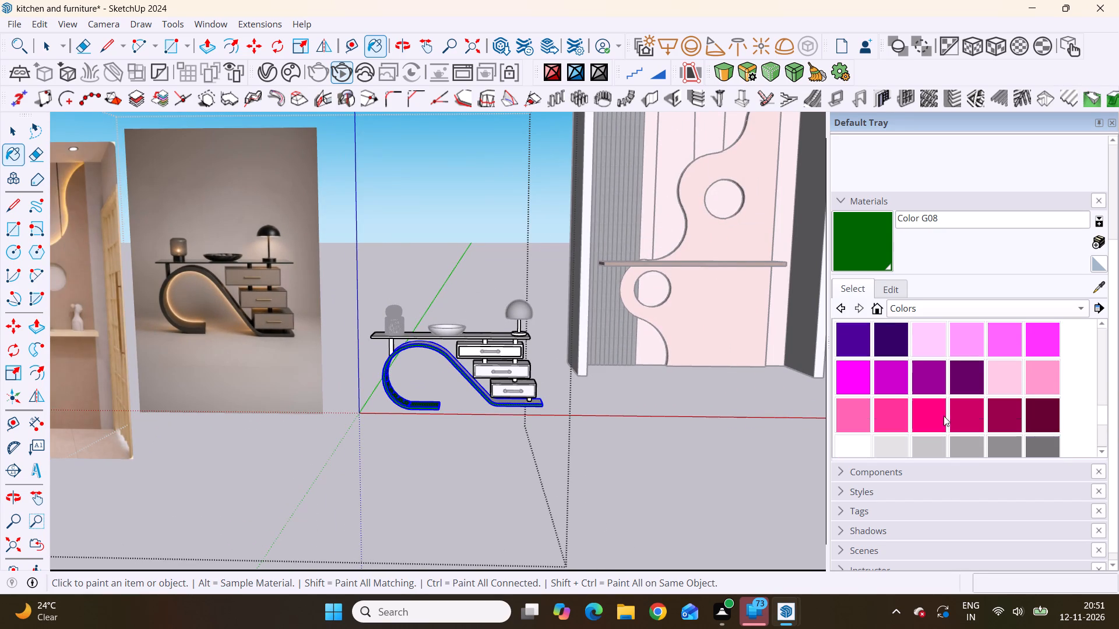
pyautogui.scroll(-1, 944, 416)
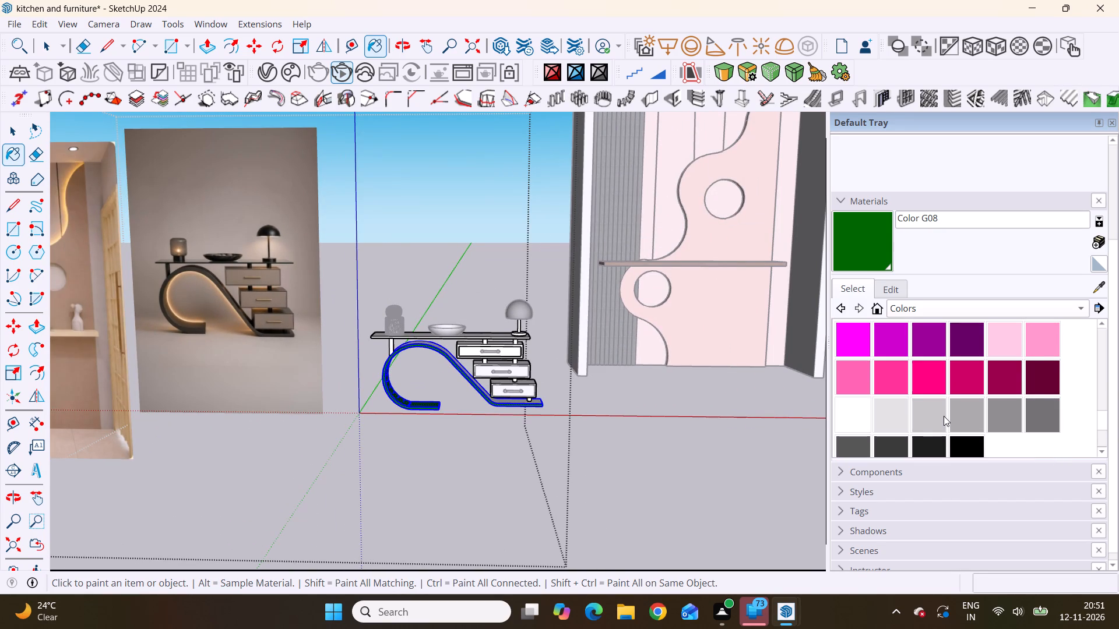
pyautogui.scroll(-1, 944, 416)
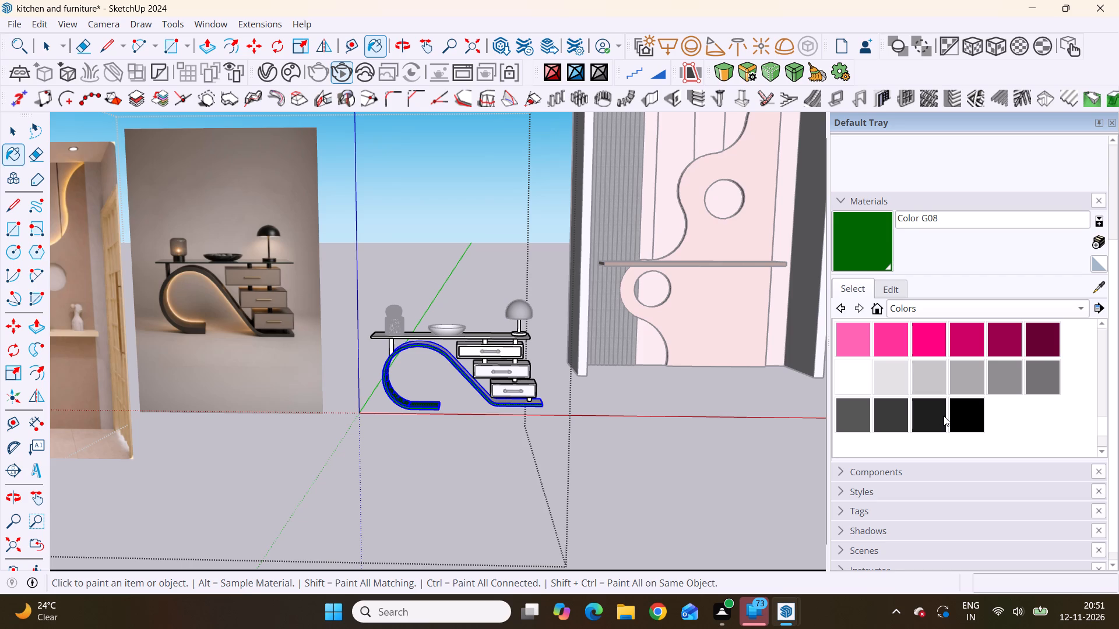
pyautogui.click(848, 420)
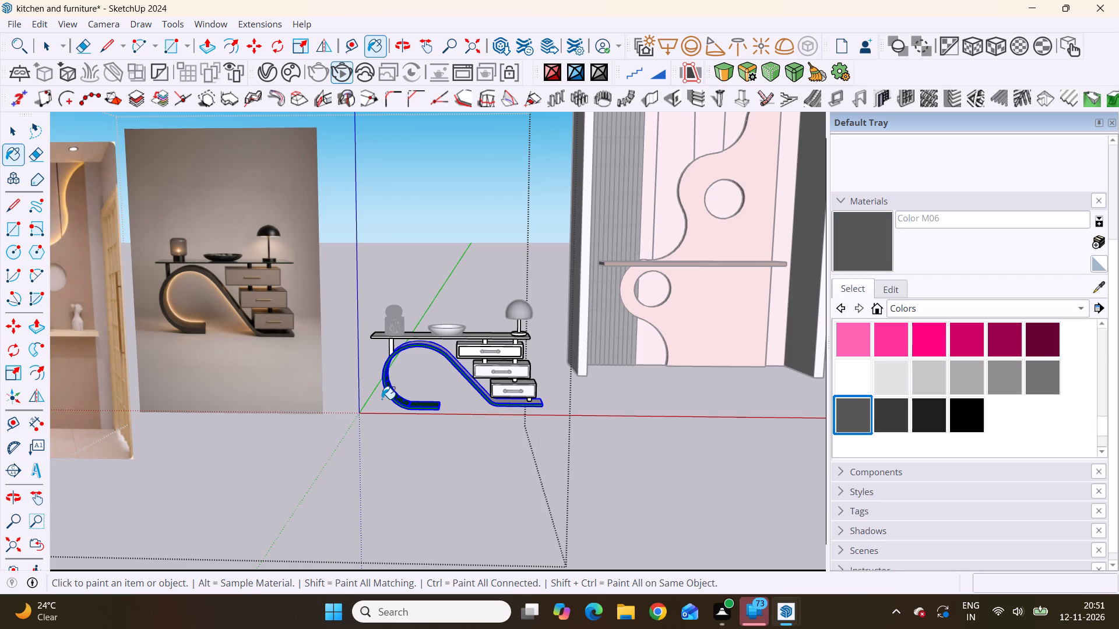
pyautogui.scroll(4, 382, 399)
pyautogui.click(390, 379)
pyautogui.scroll(3, 395, 394)
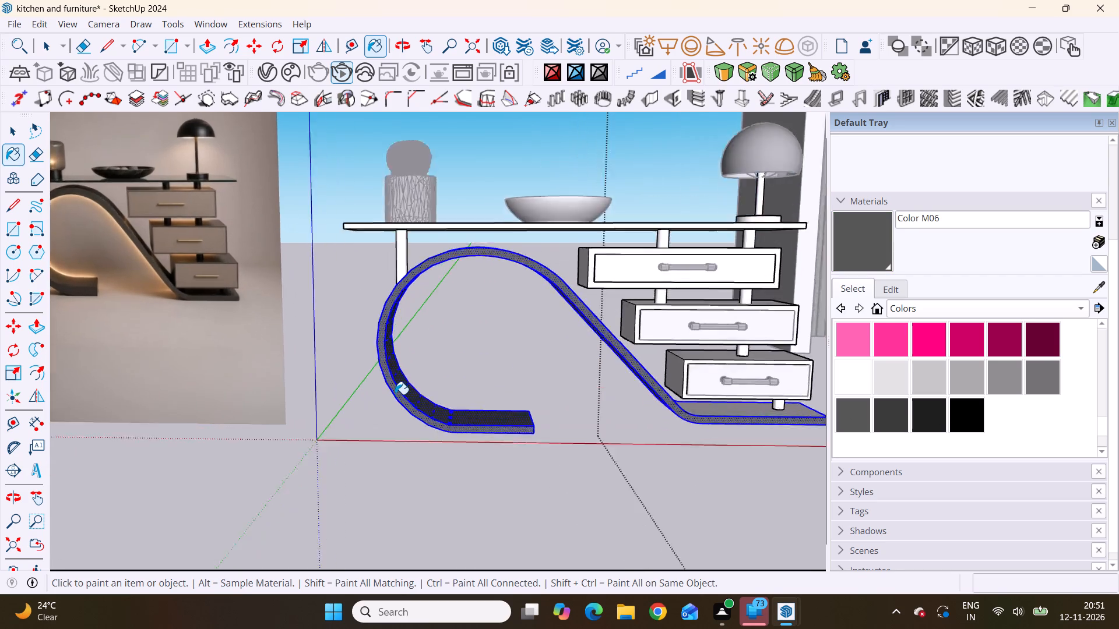
pyautogui.scroll(8, 395, 394)
pyautogui.scroll(-14, 390, 384)
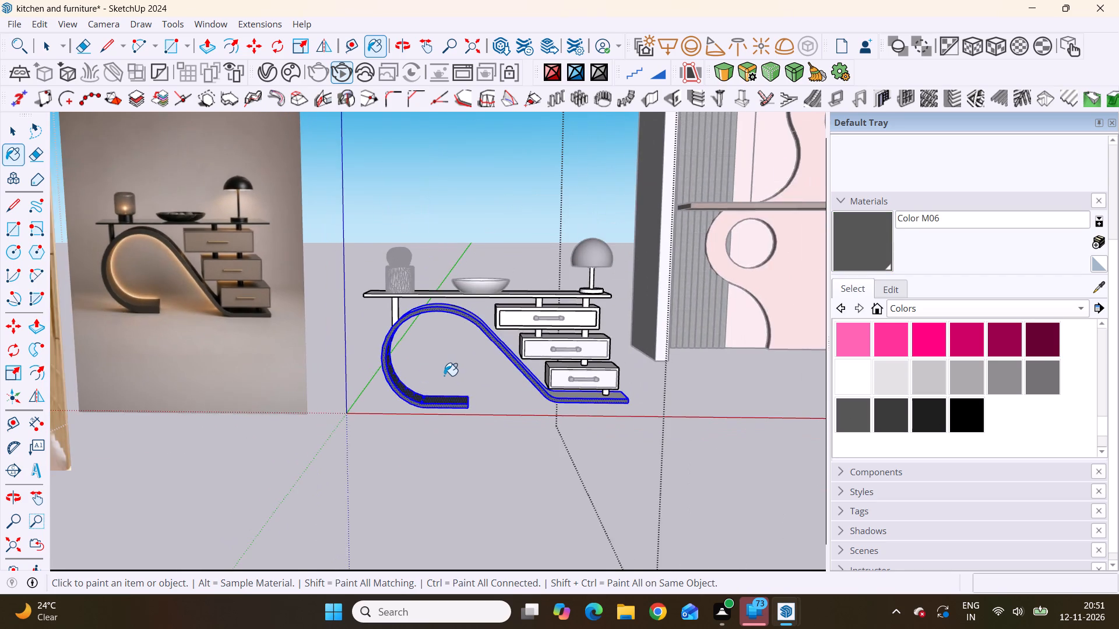
pyautogui.scroll(-8, 446, 376)
pyautogui.press('space')
pyautogui.click(737, 231)
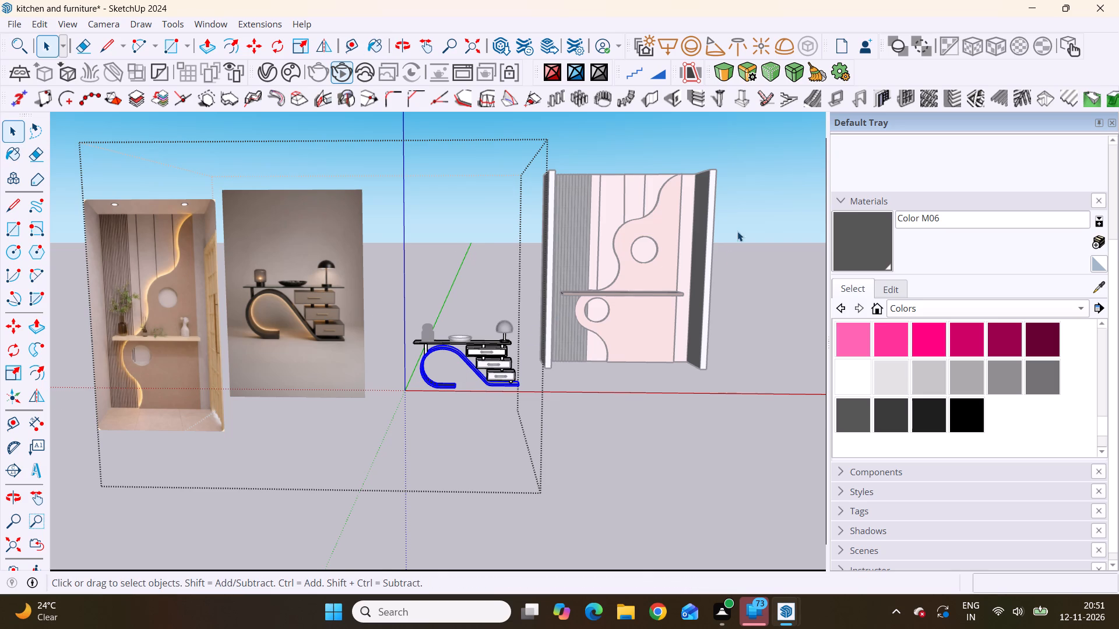
# Paint the unpainted outer surface of the console's curved base with Color M06 and leave its group.
pyautogui.scroll(9, 483, 402)
pyautogui.moveTo(448, 345); pyautogui.dragTo(796, 302, button='middle')
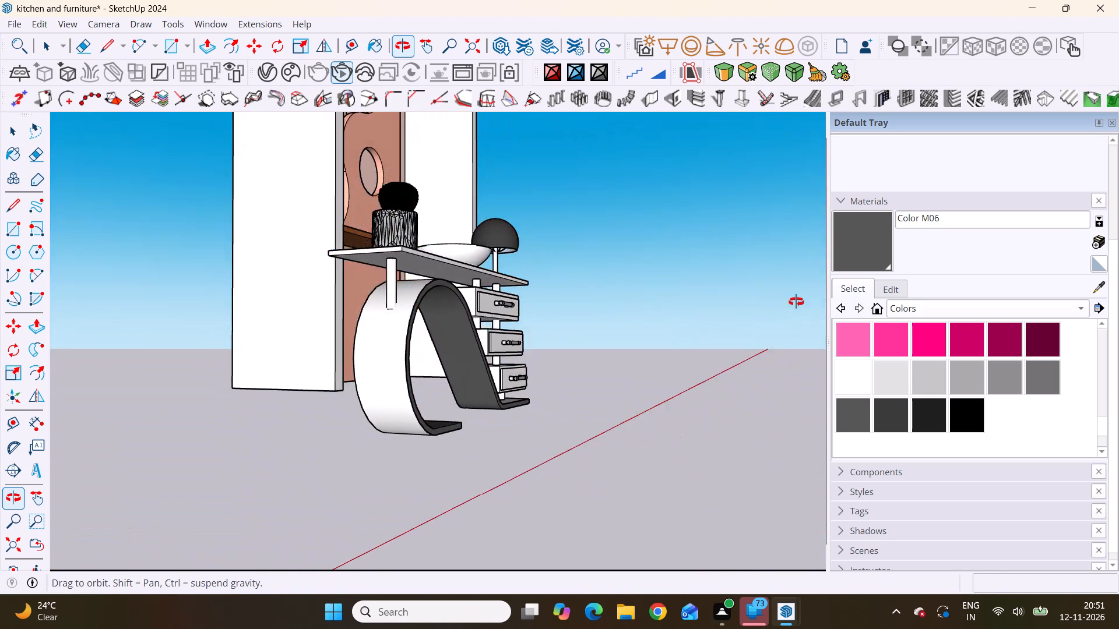
pyautogui.moveTo(796, 302); pyautogui.dragTo(483, 356, button='middle')
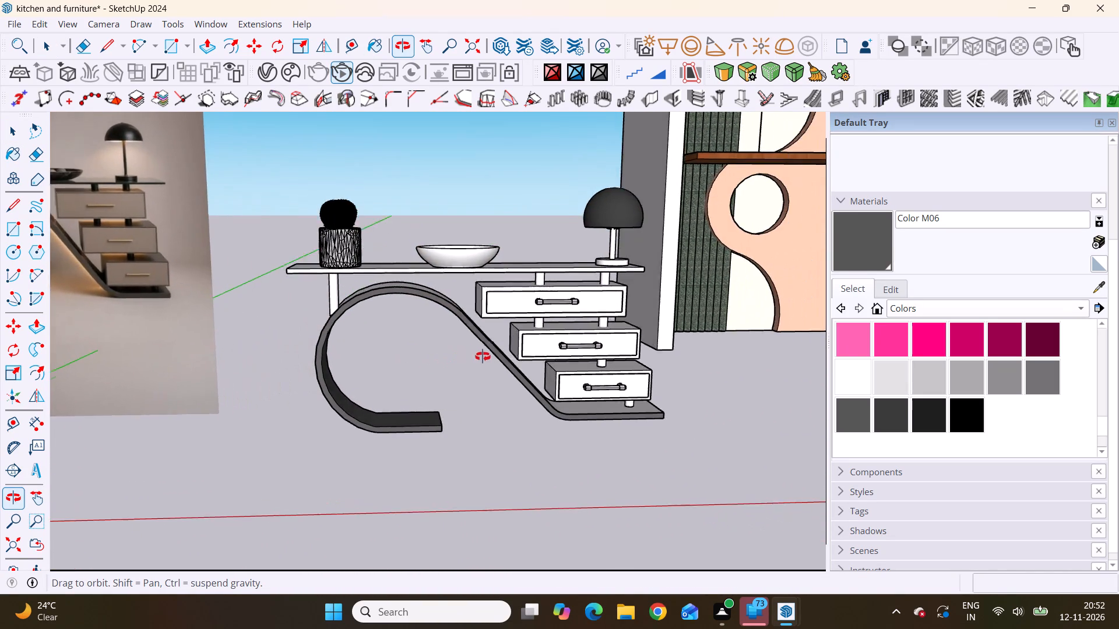
pyautogui.moveTo(483, 356); pyautogui.dragTo(575, 482, button='middle')
pyautogui.scroll(9, 343, 426)
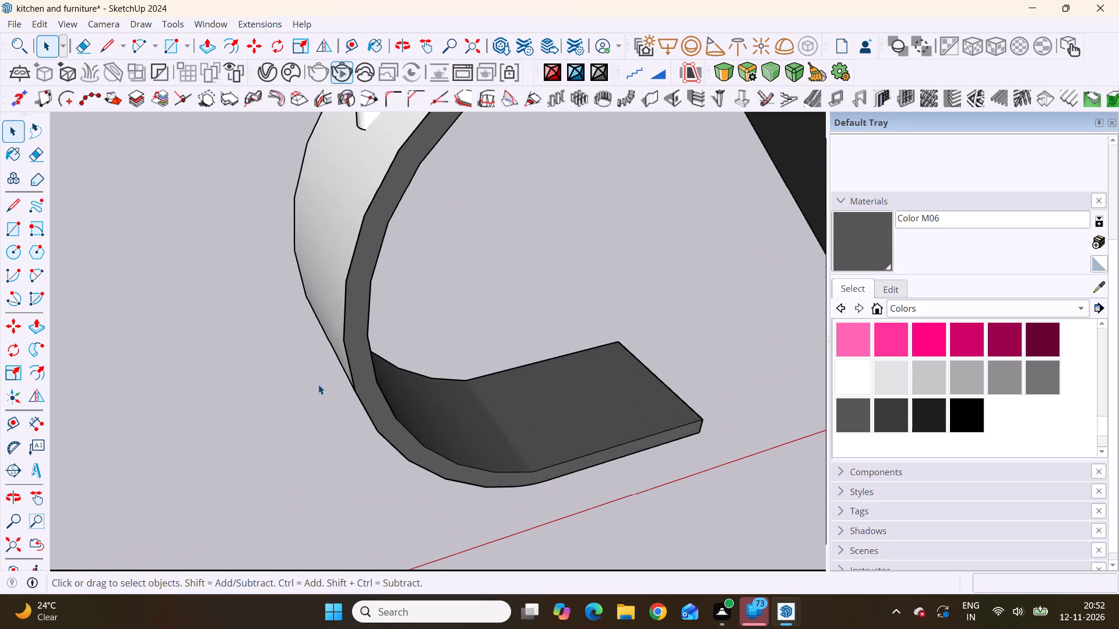
pyautogui.click(332, 289)
pyautogui.doubleClick(332, 289)
pyautogui.click(332, 289)
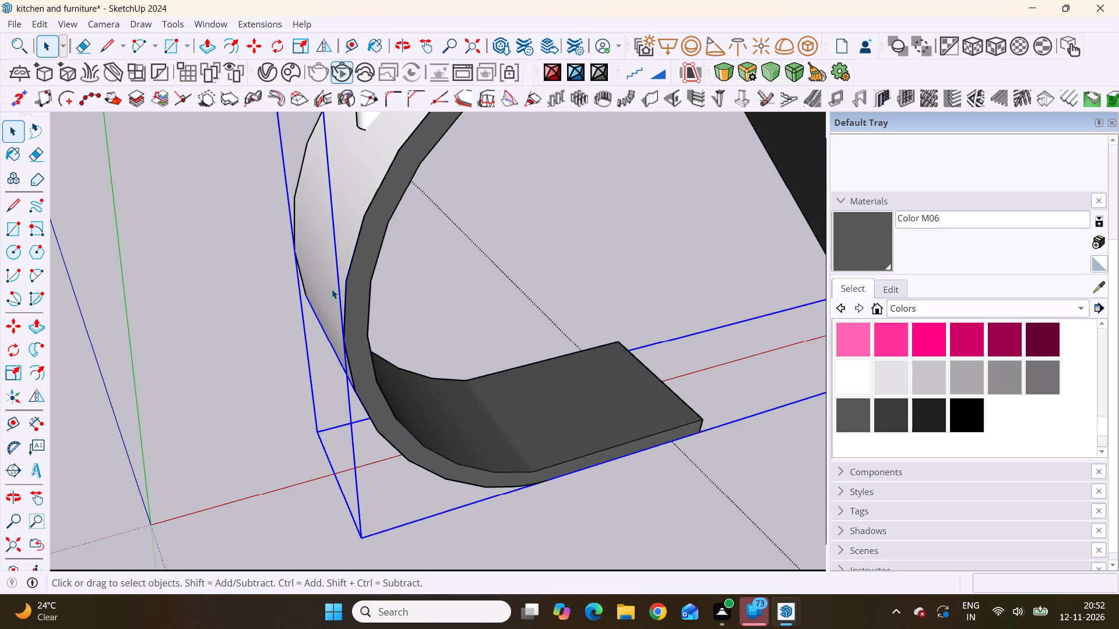
pyautogui.click(332, 289)
pyautogui.click(332, 289)
pyautogui.scroll(-11, 332, 289)
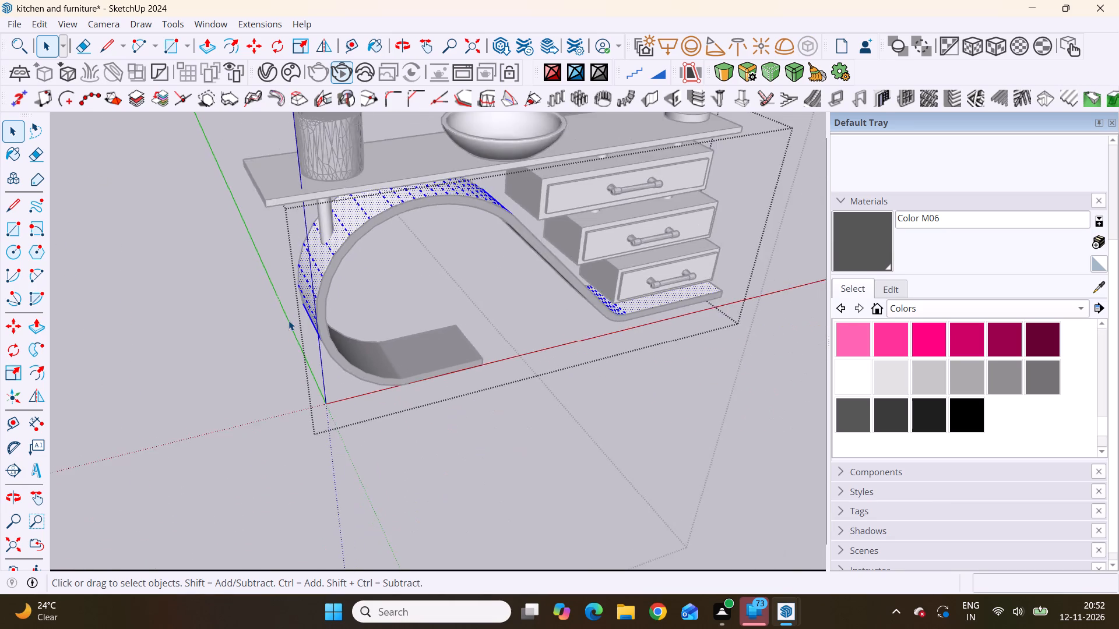
pyautogui.scroll(-2, 288, 320)
pyautogui.click(870, 252)
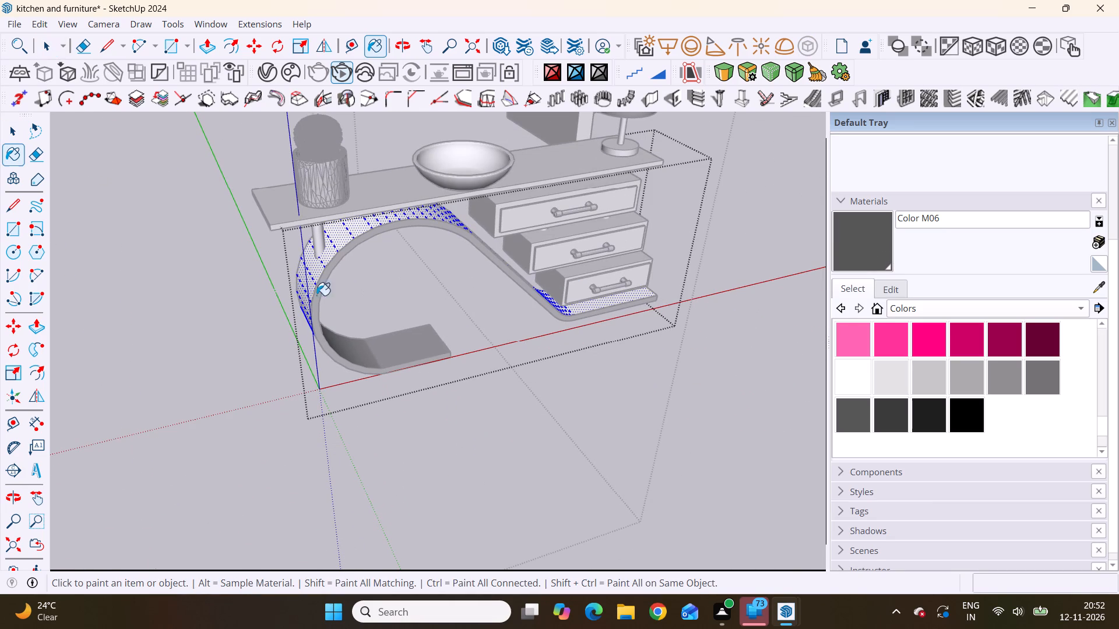
pyautogui.click(301, 281)
pyautogui.scroll(-3, 366, 296)
pyautogui.scroll(7, 424, 249)
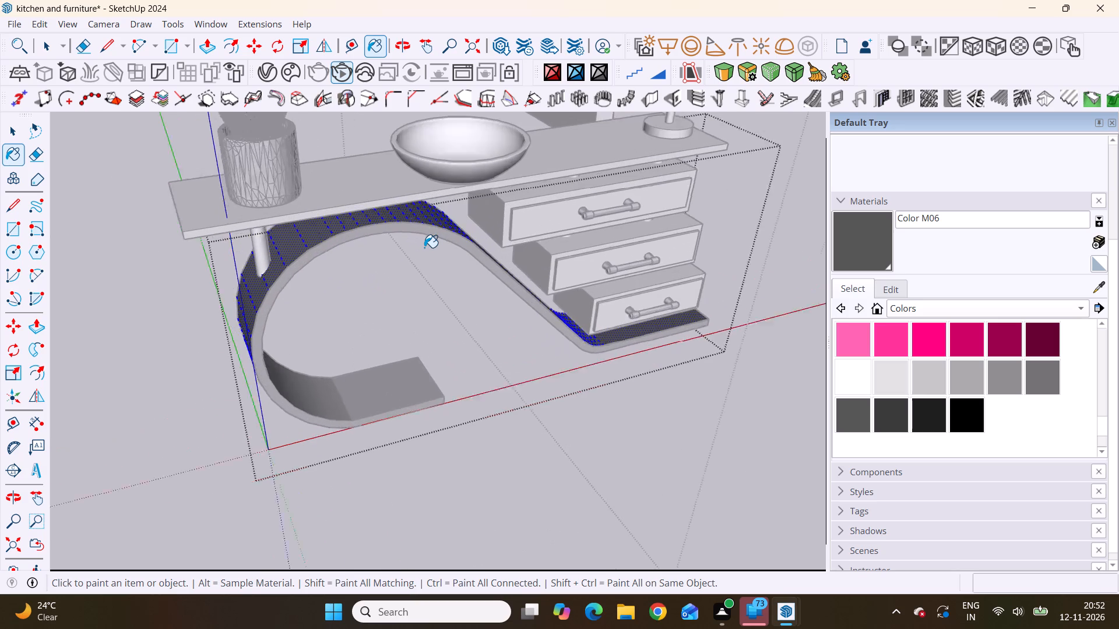
pyautogui.scroll(2, 424, 248)
pyautogui.click(424, 232)
pyautogui.scroll(-4, 339, 300)
pyautogui.moveTo(344, 311); pyautogui.dragTo(251, 222, button='middle')
pyautogui.press('space')
pyautogui.click(750, 322)
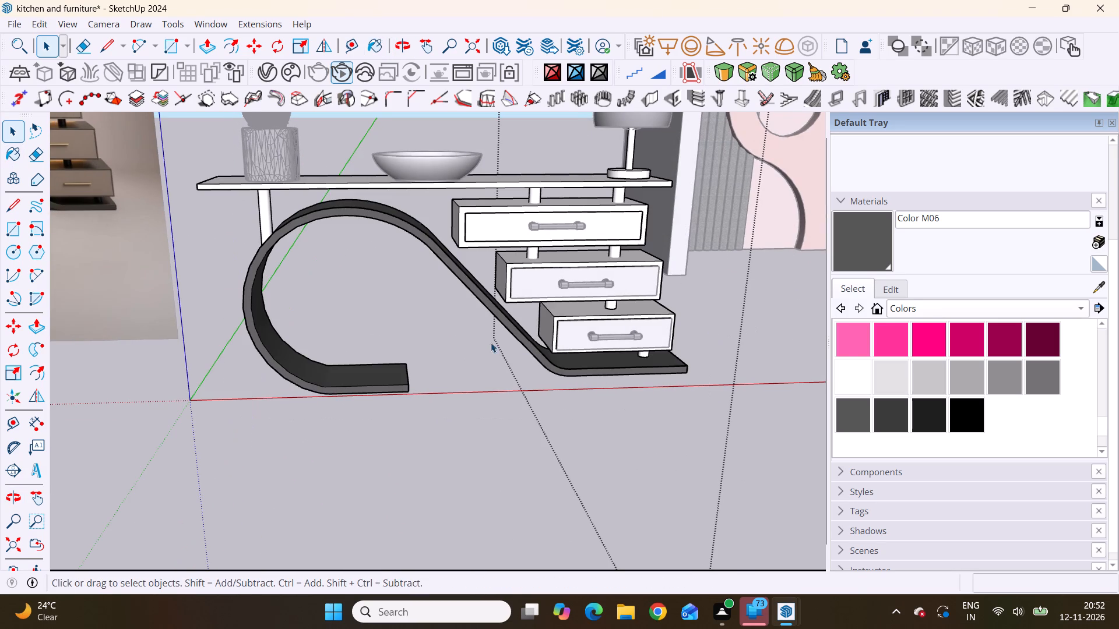
# Examine the painted curved base from the side and from afar, comparing it with the reference image.
pyautogui.scroll(3, 299, 352)
pyautogui.moveTo(306, 345); pyautogui.dragTo(590, 420, button='middle')
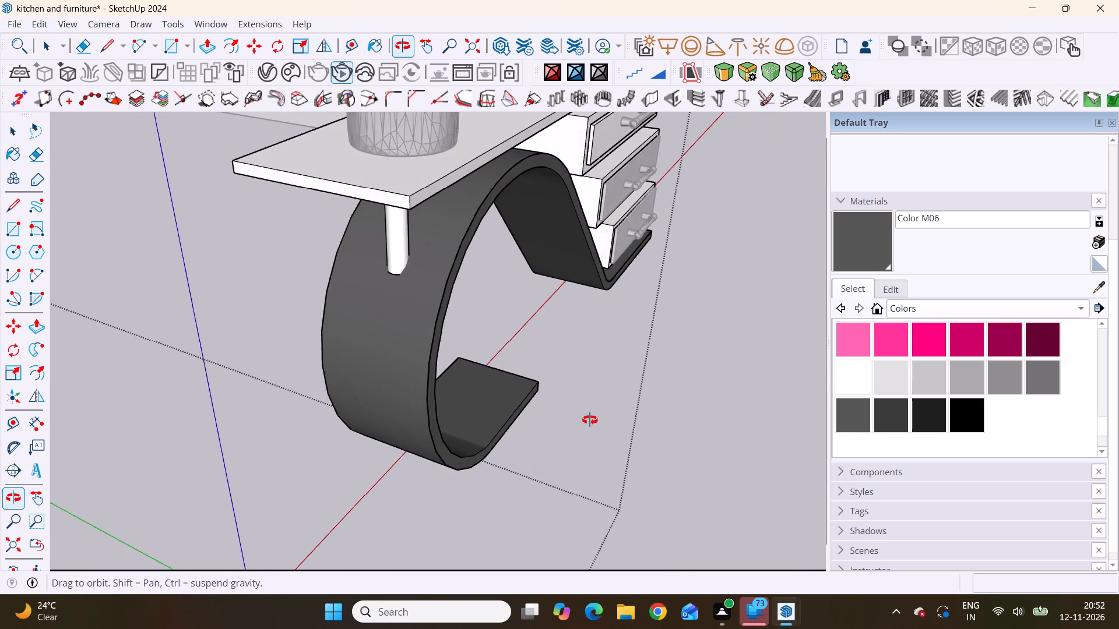
pyautogui.moveTo(590, 420); pyautogui.dragTo(318, 344, button='middle')
pyautogui.scroll(-4, 318, 344)
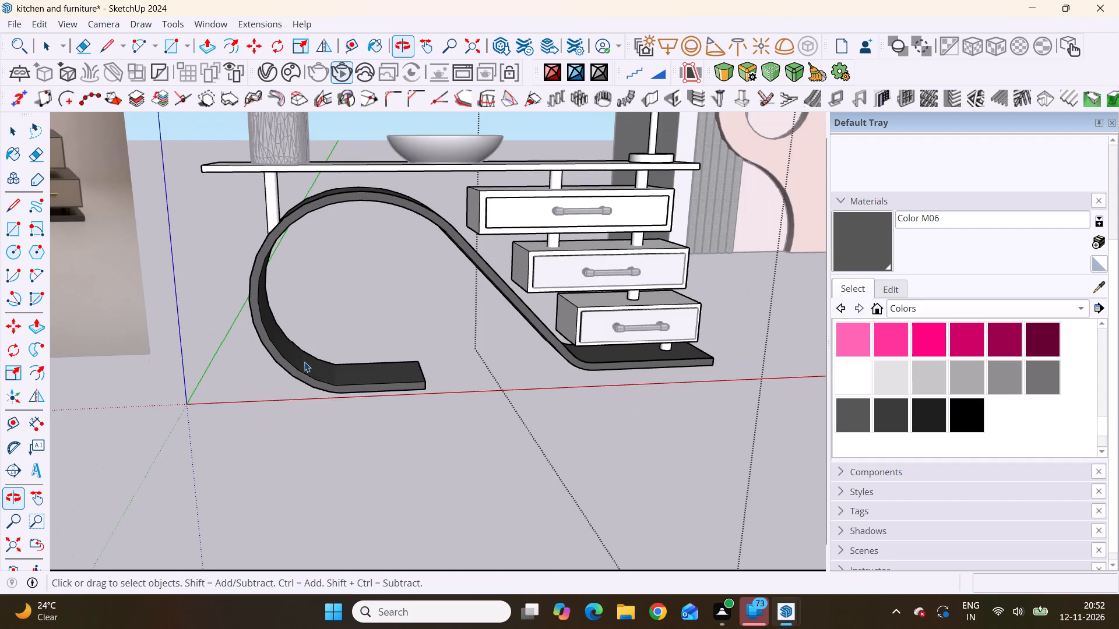
pyautogui.scroll(-10, 304, 362)
pyautogui.moveTo(311, 338); pyautogui.dragTo(327, 320, button='middle')
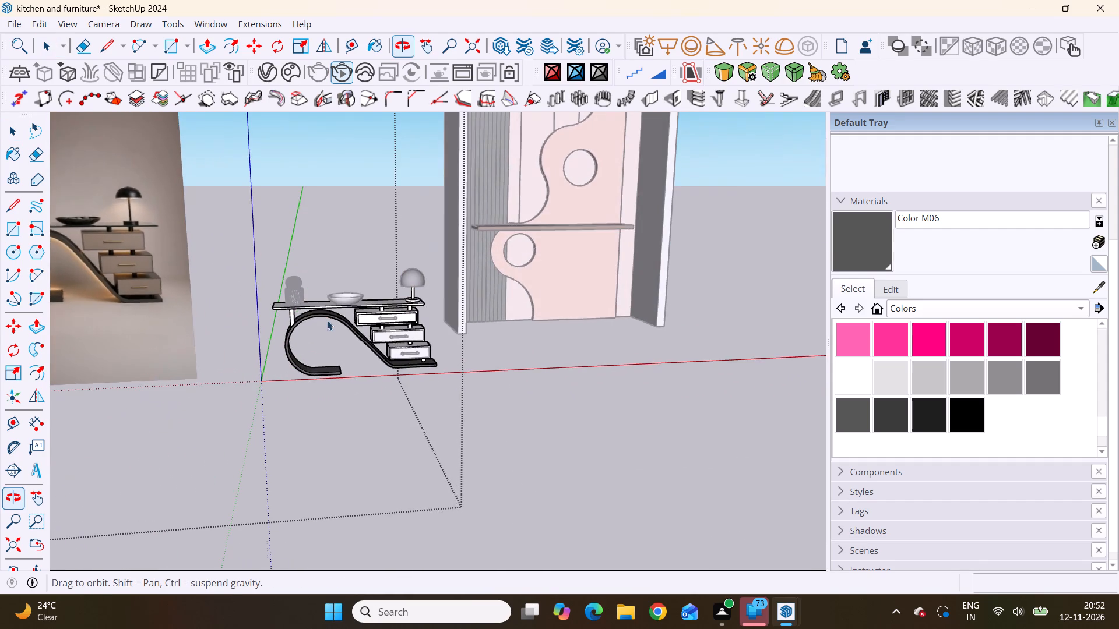
pyautogui.moveTo(327, 320); pyautogui.dragTo(325, 320, button='middle')
pyautogui.middleClick(328, 321)
pyautogui.scroll(6, 424, 328)
pyautogui.scroll(-11, 424, 328)
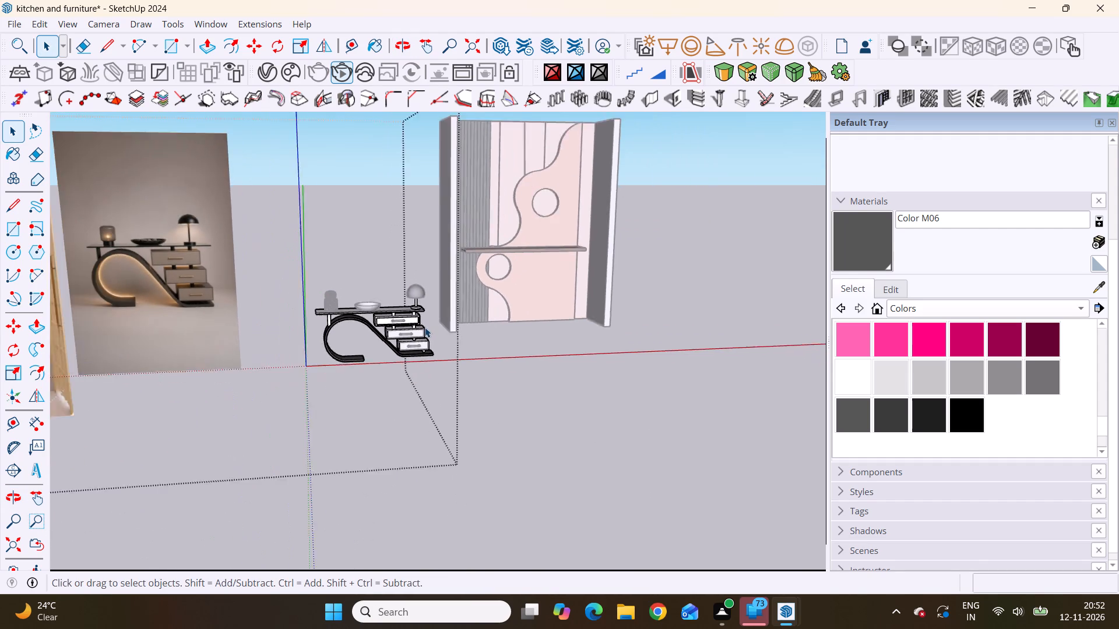
pyautogui.scroll(-1, 425, 327)
# Select the whole outer box of the console's top drawer inside its group, paint it with Wood Veneer 02 and leave the group.
pyautogui.scroll(4, 411, 333)
pyautogui.scroll(4, 331, 345)
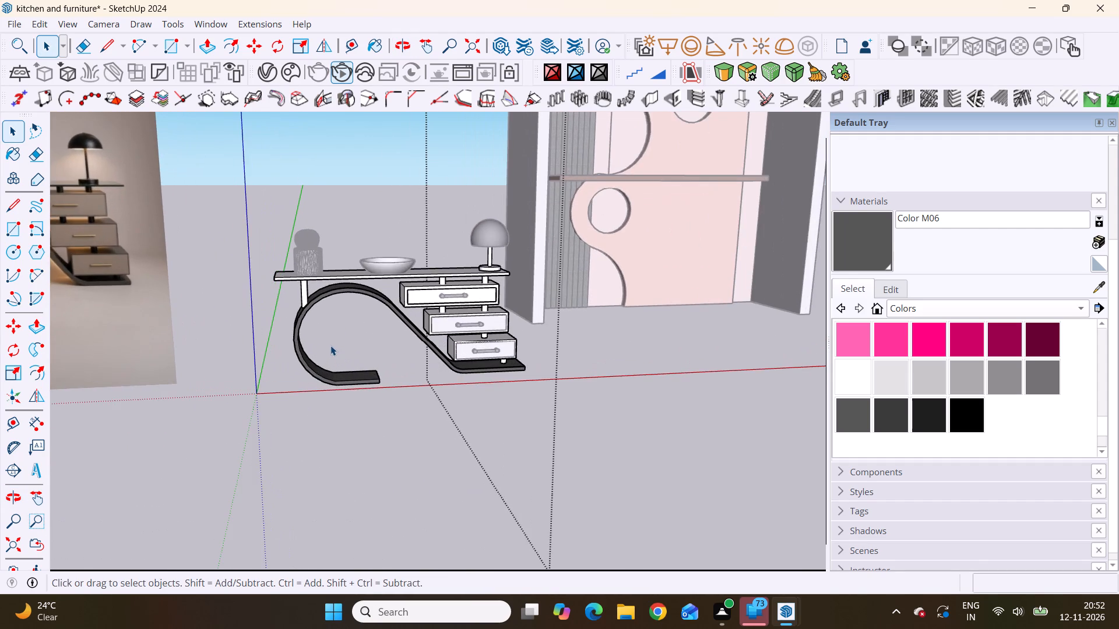
pyautogui.scroll(8, 409, 314)
pyautogui.click(436, 237)
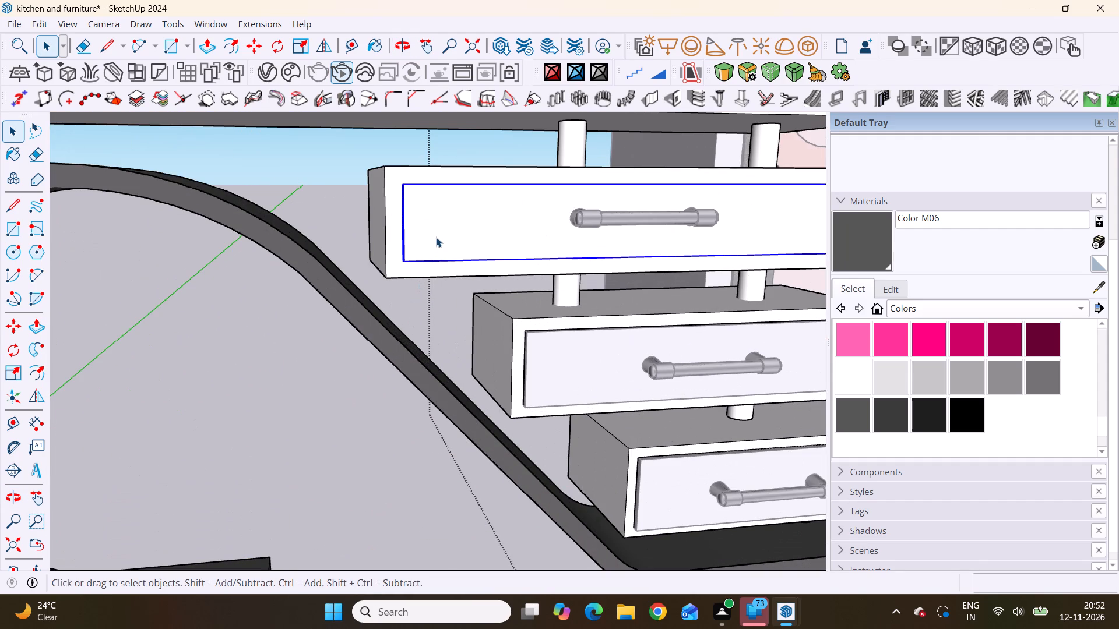
pyautogui.click(396, 223)
pyautogui.click(396, 223)
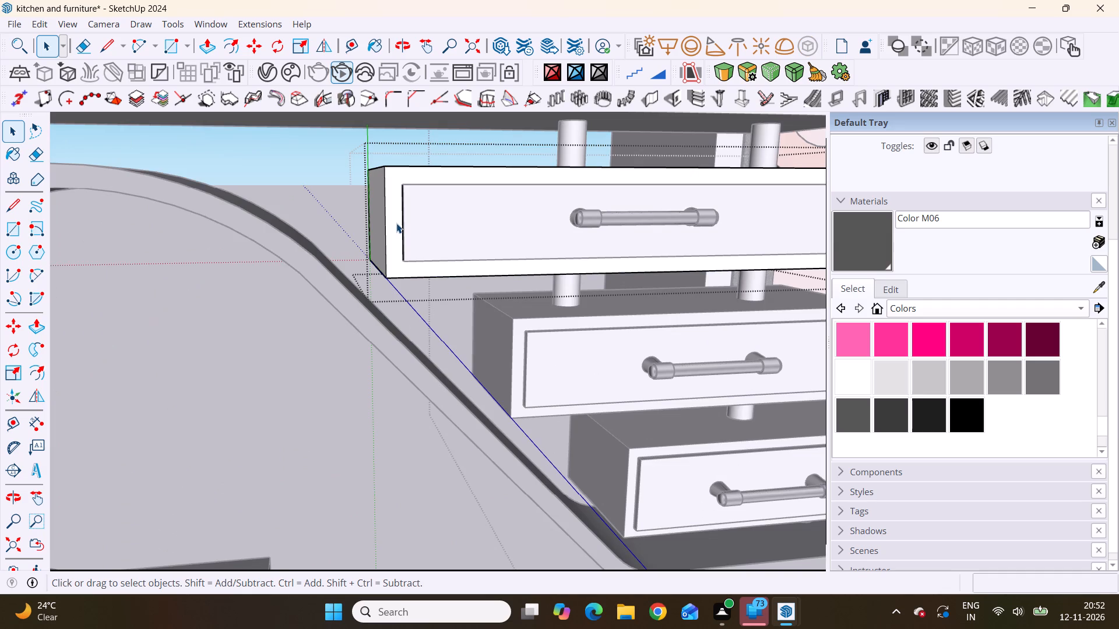
pyautogui.click(396, 223)
pyautogui.scroll(-7, 396, 223)
pyautogui.moveTo(403, 242); pyautogui.dragTo(442, 317, button='middle')
pyautogui.doubleClick(373, 213)
pyautogui.doubleClick(401, 197)
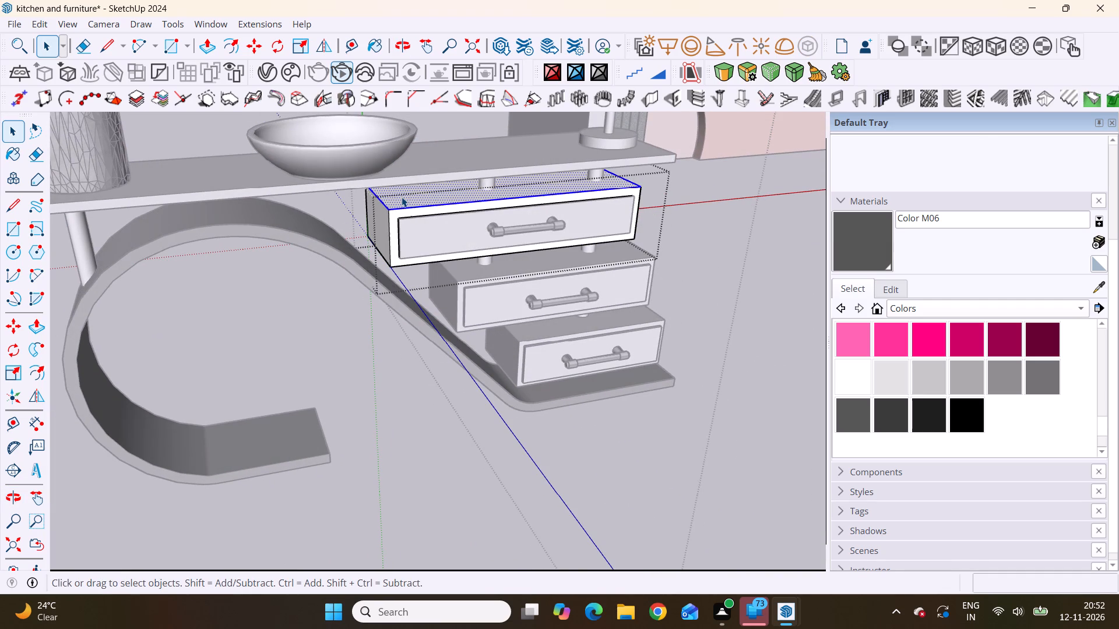
pyautogui.click(402, 197)
pyautogui.tripleClick(402, 197)
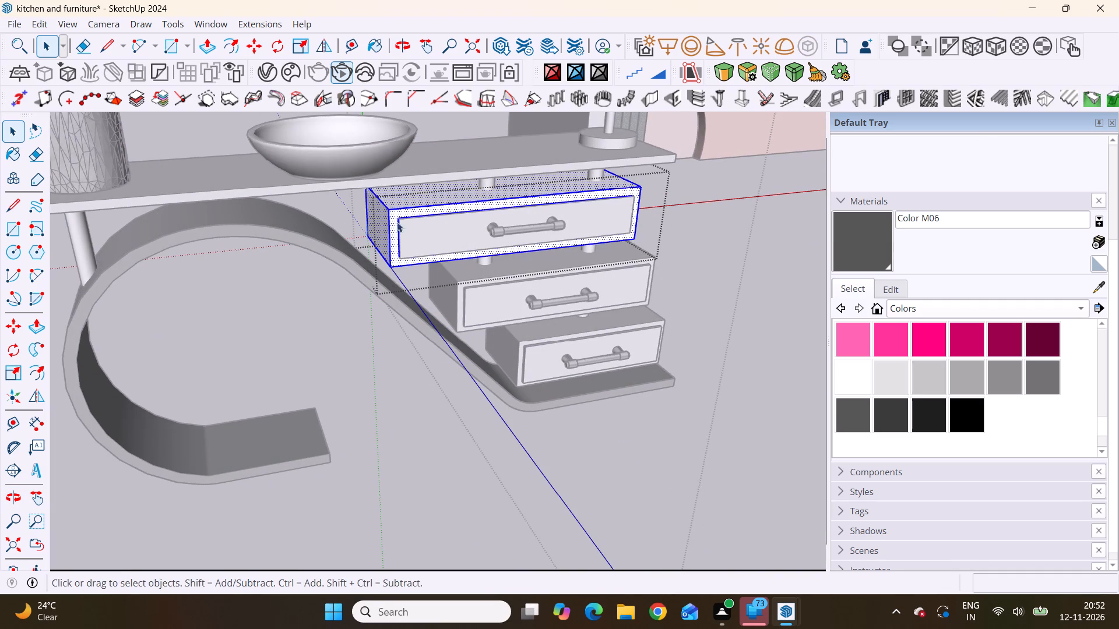
pyautogui.scroll(-4, 383, 267)
pyautogui.moveTo(445, 294); pyautogui.dragTo(364, 215, button='middle')
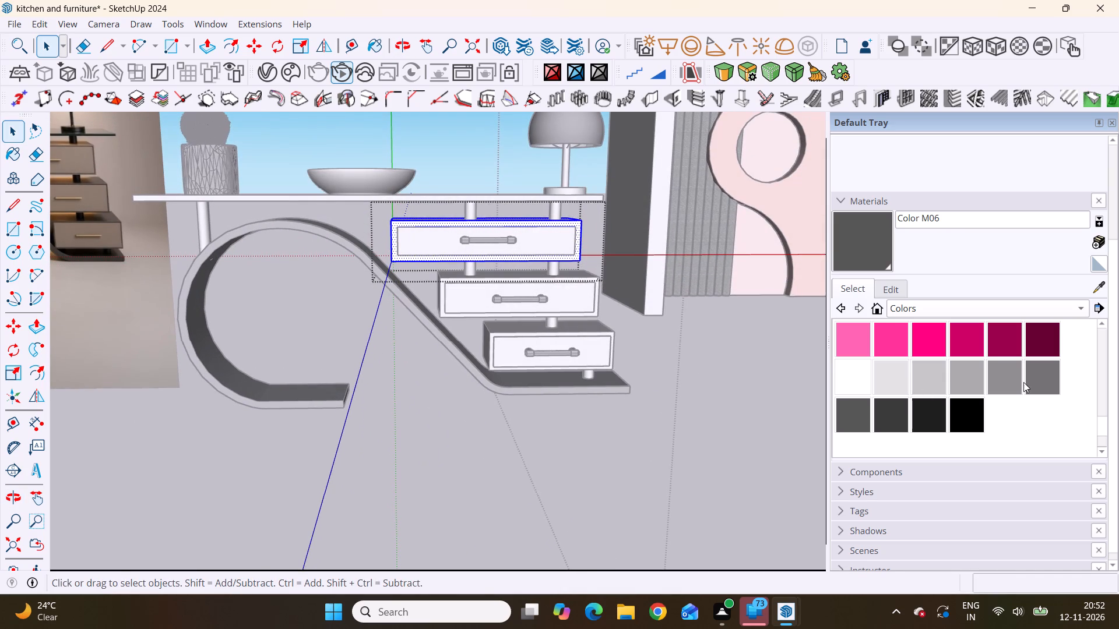
pyautogui.click(1083, 305)
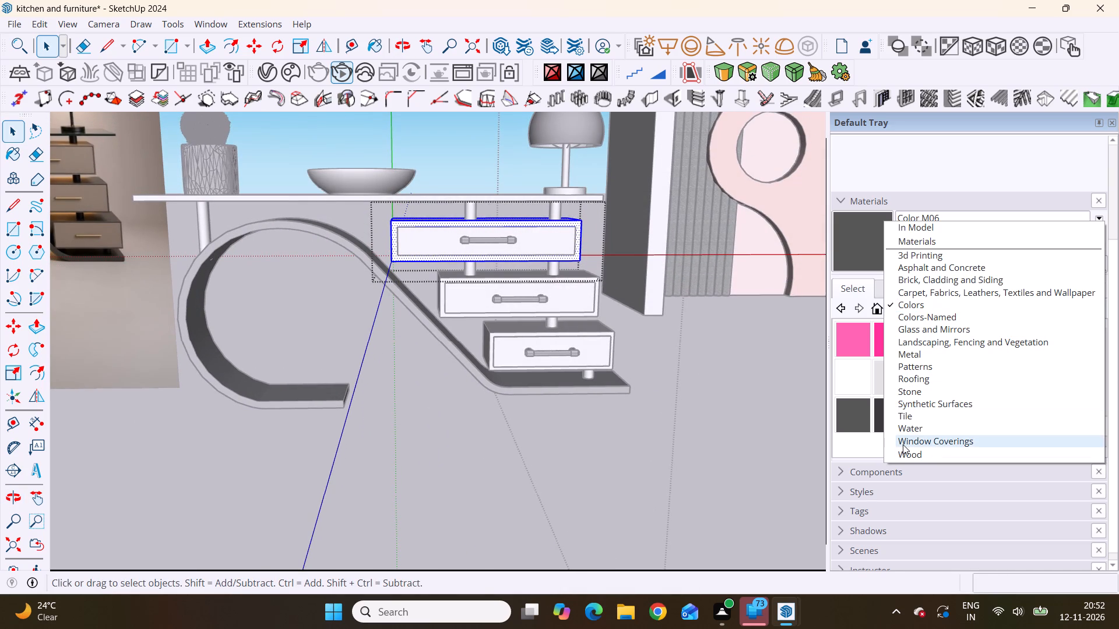
pyautogui.click(900, 455)
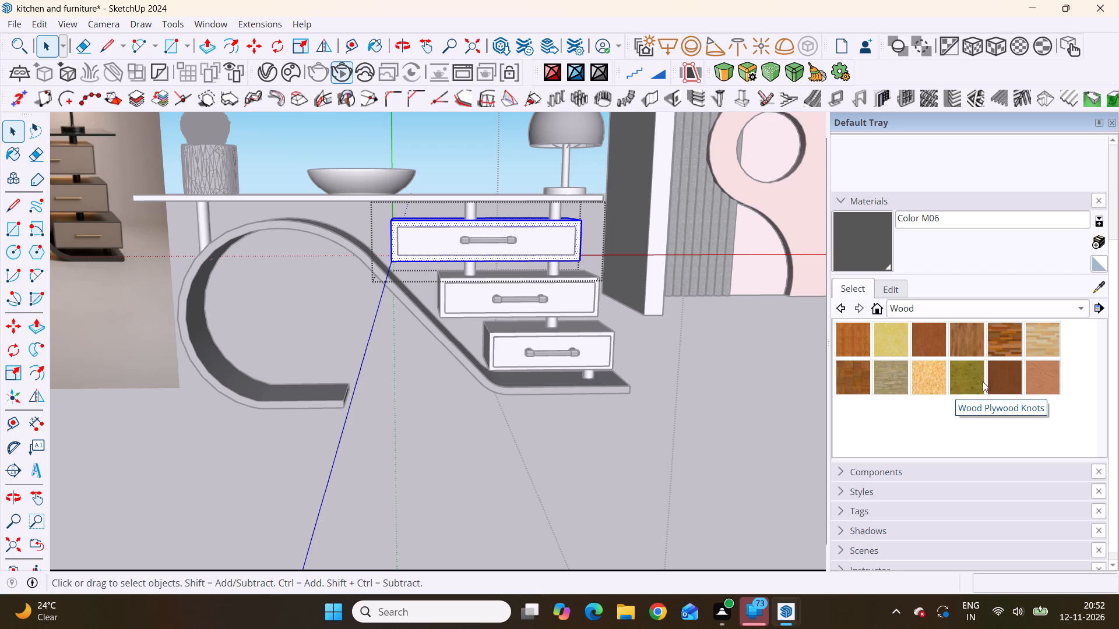
pyautogui.scroll(4, 928, 352)
pyautogui.click(1034, 370)
pyautogui.scroll(6, 379, 249)
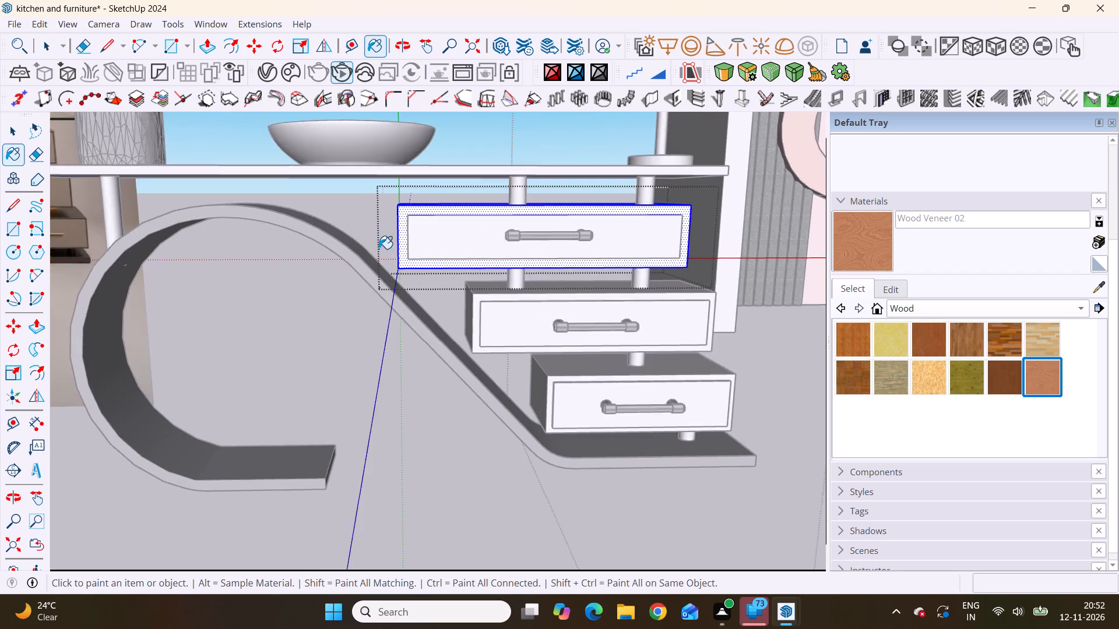
pyautogui.scroll(4, 379, 249)
pyautogui.click(417, 233)
pyautogui.scroll(-7, 411, 255)
pyautogui.moveTo(485, 290); pyautogui.dragTo(499, 330, button='middle')
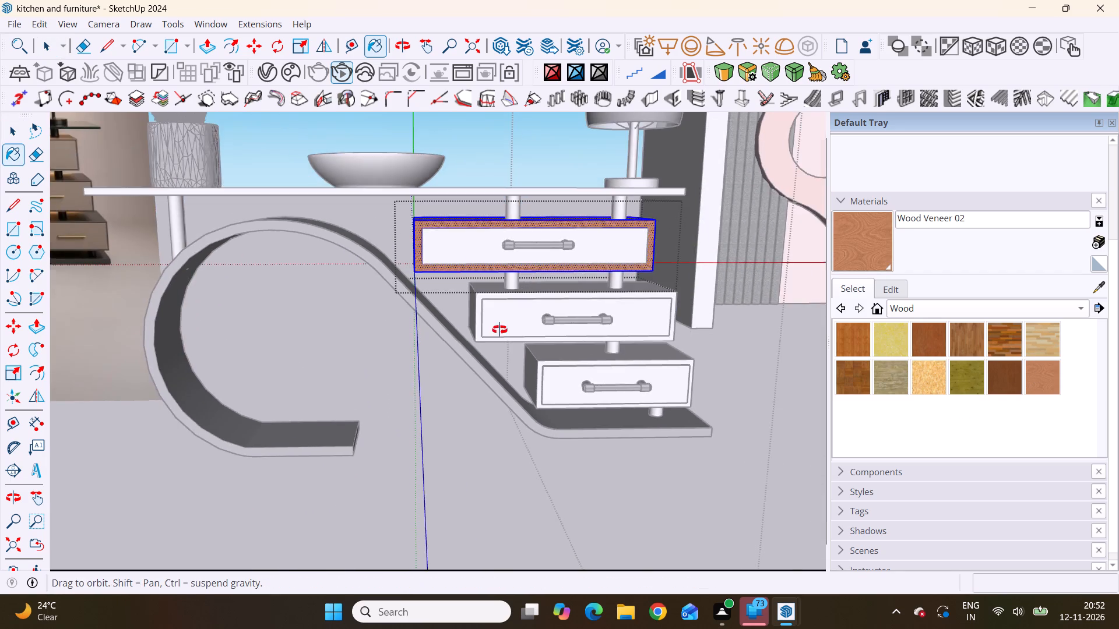
pyautogui.moveTo(499, 330); pyautogui.dragTo(642, 366, button='middle')
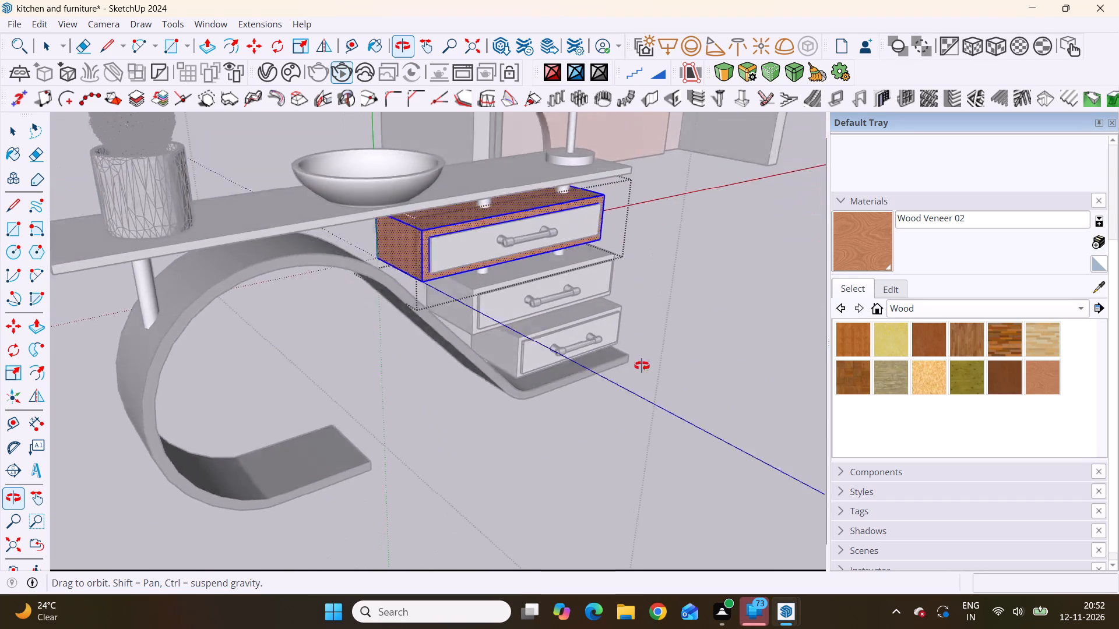
pyautogui.moveTo(642, 366); pyautogui.dragTo(458, 273, button='middle')
pyautogui.moveTo(459, 274); pyautogui.dragTo(504, 344, button='middle')
pyautogui.scroll(-6, 504, 344)
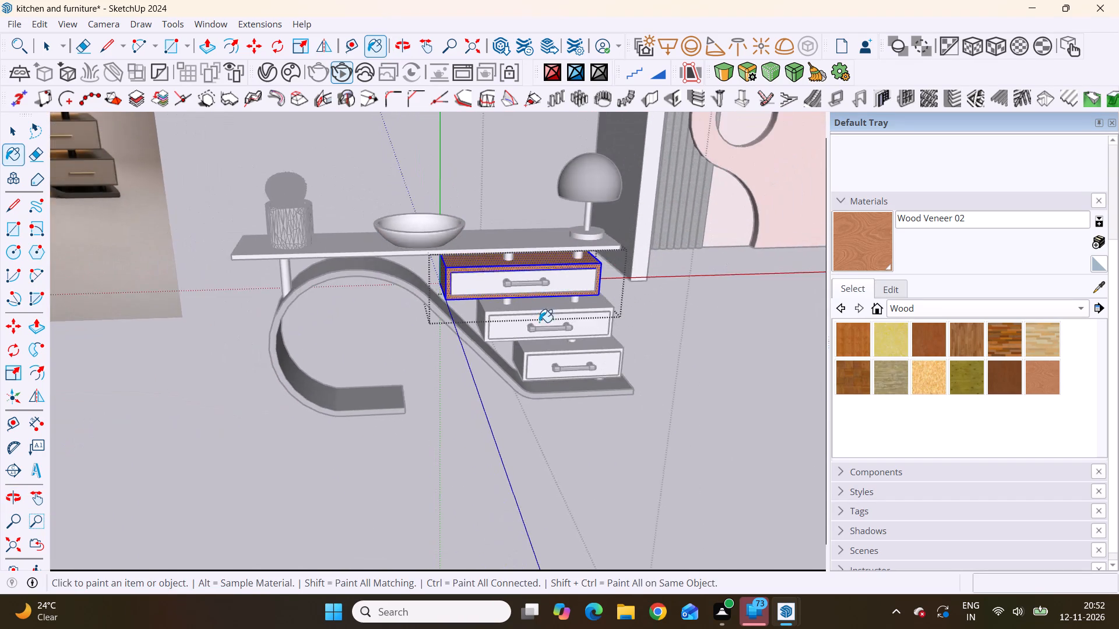
pyautogui.scroll(7, 601, 312)
pyautogui.press('space')
pyautogui.click(687, 280)
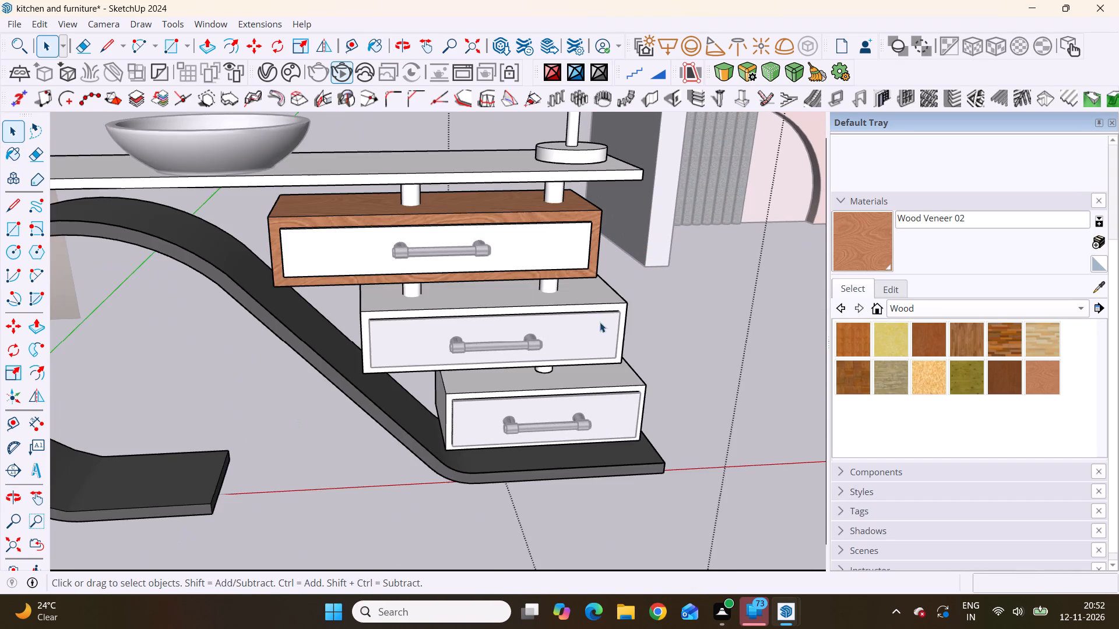
# Examine the painted top drawer and the rest of the console from several angles and distances.
pyautogui.scroll(-2, 592, 322)
pyautogui.scroll(-4, 477, 291)
pyautogui.moveTo(447, 332); pyautogui.dragTo(358, 316, button='middle')
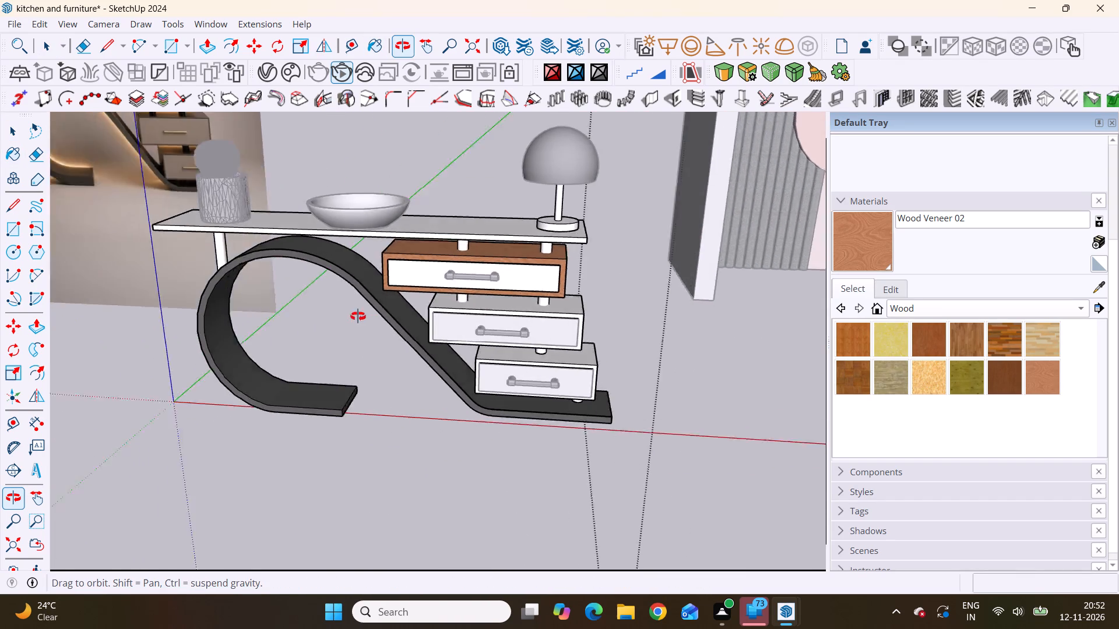
pyautogui.moveTo(358, 316); pyautogui.dragTo(522, 377, button='middle')
pyautogui.middleClick(469, 364)
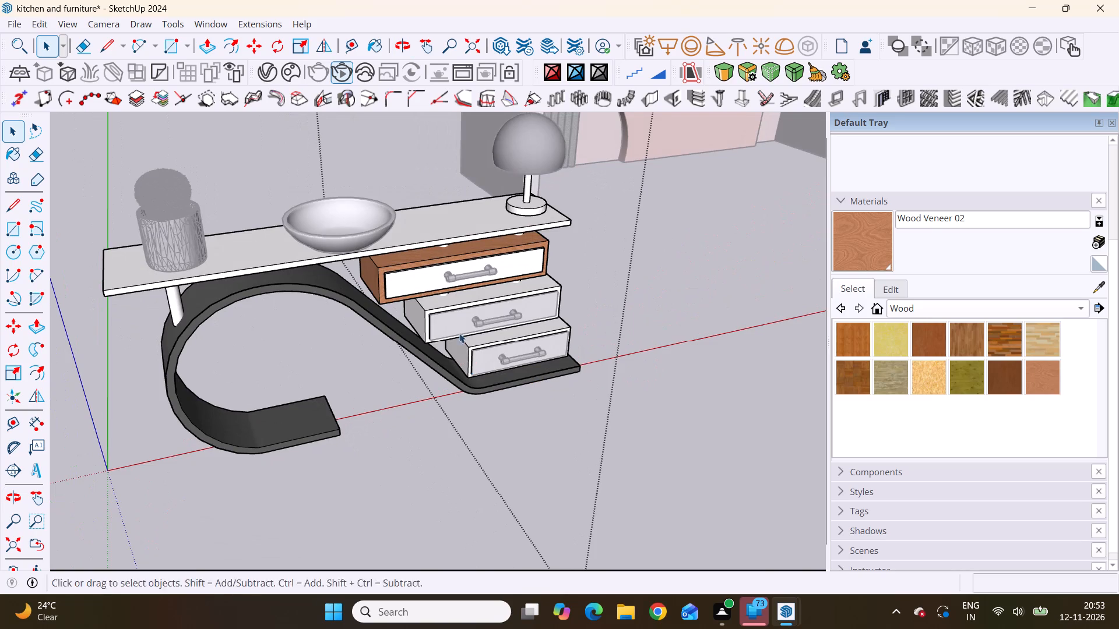
pyautogui.moveTo(456, 312); pyautogui.dragTo(448, 279, button='middle')
pyautogui.scroll(5, 487, 379)
pyautogui.scroll(3, 419, 354)
pyautogui.scroll(-15, 290, 227)
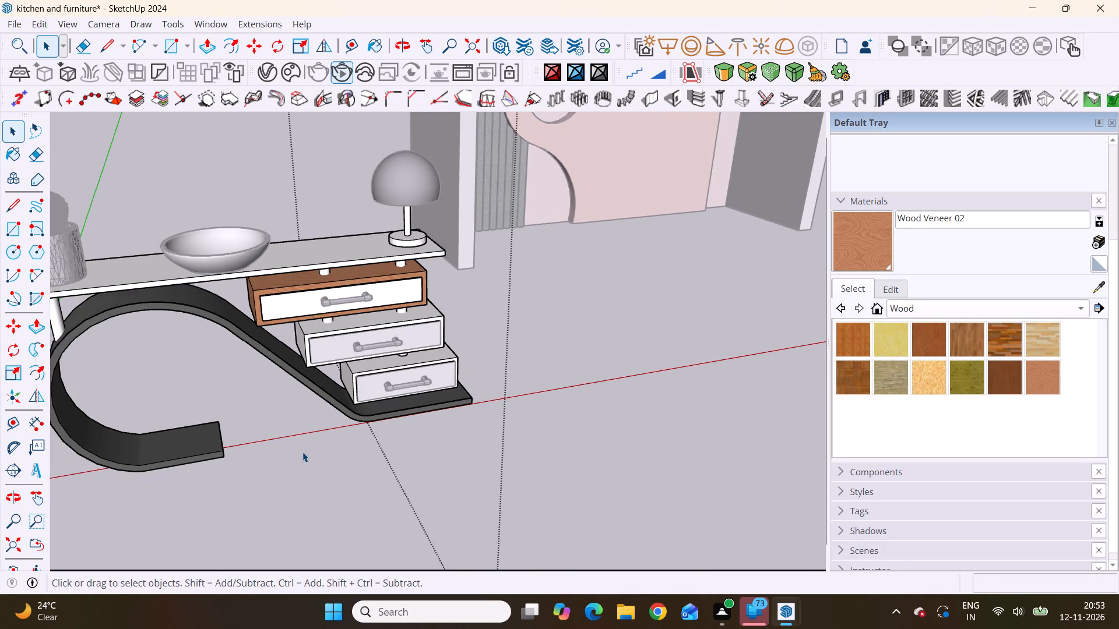
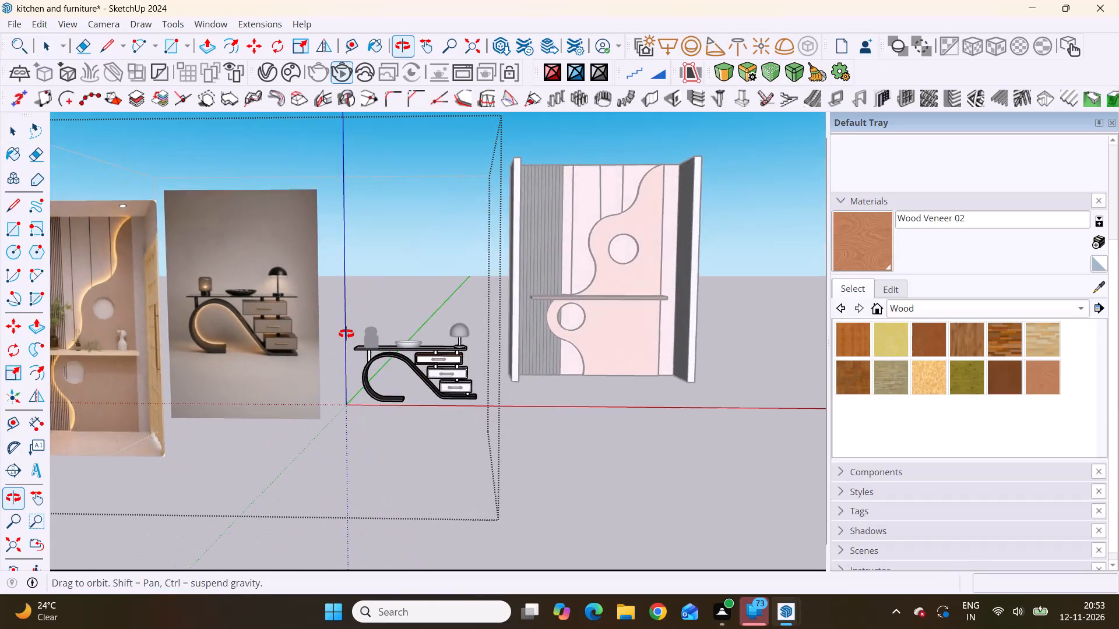
# Paint the middle drawer's outer casing with Wood Veneer 02, working inside its group.
pyautogui.scroll(1, 367, 339)
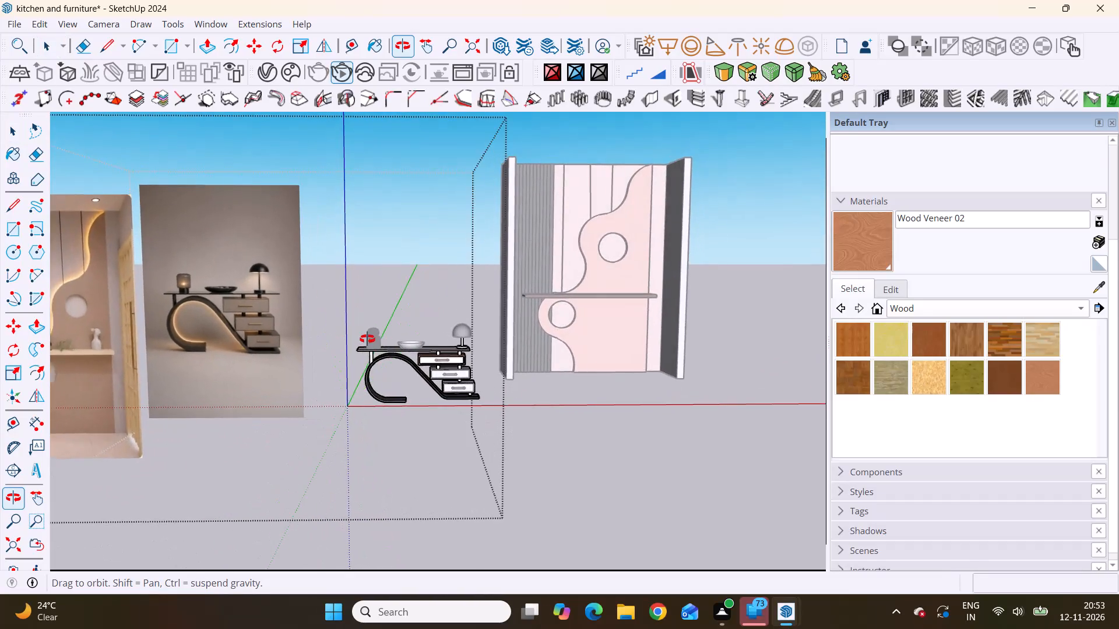
pyautogui.scroll(12, 367, 339)
pyautogui.middleClick(367, 339)
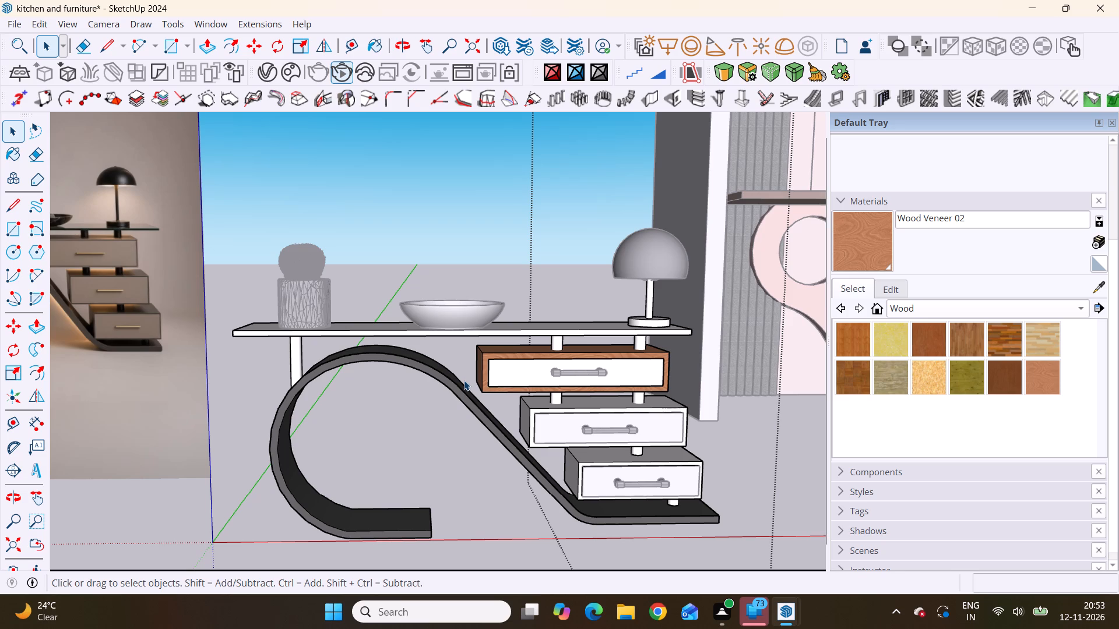
pyautogui.scroll(-3, 386, 383)
pyautogui.scroll(3, 612, 477)
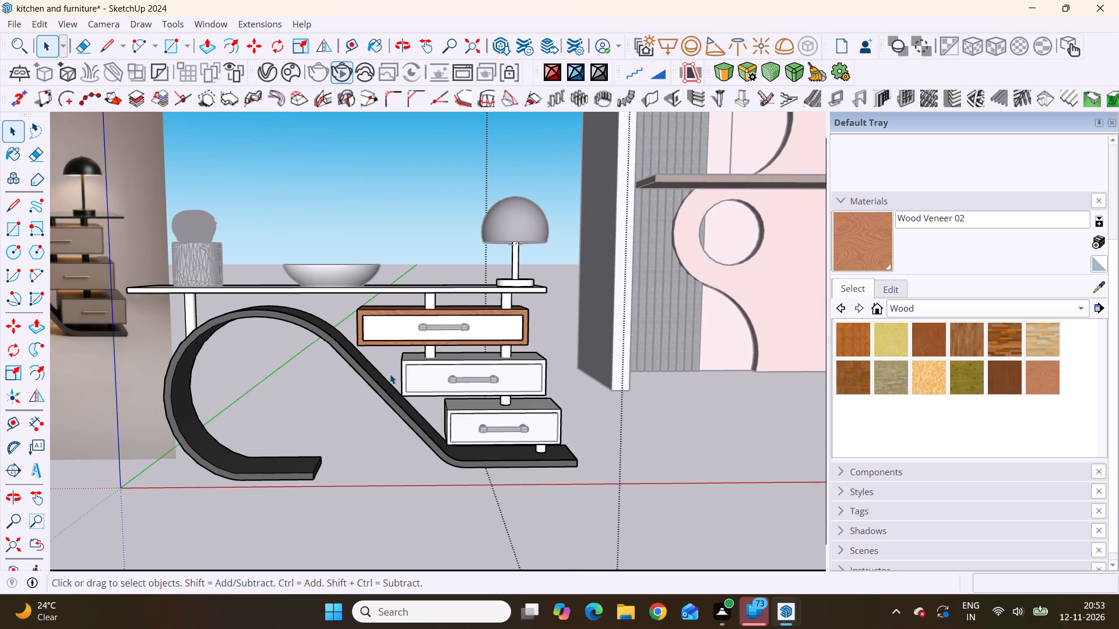
pyautogui.click(400, 361)
pyautogui.scroll(10, 403, 366)
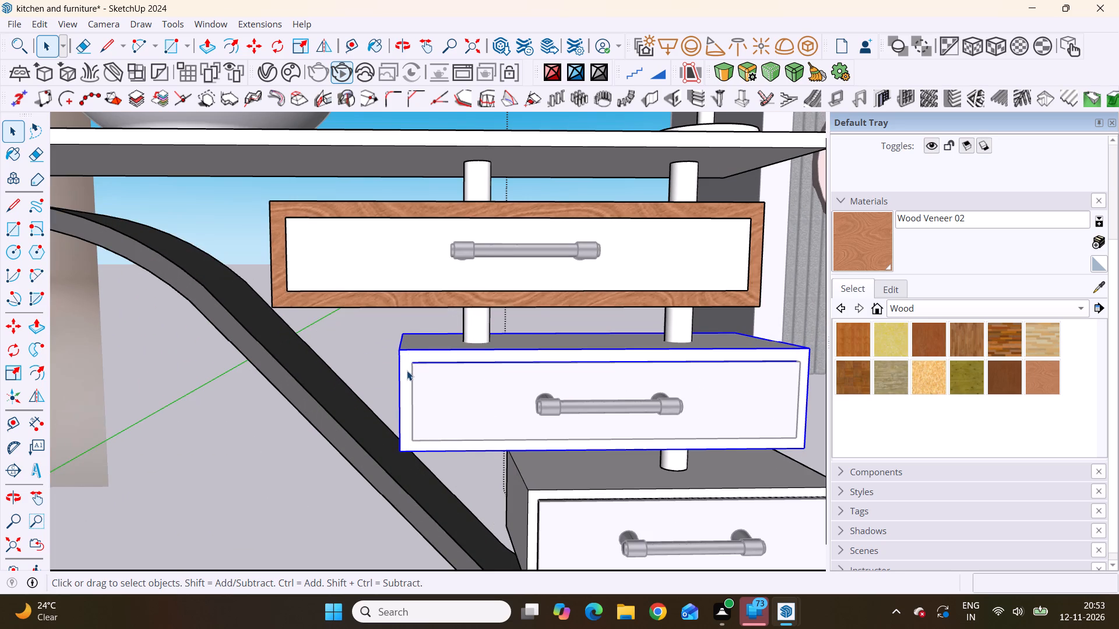
pyautogui.doubleClick(407, 370)
pyautogui.click(407, 370)
pyautogui.scroll(-2, 406, 370)
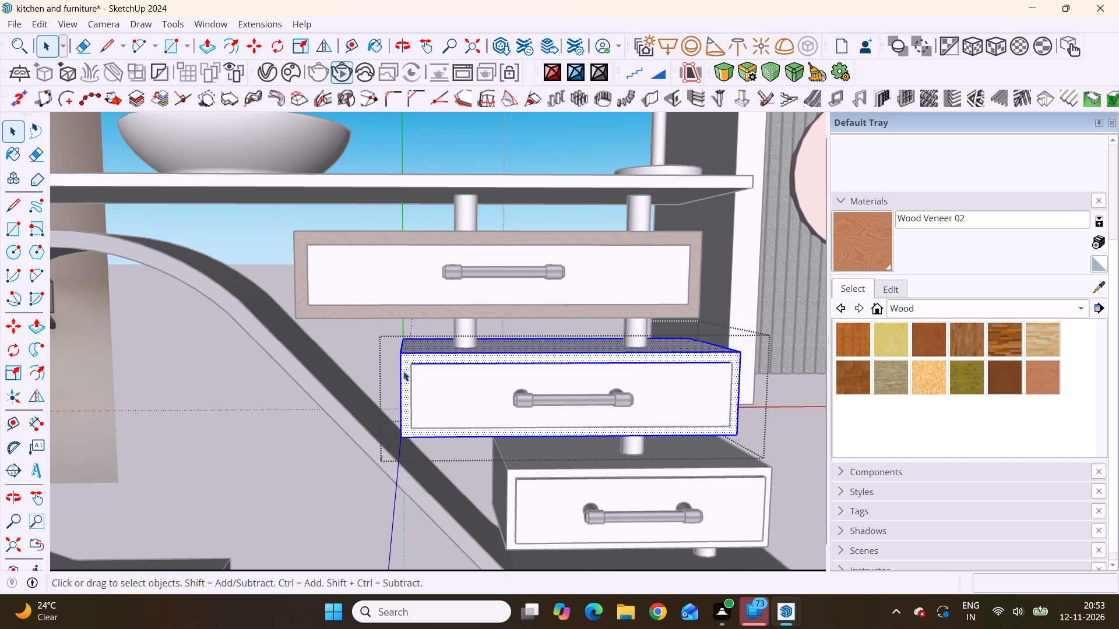
pyautogui.click(864, 253)
pyautogui.click(404, 361)
pyautogui.scroll(-6, 404, 369)
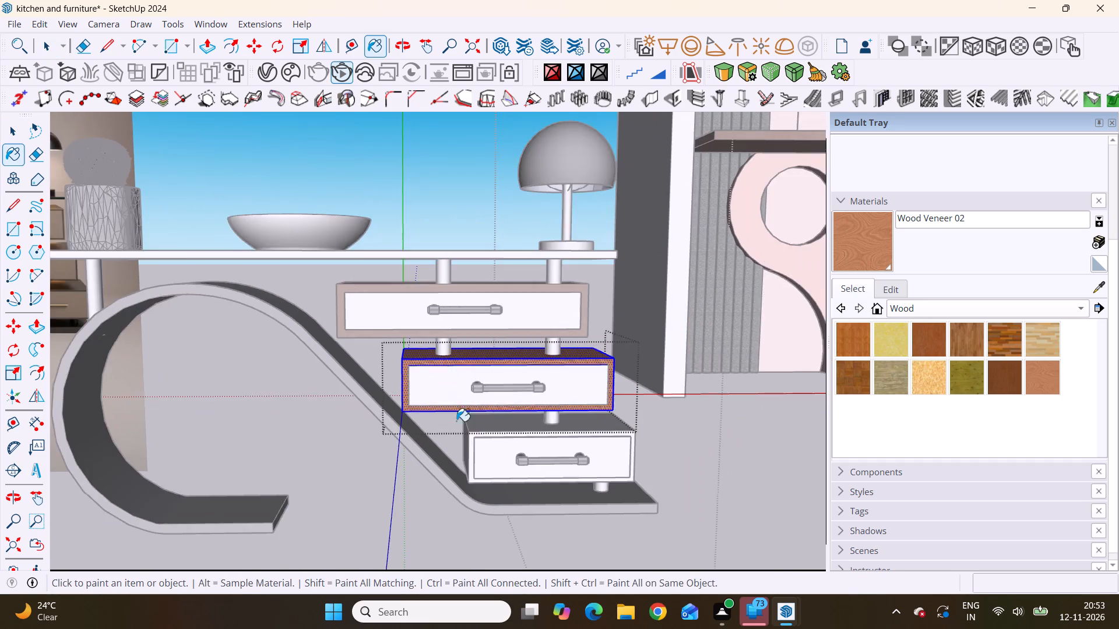
# Paint the bottom drawer's outer casing with Wood Veneer 02, working inside its group.
pyautogui.scroll(9, 480, 483)
pyautogui.click(444, 396)
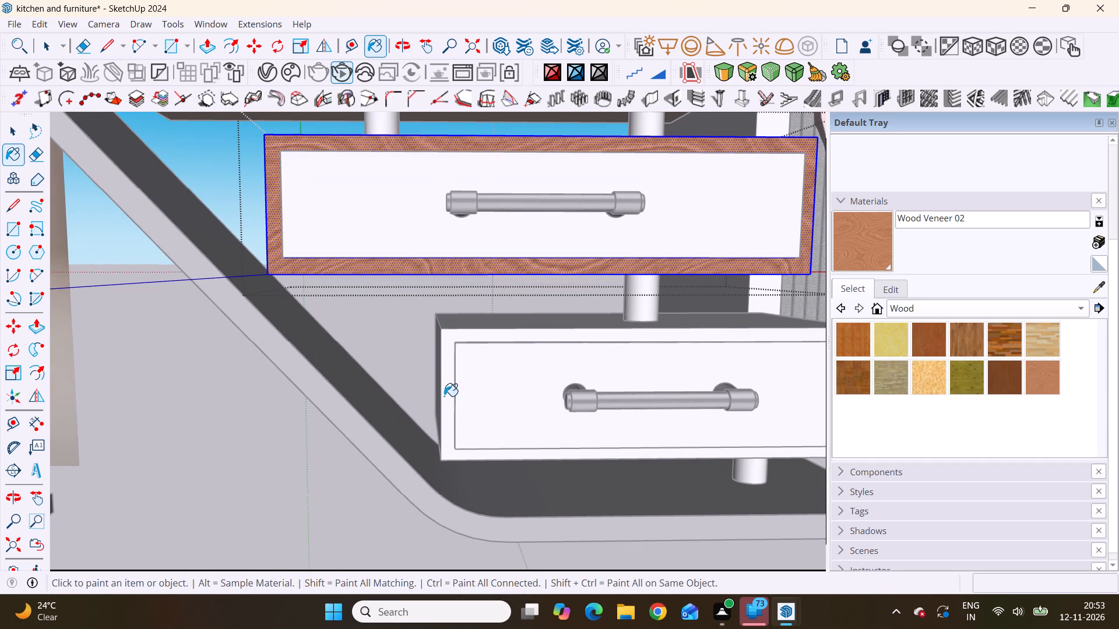
pyautogui.press('space')
pyautogui.press('space')
pyautogui.click(451, 388)
pyautogui.click(452, 388)
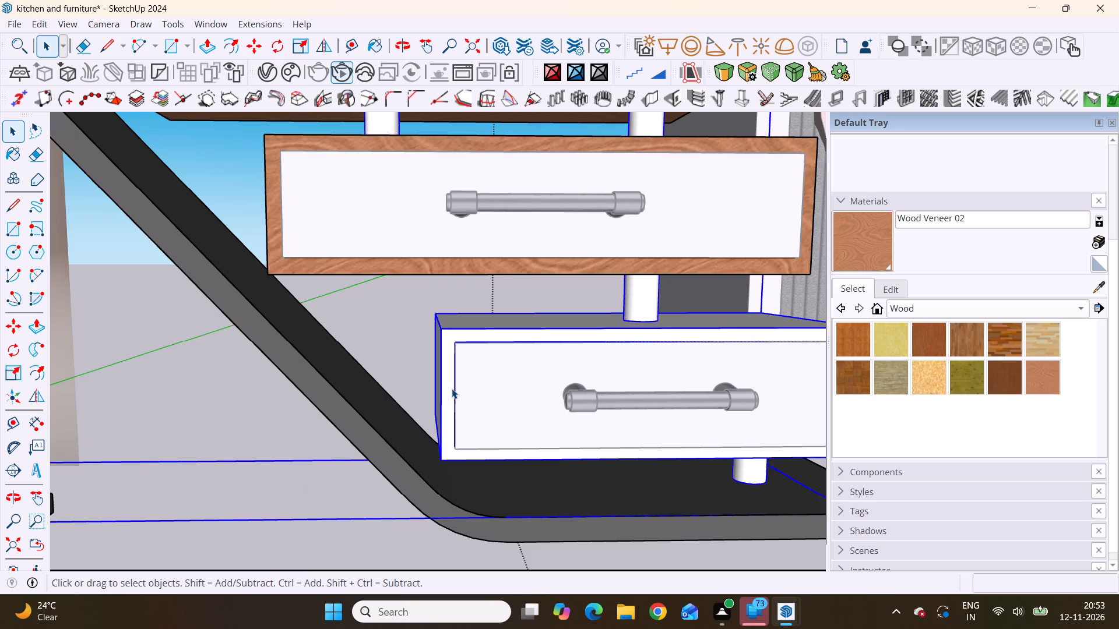
pyautogui.click(452, 388)
pyautogui.click(452, 388)
pyautogui.doubleClick(452, 388)
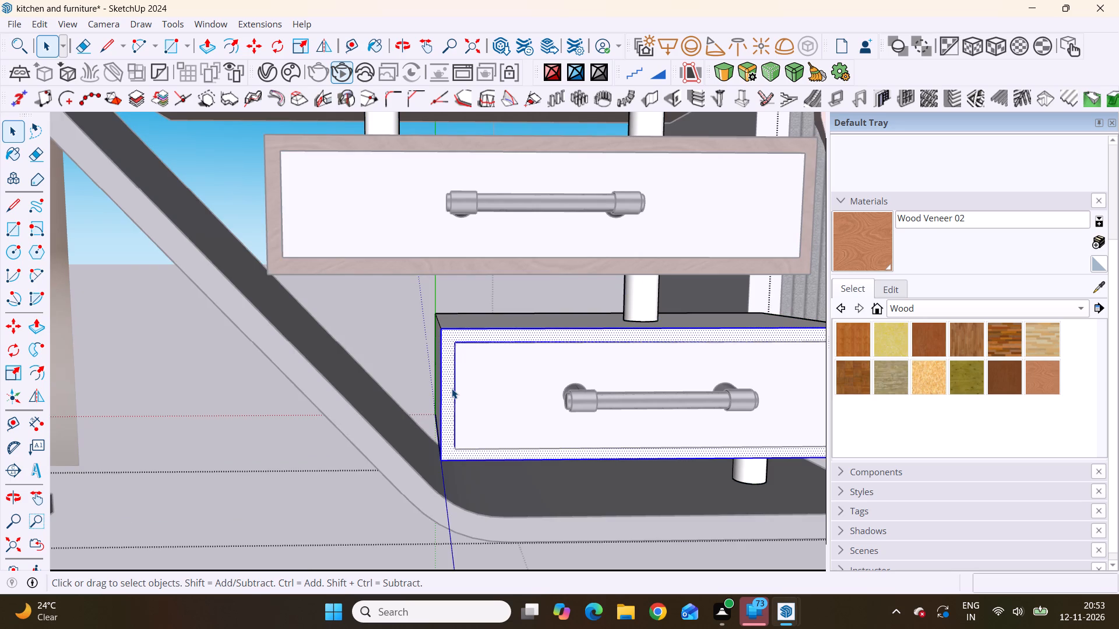
pyautogui.doubleClick(452, 388)
pyautogui.doubleClick(452, 388)
pyautogui.tripleClick(452, 388)
pyautogui.scroll(-3, 452, 388)
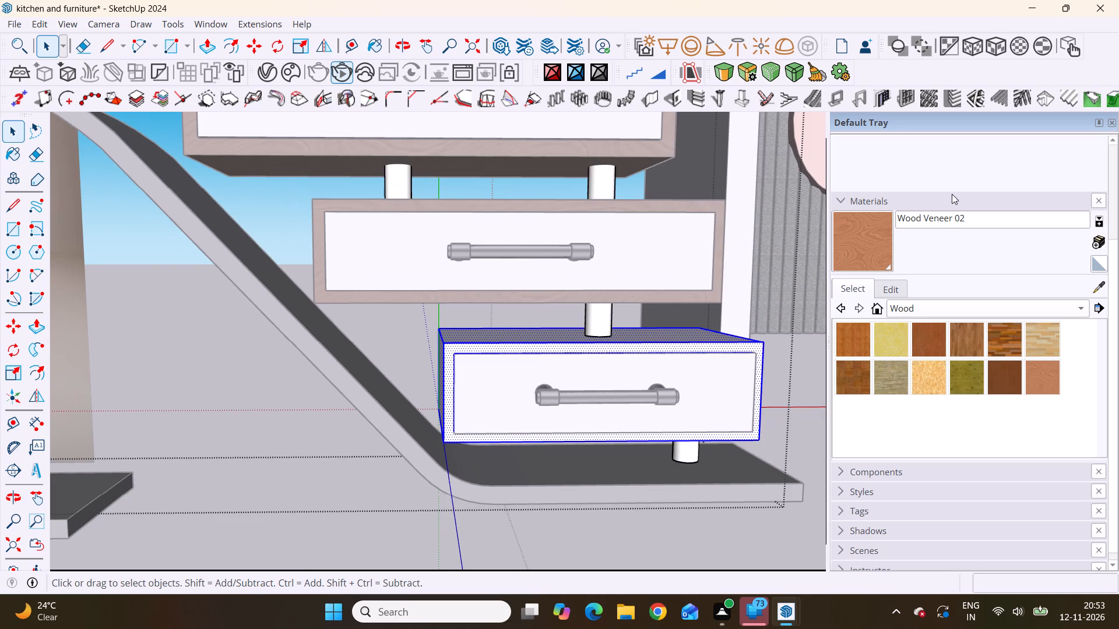
pyautogui.click(869, 246)
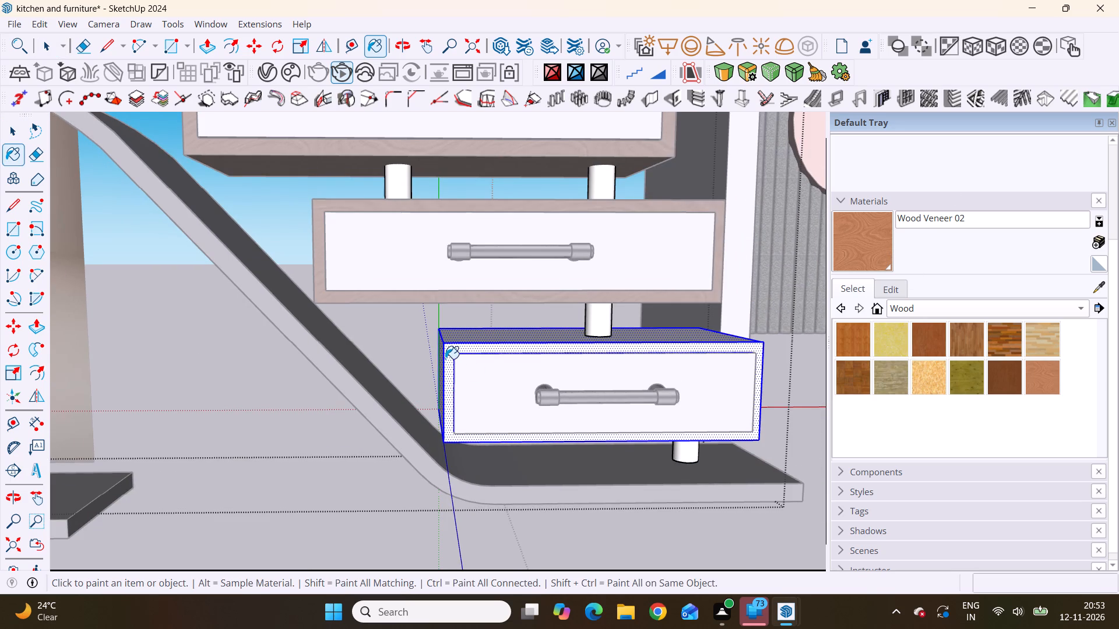
pyautogui.click(445, 340)
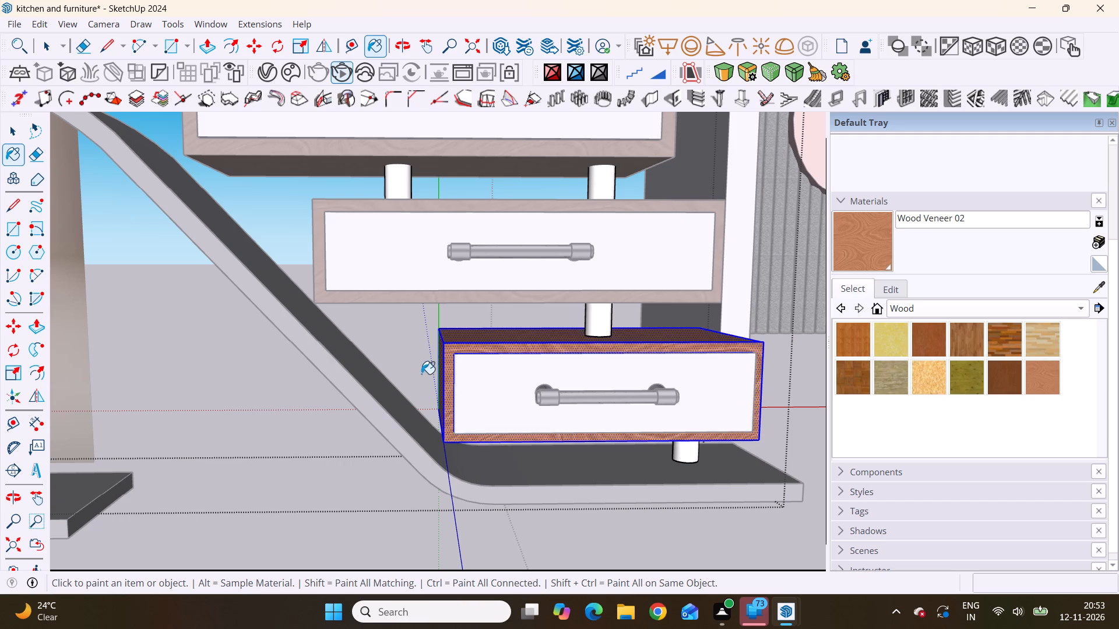
pyautogui.scroll(-14, 421, 391)
pyautogui.press('space')
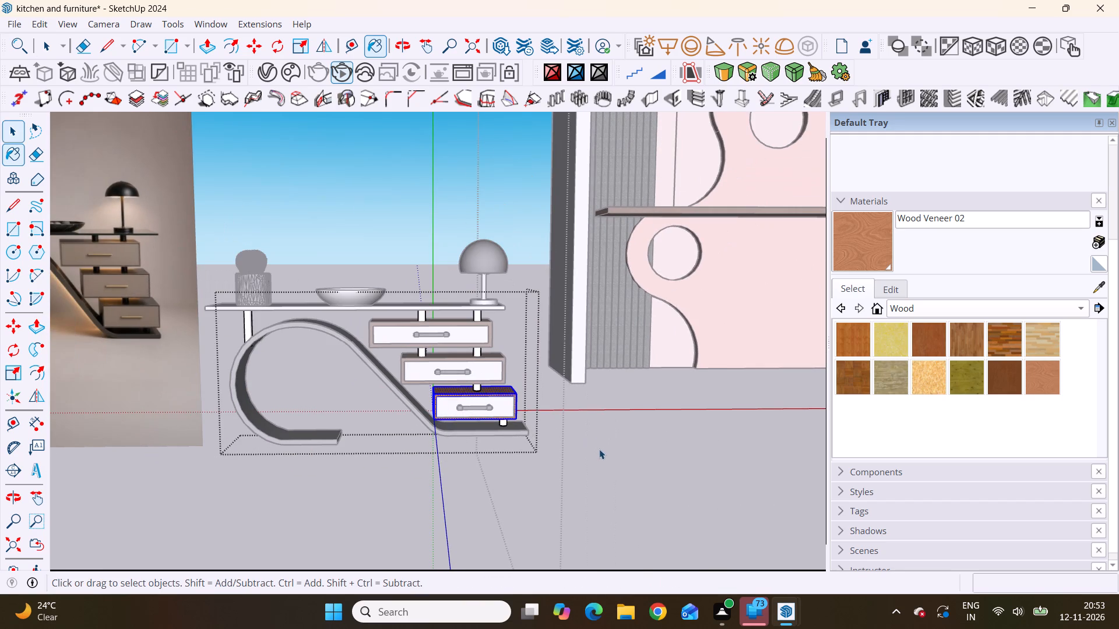
pyautogui.click(600, 448)
# Examine the three veneered drawer casings from above, below and the front against the reference picture.
pyautogui.scroll(5, 474, 393)
pyautogui.moveTo(502, 405); pyautogui.dragTo(722, 486, button='middle')
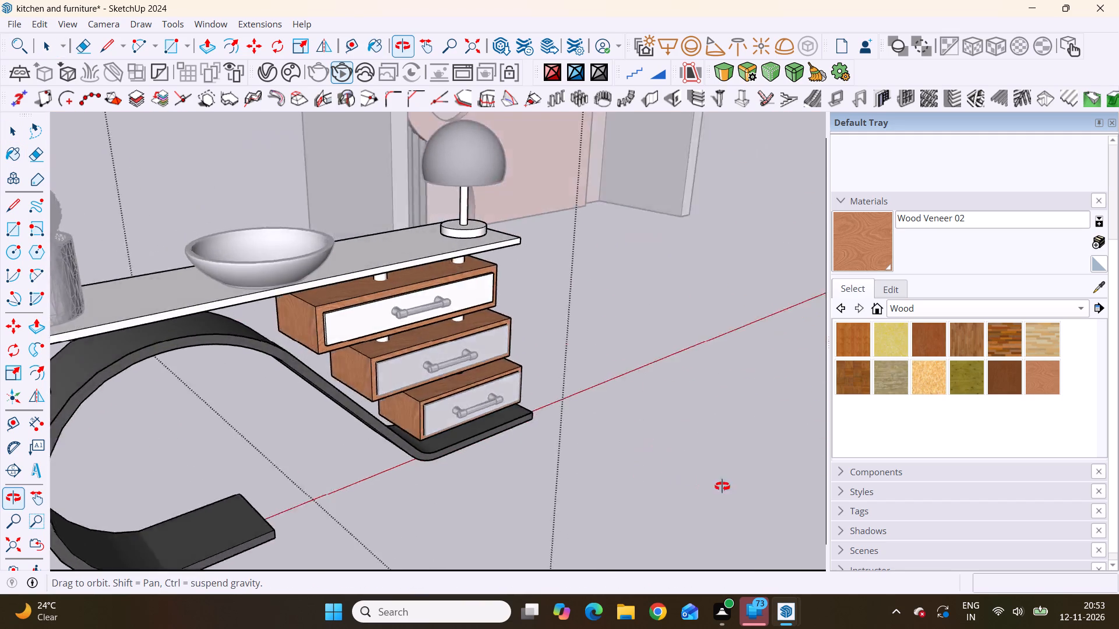
pyautogui.moveTo(722, 486); pyautogui.dragTo(374, 314, button='middle')
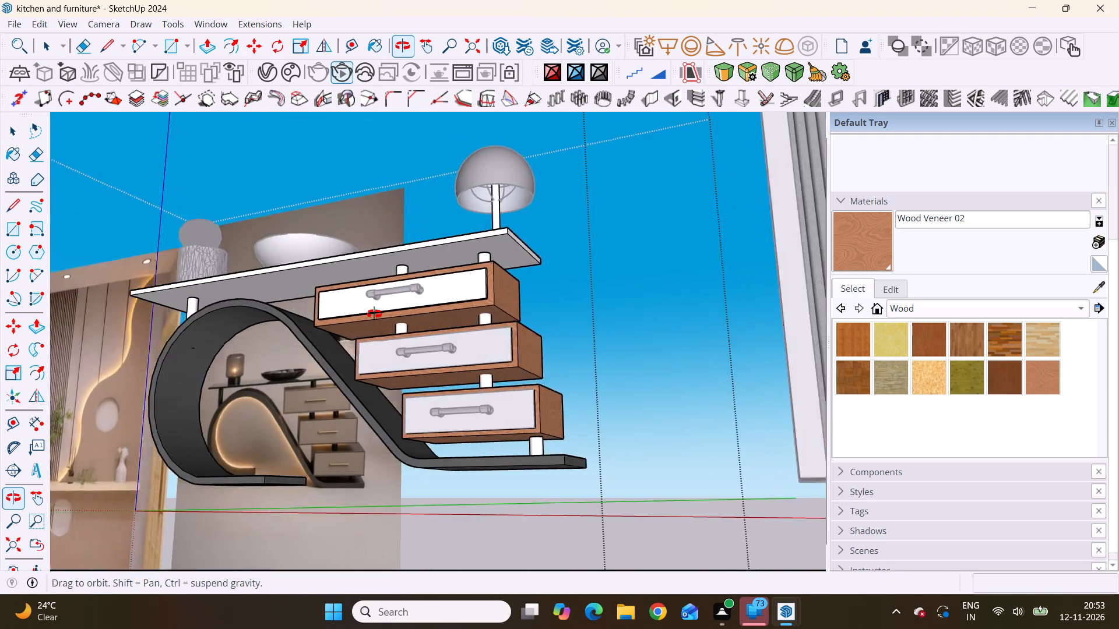
pyautogui.moveTo(374, 314); pyautogui.dragTo(493, 409, button='middle')
pyautogui.scroll(-7, 493, 409)
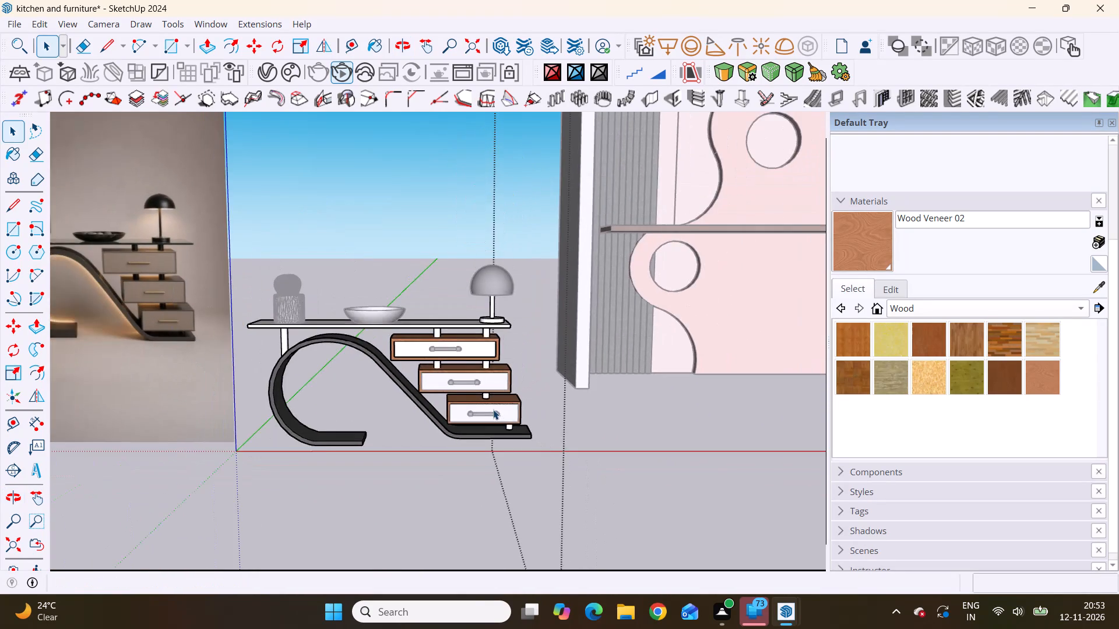
pyautogui.scroll(-2, 493, 409)
pyautogui.scroll(5, 391, 369)
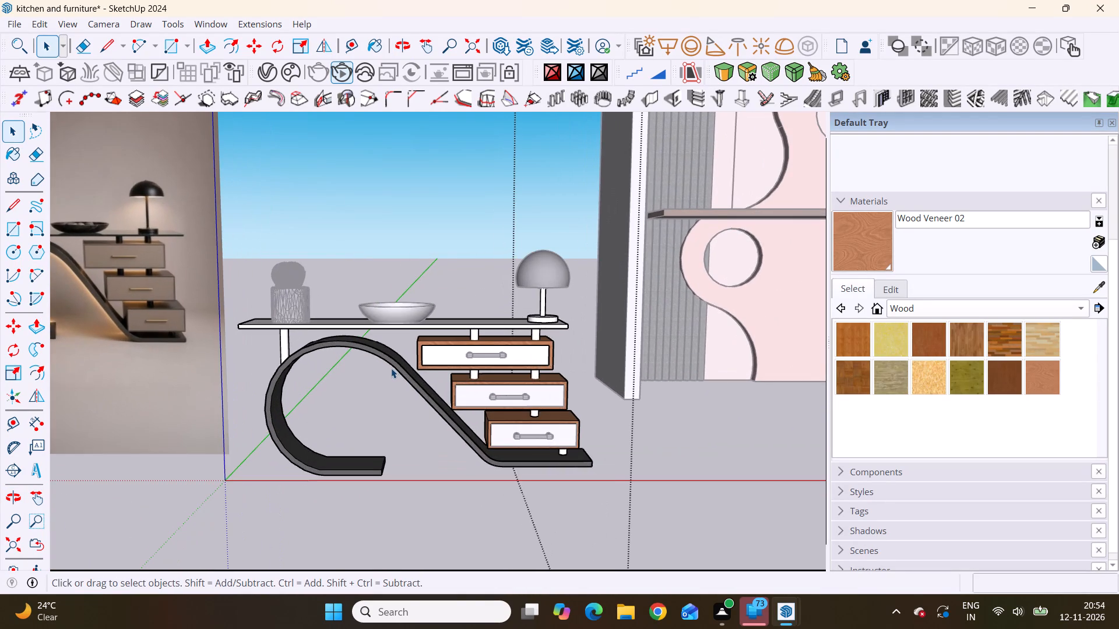
# Paint the top drawer's front panel with the Wood OSB material.
pyautogui.scroll(1, 391, 368)
pyautogui.scroll(4, 467, 342)
pyautogui.click(472, 363)
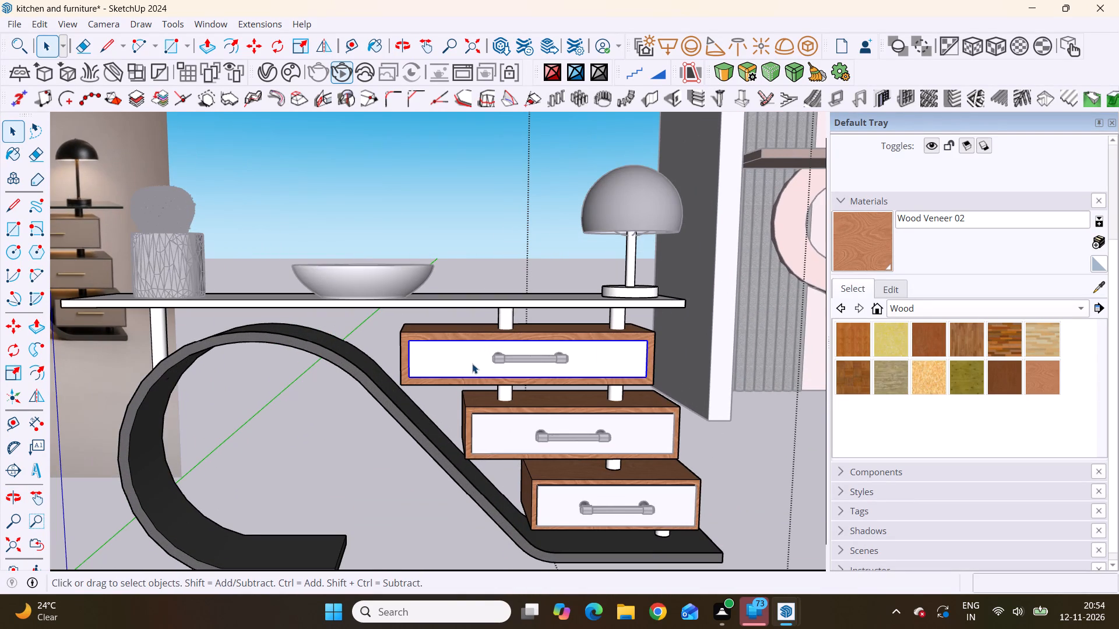
pyautogui.scroll(-3, 939, 372)
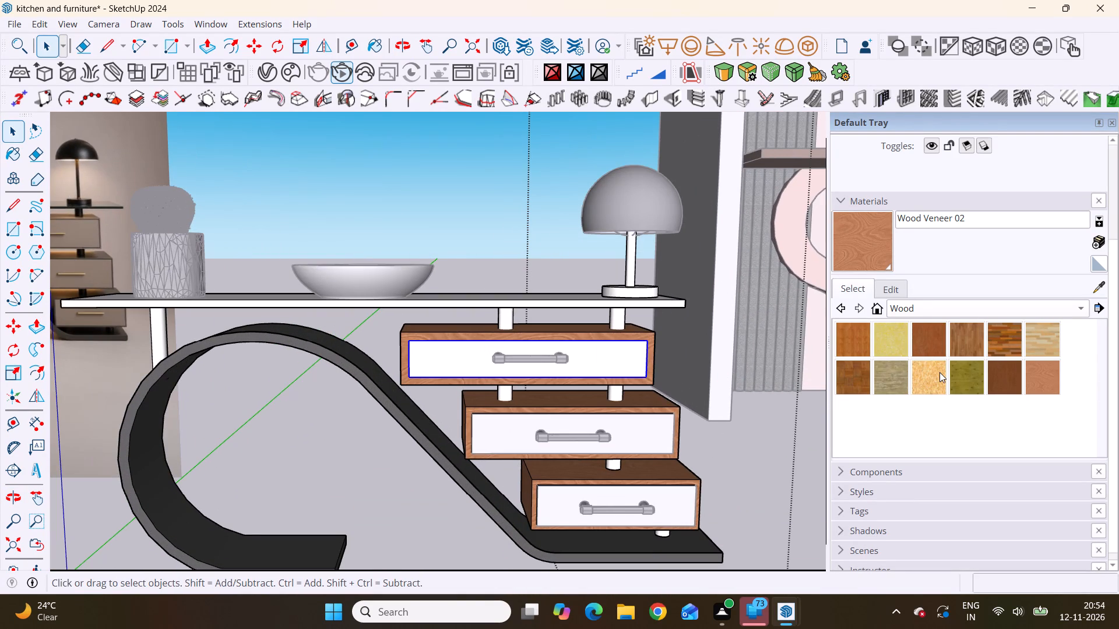
pyautogui.click(940, 373)
pyautogui.click(453, 370)
pyautogui.scroll(-4, 448, 376)
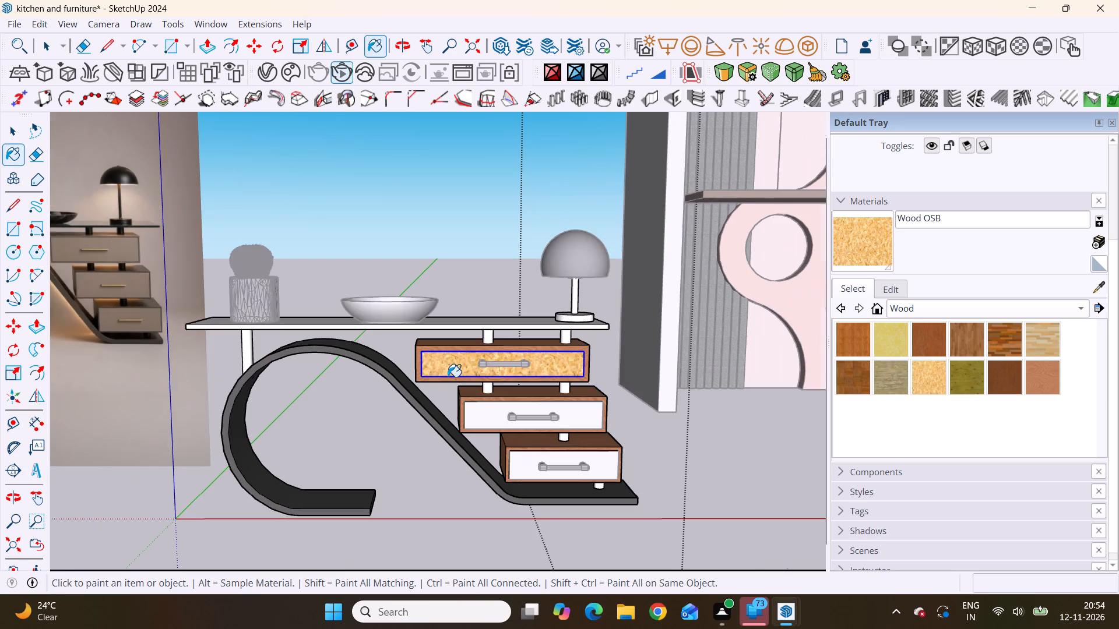
pyautogui.scroll(-1, 470, 409)
# Paint the middle drawer's front panel with Wood OSB, selecting the face inside its group.
pyautogui.scroll(6, 491, 443)
pyautogui.scroll(-3, 491, 443)
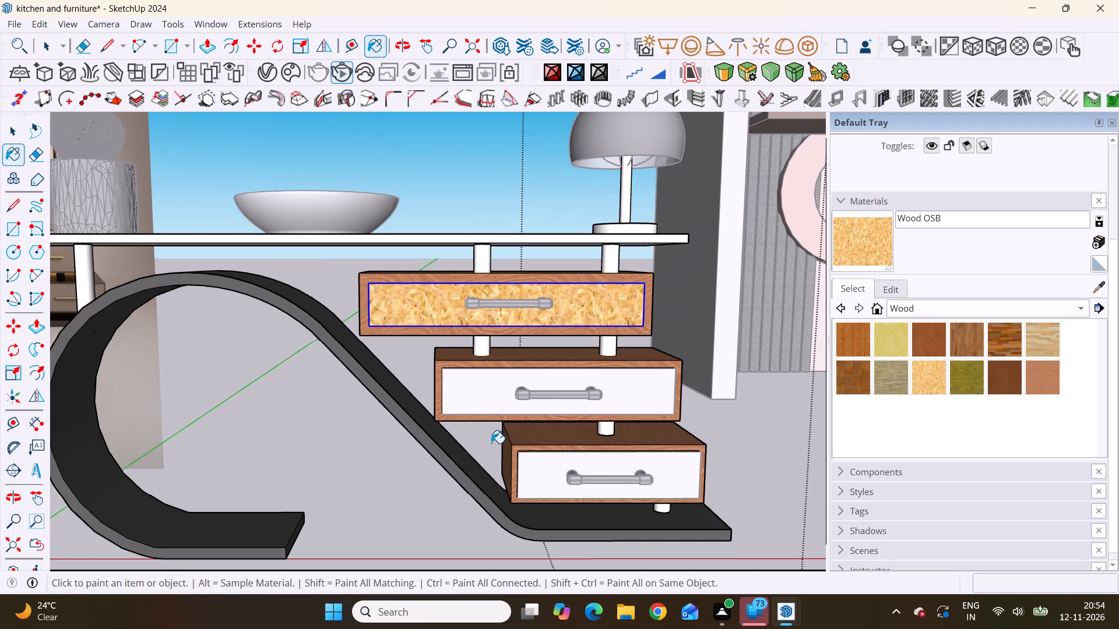
pyautogui.click(481, 397)
pyautogui.scroll(-3, 481, 397)
pyautogui.press('space')
pyautogui.click(681, 412)
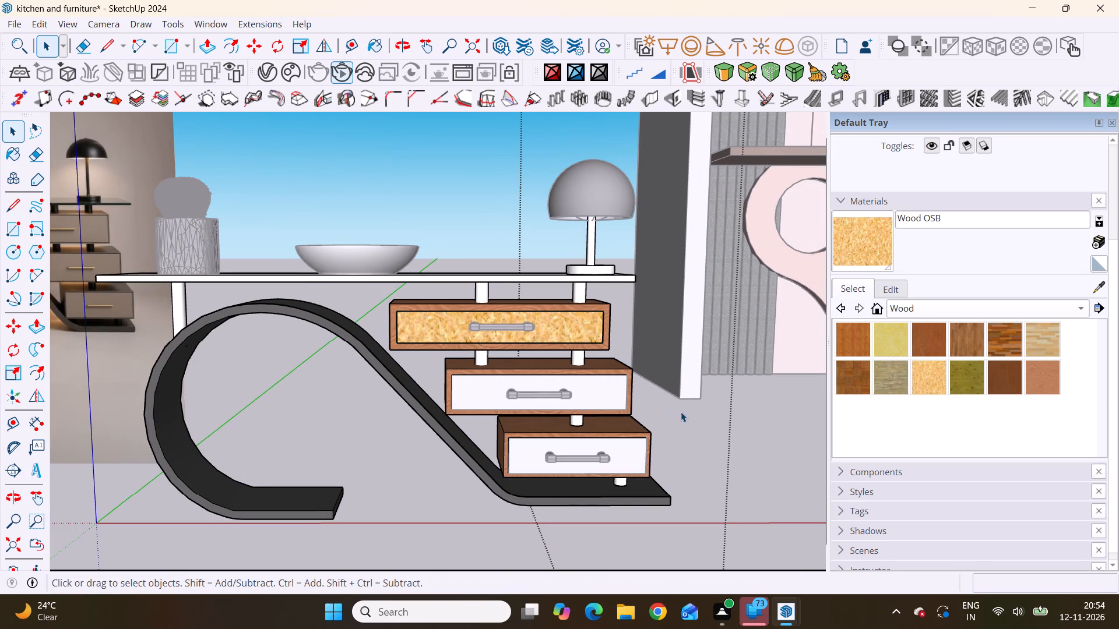
pyautogui.scroll(-4, 659, 426)
pyautogui.scroll(-3, 576, 458)
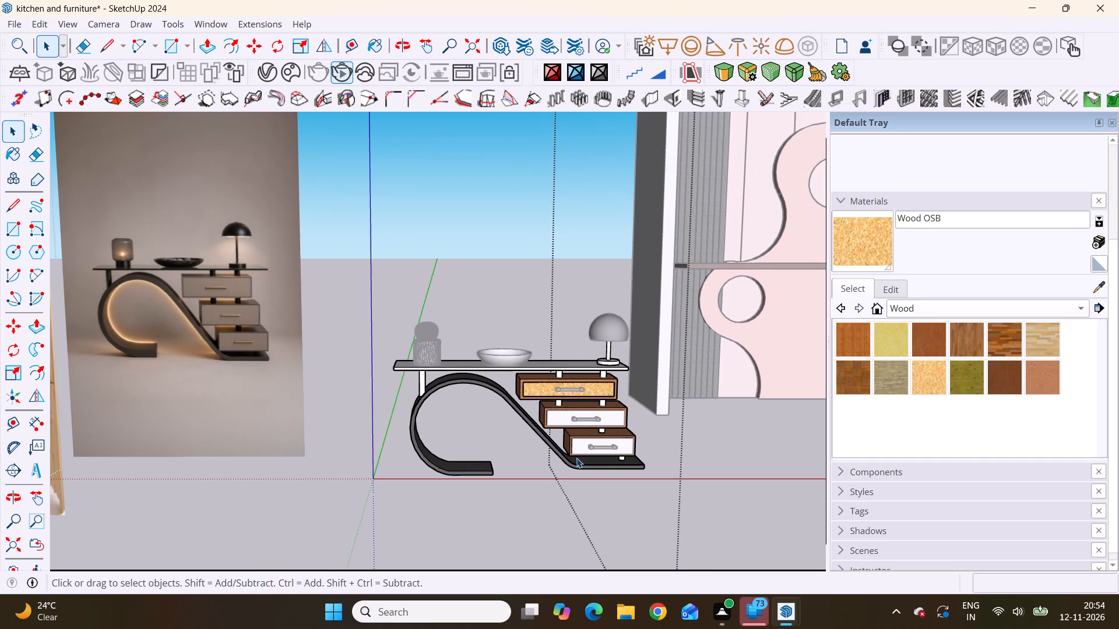
pyautogui.scroll(11, 576, 458)
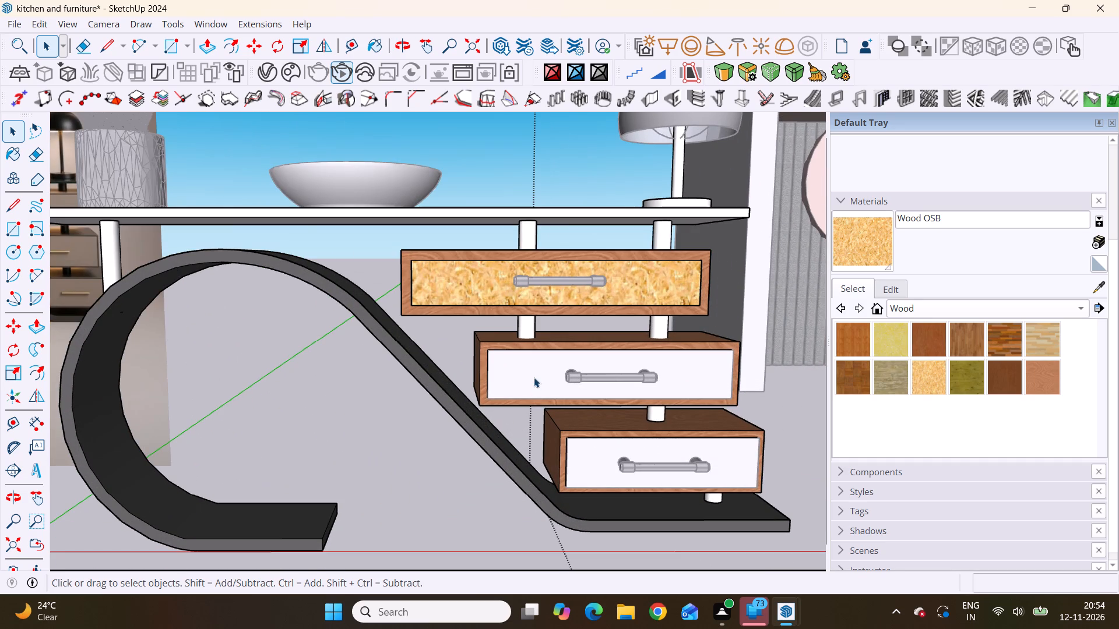
pyautogui.click(534, 376)
pyautogui.doubleClick(540, 384)
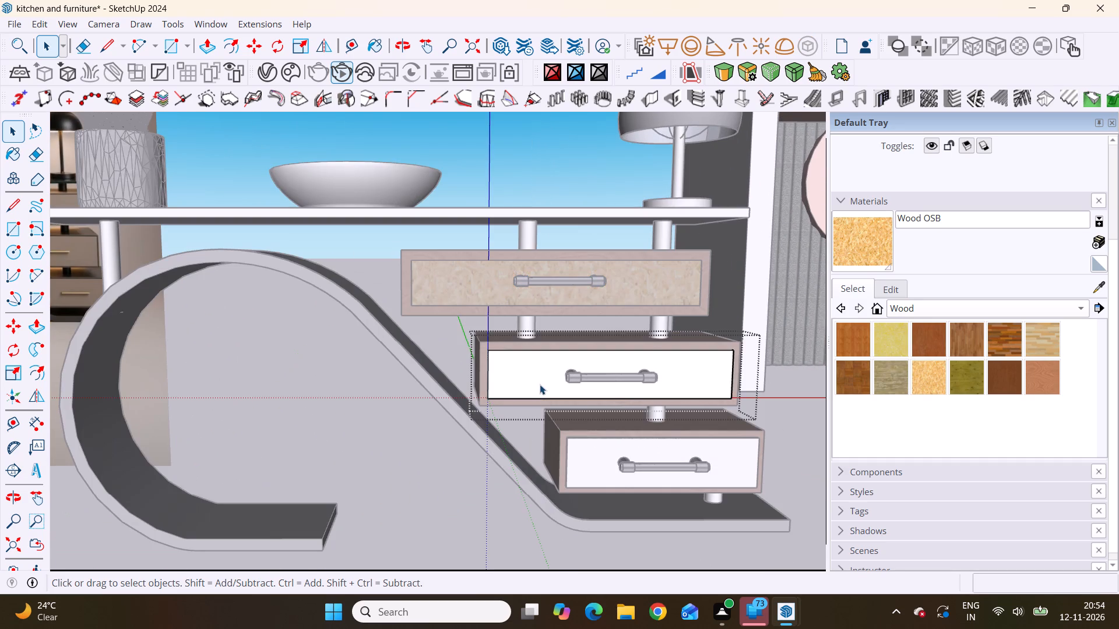
pyautogui.click(540, 384)
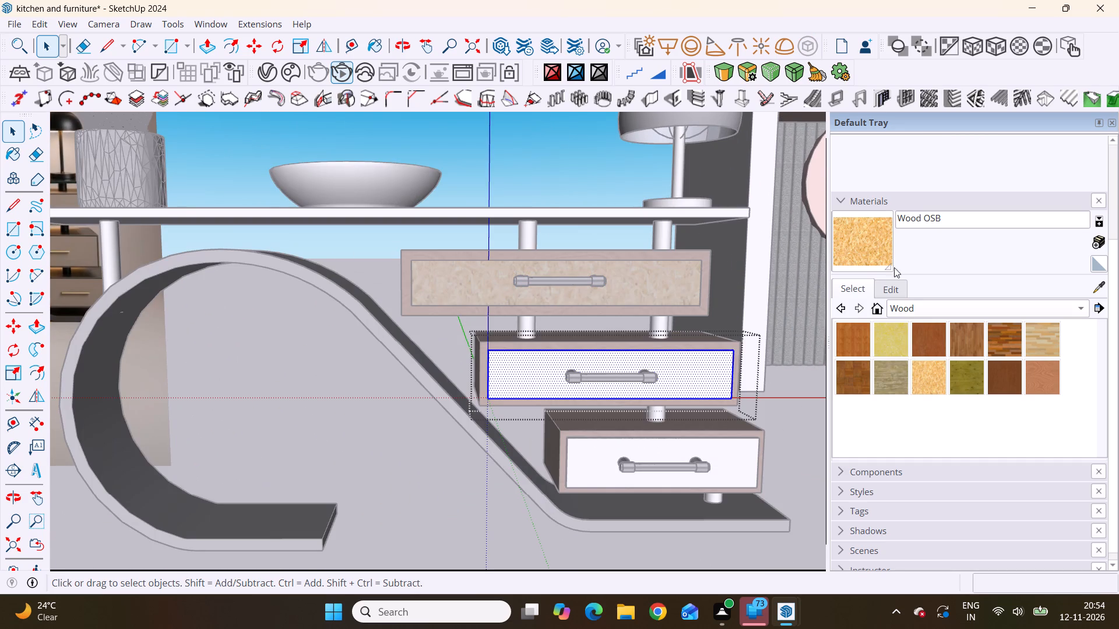
pyautogui.click(930, 375)
pyautogui.click(511, 382)
pyautogui.scroll(-6, 440, 386)
pyautogui.press('space')
pyautogui.click(662, 416)
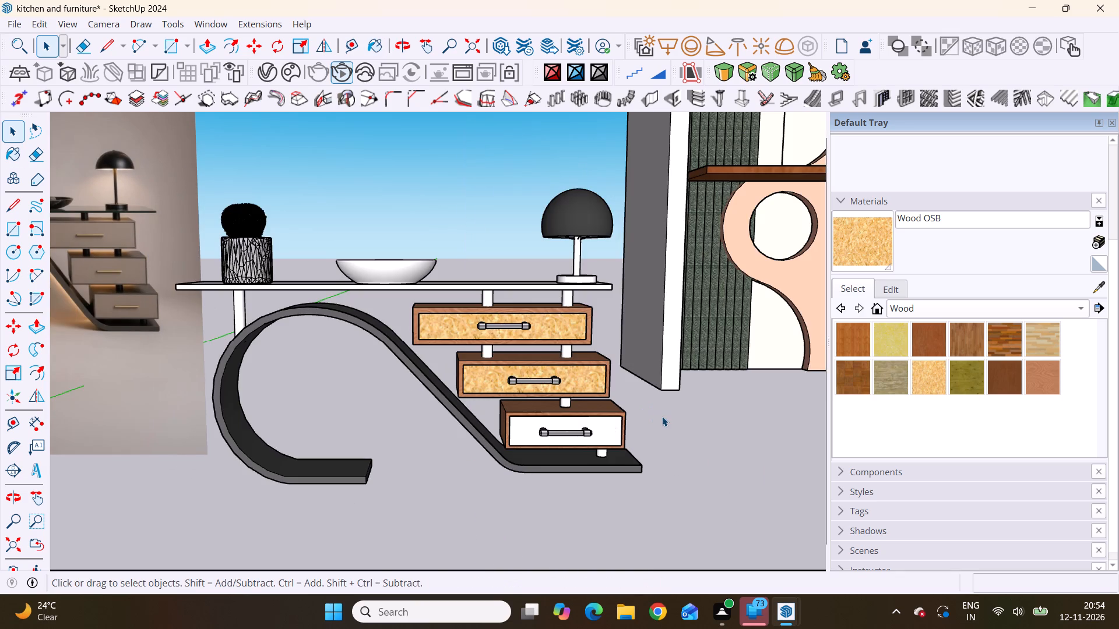
# Paint the bottom drawer's front panel with Wood OSB, selecting the face inside its group.
pyautogui.scroll(4, 494, 341)
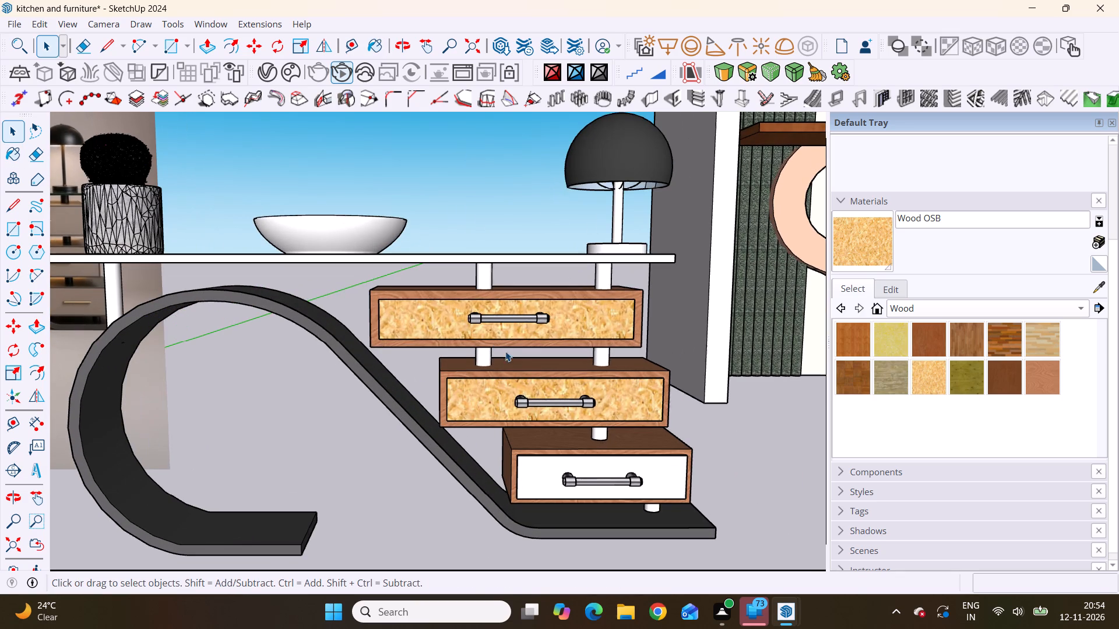
pyautogui.scroll(-10, 513, 378)
pyautogui.scroll(-2, 585, 461)
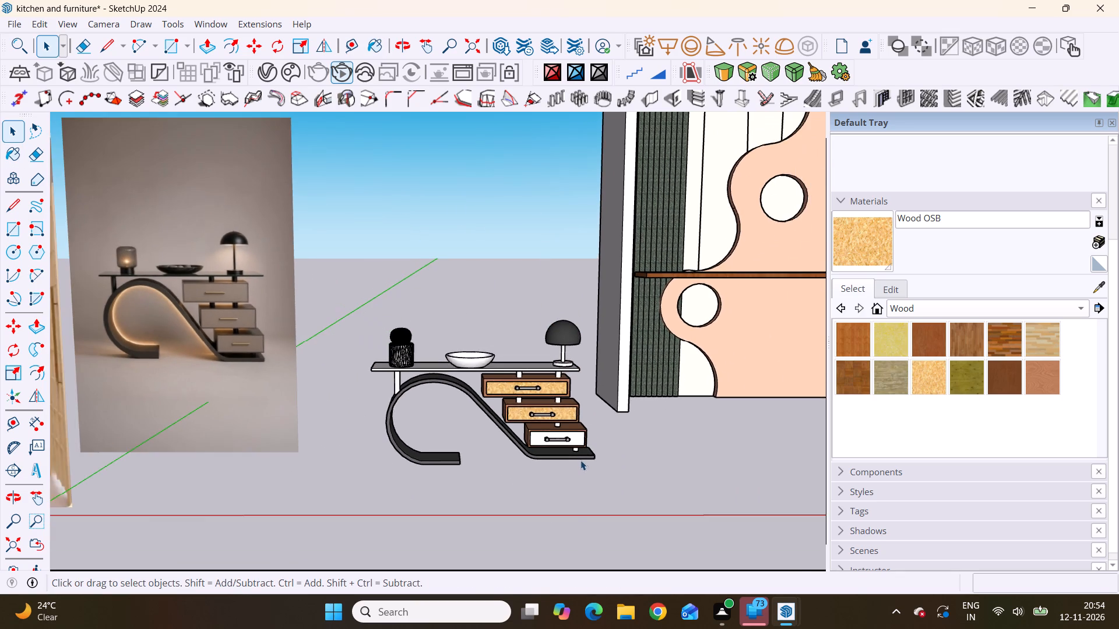
pyautogui.moveTo(580, 460); pyautogui.dragTo(561, 426, button='middle')
pyautogui.scroll(2, 523, 457)
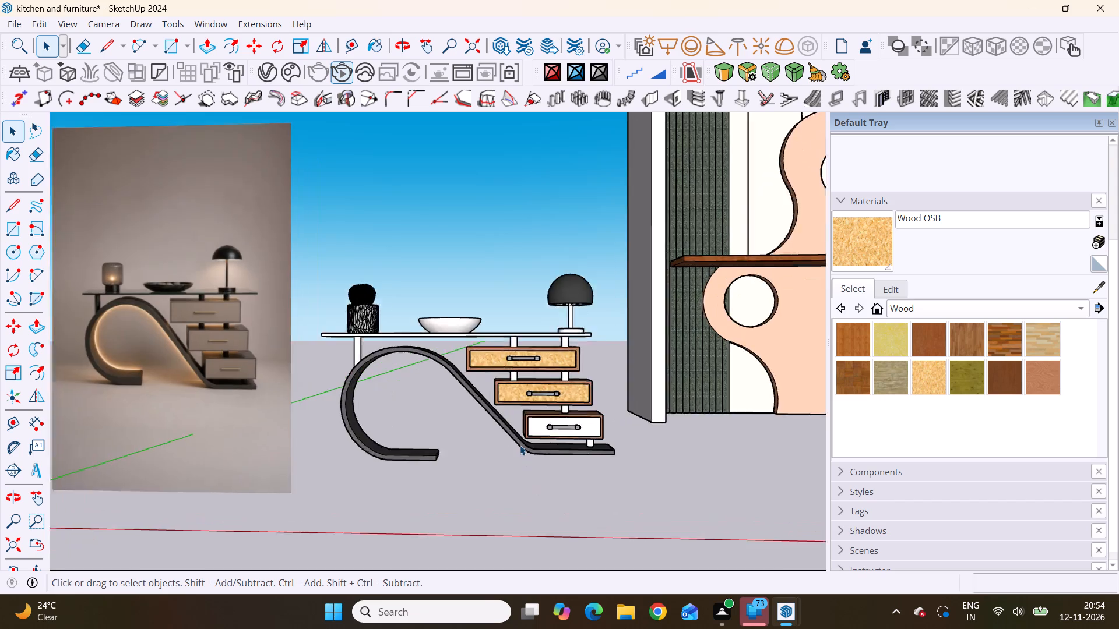
pyautogui.scroll(10, 520, 445)
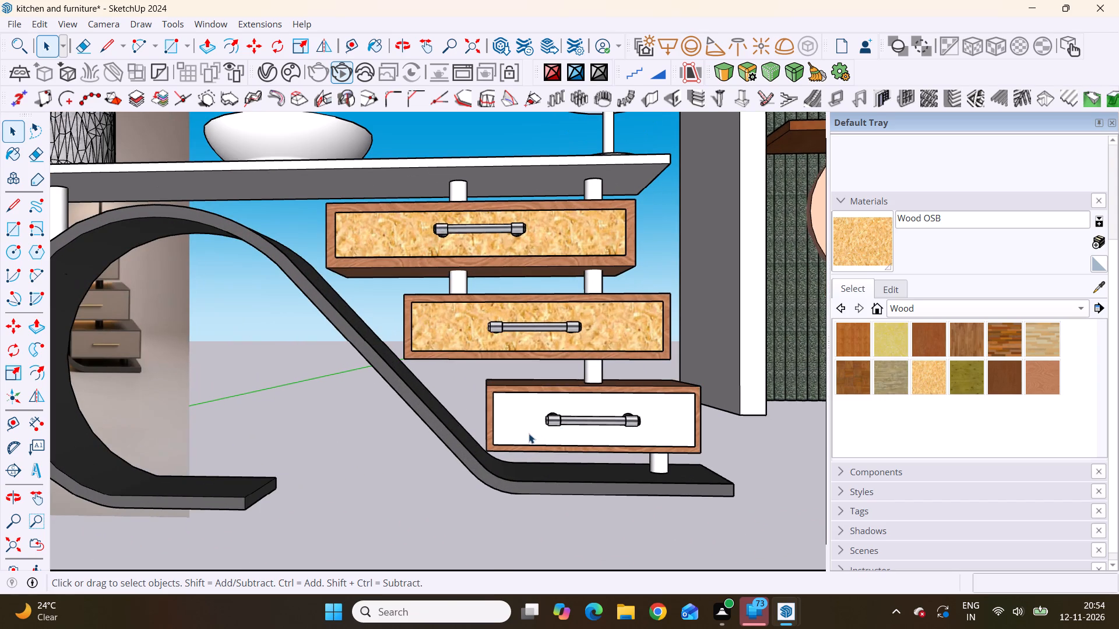
pyautogui.doubleClick(529, 433)
pyautogui.click(529, 433)
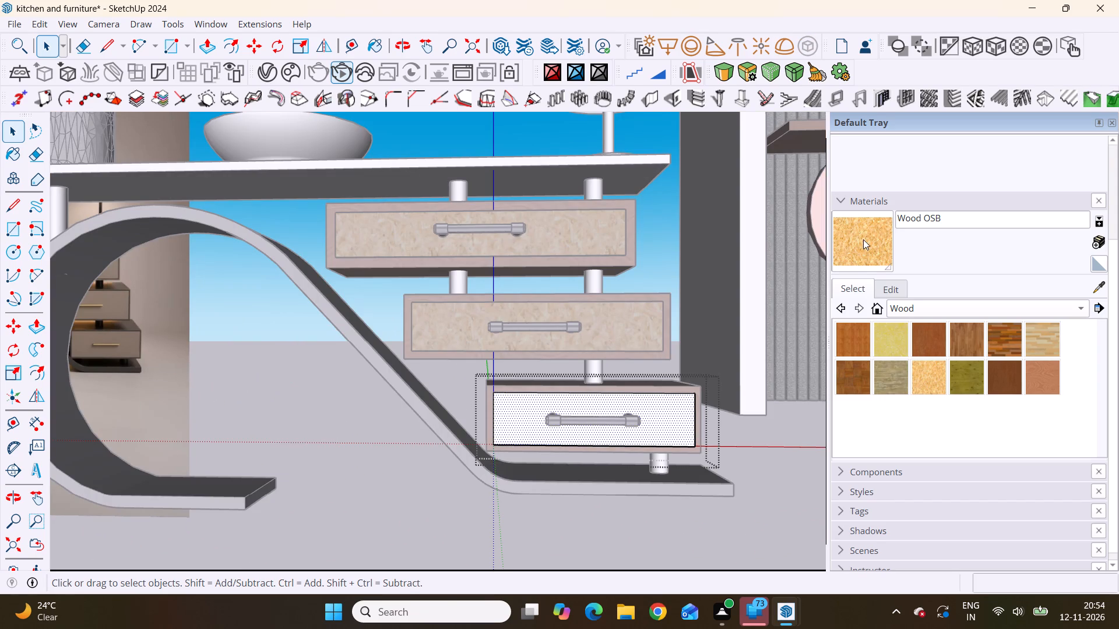
pyautogui.click(864, 239)
pyautogui.click(538, 423)
pyautogui.scroll(-11, 425, 402)
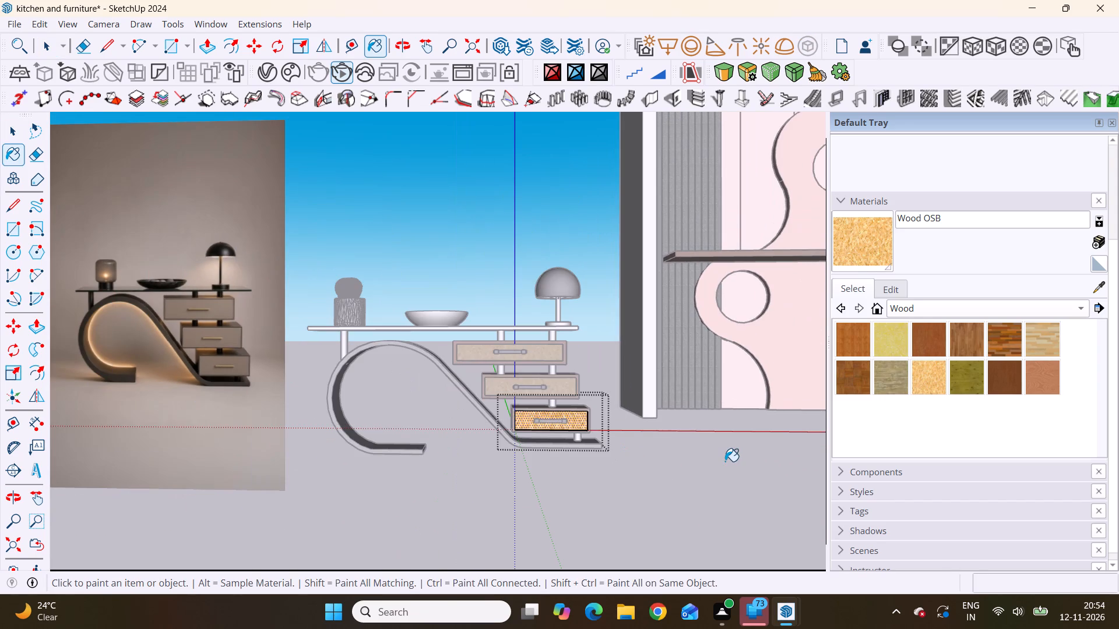
pyautogui.press('space')
pyautogui.click(733, 465)
# Examine the console table with its three painted drawers from below and the front against the reference picture.
pyautogui.scroll(-9, 492, 401)
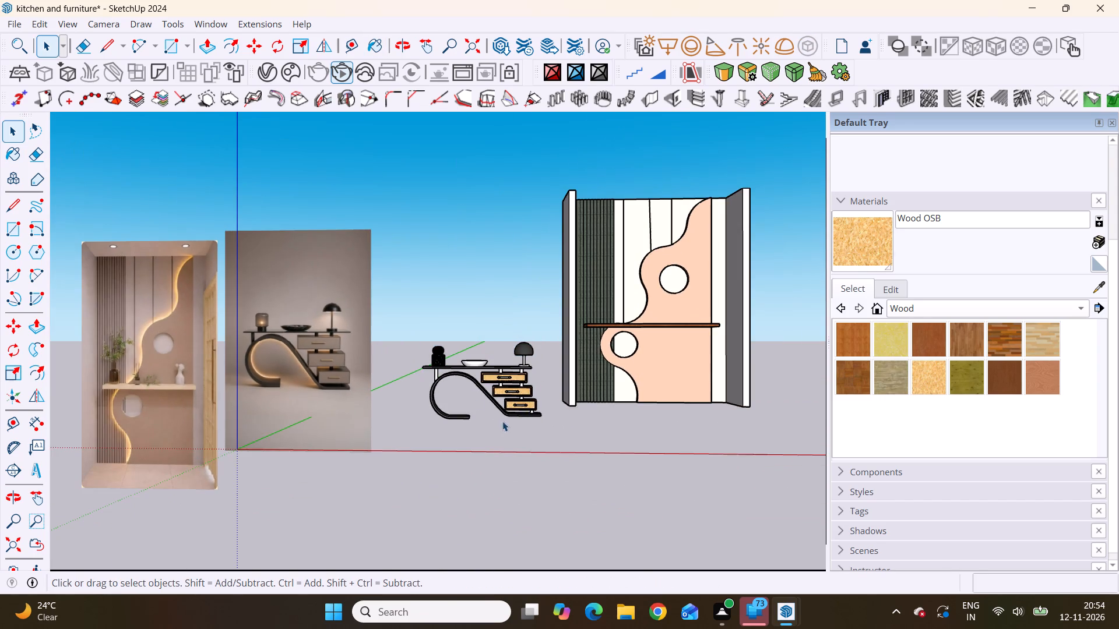
pyautogui.moveTo(517, 432); pyautogui.dragTo(467, 326, button='middle')
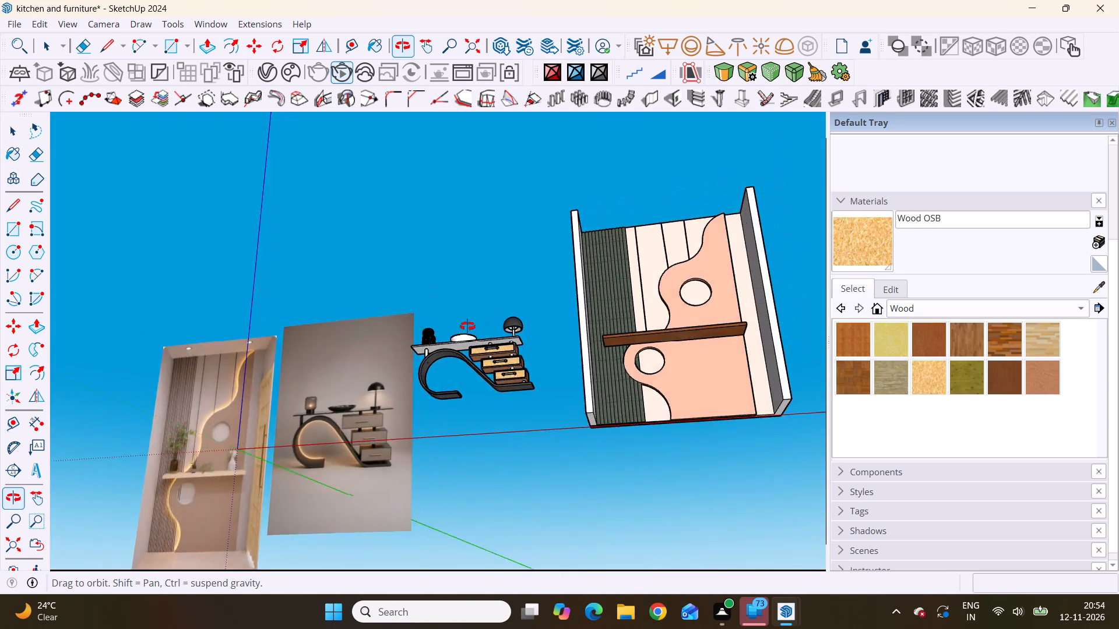
pyautogui.moveTo(467, 326); pyautogui.dragTo(489, 454, button='middle')
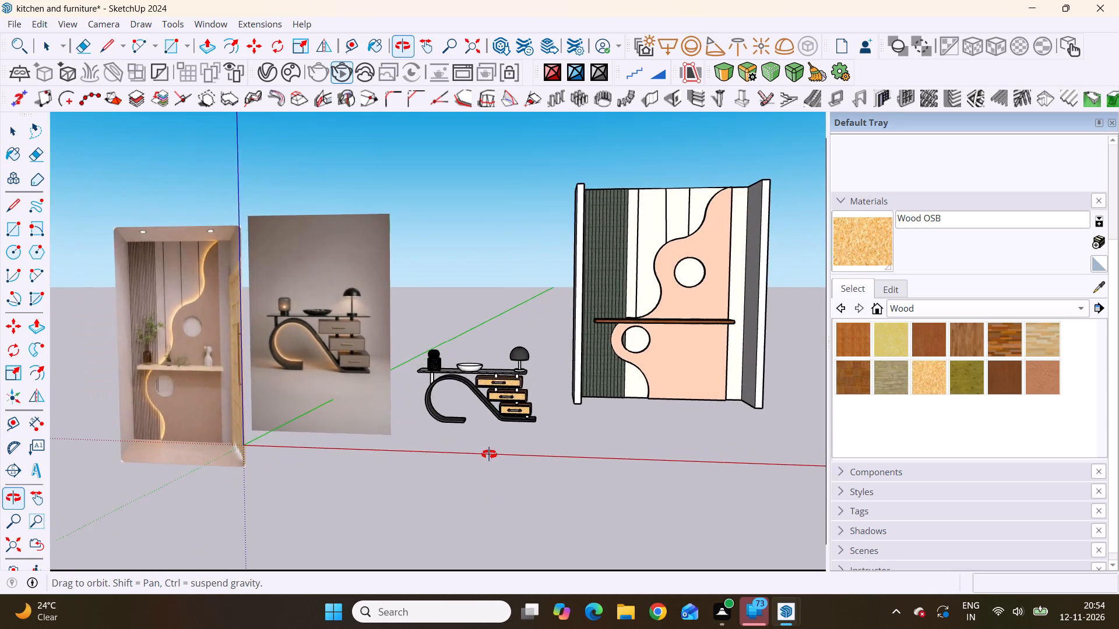
pyautogui.moveTo(489, 454); pyautogui.dragTo(506, 459, button='middle')
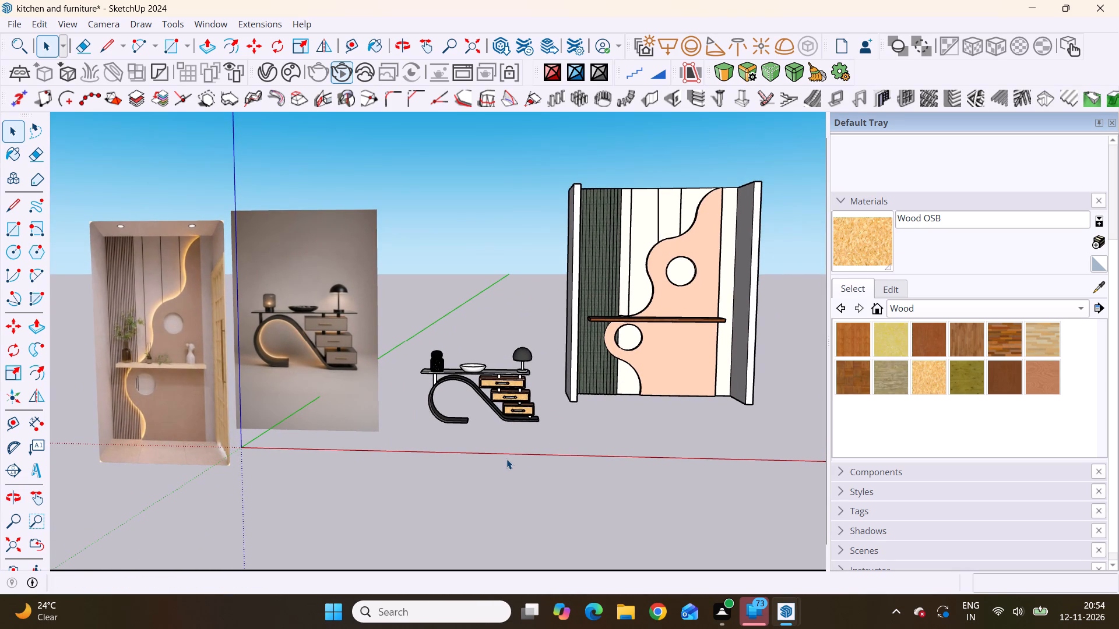
pyautogui.scroll(7, 506, 459)
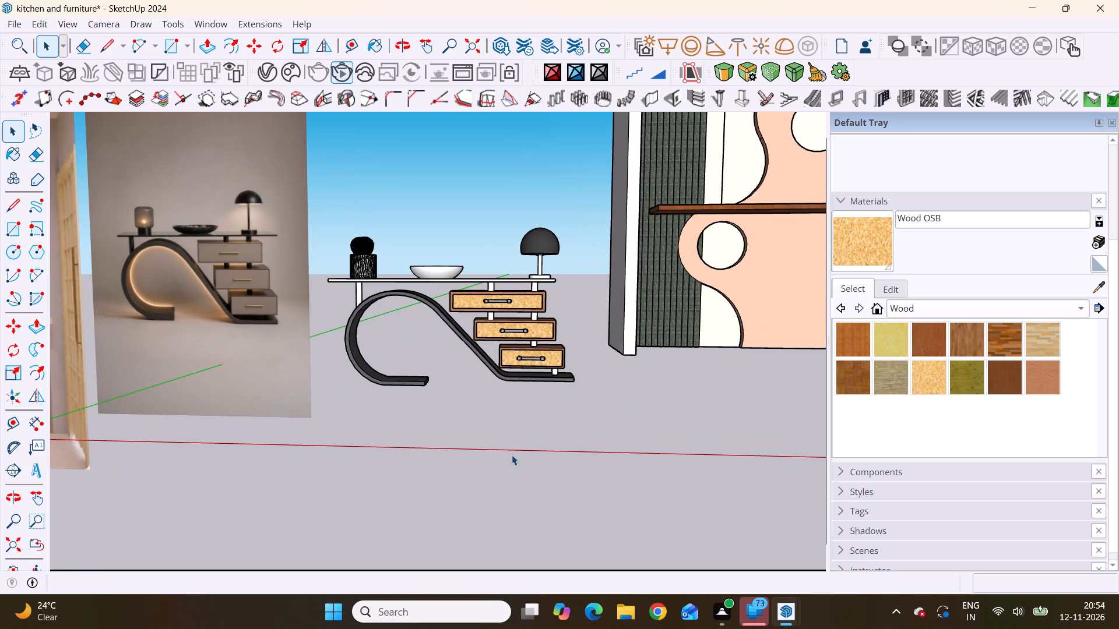
pyautogui.scroll(4, 522, 423)
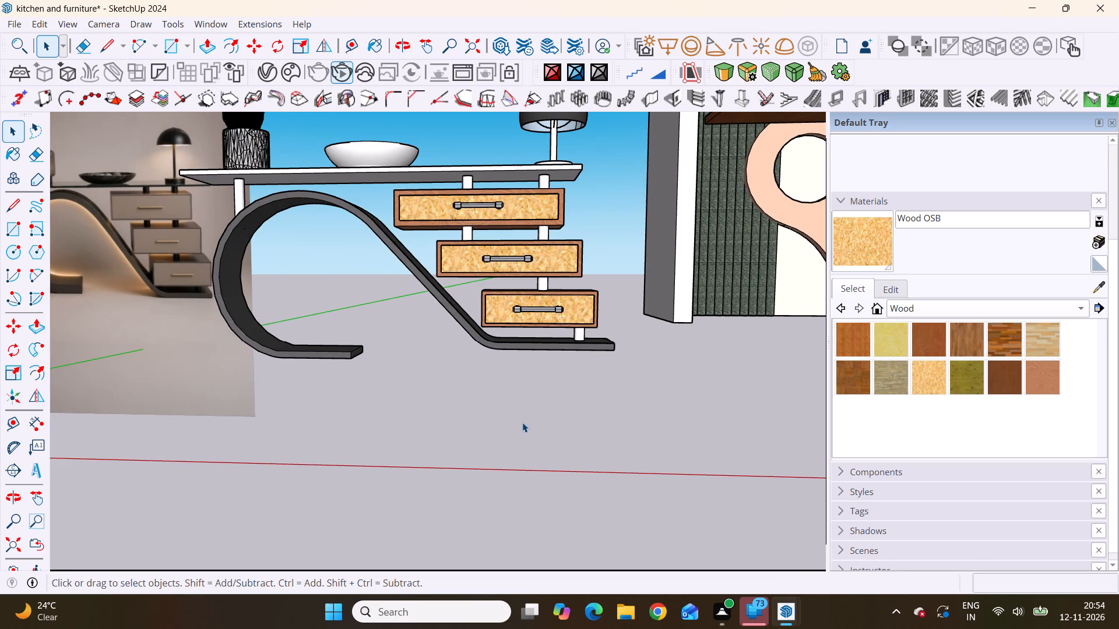
pyautogui.scroll(-6, 522, 422)
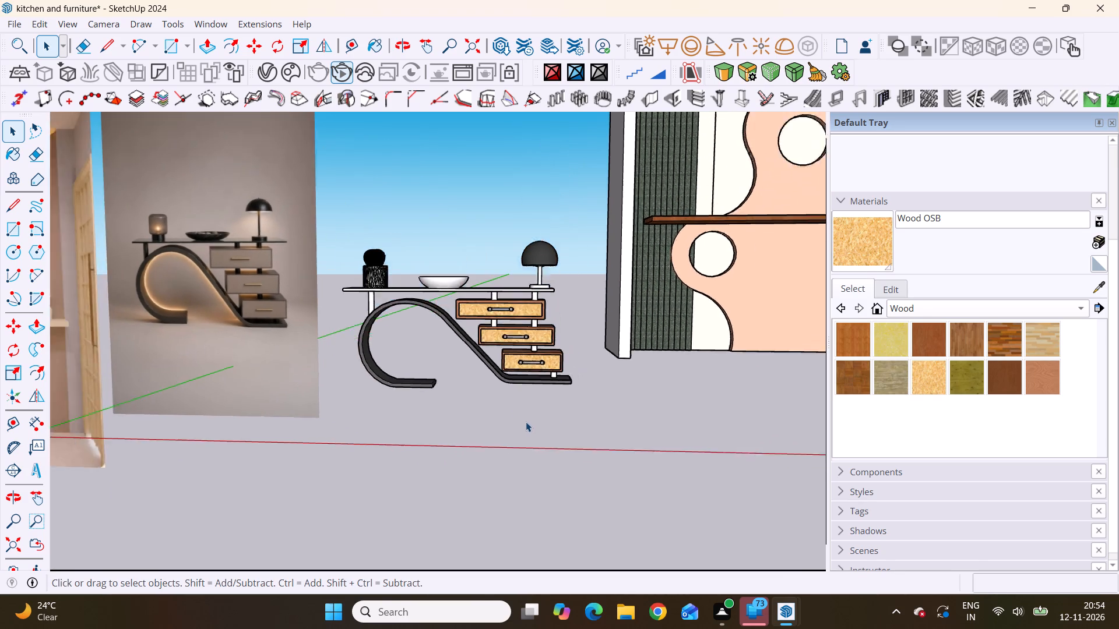
pyautogui.scroll(-4, 526, 422)
pyautogui.scroll(10, 510, 374)
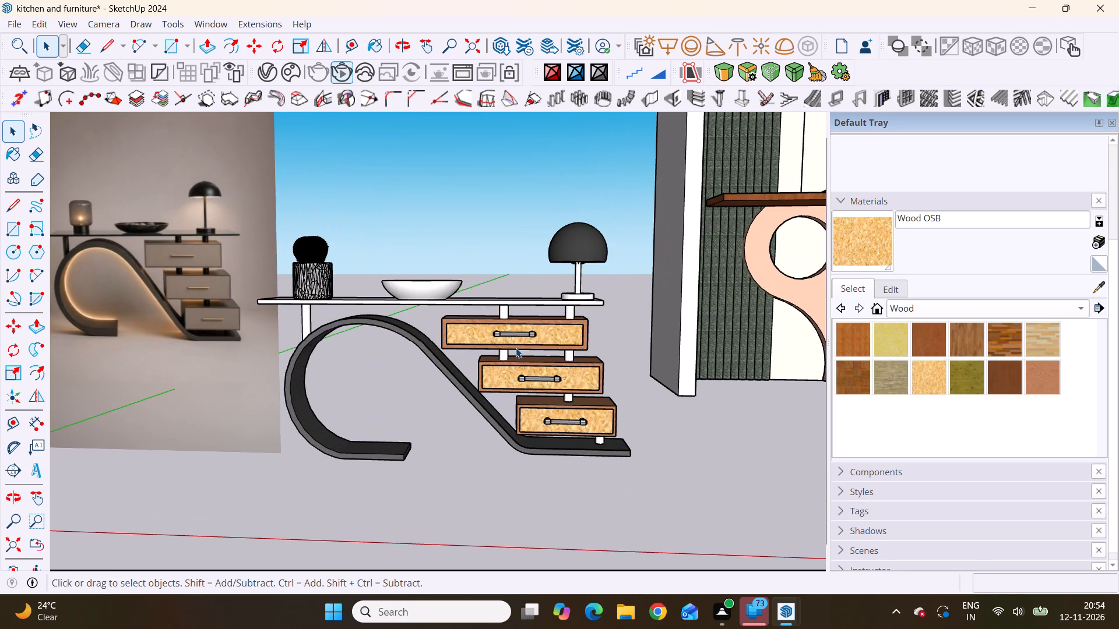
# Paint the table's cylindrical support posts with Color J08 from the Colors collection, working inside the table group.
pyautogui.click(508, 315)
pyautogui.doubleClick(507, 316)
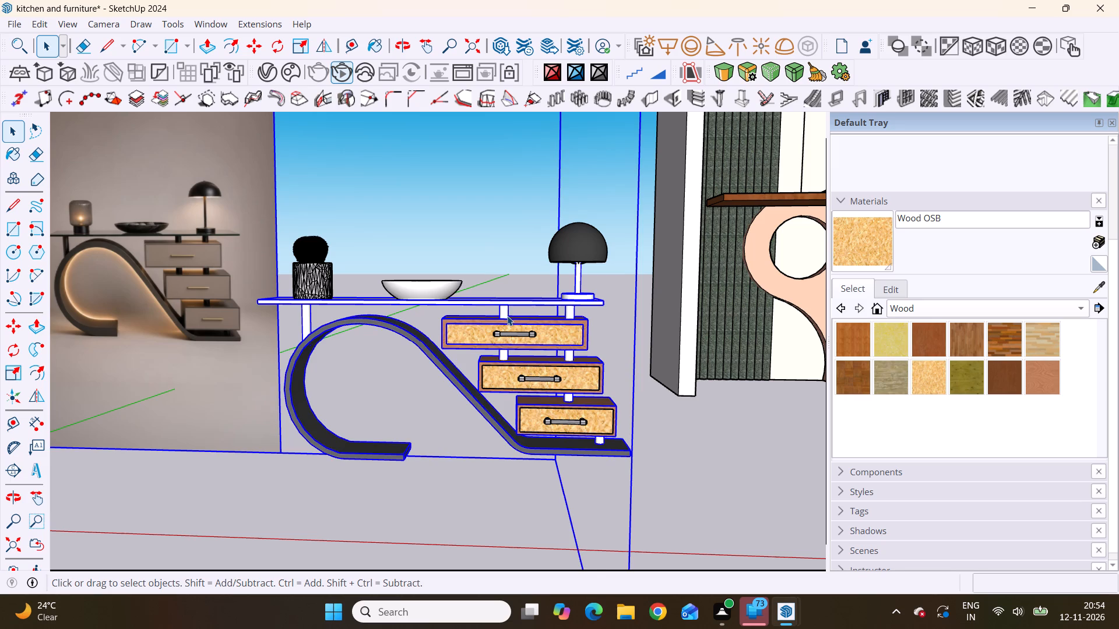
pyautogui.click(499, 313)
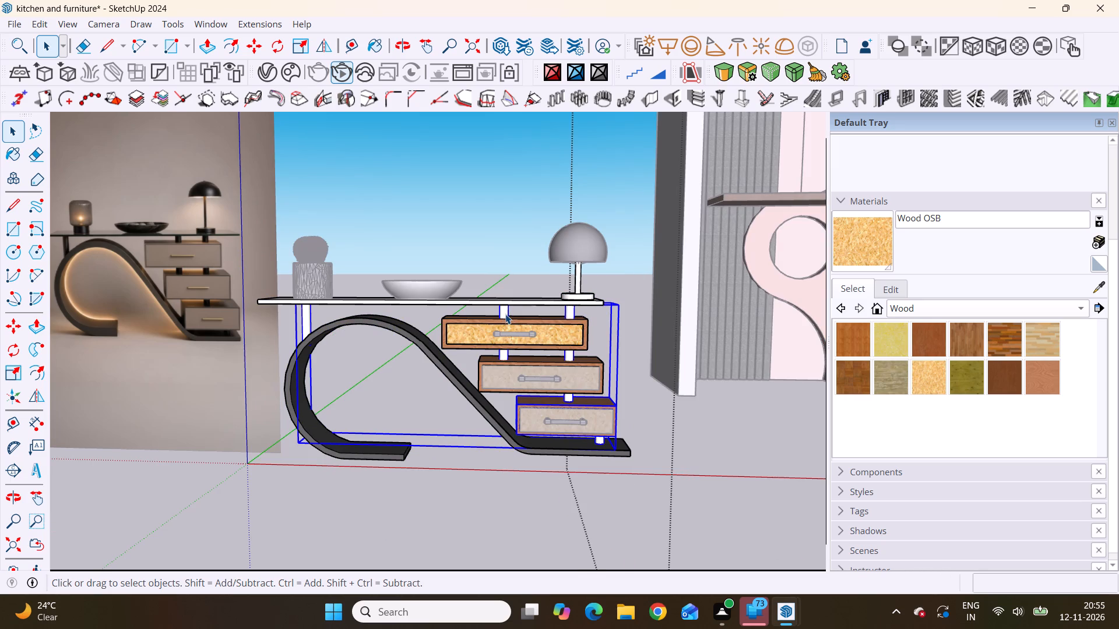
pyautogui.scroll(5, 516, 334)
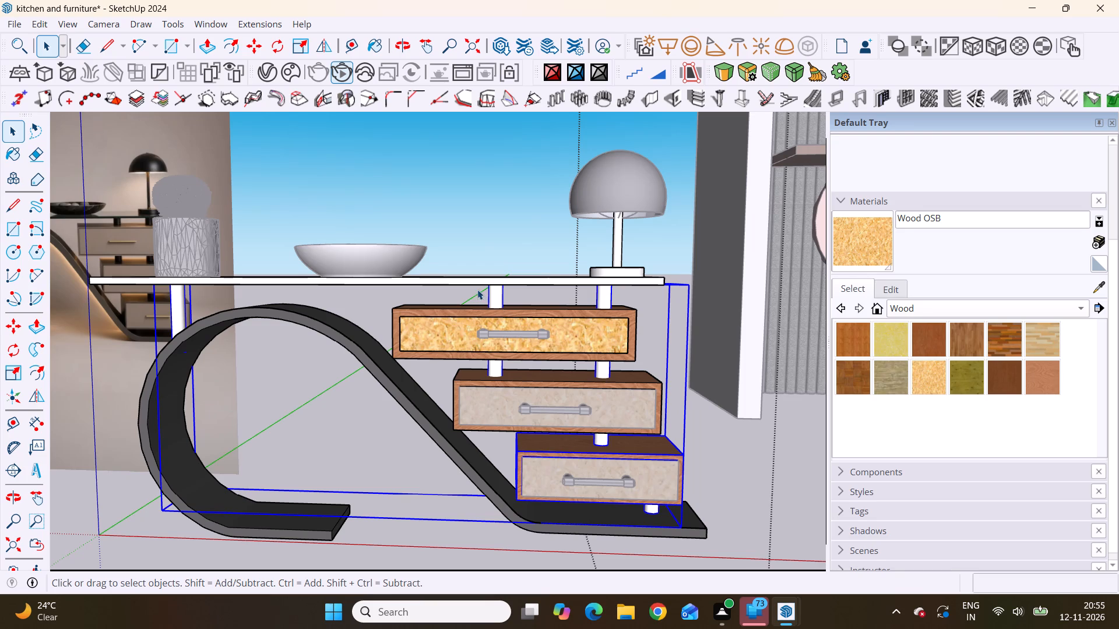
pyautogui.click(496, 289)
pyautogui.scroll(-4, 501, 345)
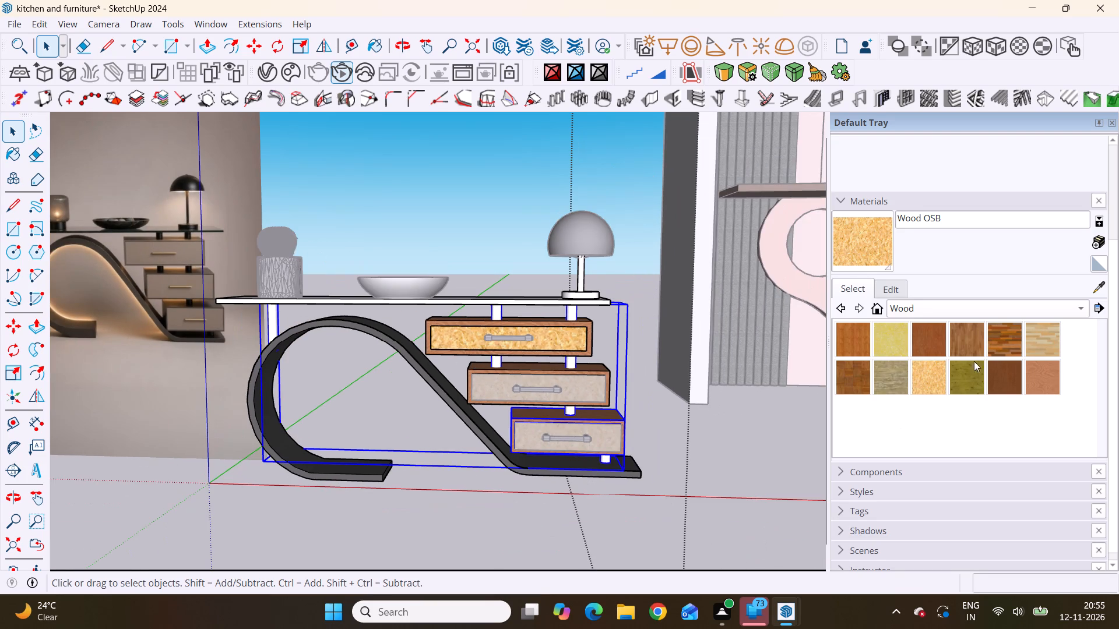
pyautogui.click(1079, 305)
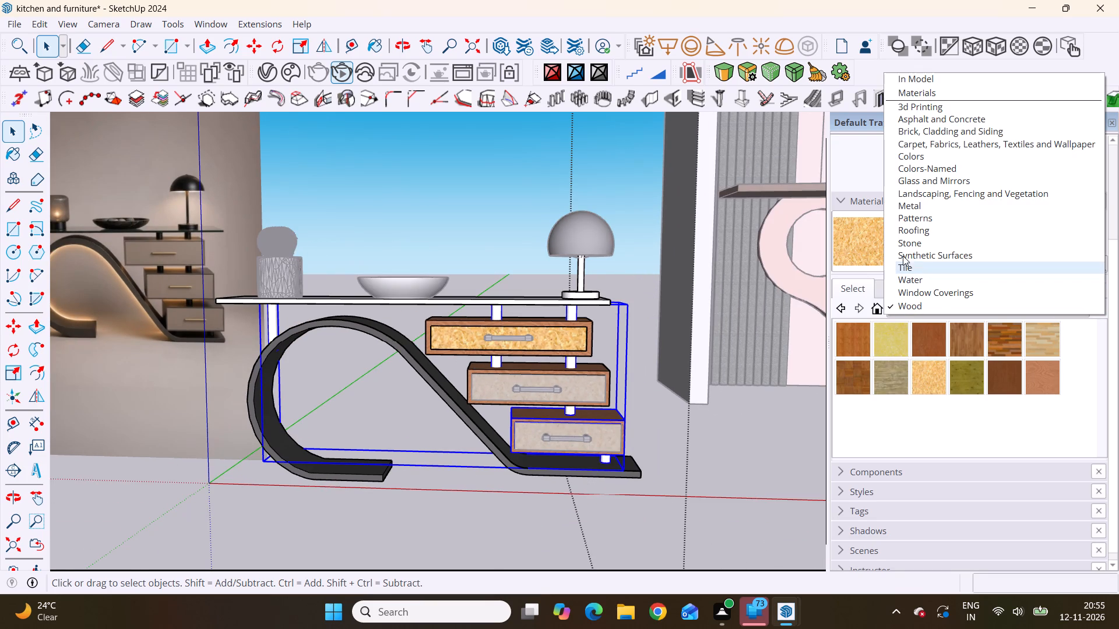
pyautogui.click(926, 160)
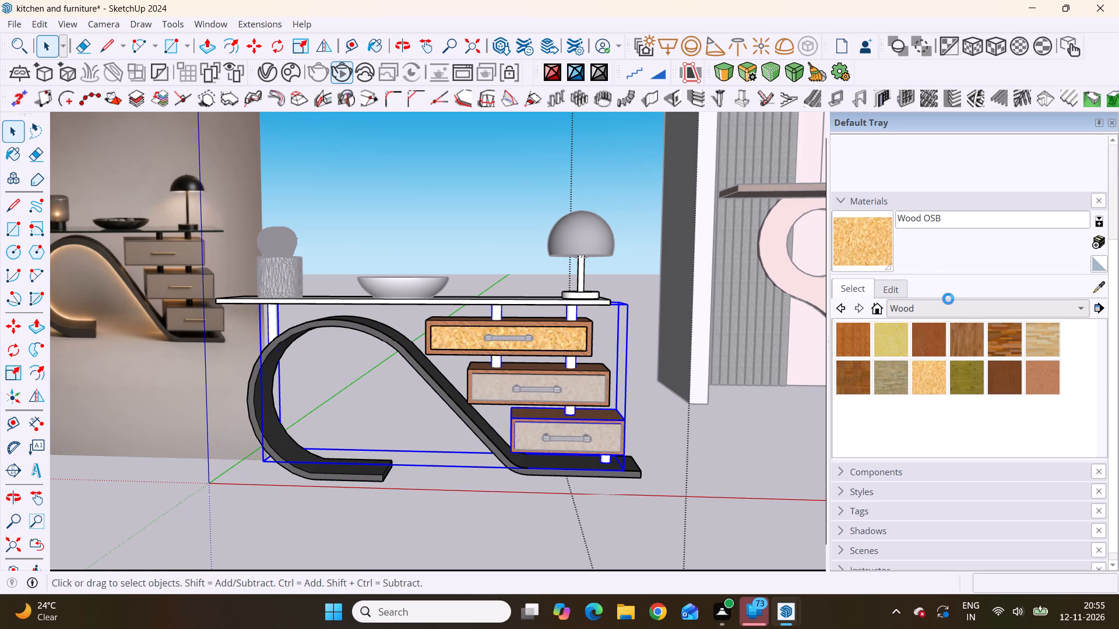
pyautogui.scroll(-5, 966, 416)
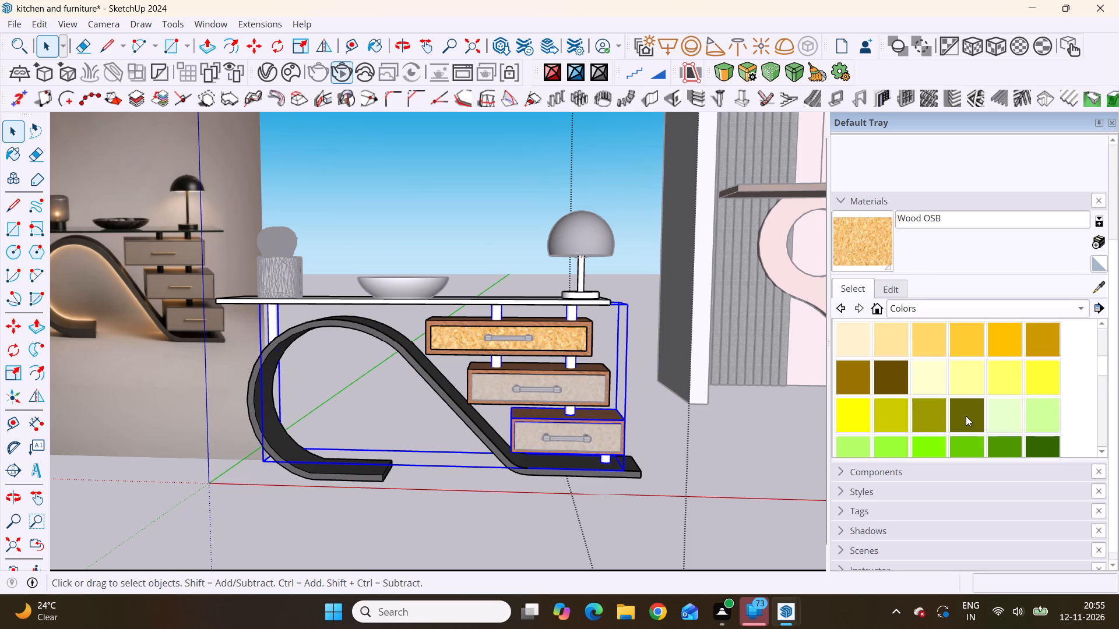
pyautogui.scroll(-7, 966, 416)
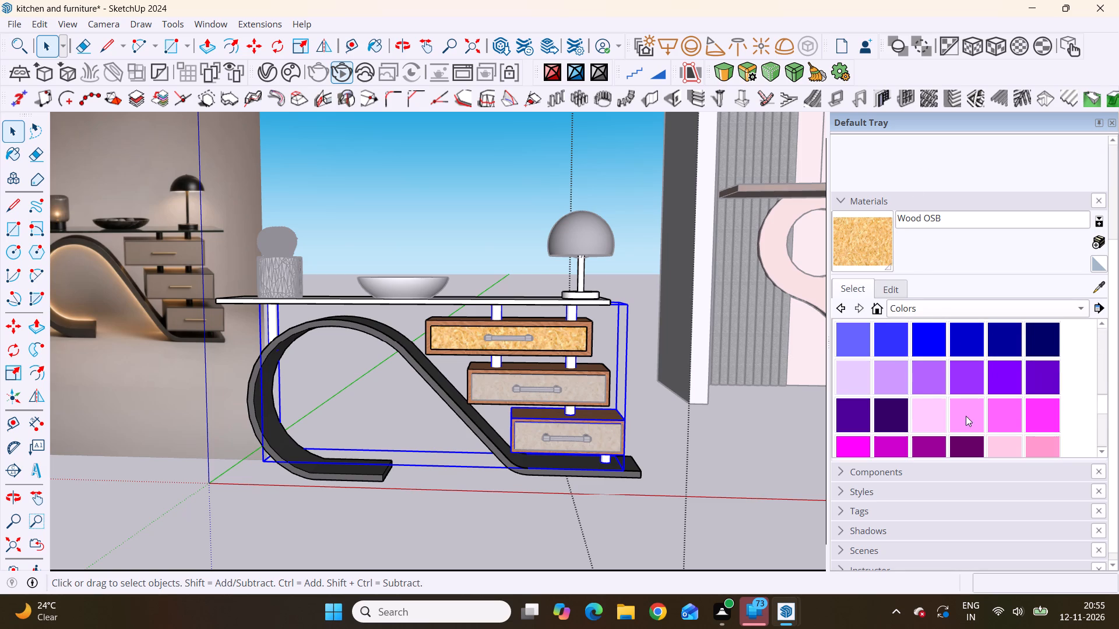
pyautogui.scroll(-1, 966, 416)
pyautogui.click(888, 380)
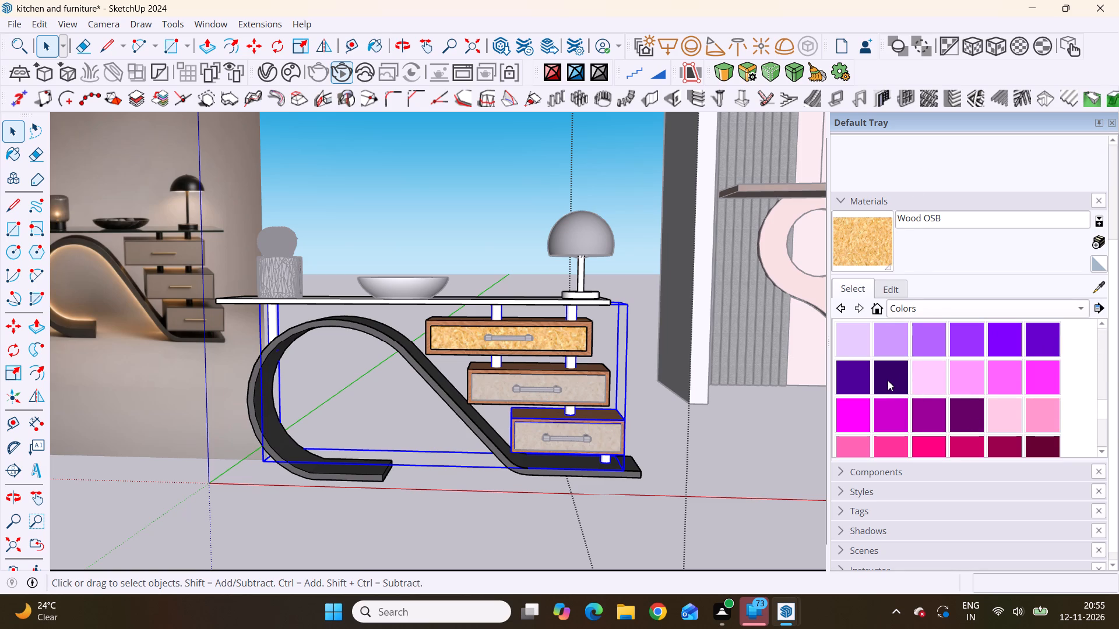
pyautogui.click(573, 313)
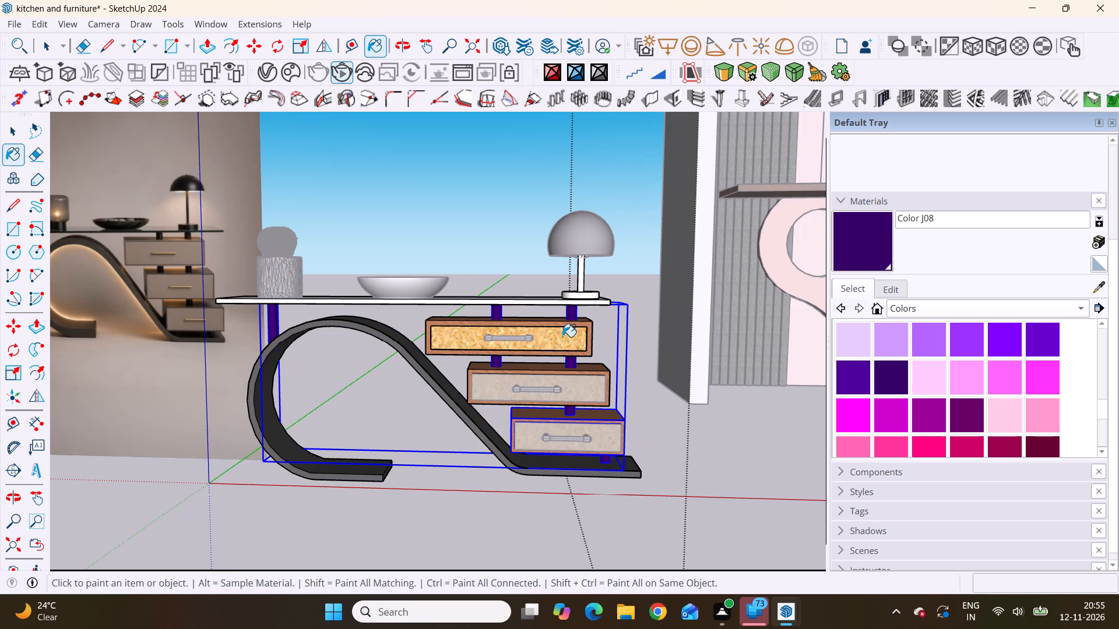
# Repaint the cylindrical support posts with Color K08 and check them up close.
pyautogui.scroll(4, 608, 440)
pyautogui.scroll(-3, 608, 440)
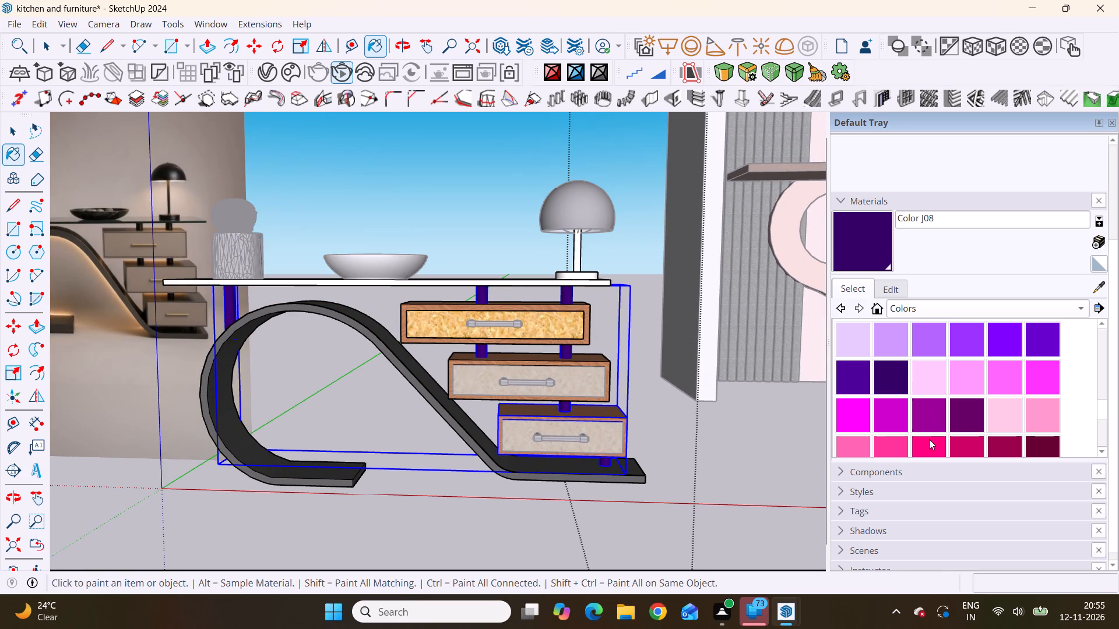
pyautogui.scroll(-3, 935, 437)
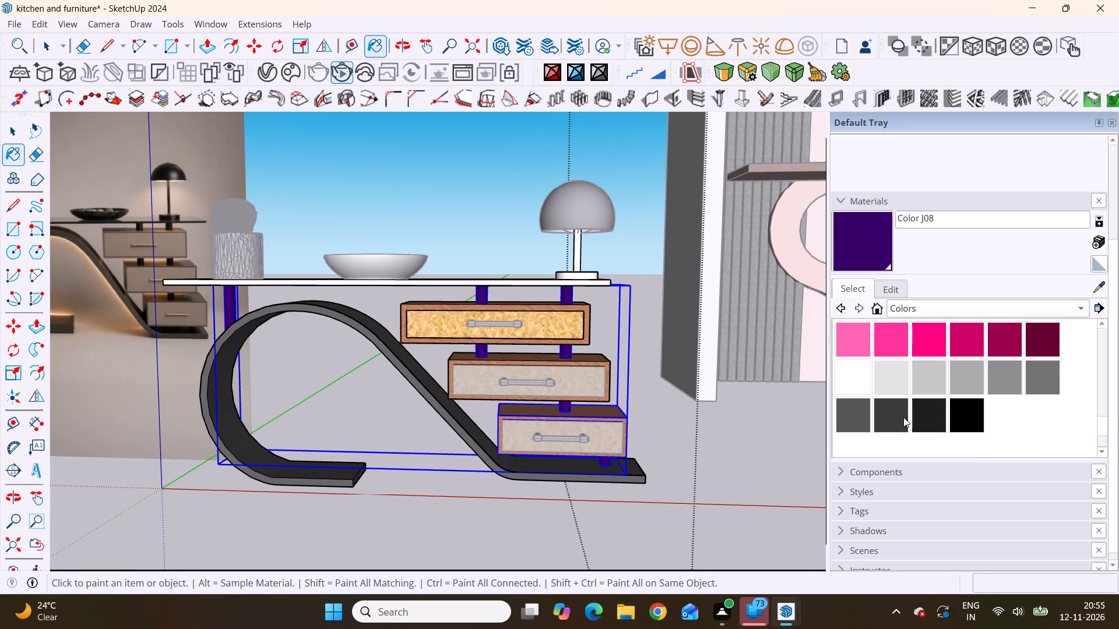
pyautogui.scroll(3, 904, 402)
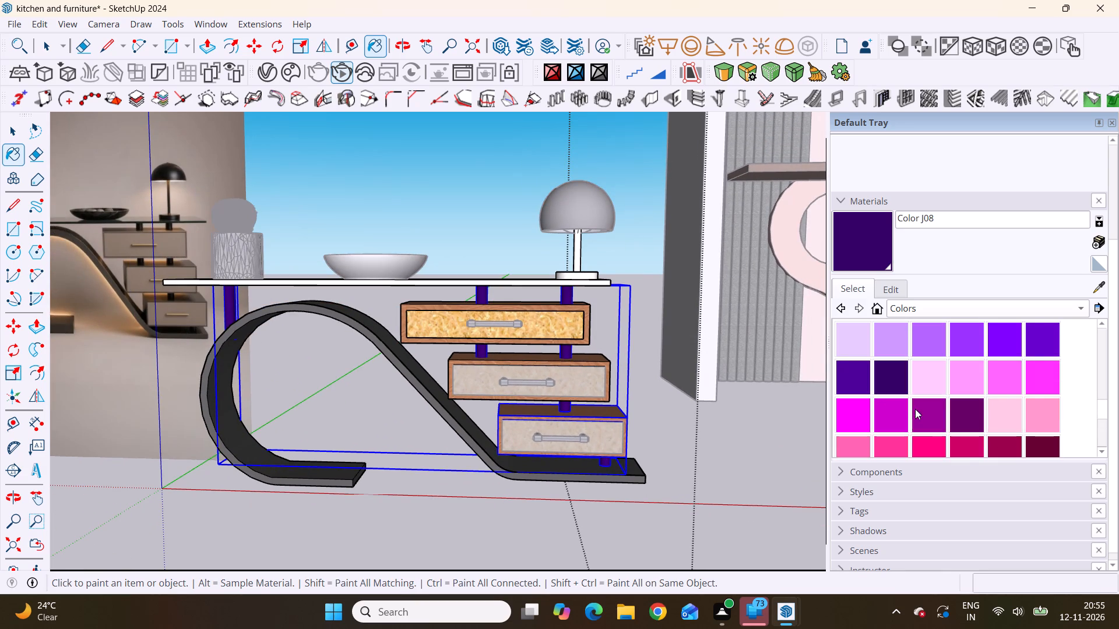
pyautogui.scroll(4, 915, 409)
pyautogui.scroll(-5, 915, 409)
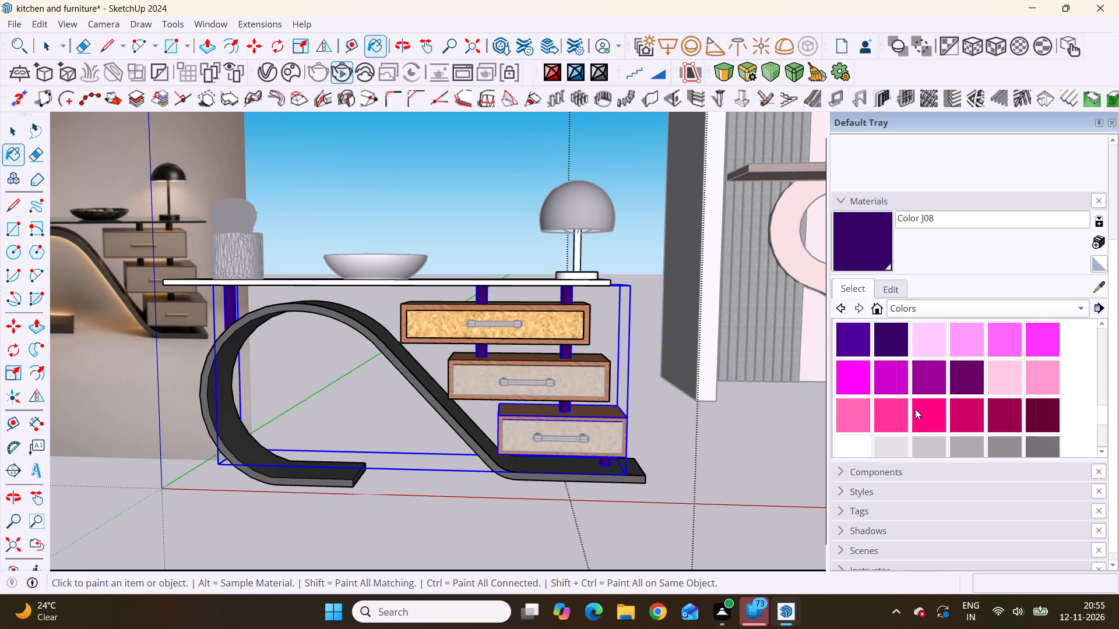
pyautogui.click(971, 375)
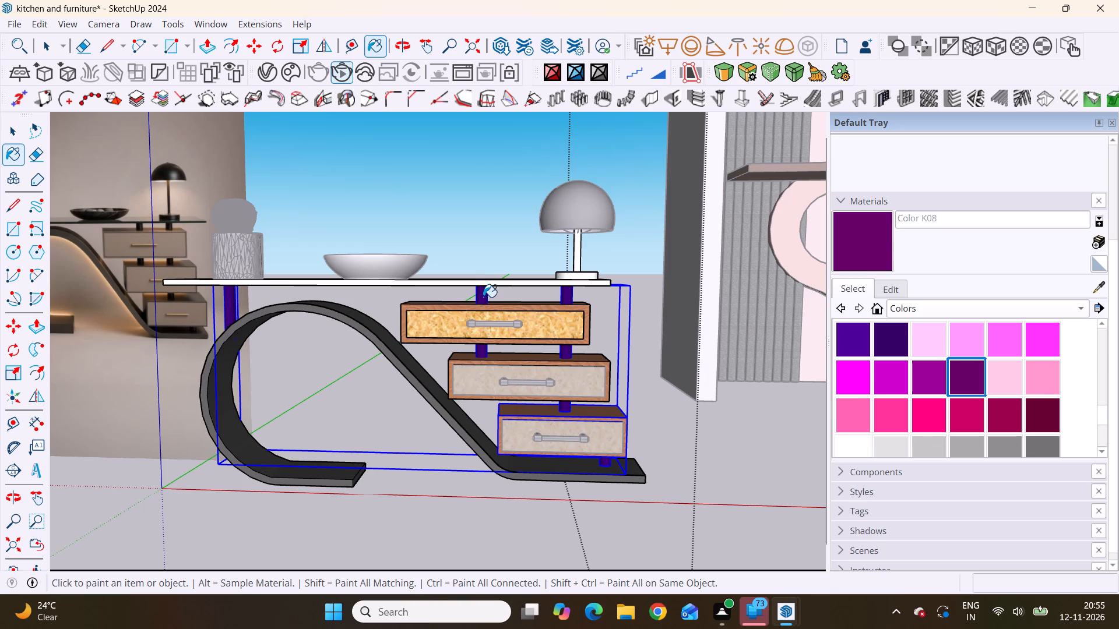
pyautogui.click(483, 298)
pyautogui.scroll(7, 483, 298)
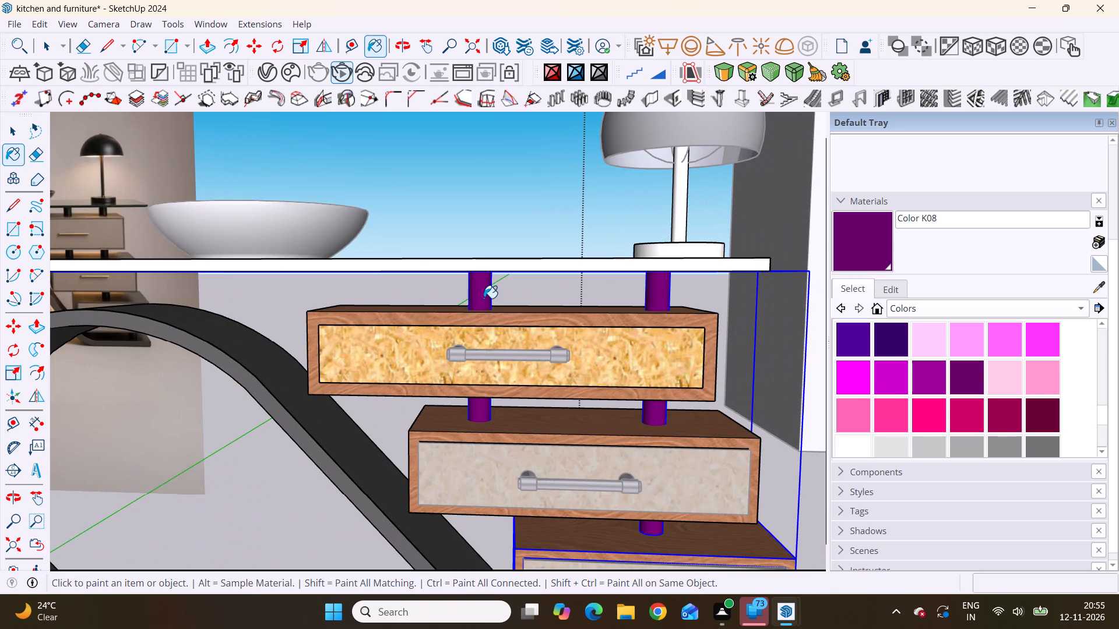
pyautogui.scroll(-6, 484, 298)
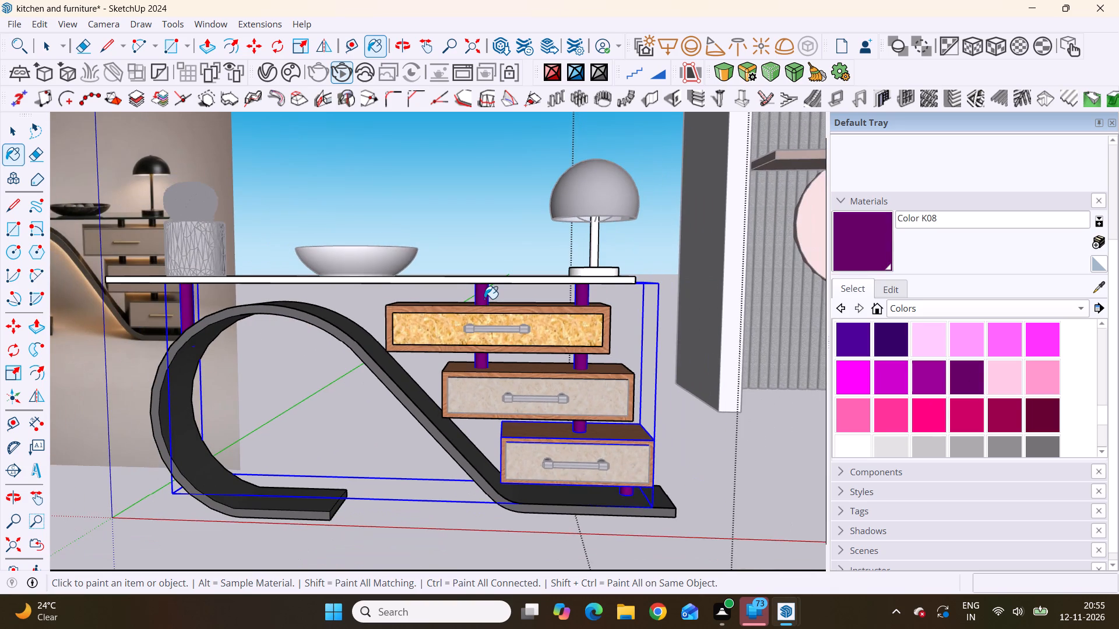
# Paint the cylindrical support posts with the dark grey Color M06.
pyautogui.scroll(-2, 949, 439)
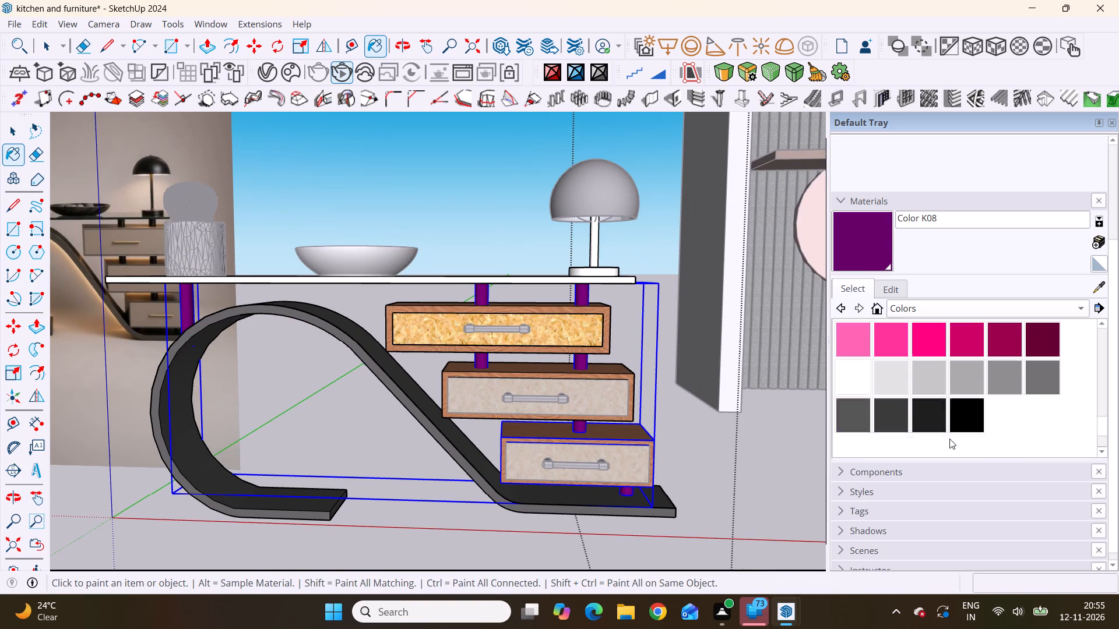
pyautogui.scroll(-3, 949, 439)
pyautogui.scroll(3, 875, 369)
pyautogui.scroll(-1, 875, 369)
pyautogui.click(842, 409)
pyautogui.click(481, 301)
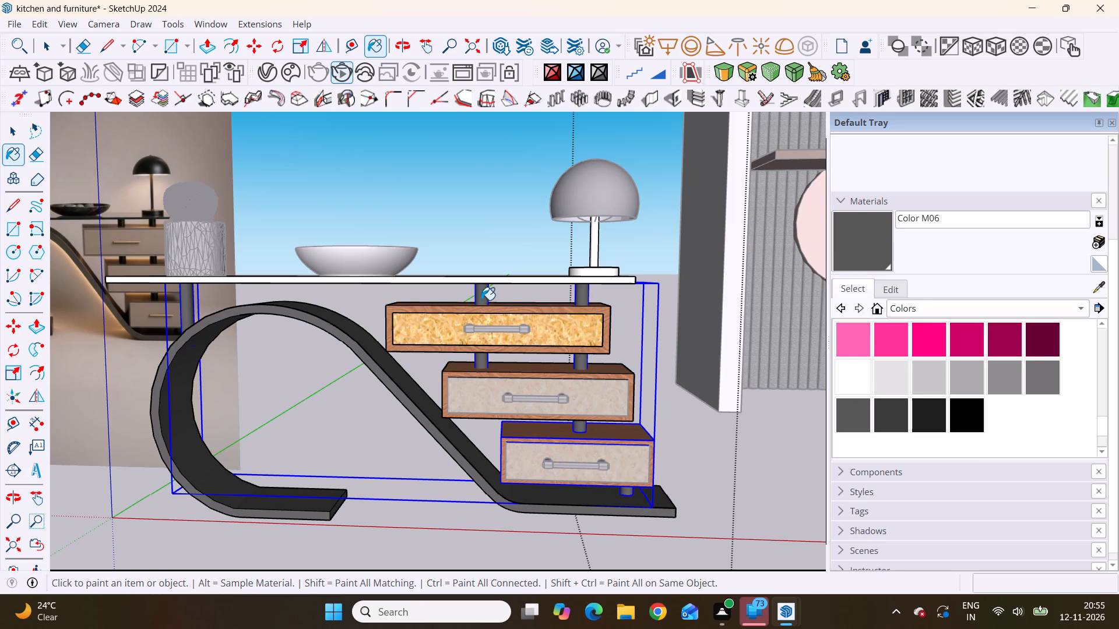
# Repaint the console table's cylindrical support posts with the darker grey Color M07 and close the posts' group.
pyautogui.scroll(3, 583, 424)
pyautogui.scroll(-2, 653, 412)
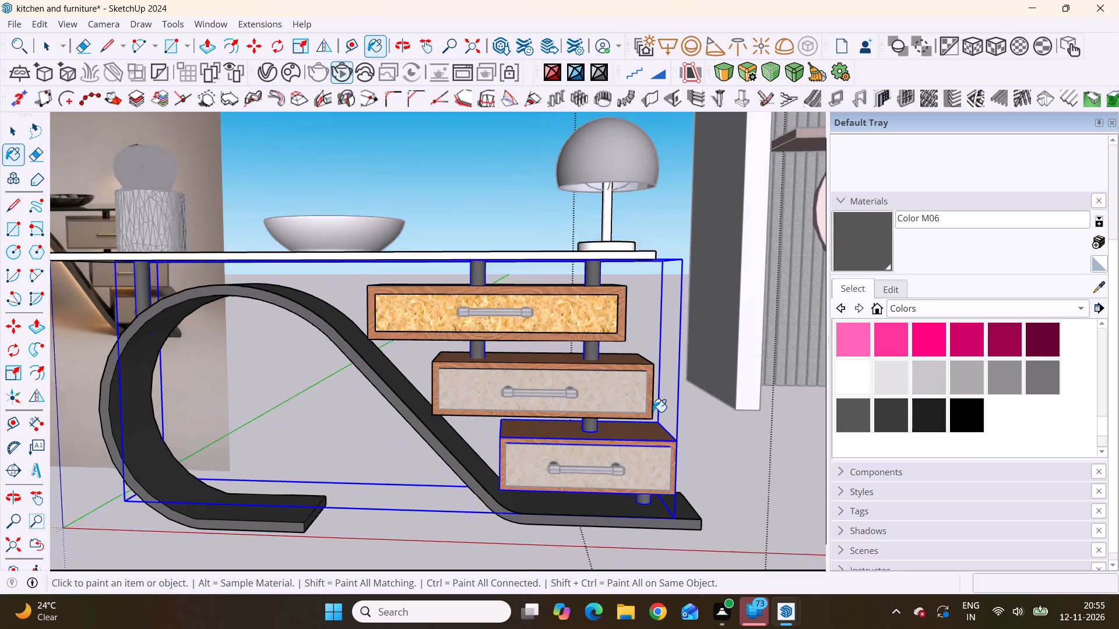
pyautogui.scroll(-1, 653, 412)
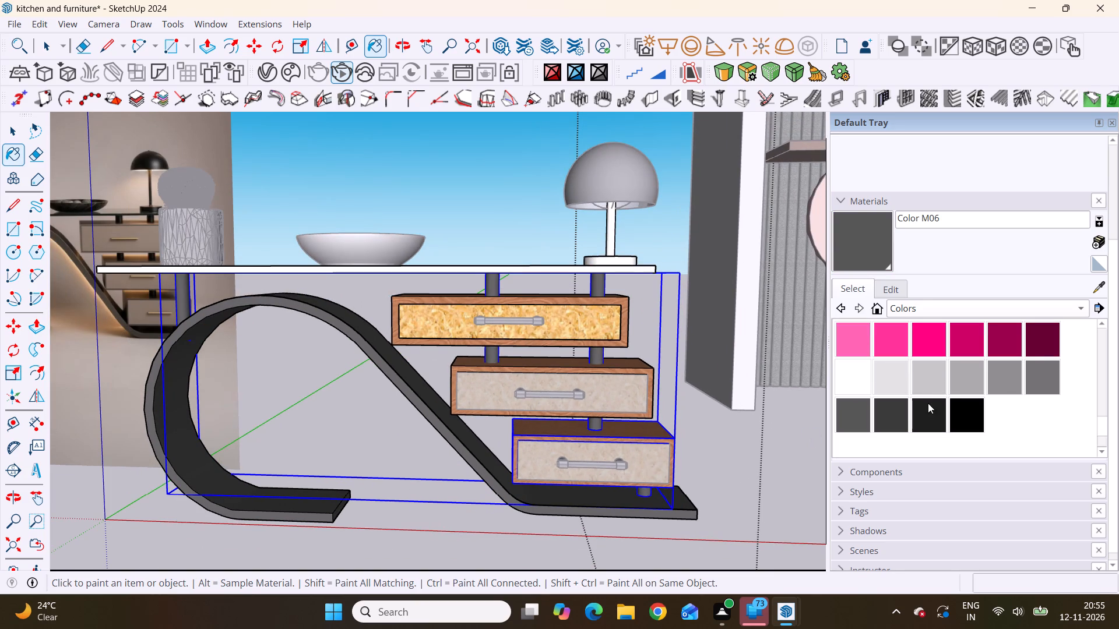
pyautogui.click(888, 424)
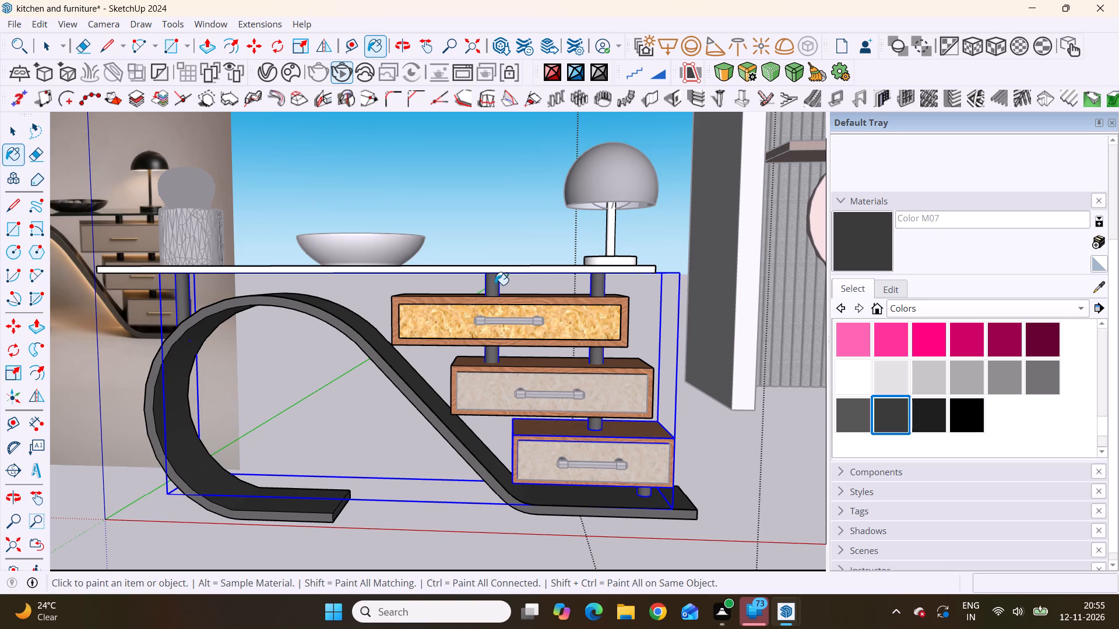
pyautogui.click(495, 285)
pyautogui.scroll(-4, 562, 388)
pyautogui.scroll(4, 585, 391)
pyautogui.press('space')
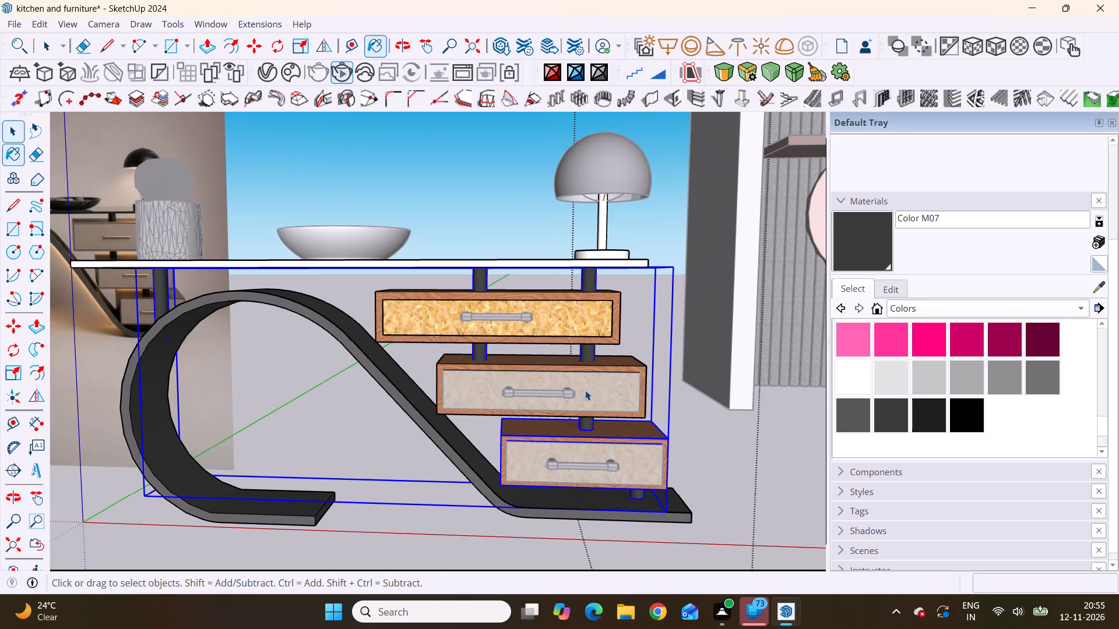
pyautogui.click(445, 212)
# Select the entire tabletop slab and paint it with the grey Color M04 from the Colors collection.
pyautogui.scroll(-4, 463, 236)
pyautogui.moveTo(417, 307); pyautogui.dragTo(477, 264, button='middle')
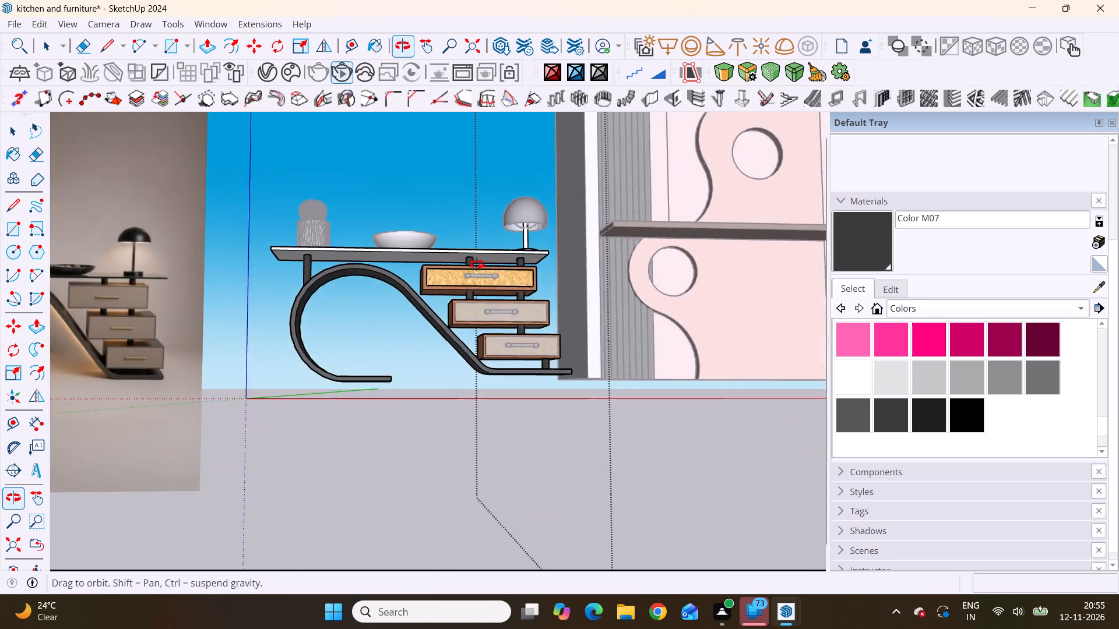
pyautogui.moveTo(477, 264); pyautogui.dragTo(474, 473, button='middle')
pyautogui.scroll(4, 437, 227)
pyautogui.click(491, 264)
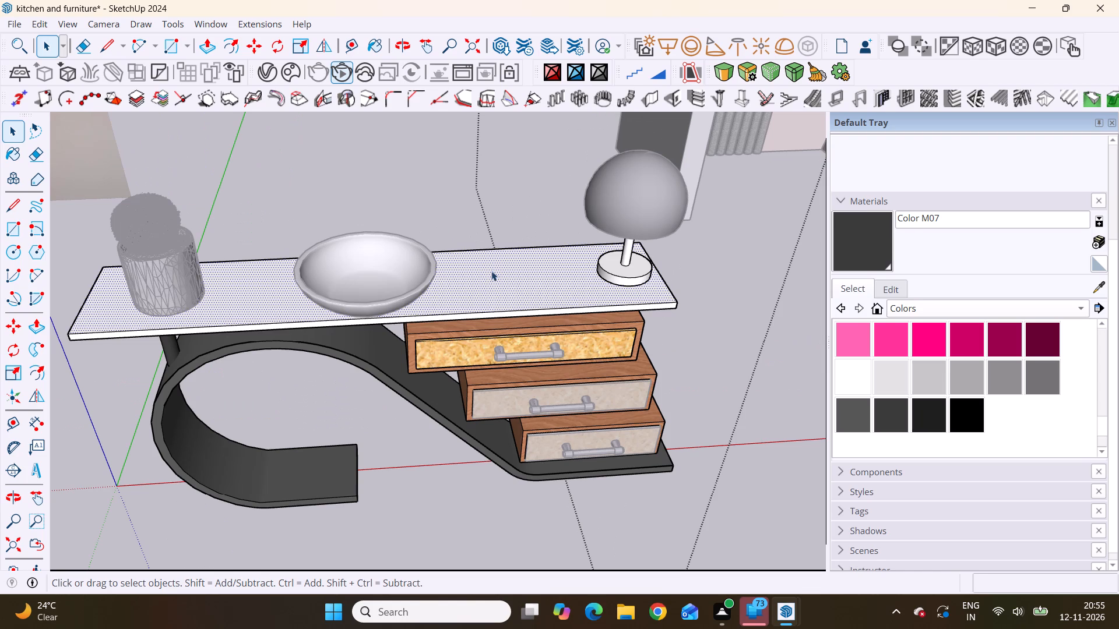
pyautogui.doubleClick(491, 274)
pyautogui.click(491, 274)
pyautogui.tripleClick(491, 274)
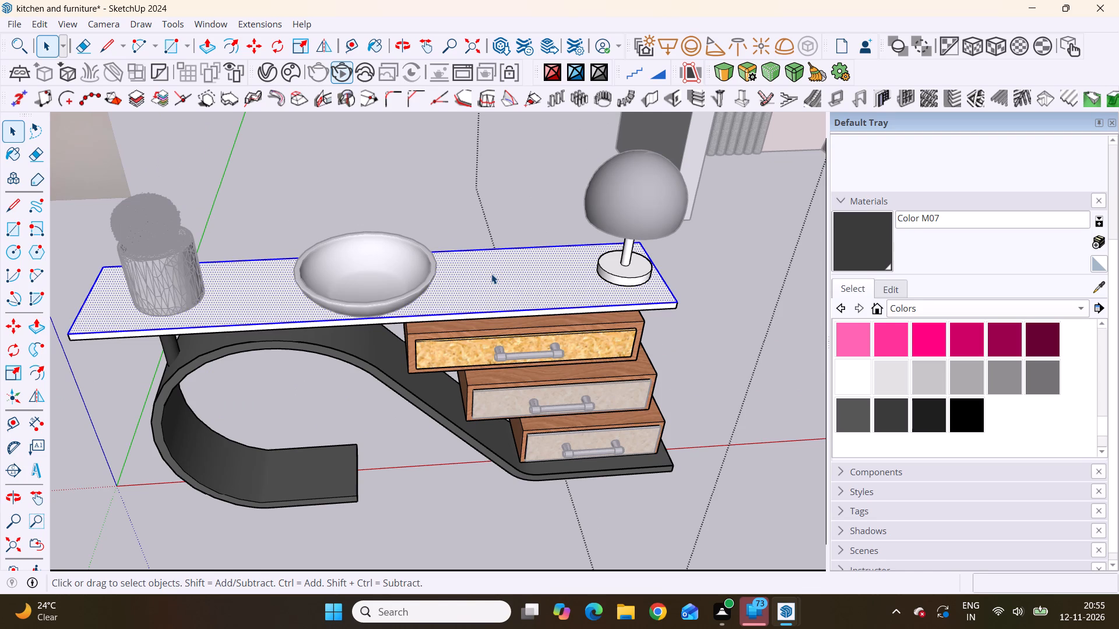
pyautogui.scroll(-4, 486, 277)
pyautogui.moveTo(494, 317); pyautogui.dragTo(414, 164, button='middle')
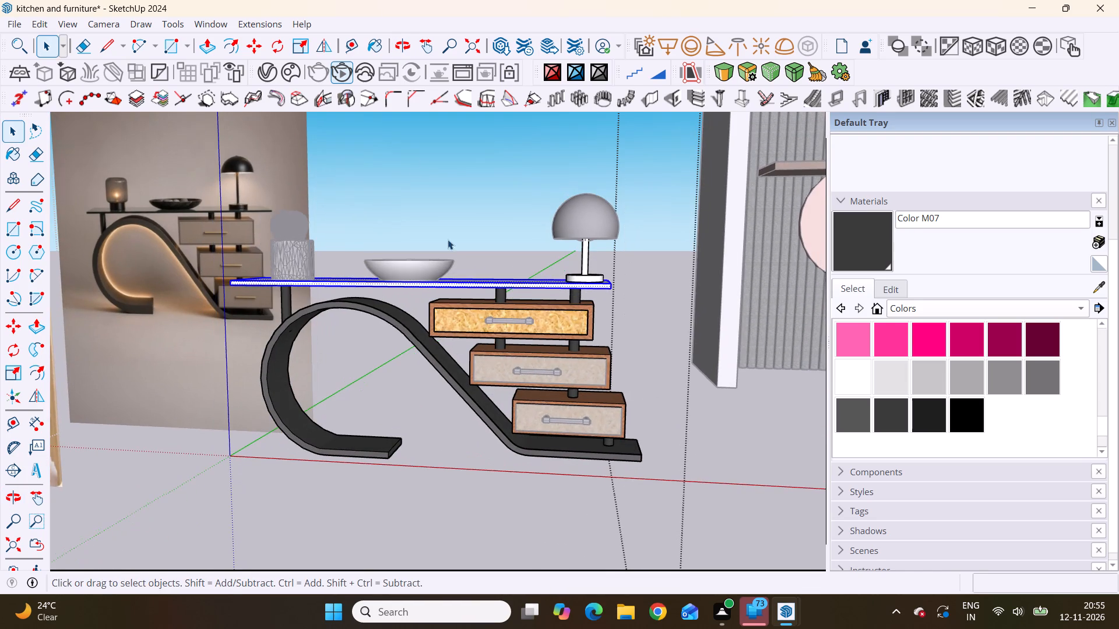
pyautogui.click(1012, 369)
pyautogui.click(491, 284)
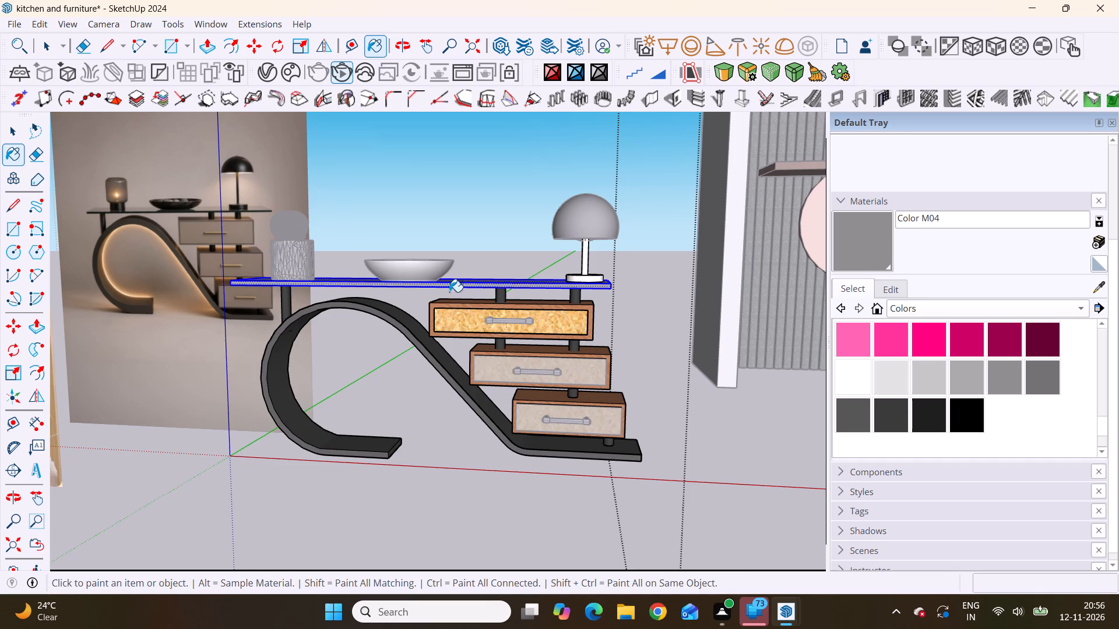
pyautogui.moveTo(486, 373); pyautogui.dragTo(514, 469, button='middle')
pyautogui.scroll(-2, 453, 303)
pyautogui.scroll(4, 452, 302)
pyautogui.press('space')
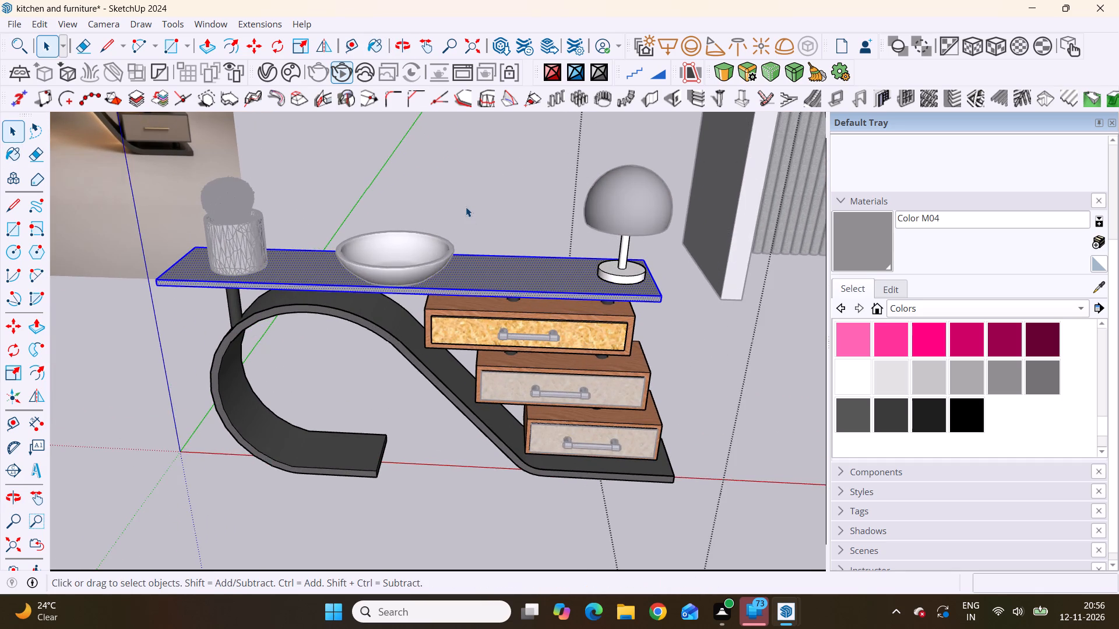
pyautogui.doubleClick(466, 206)
# Examine the painted console table from the front, at an angle and from above against the reference picture.
pyautogui.scroll(-4, 463, 296)
pyautogui.moveTo(480, 322); pyautogui.dragTo(558, 262, button='middle')
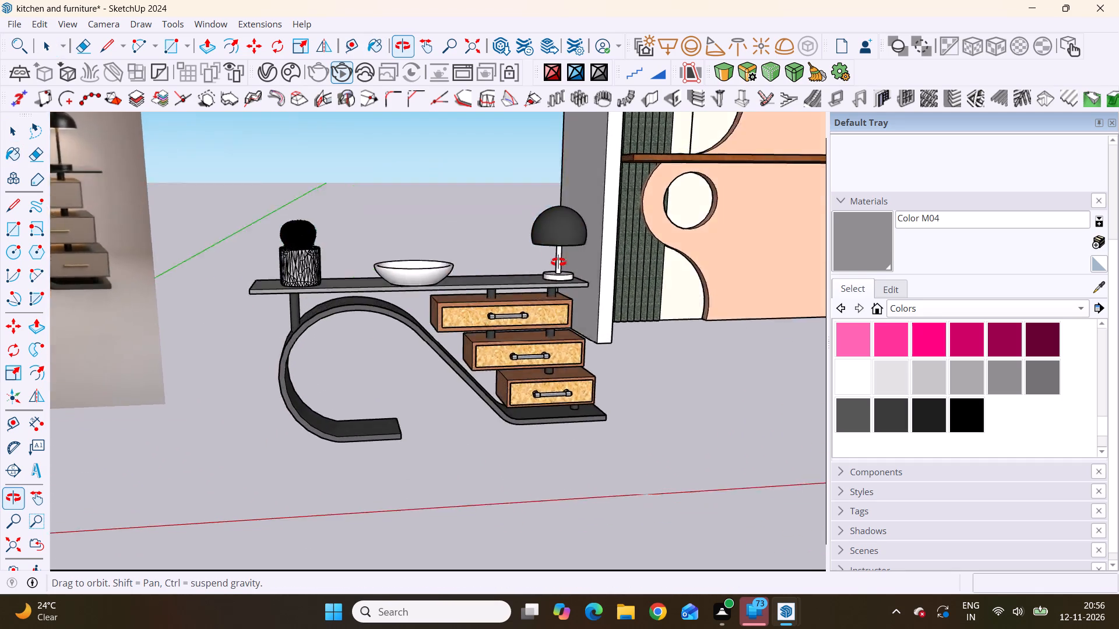
pyautogui.moveTo(558, 262); pyautogui.dragTo(548, 351, button='middle')
pyautogui.scroll(-5, 503, 332)
pyautogui.moveTo(464, 377); pyautogui.dragTo(425, 237, button='middle')
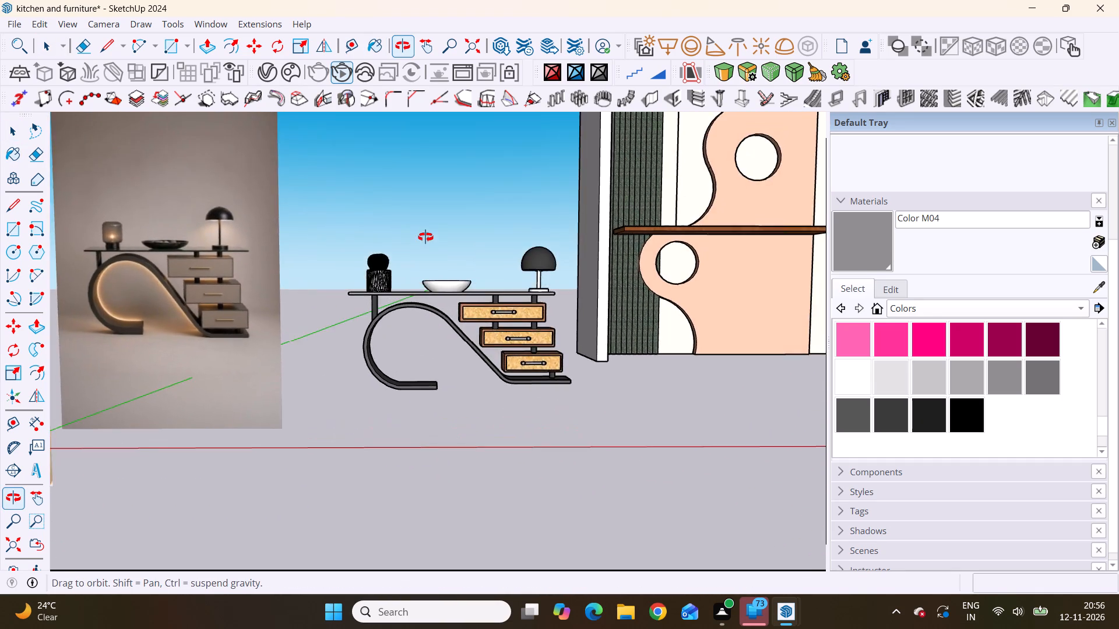
pyautogui.moveTo(425, 237); pyautogui.dragTo(477, 296, button='middle')
pyautogui.scroll(5, 477, 296)
pyautogui.moveTo(477, 298); pyautogui.dragTo(264, 265, button='middle')
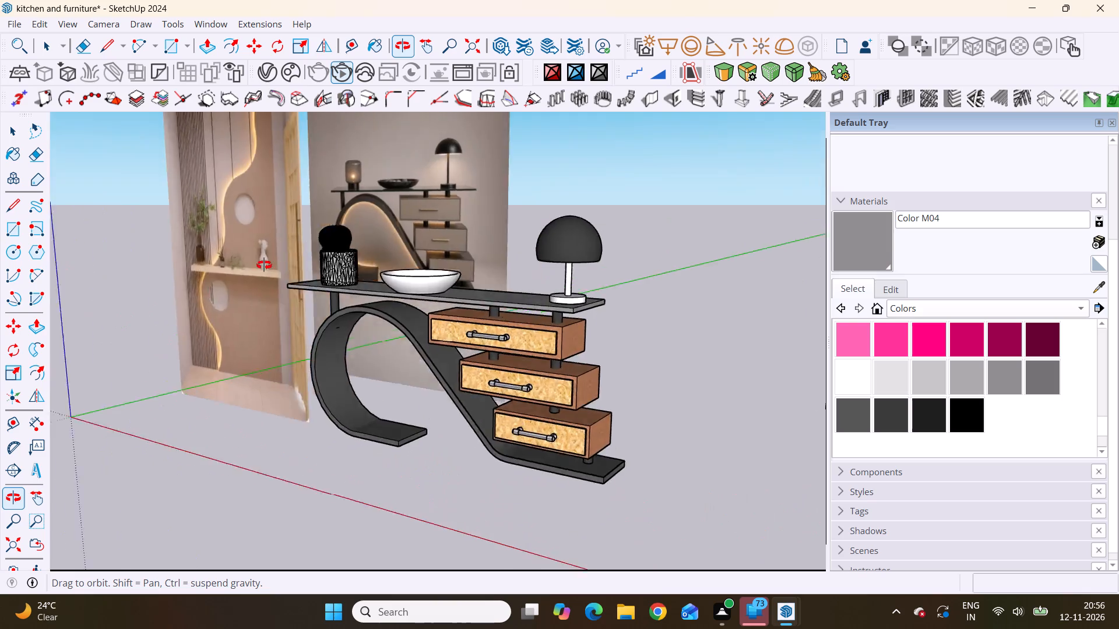
pyautogui.moveTo(264, 265); pyautogui.dragTo(482, 494, button='middle')
pyautogui.middleClick(478, 493)
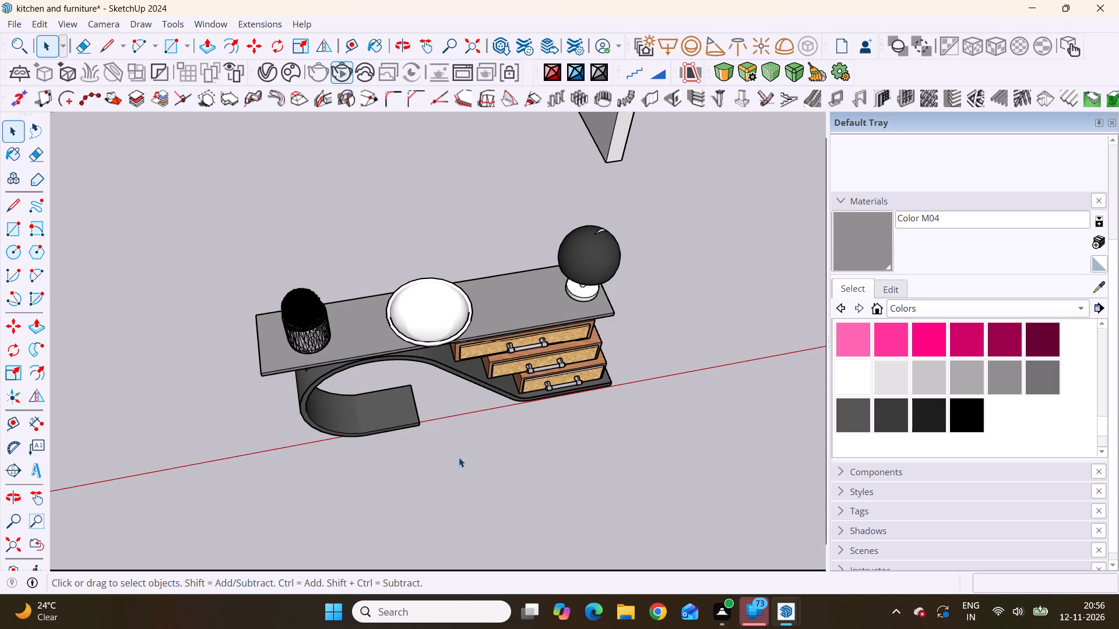
pyautogui.scroll(1, 458, 457)
pyautogui.scroll(-5, 467, 405)
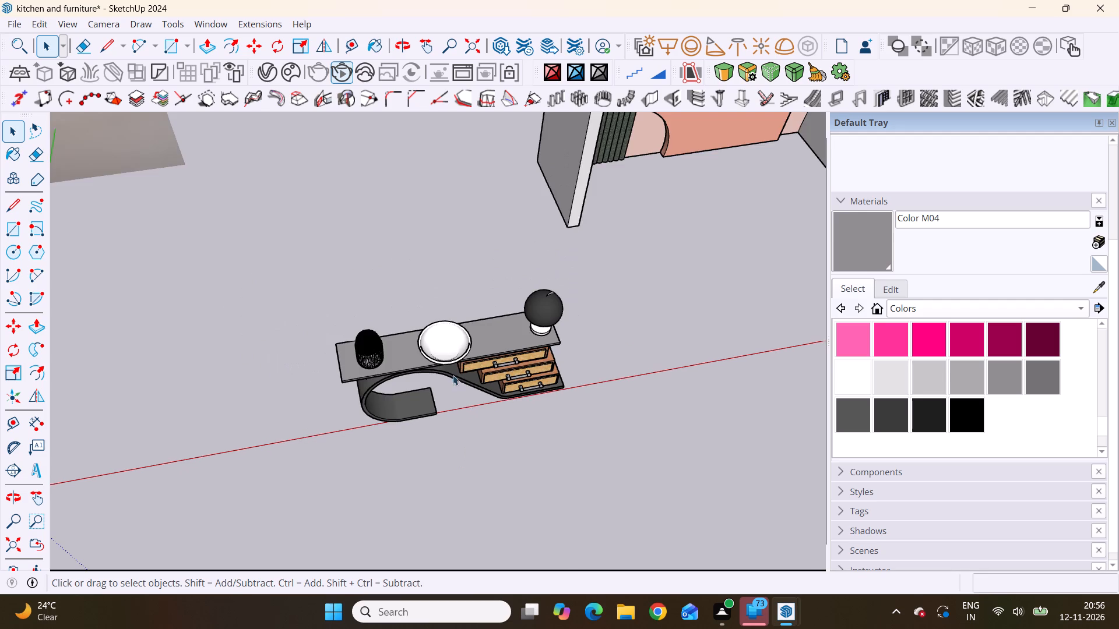
pyautogui.moveTo(491, 334); pyautogui.dragTo(414, 154, button='middle')
pyautogui.scroll(1, 585, 237)
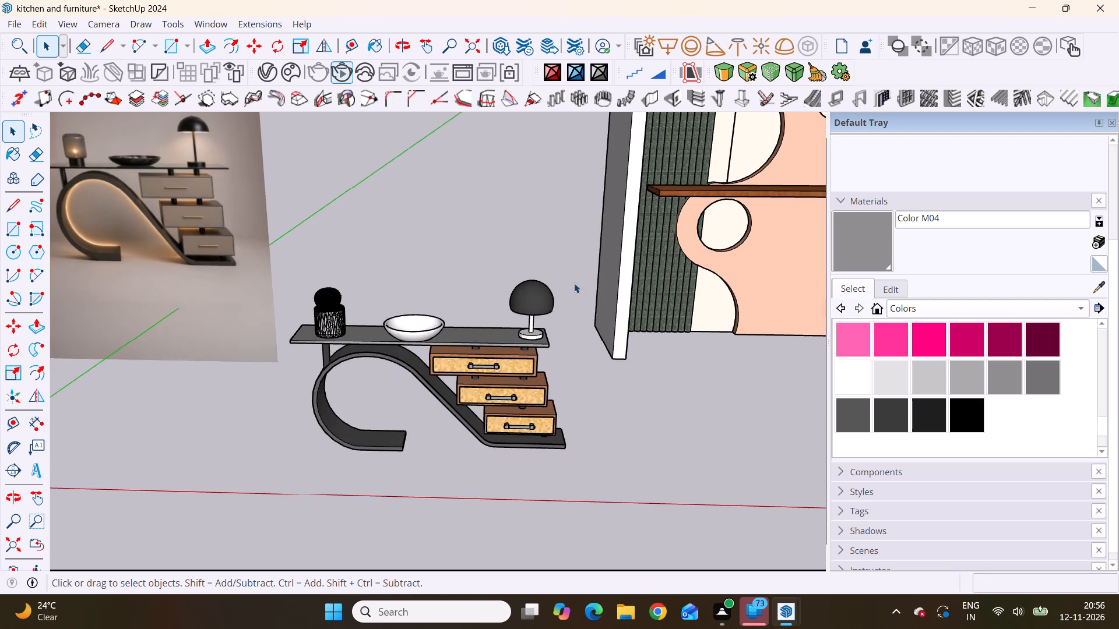
pyautogui.scroll(-4, 573, 282)
pyautogui.scroll(4, 441, 362)
pyautogui.scroll(5, 501, 263)
pyautogui.scroll(-5, 386, 263)
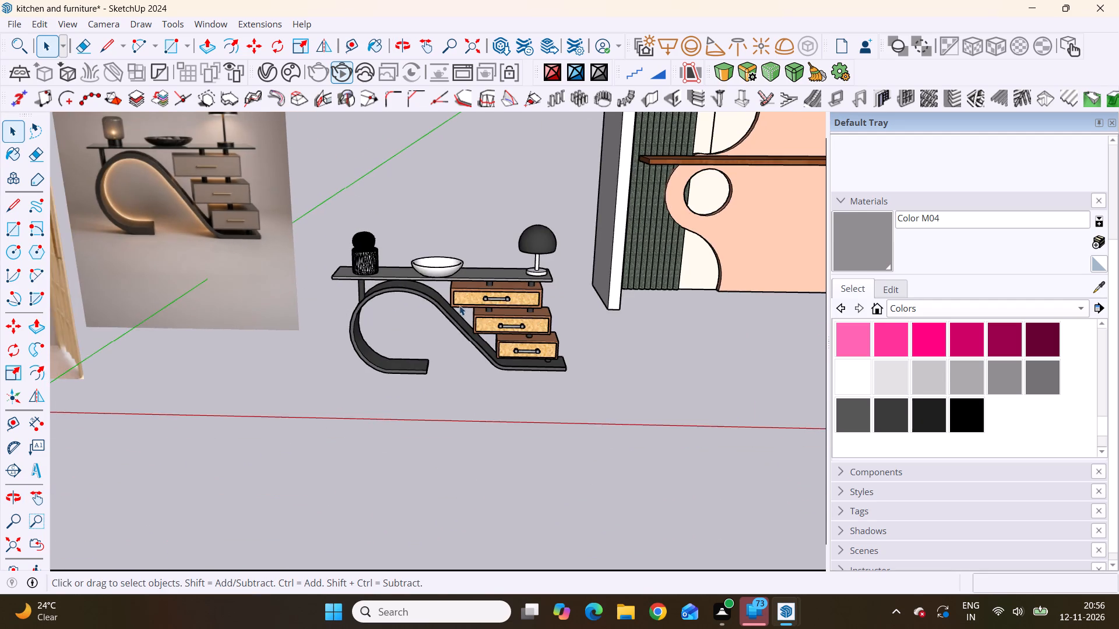
pyautogui.scroll(4, 340, 302)
pyautogui.scroll(-9, 329, 253)
pyautogui.moveTo(390, 335); pyautogui.dragTo(349, 246, button='middle')
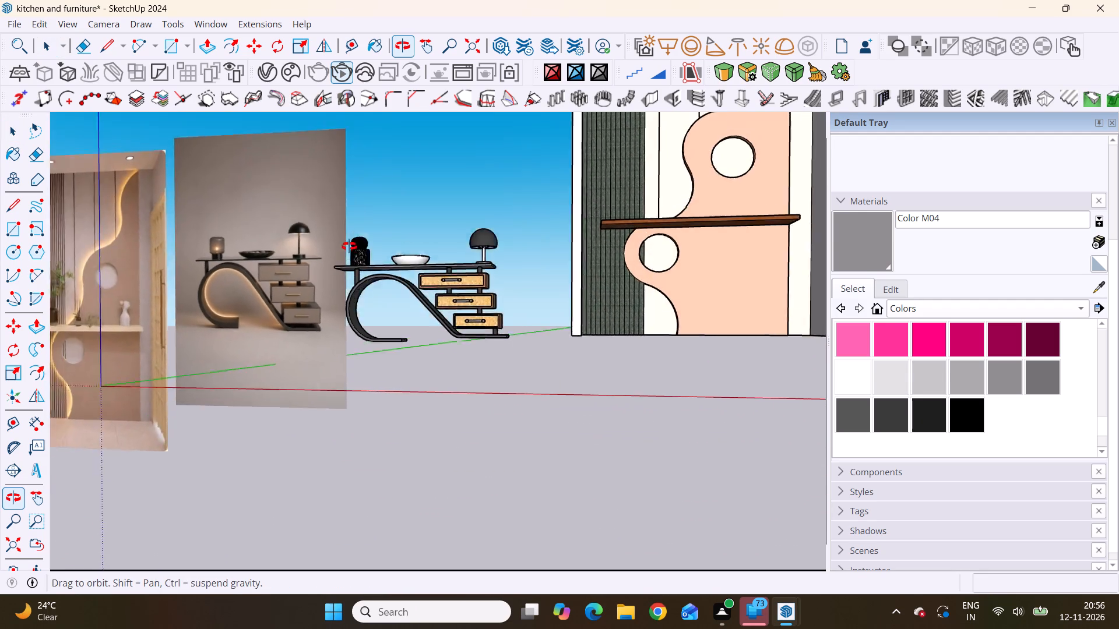
pyautogui.moveTo(349, 246); pyautogui.dragTo(382, 267, button='middle')
pyautogui.scroll(5, 382, 267)
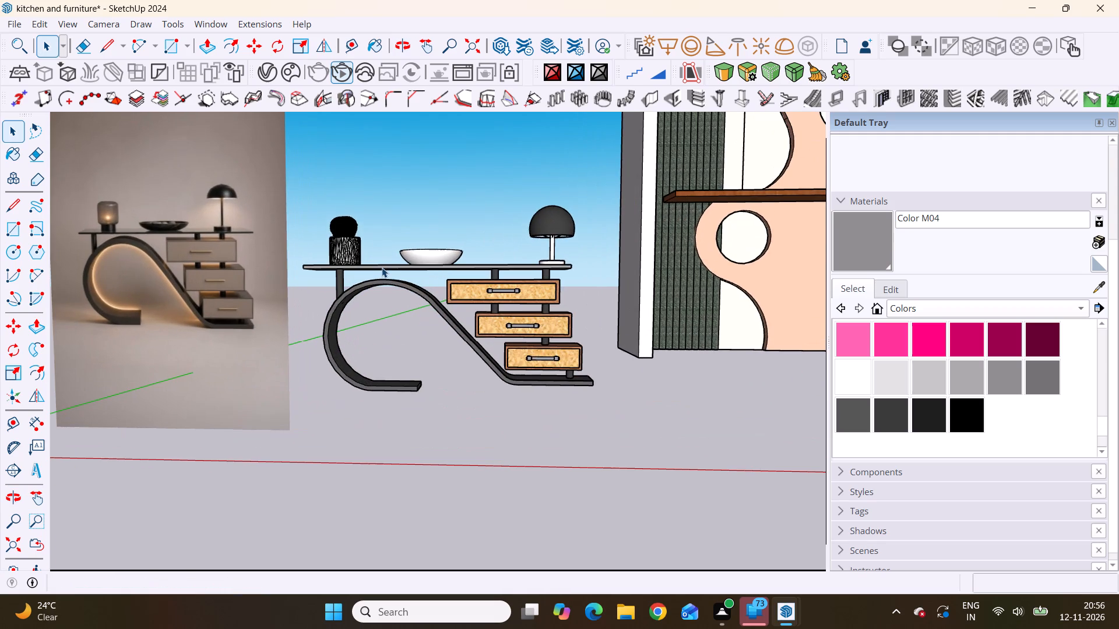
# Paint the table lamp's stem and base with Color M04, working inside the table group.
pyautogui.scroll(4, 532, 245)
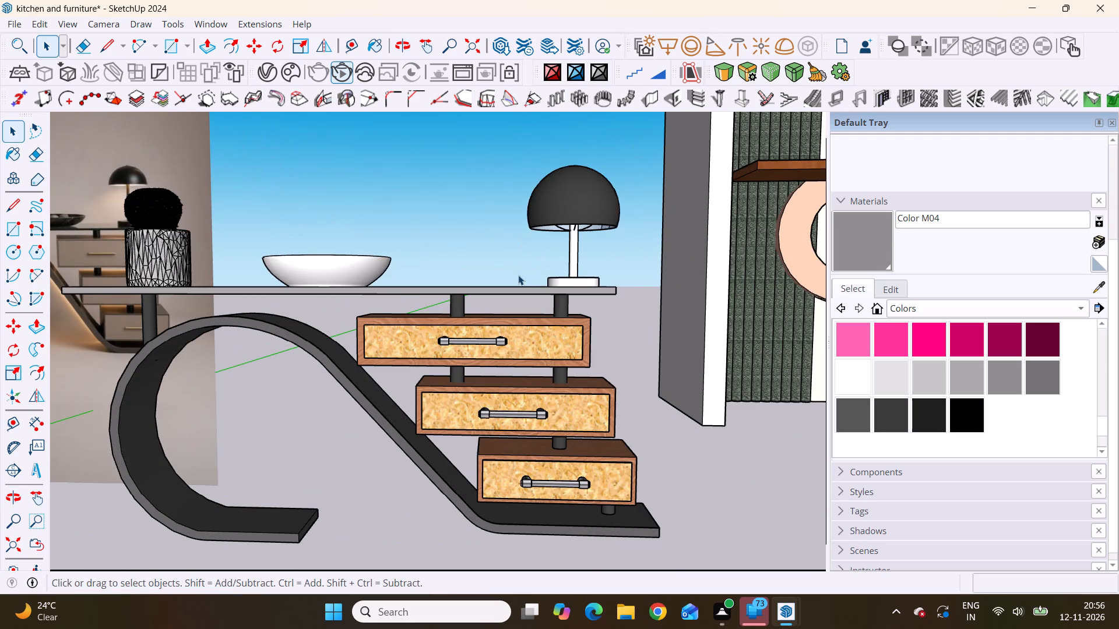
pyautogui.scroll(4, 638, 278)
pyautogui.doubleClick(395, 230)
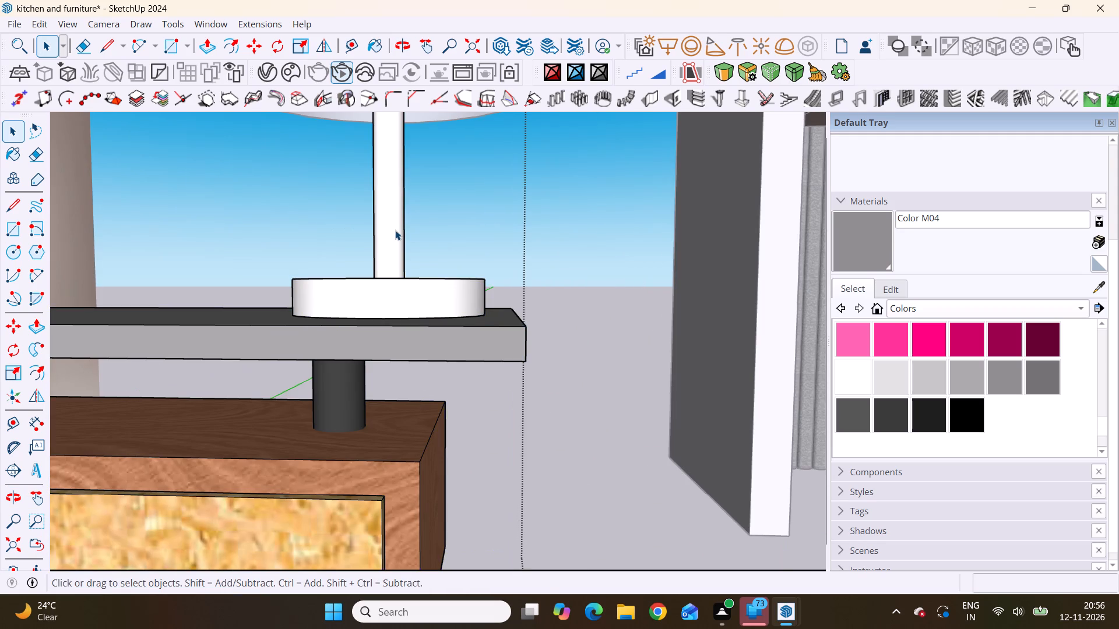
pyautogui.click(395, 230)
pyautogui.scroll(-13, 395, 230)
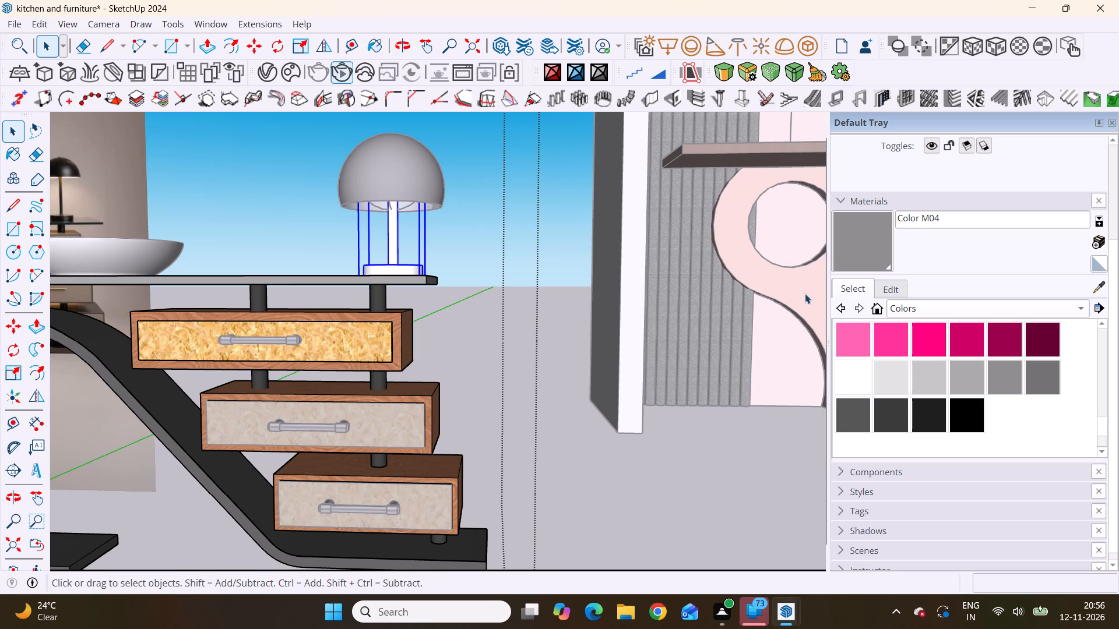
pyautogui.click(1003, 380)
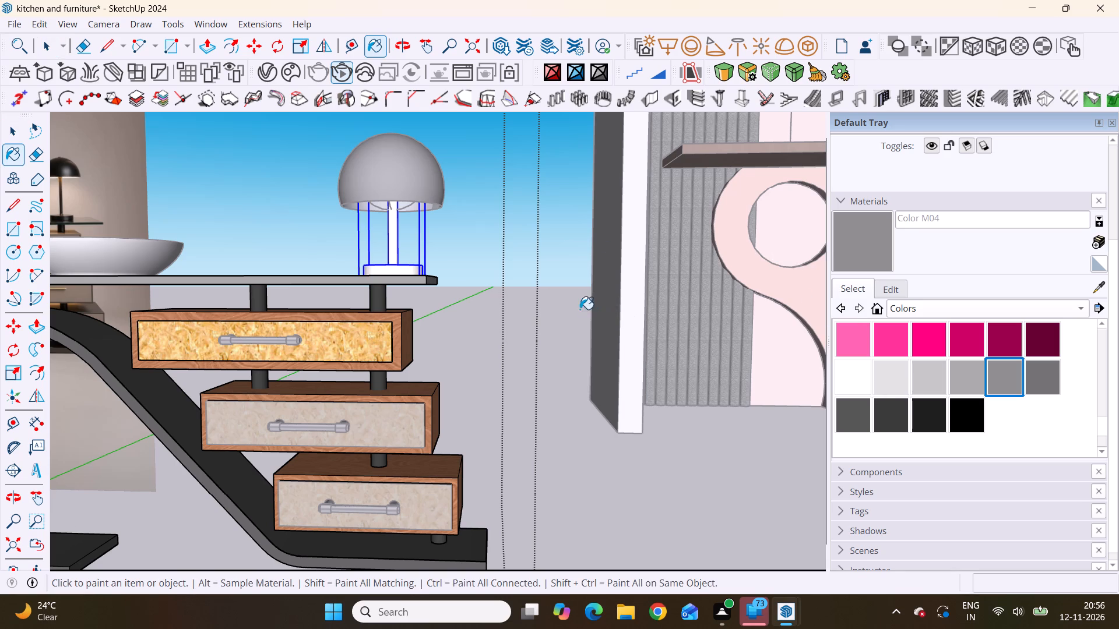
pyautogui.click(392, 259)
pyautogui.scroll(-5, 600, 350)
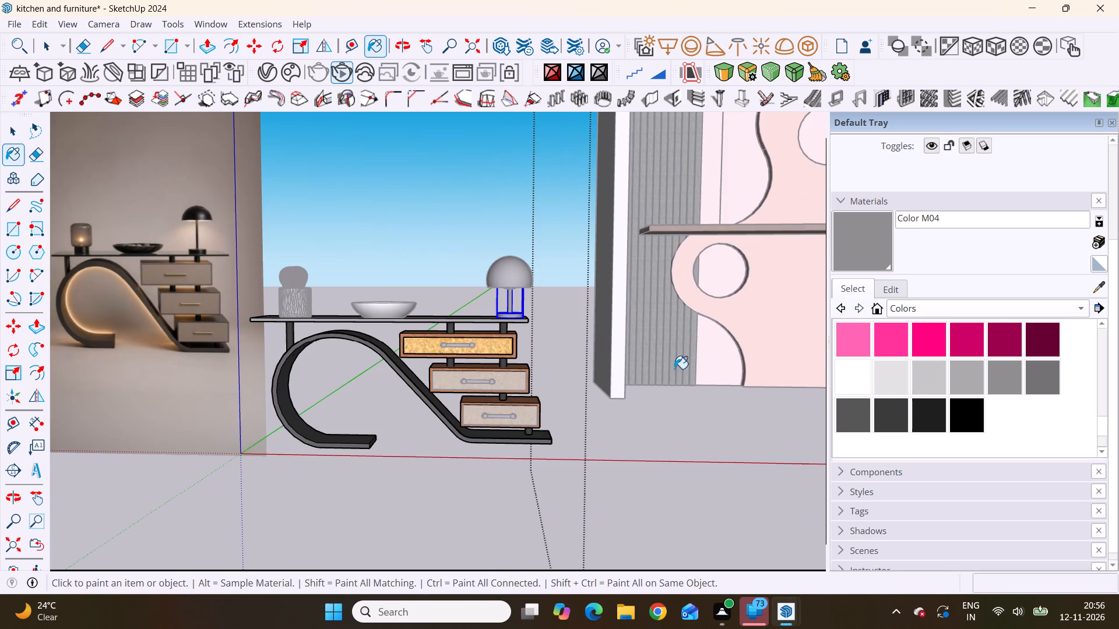
# Paint the table lamp's stem and base with the dark grey Color M06 and leave the table group.
pyautogui.click(852, 417)
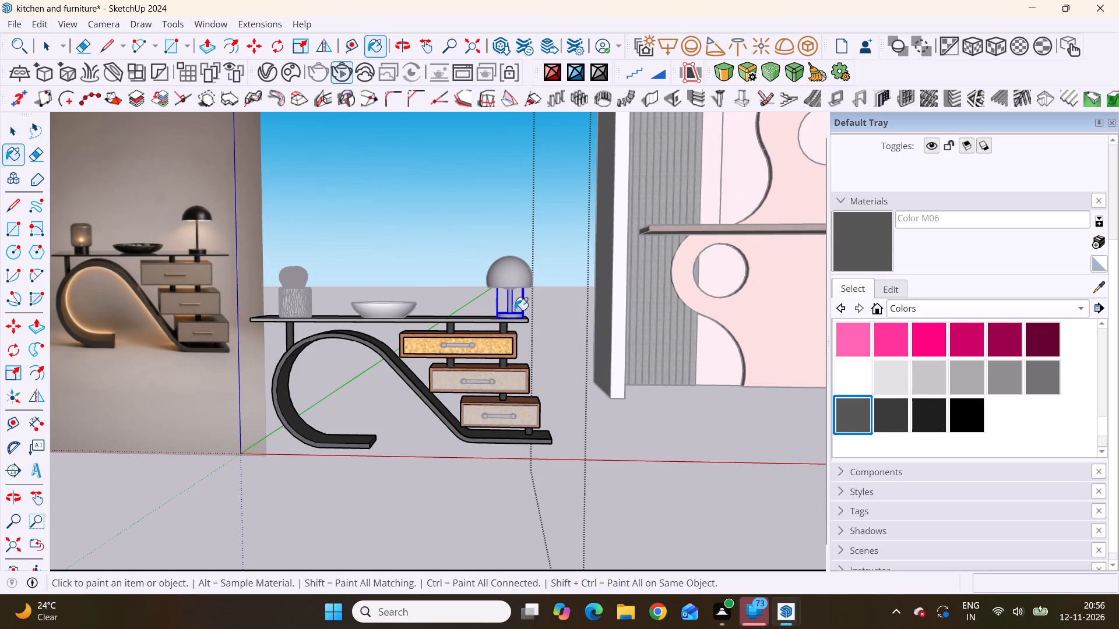
pyautogui.scroll(5, 509, 323)
pyautogui.click(510, 295)
pyautogui.scroll(-9, 561, 309)
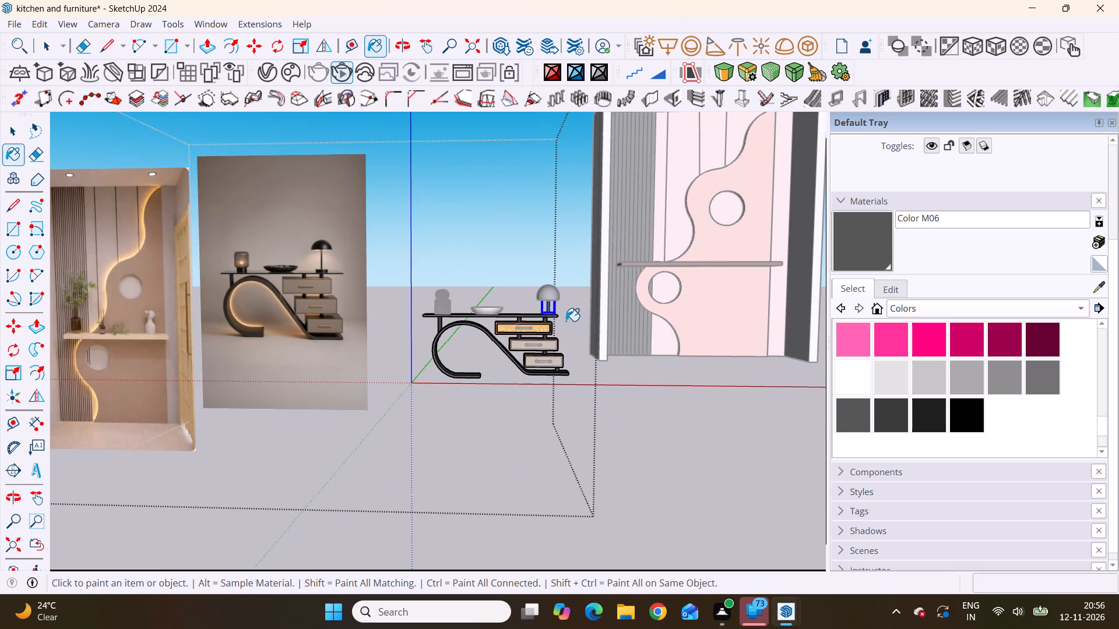
pyautogui.press('space')
pyautogui.click(499, 235)
pyautogui.scroll(7, 543, 321)
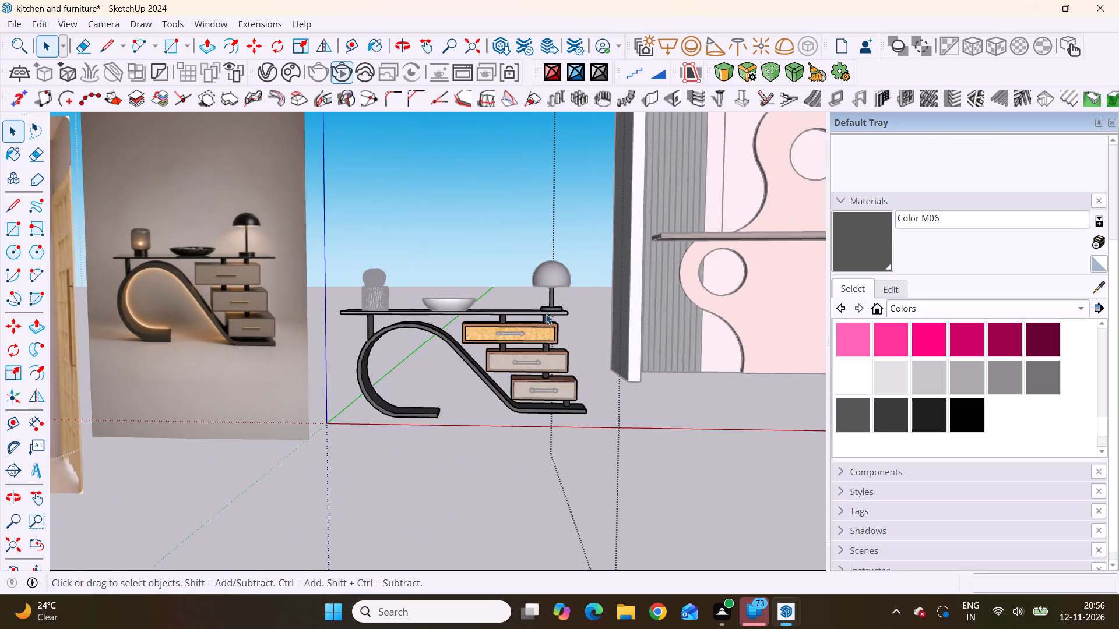
pyautogui.scroll(3, 546, 314)
pyautogui.click(463, 230)
pyautogui.scroll(-11, 458, 284)
pyautogui.click(608, 416)
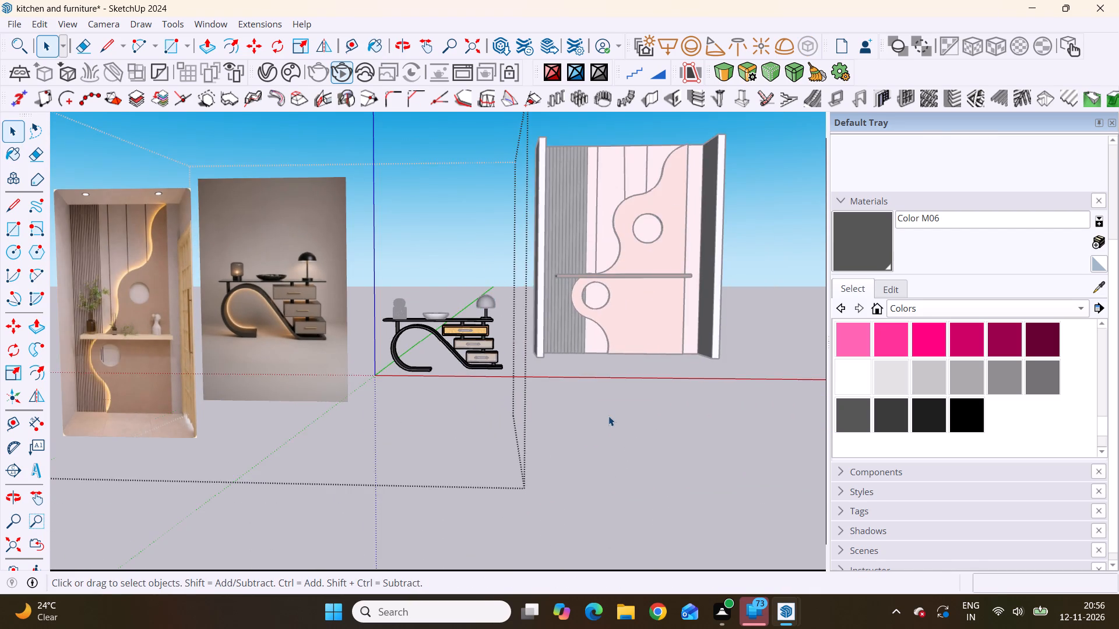
# Compare the painted console table and lamp with the reference picture from the front and slightly above.
pyautogui.scroll(9, 506, 330)
pyautogui.scroll(-6, 404, 284)
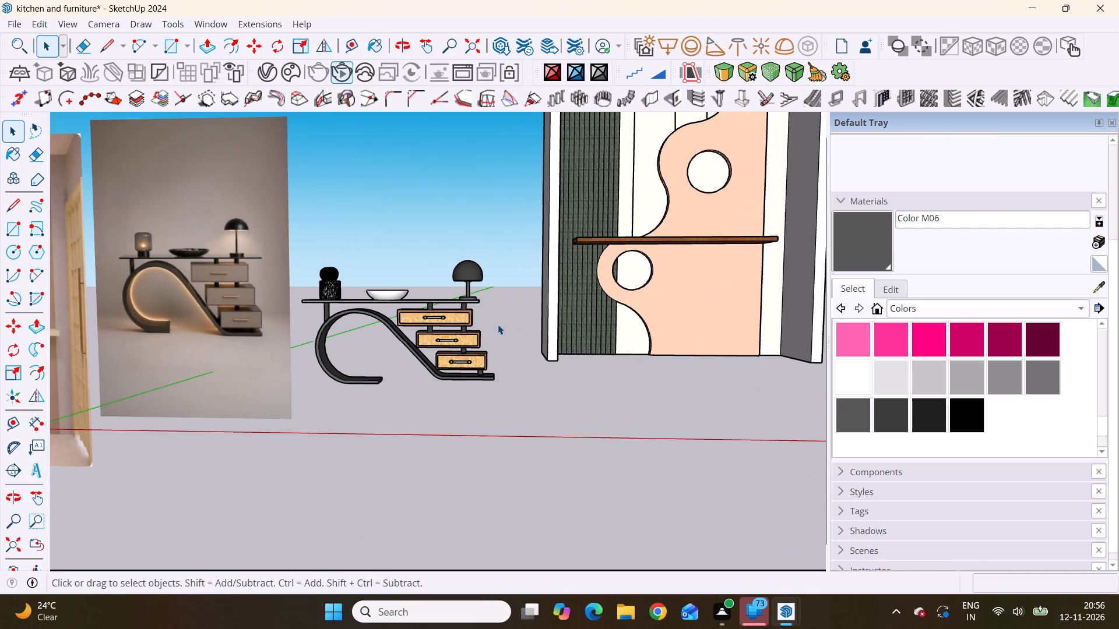
pyautogui.moveTo(338, 289); pyautogui.dragTo(374, 342, button='middle')
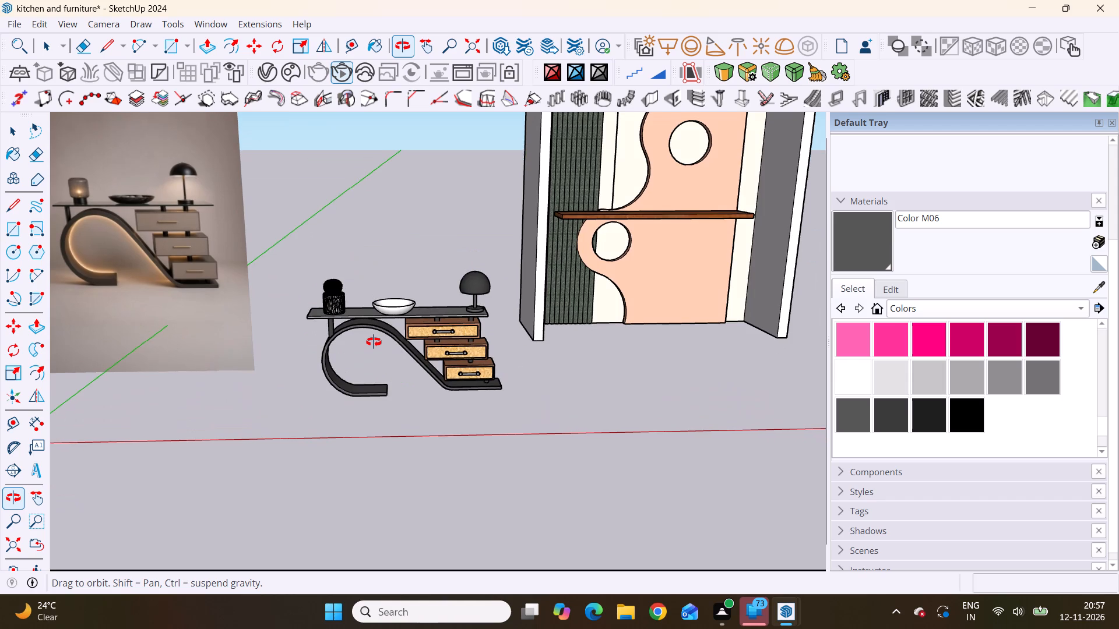
pyautogui.moveTo(374, 342); pyautogui.dragTo(352, 282, button='middle')
pyautogui.scroll(5, 352, 282)
pyautogui.scroll(-5, 352, 282)
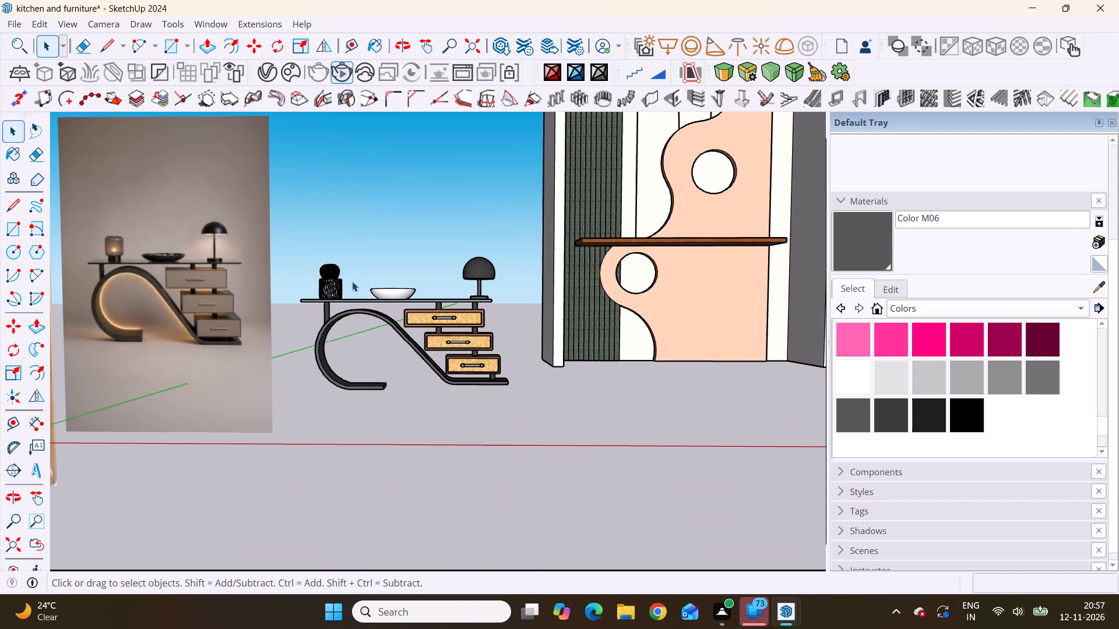
pyautogui.scroll(4, 368, 304)
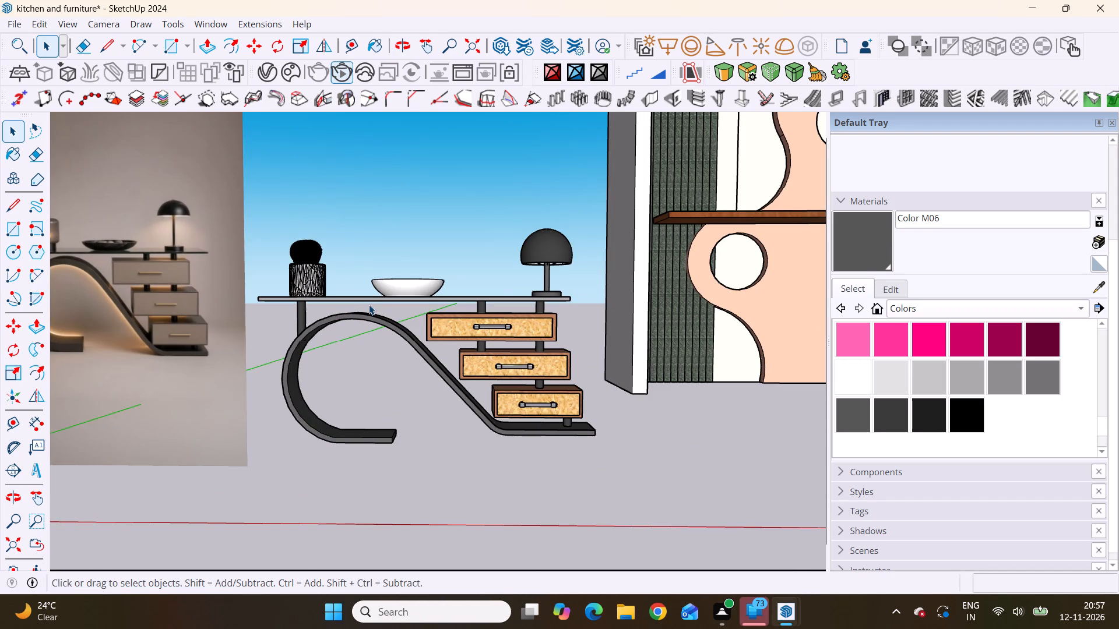
pyautogui.scroll(-7, 335, 326)
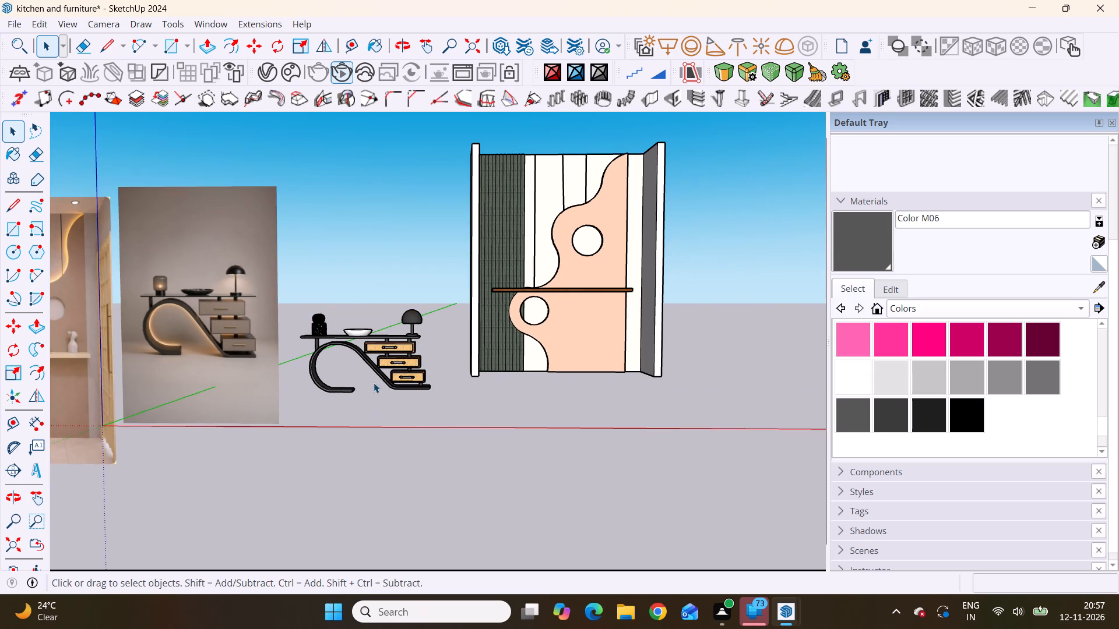
pyautogui.moveTo(374, 383); pyautogui.dragTo(374, 464, button='middle')
pyautogui.scroll(1, 374, 383)
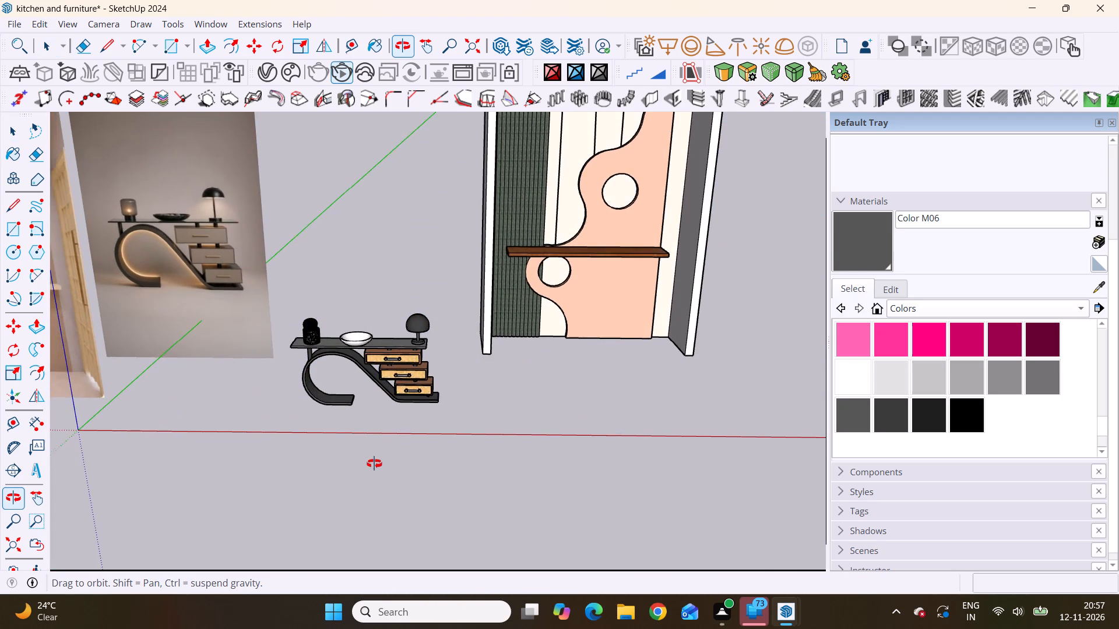
pyautogui.moveTo(374, 464); pyautogui.dragTo(368, 440, button='middle')
pyautogui.scroll(-2, 368, 440)
pyautogui.scroll(5, 364, 413)
pyautogui.scroll(-2, 384, 402)
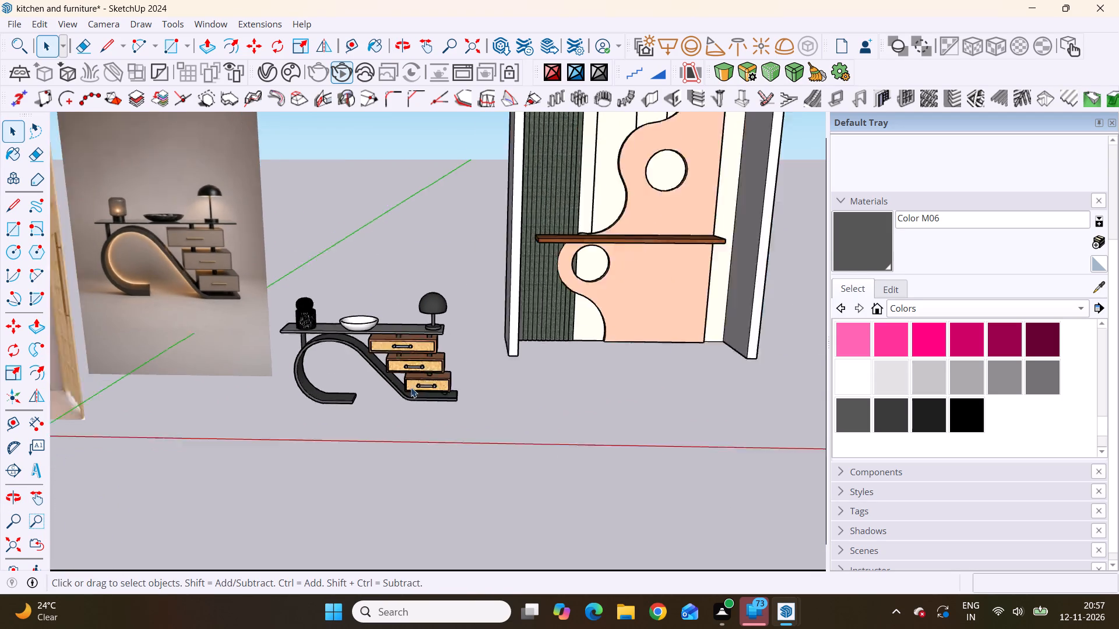
# Examine the wall niche with the fluted green panel, peach wavy panel and wooden shelf, from the front and from above.
pyautogui.scroll(-6, 411, 387)
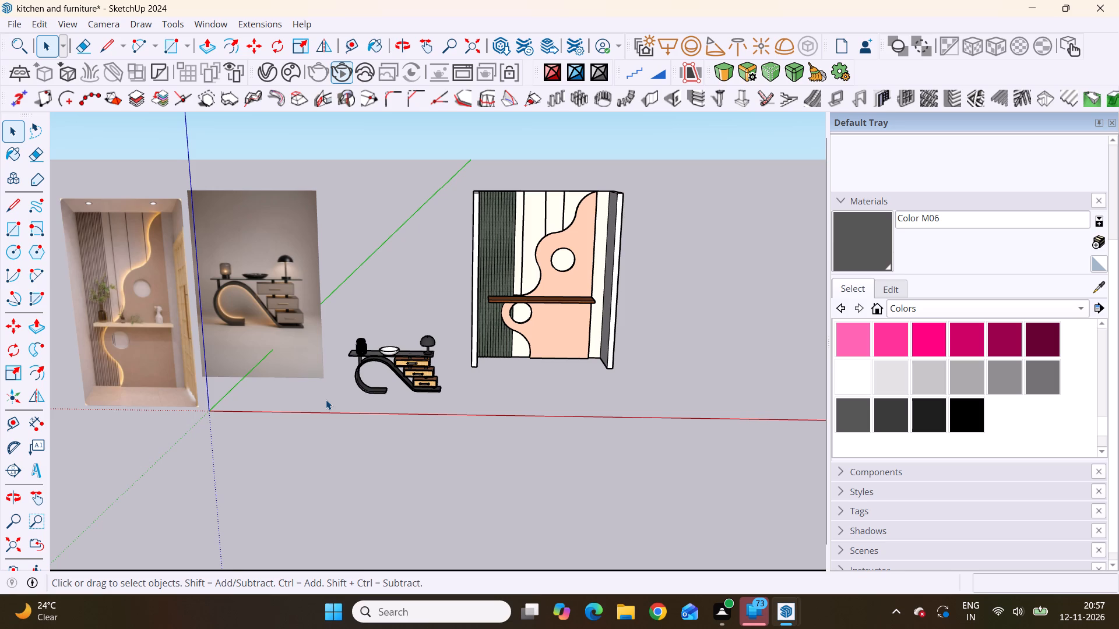
pyautogui.scroll(-1, 326, 400)
pyautogui.scroll(4, 541, 294)
pyautogui.middleClick(530, 298)
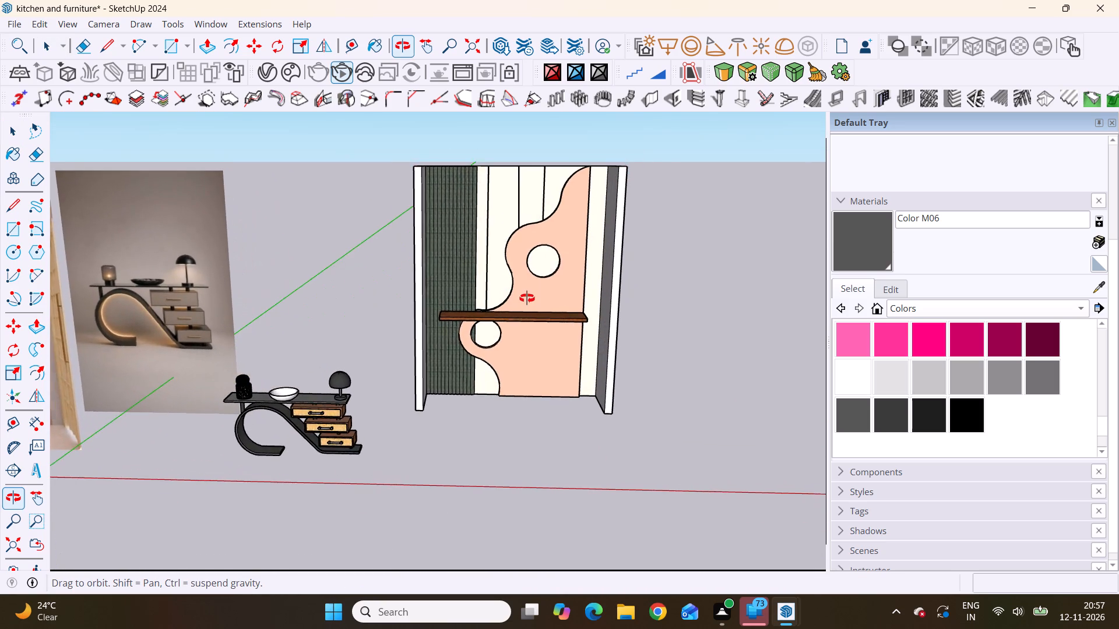
pyautogui.scroll(4, 527, 298)
pyautogui.scroll(-1, 527, 298)
pyautogui.moveTo(527, 323); pyautogui.dragTo(520, 379, button='middle')
pyautogui.scroll(1, 504, 225)
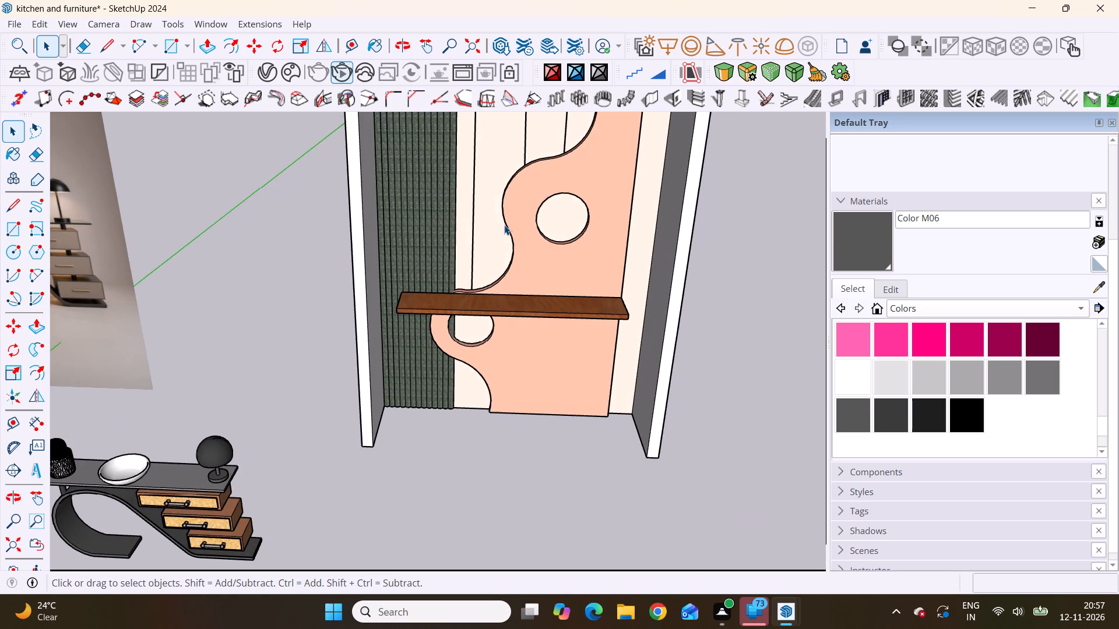
pyautogui.scroll(-7, 432, 345)
pyautogui.scroll(4, 453, 289)
pyautogui.moveTo(453, 289); pyautogui.dragTo(487, 279, button='middle')
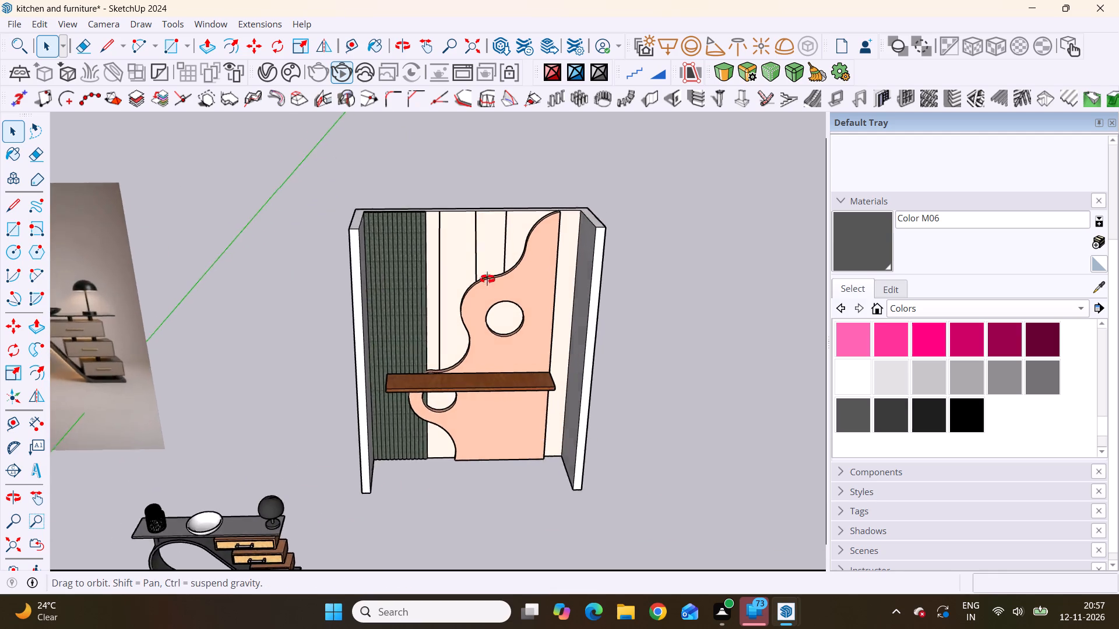
pyautogui.moveTo(487, 279); pyautogui.dragTo(513, 271, button='middle')
pyautogui.scroll(1, 513, 271)
pyautogui.scroll(3, 477, 356)
pyautogui.scroll(2, 510, 411)
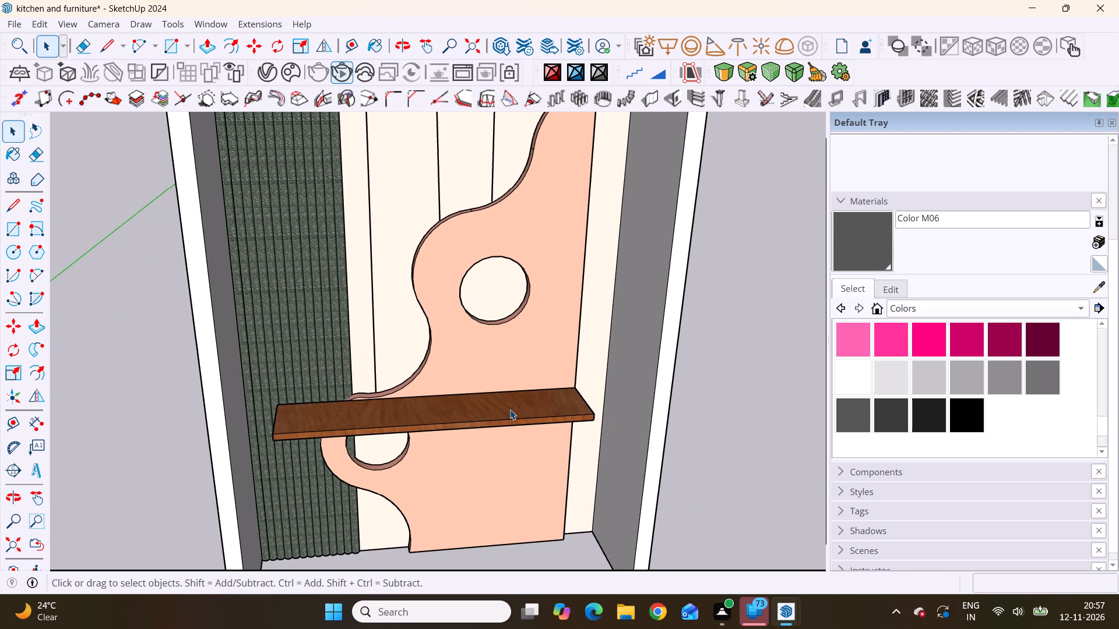
# Open the 3D Warehouse model library.
pyautogui.click(258, 23)
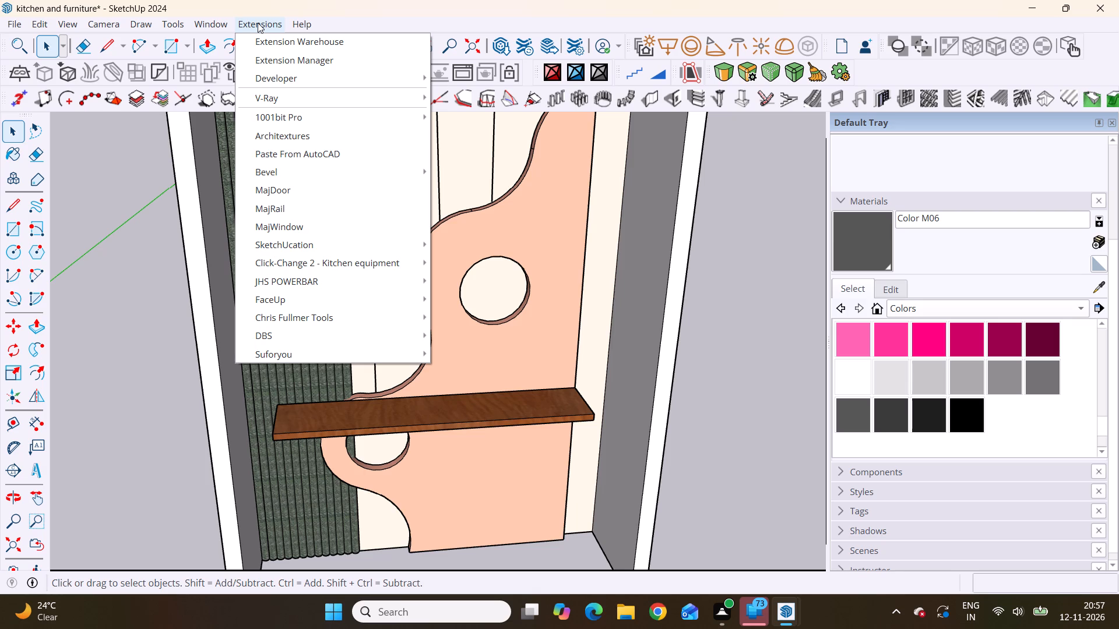
pyautogui.click(196, 19)
pyautogui.click(196, 19)
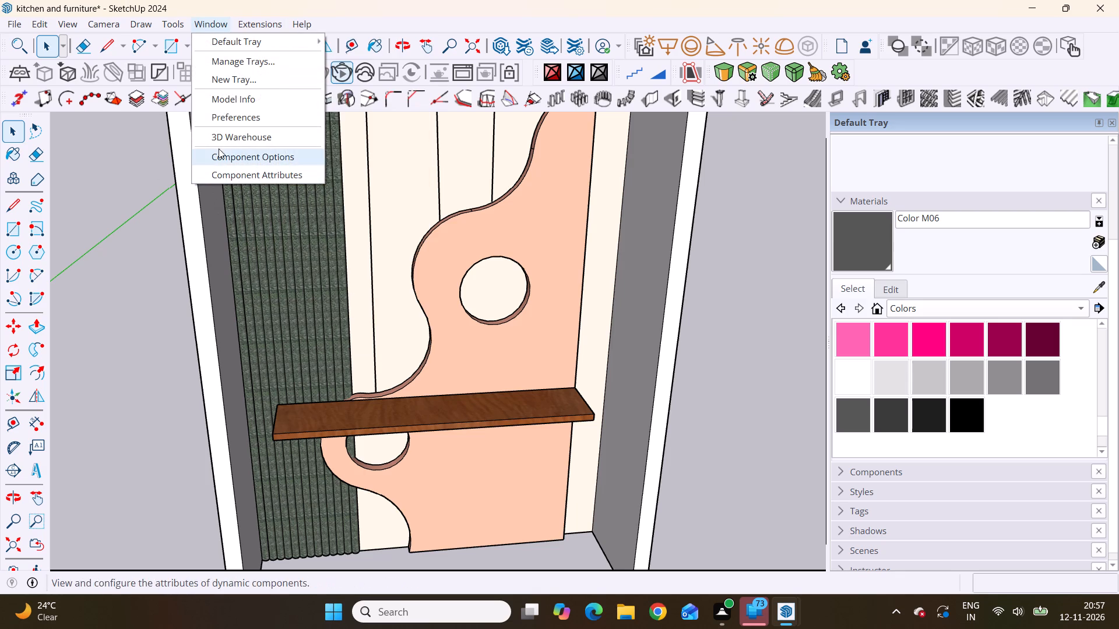
pyautogui.click(219, 142)
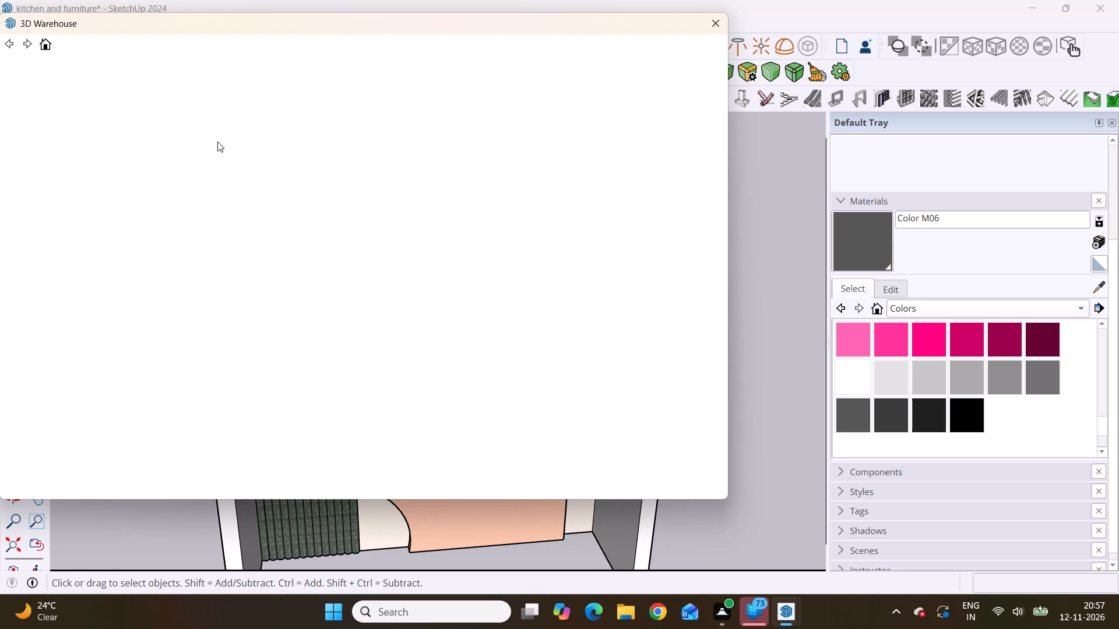
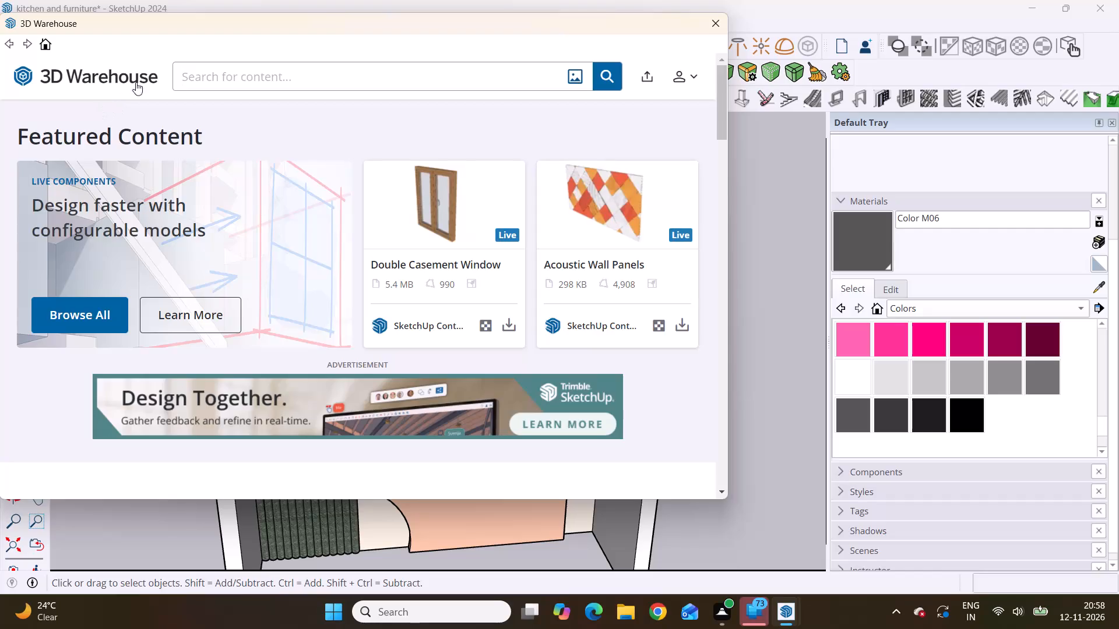
# Search the 3D Warehouse for "rabbbit model" and check the results page.
pyautogui.click(195, 73)
pyautogui.write('ra')
pyautogui.write('bi')
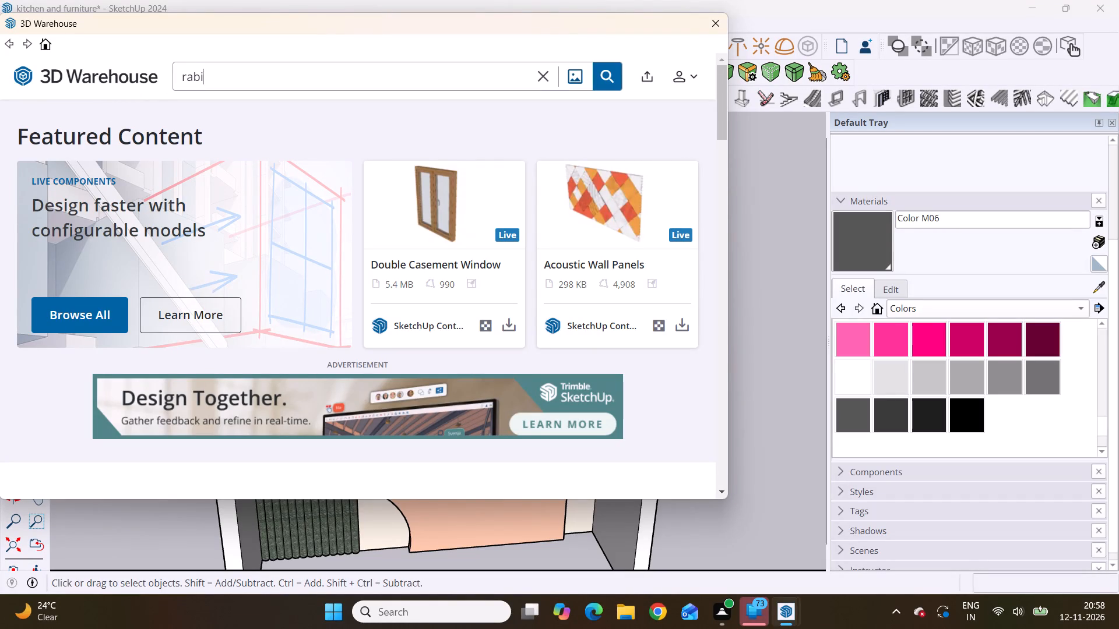
pyautogui.press('BackSpace')
pyautogui.write('bbit mo')
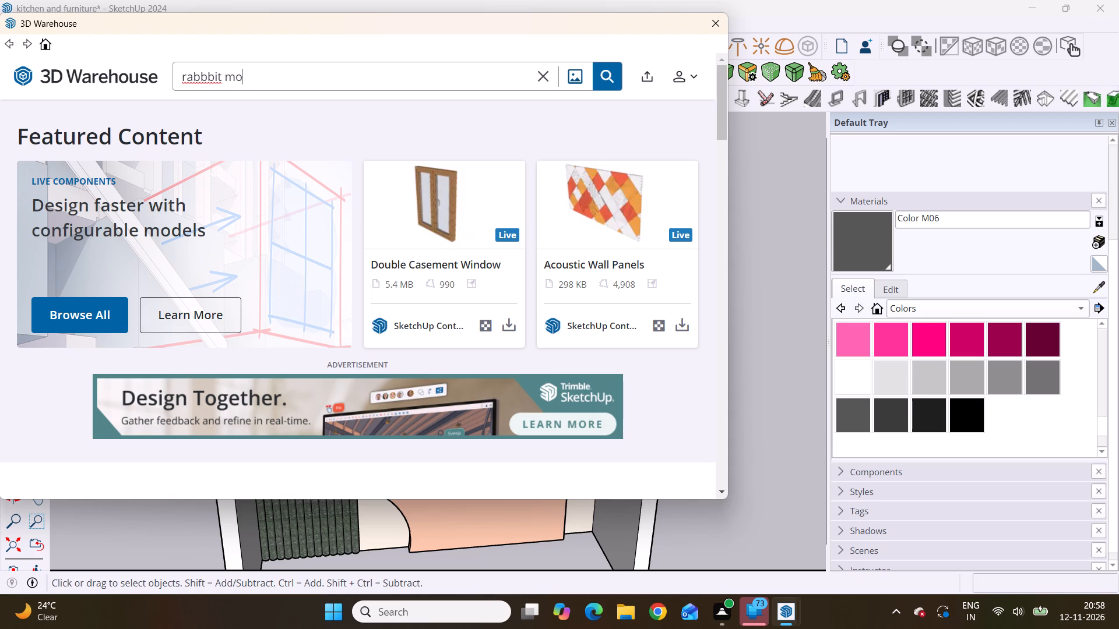
pyautogui.write('de')
pyautogui.press('l')
pyautogui.click(621, 77)
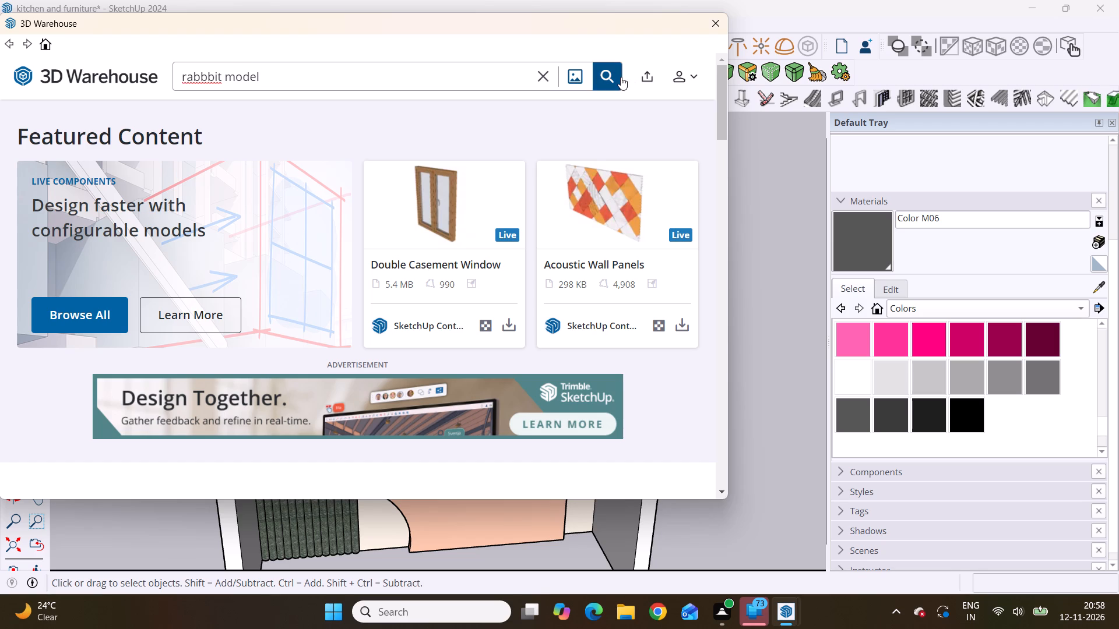
pyautogui.scroll(-2, 350, 225)
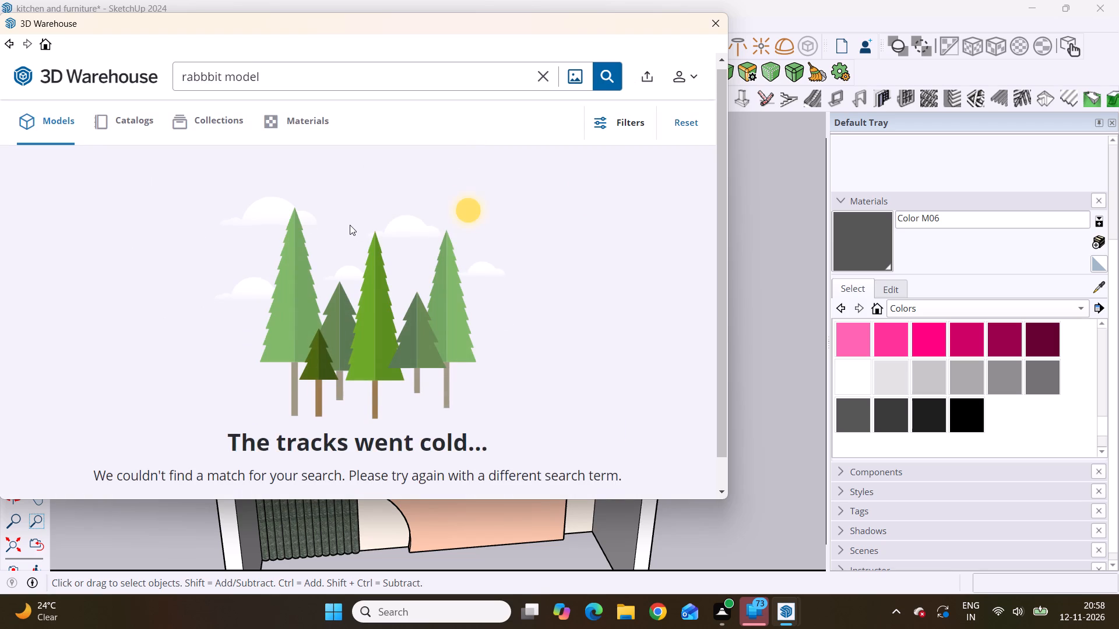
pyautogui.scroll(-4, 350, 225)
pyautogui.scroll(4, 356, 346)
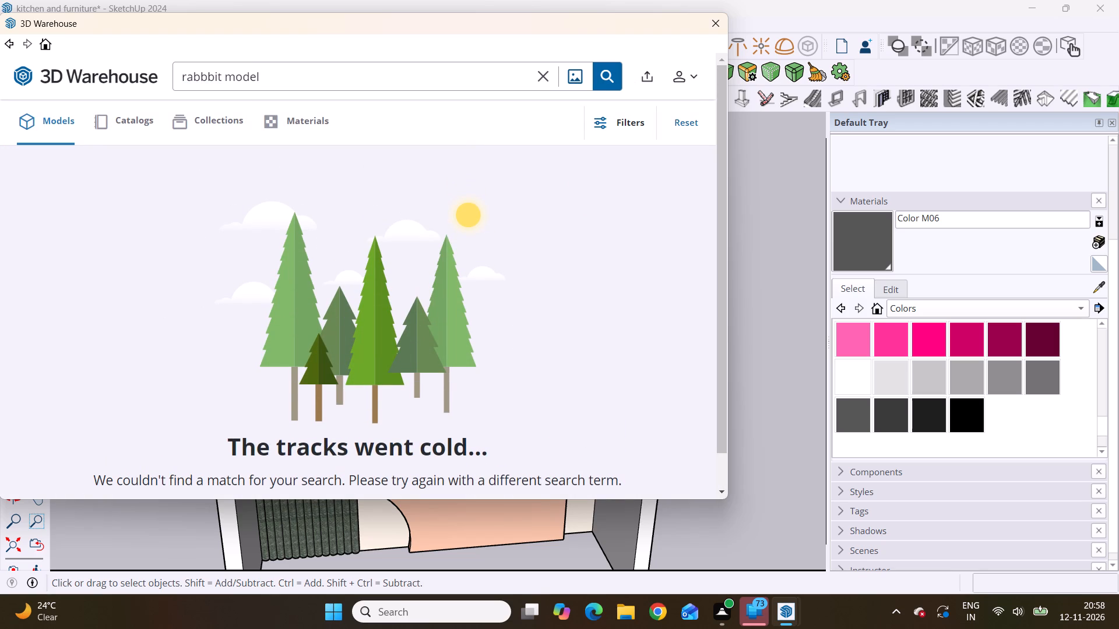
# Change the model search to "rabbit modles" and check the results page.
pyautogui.click(298, 69)
pyautogui.click(298, 69)
pyautogui.press('BackSpace')
pyautogui.press('BackSpace')
pyautogui.press('BackSpace')
pyautogui.press('BackSpace')
pyautogui.press('BackSpace')
pyautogui.press('BackSpace')
pyautogui.press('BackSpace')
pyautogui.press('BackSpace')
pyautogui.press('BackSpace')
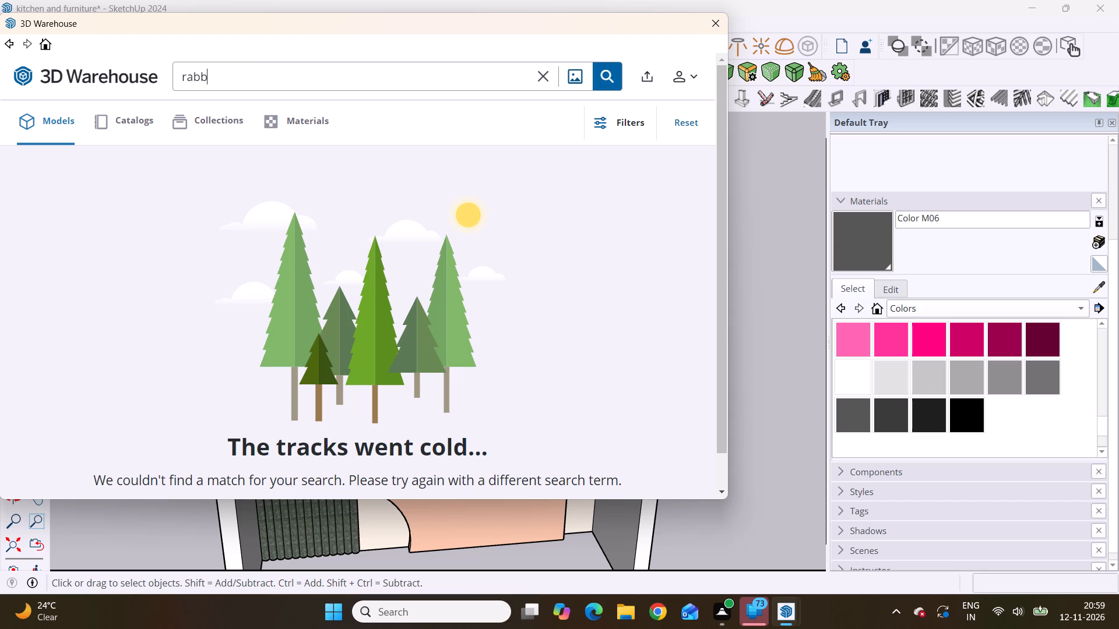
pyautogui.write('it')
pyautogui.press('space')
pyautogui.write('mo')
pyautogui.press('d')
pyautogui.write('les')
pyautogui.click(603, 90)
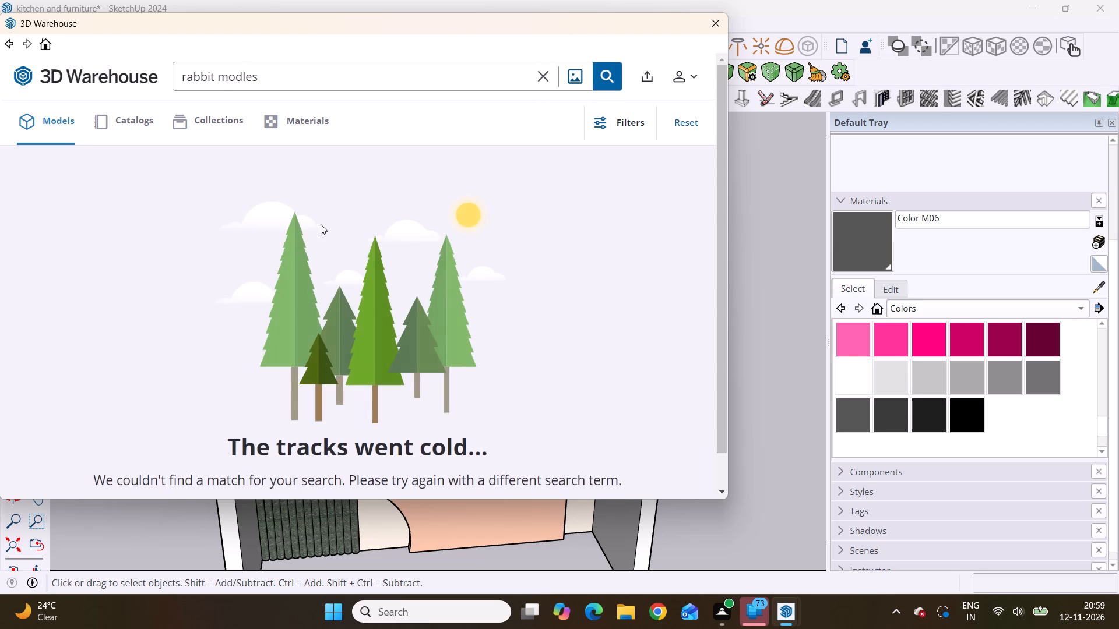
pyautogui.scroll(-6, 308, 275)
pyautogui.scroll(5, 219, 72)
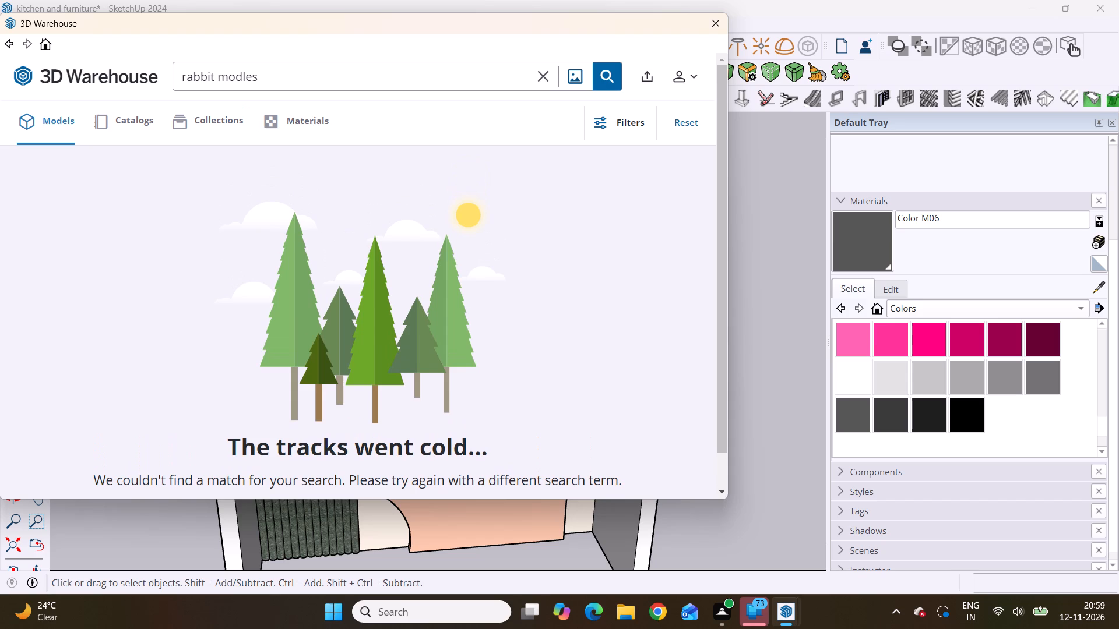
# Correct the search term to "rabbit models", run the search and look through the resulting models.
pyautogui.click(261, 77)
pyautogui.scroll(5, 244, 76)
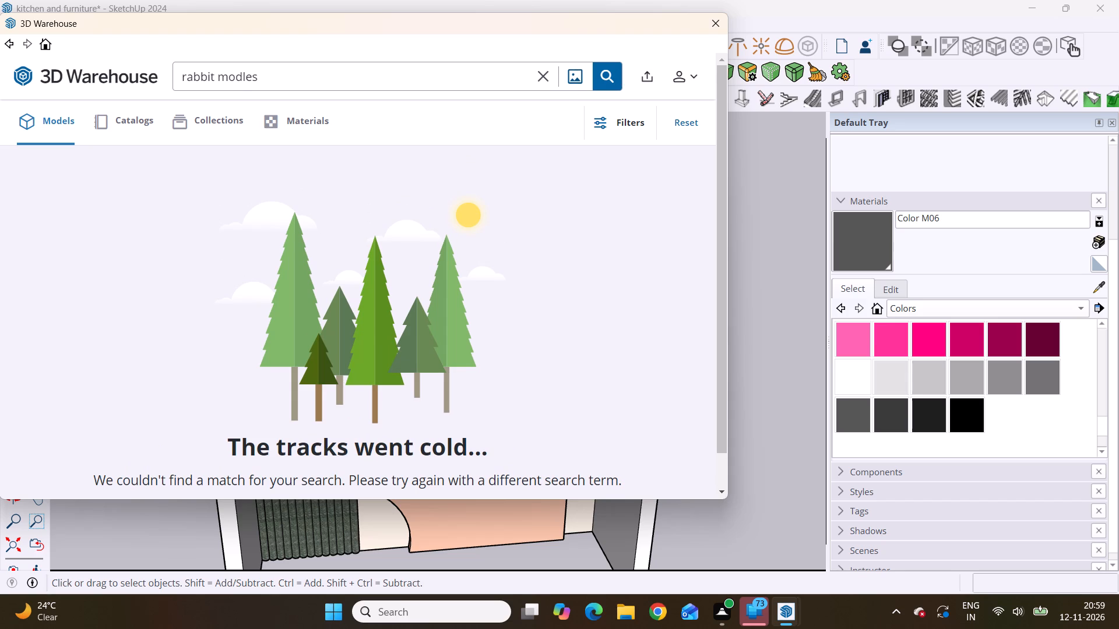
pyautogui.click(242, 77)
pyautogui.click(251, 79)
pyautogui.press('BackSpace')
pyautogui.press('BackSpace')
pyautogui.write('el')
pyautogui.click(604, 70)
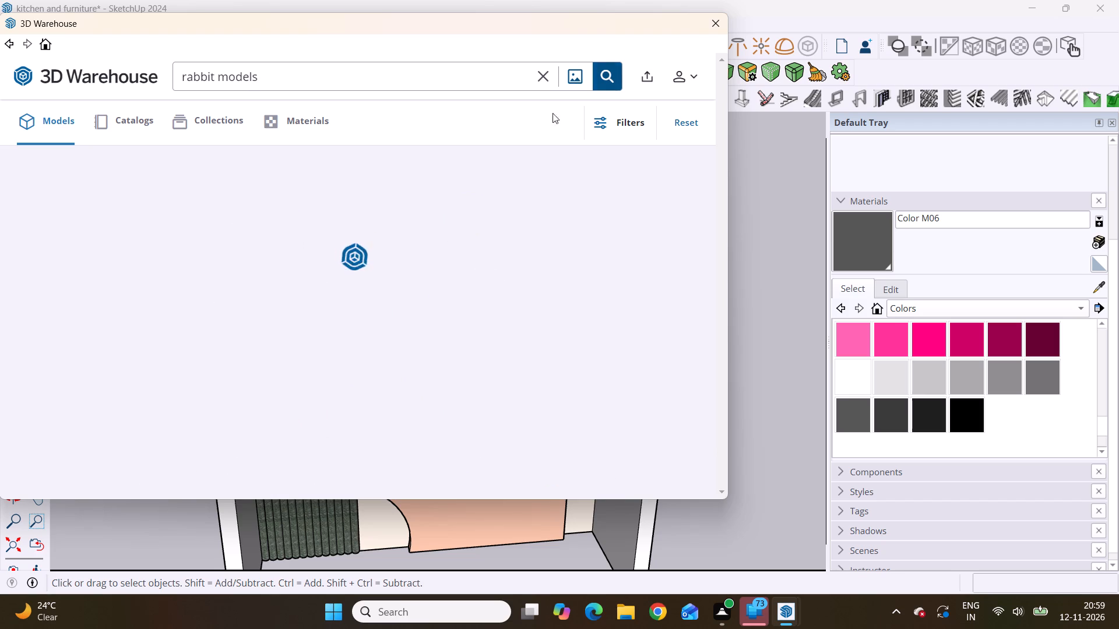
pyautogui.scroll(-5, 332, 288)
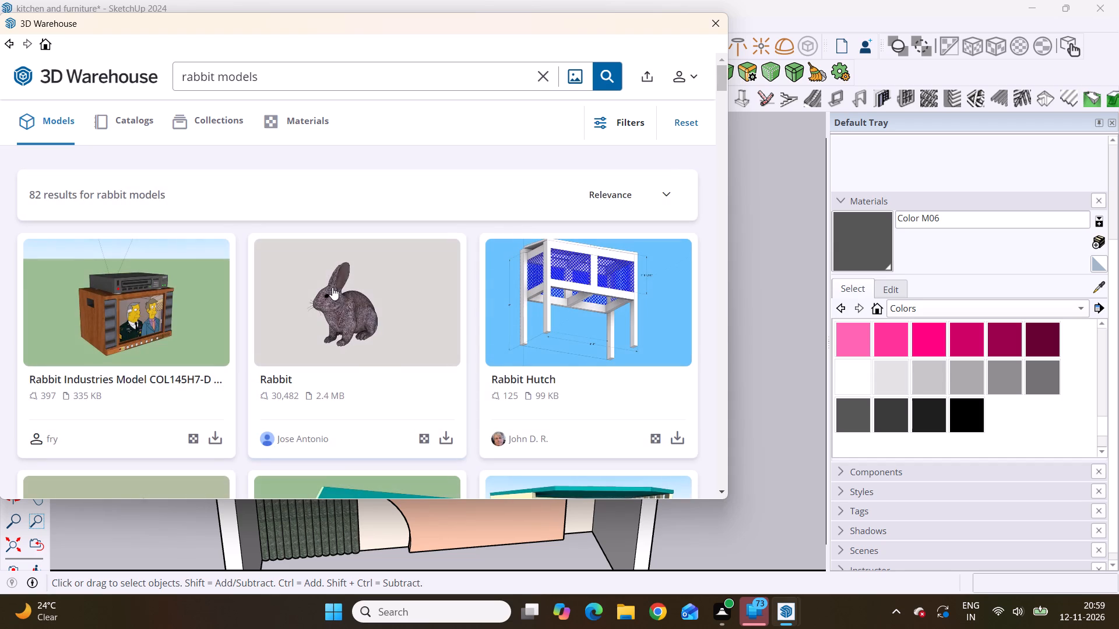
pyautogui.scroll(-6, 298, 308)
pyautogui.scroll(3, 398, 324)
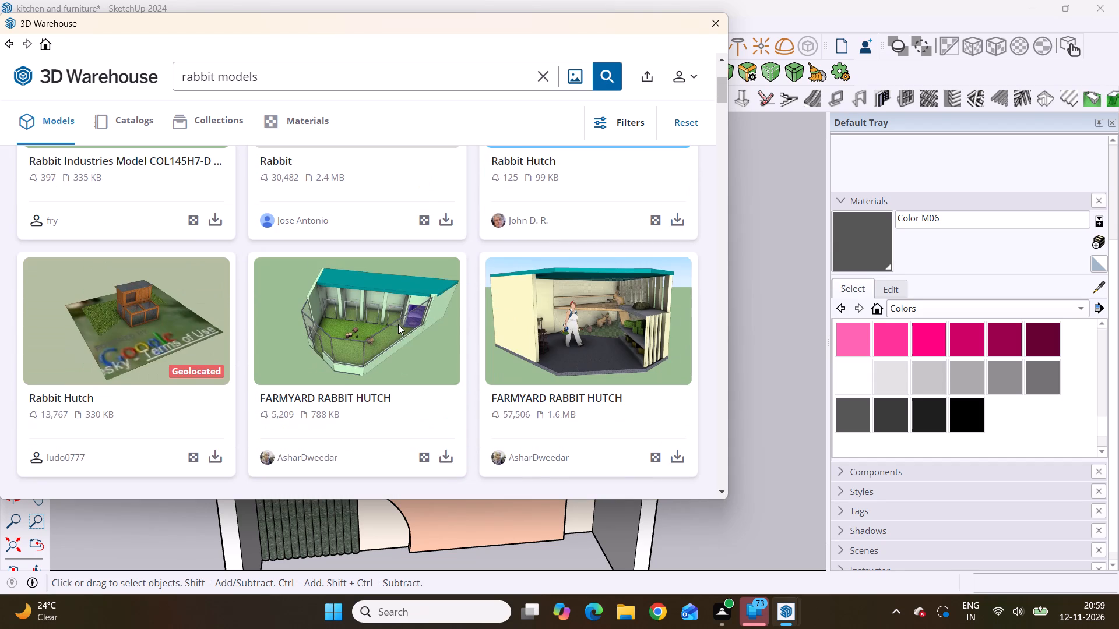
# Search the model library for "rabbit model statchu" and check the results page.
pyautogui.click(283, 83)
pyautogui.press('BackSpace')
pyautogui.press('space')
pyautogui.write('sta')
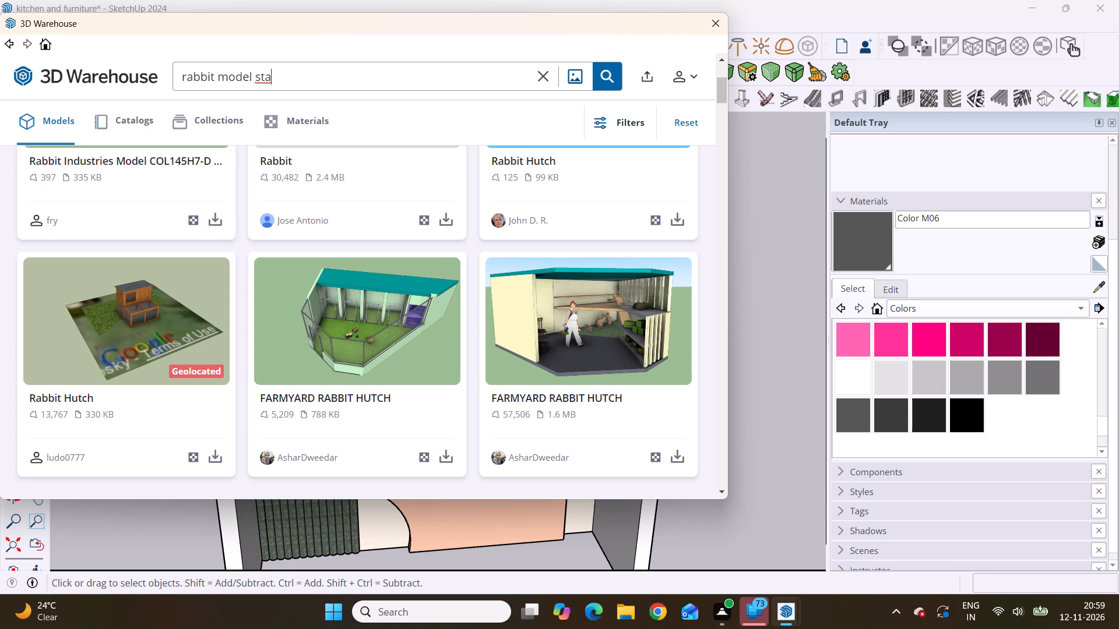
pyautogui.write('tchu')
pyautogui.click(603, 76)
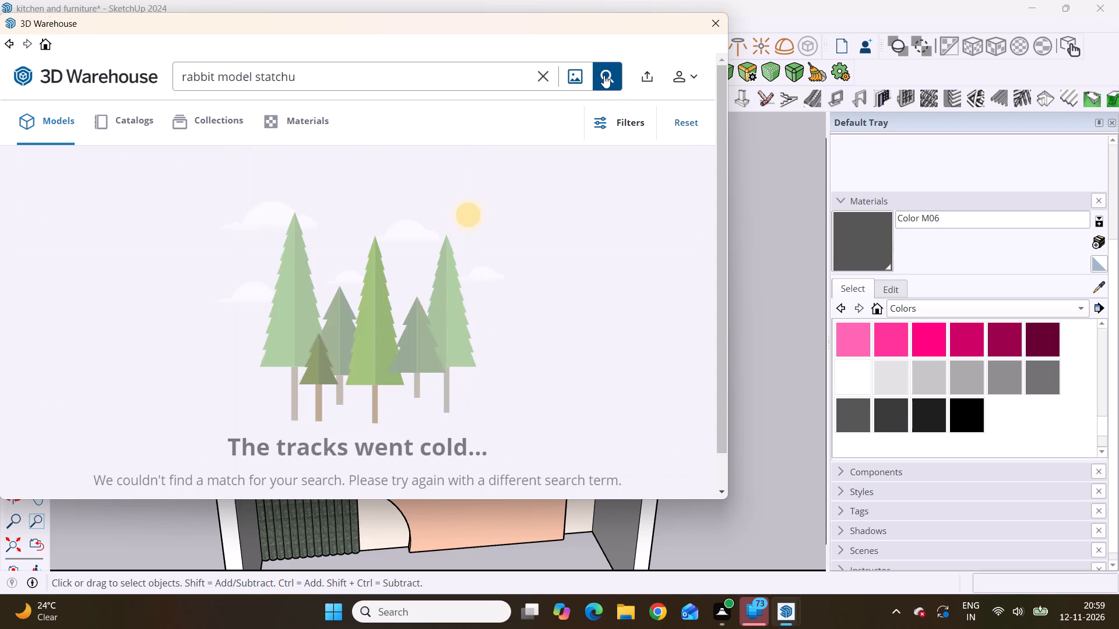
pyautogui.scroll(-2, 388, 295)
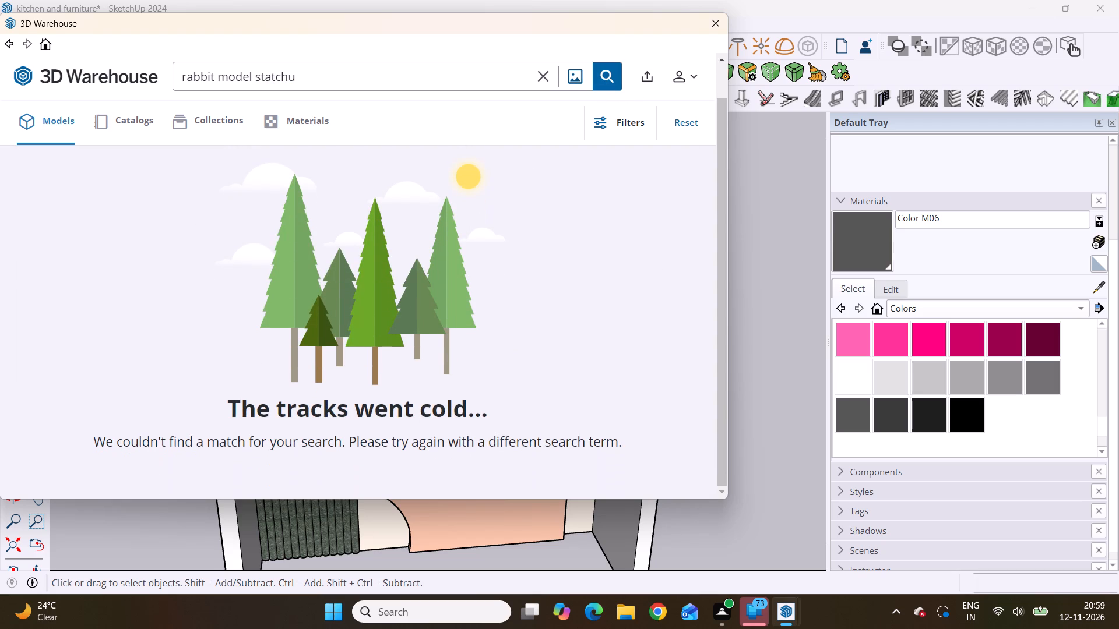
# Clear the whole search term and close the 3D Warehouse.
pyautogui.click(304, 84)
pyautogui.press('BackSpace')
pyautogui.press('BackSpace')
pyautogui.press('BackSpace')
pyautogui.press('BackSpace')
pyautogui.press('BackSpace')
pyautogui.press('BackSpace')
pyautogui.press('BackSpace')
pyautogui.press('BackSpace')
pyautogui.press('BackSpace')
pyautogui.press('BackSpace')
pyautogui.press('BackSpace')
pyautogui.press('BackSpace')
pyautogui.press('BackSpace')
pyautogui.press('BackSpace')
pyautogui.press('BackSpace')
pyautogui.press('BackSpace')
pyautogui.press('BackSpace')
pyautogui.press('BackSpace')
pyautogui.press('BackSpace')
pyautogui.press('BackSpace')
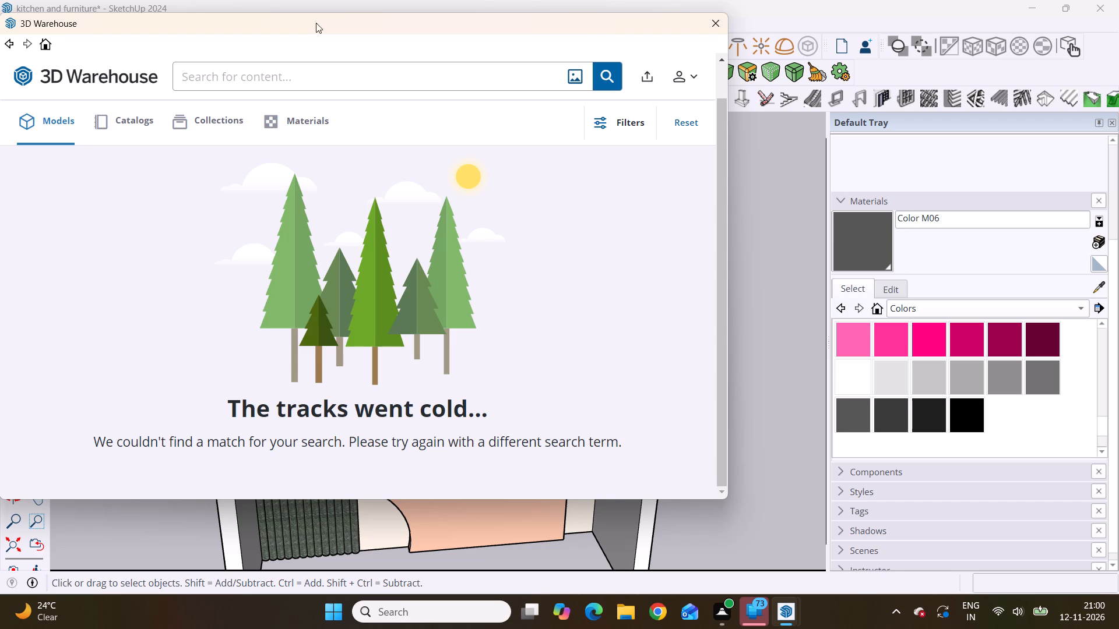
pyautogui.click(715, 20)
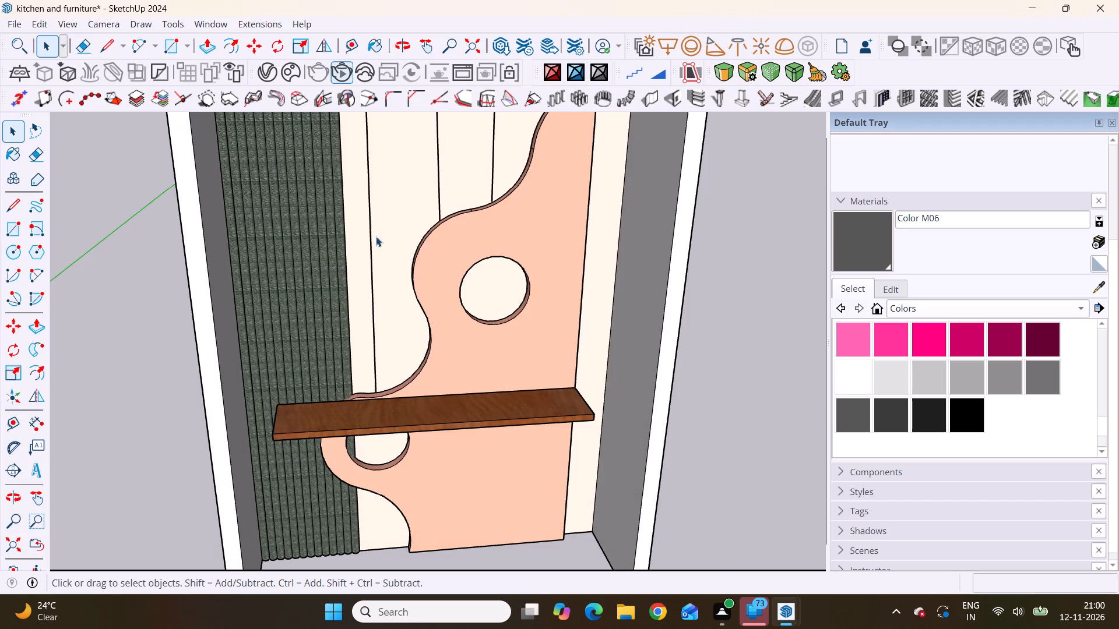
# Examine the vase and plant decor on the shelf in the wall niche reference picture.
pyautogui.scroll(-16, 350, 280)
pyautogui.scroll(11, 173, 384)
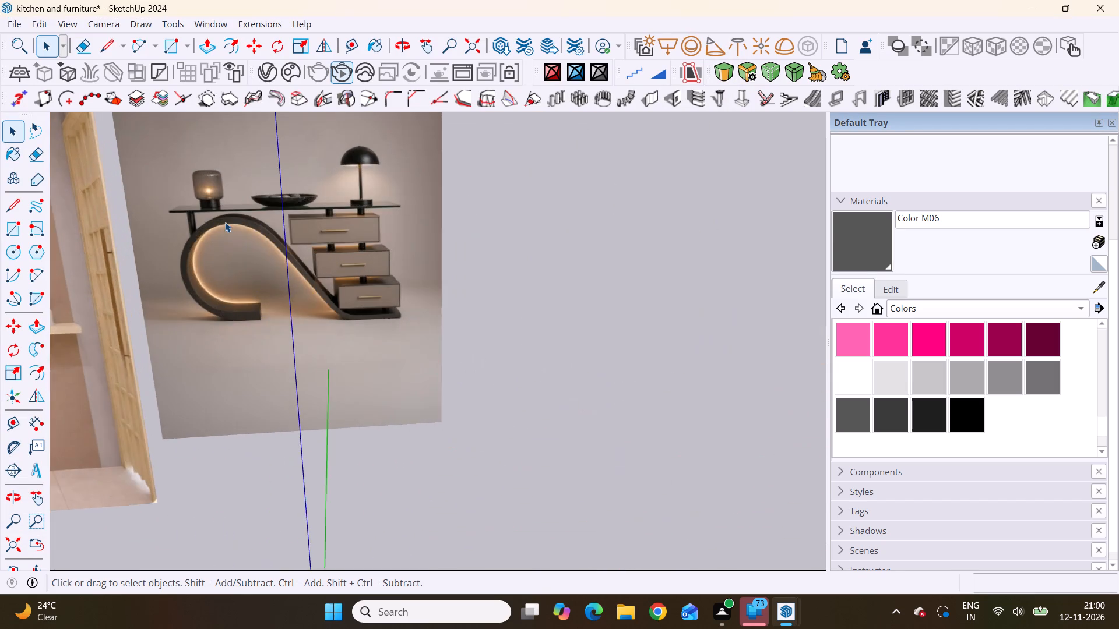
pyautogui.scroll(-7, 456, 278)
pyautogui.scroll(16, 54, 323)
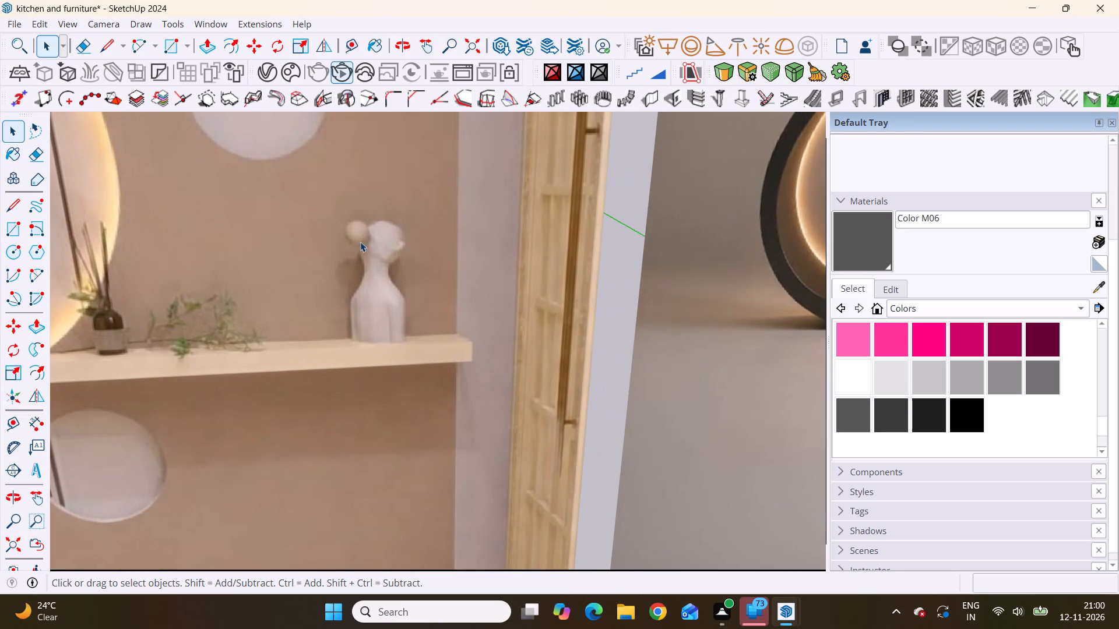
pyautogui.scroll(-2, 128, 328)
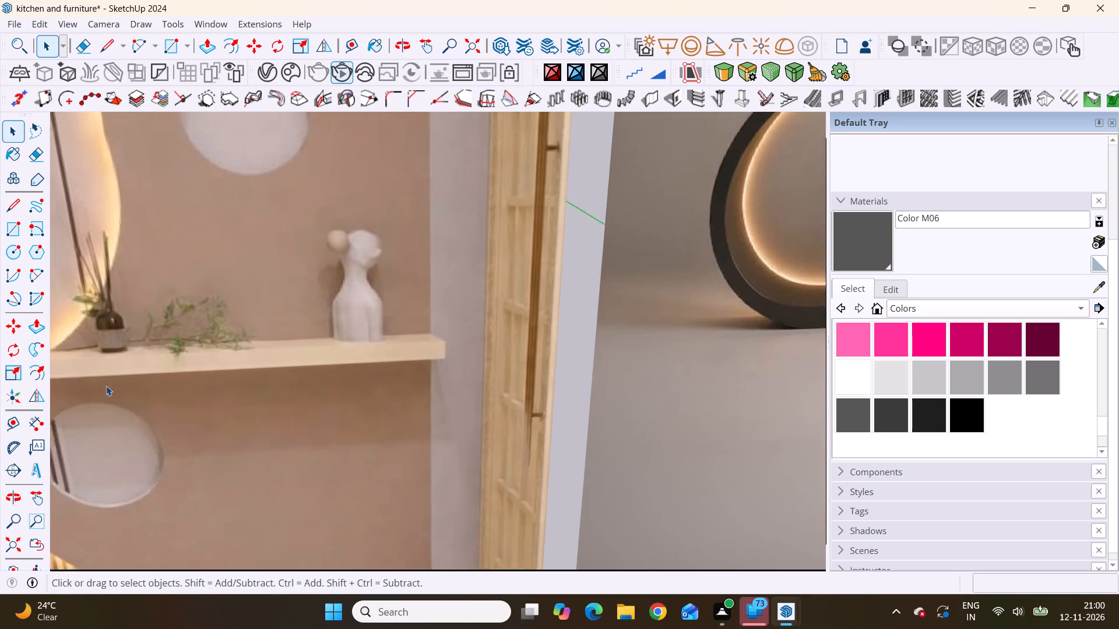
pyautogui.scroll(-19, 106, 386)
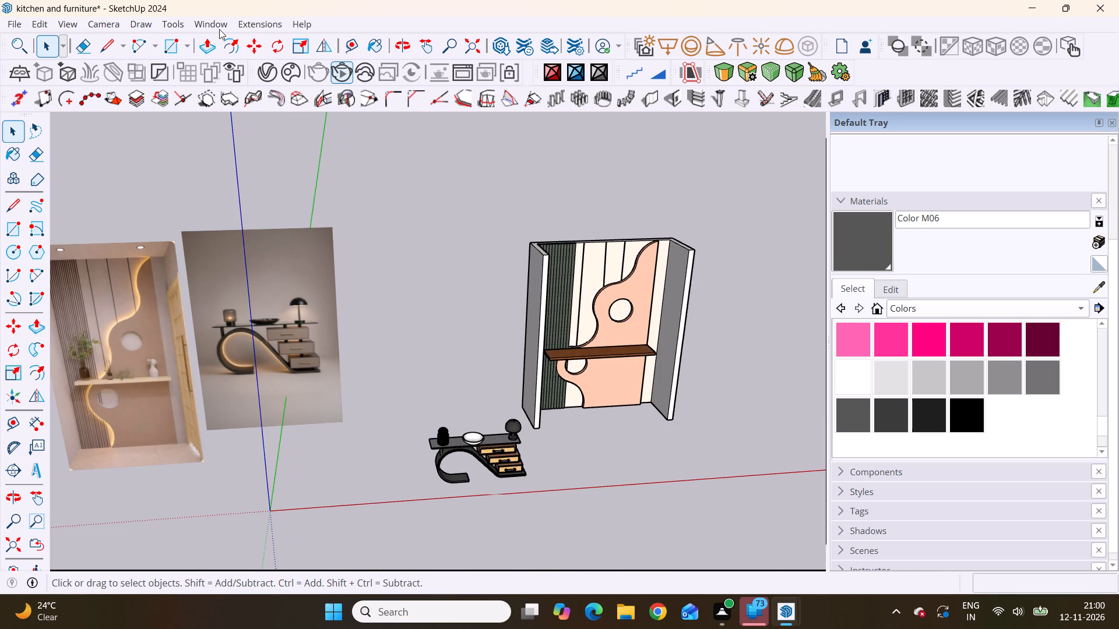
pyautogui.scroll(4, 219, 29)
# Search the 3D Warehouse models for "decarative items" in place of the old rabbit term, check the results page and close the library.
pyautogui.click(196, 23)
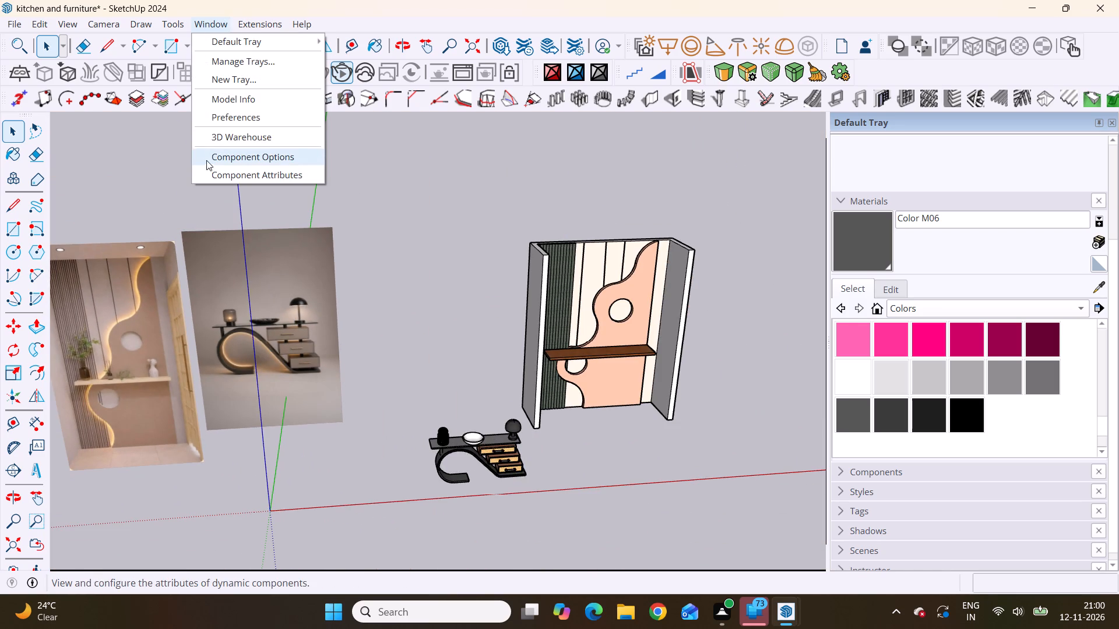
pyautogui.click(212, 138)
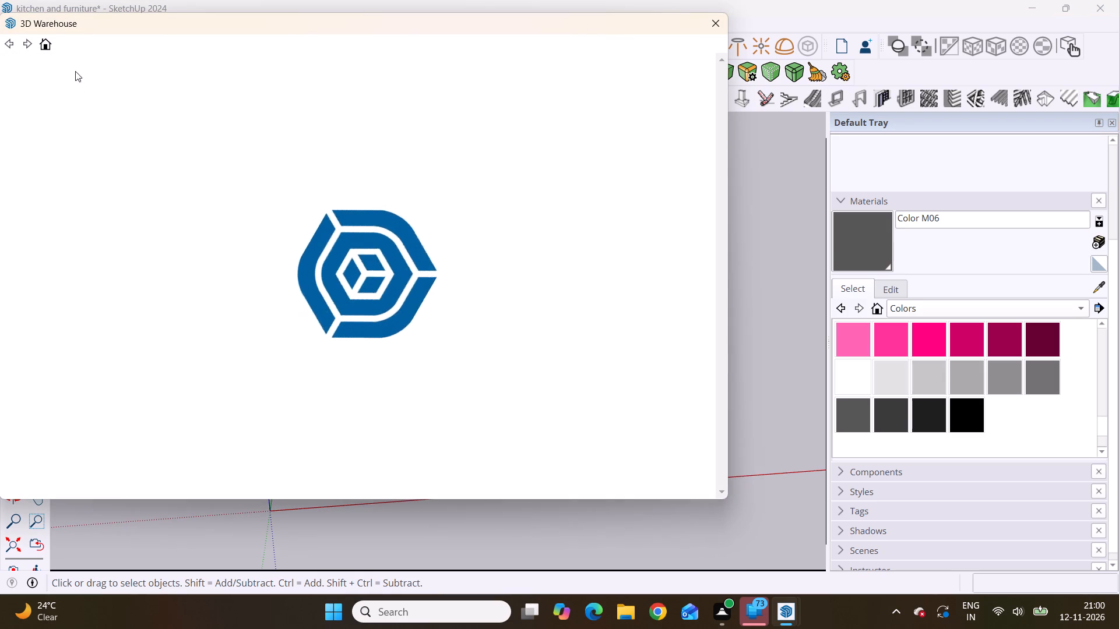
pyautogui.click(298, 72)
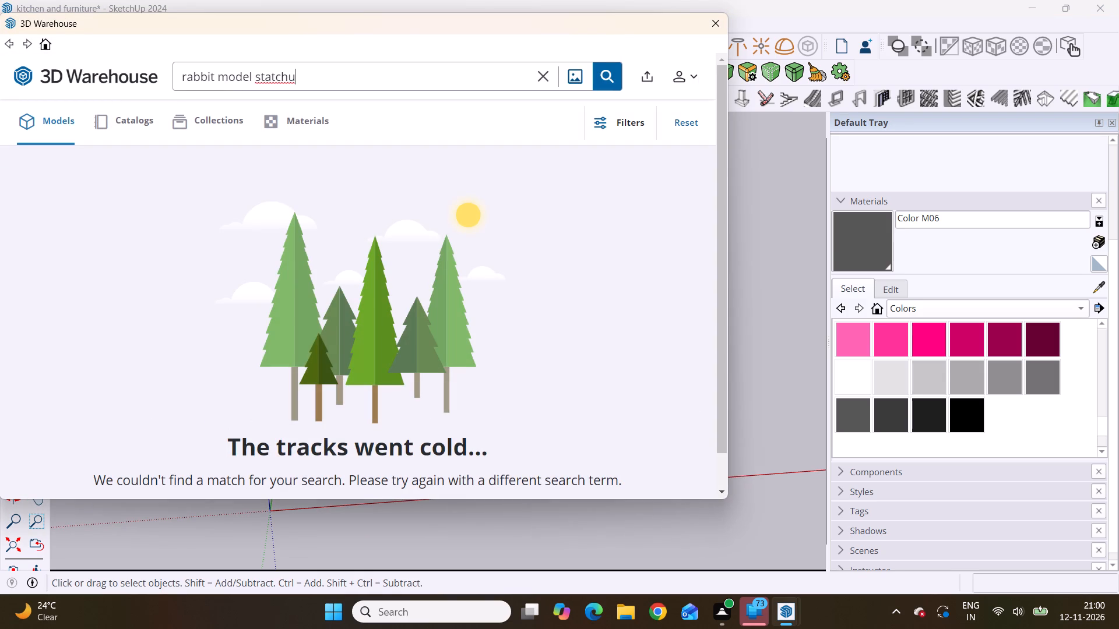
pyautogui.press('BackSpace')
pyautogui.press('BackSpace')
pyautogui.press('BackSpace')
pyautogui.press('BackSpace')
pyautogui.press('BackSpace')
pyautogui.press('BackSpace')
pyautogui.press('BackSpace')
pyautogui.press('BackSpace')
pyautogui.press('BackSpace')
pyautogui.press('BackSpace')
pyautogui.press('BackSpace')
pyautogui.press('BackSpace')
pyautogui.press('BackSpace')
pyautogui.press('BackSpace')
pyautogui.press('BackSpace')
pyautogui.press('BackSpace')
pyautogui.press('BackSpace')
pyautogui.press('BackSpace')
pyautogui.press('BackSpace')
pyautogui.press('BackSpace')
pyautogui.write('decata')
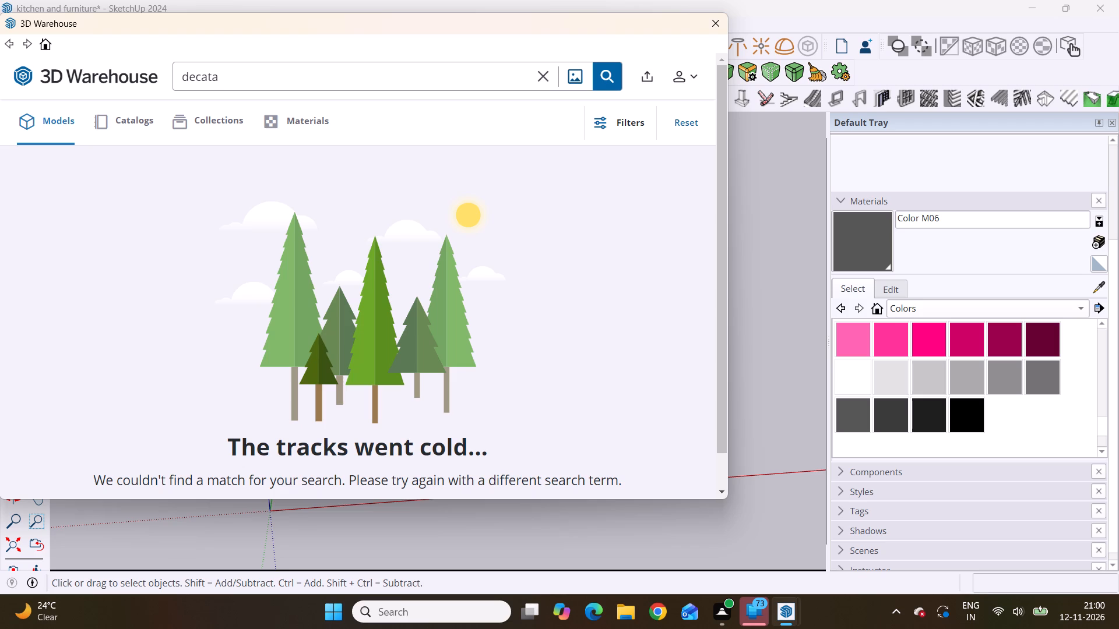
pyautogui.press('BackSpace')
pyautogui.press('BackSpace')
pyautogui.write('rative ite')
pyautogui.write('ms')
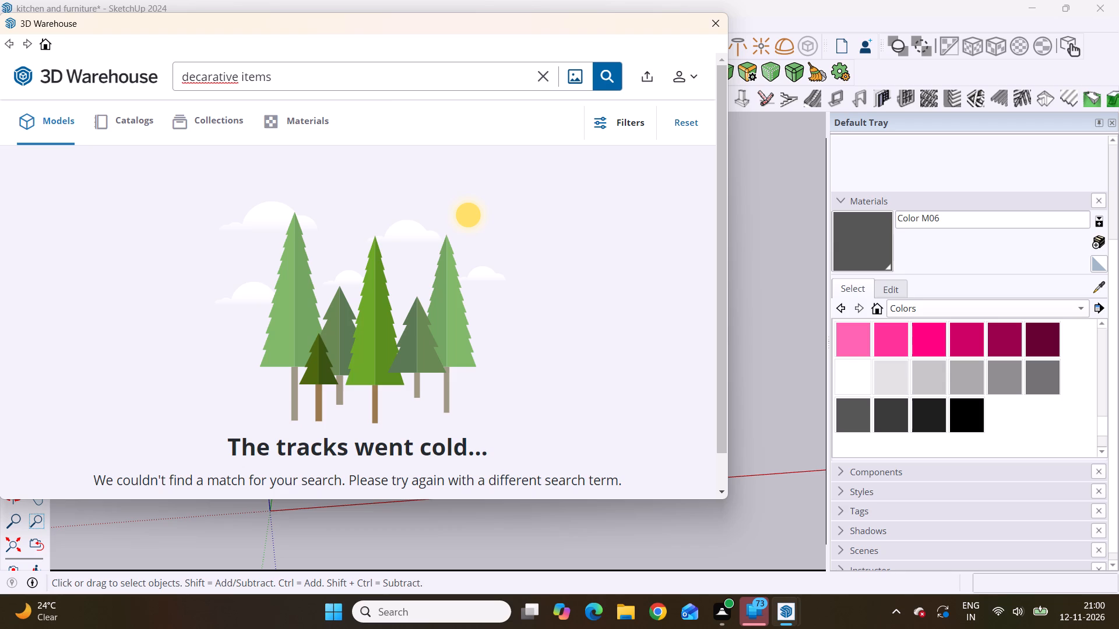
pyautogui.click(593, 82)
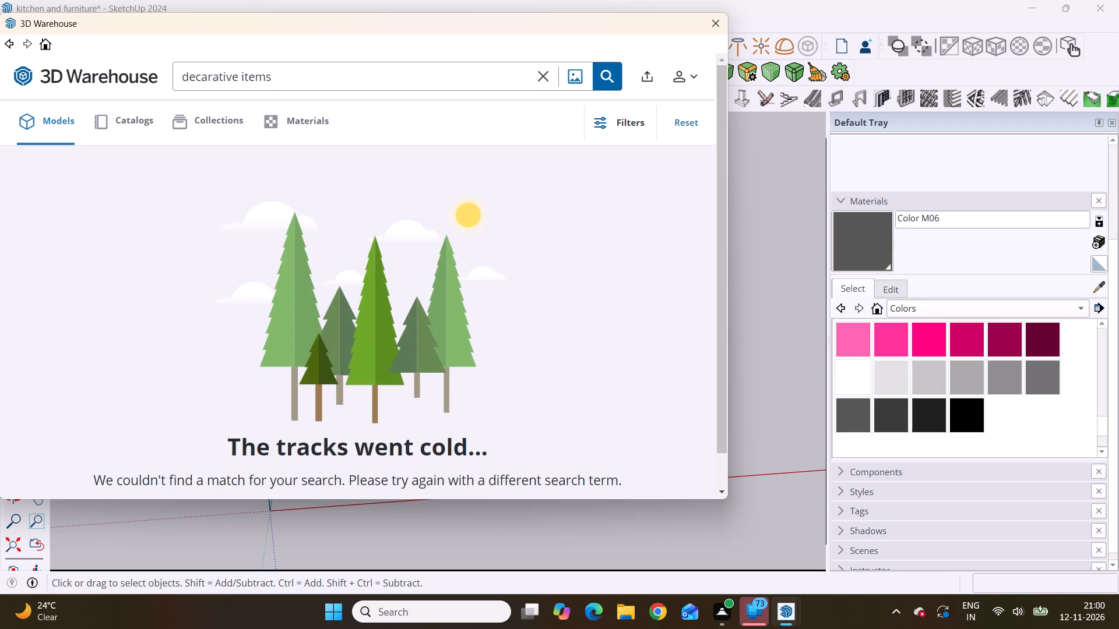
pyautogui.click(288, 76)
pyautogui.click(719, 20)
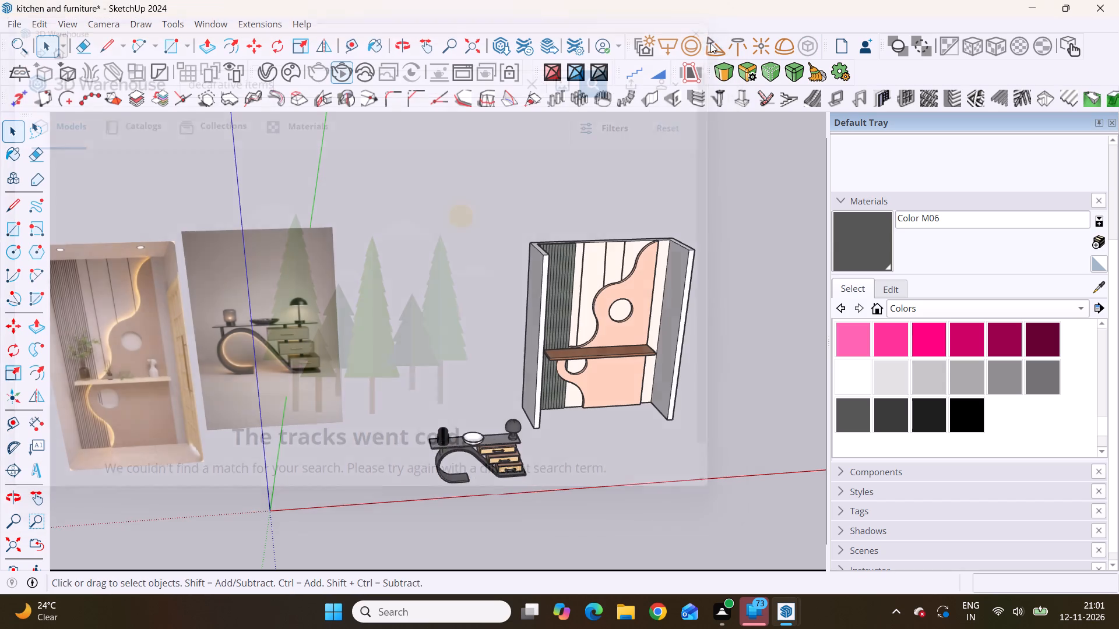
pyautogui.scroll(-7, 287, 267)
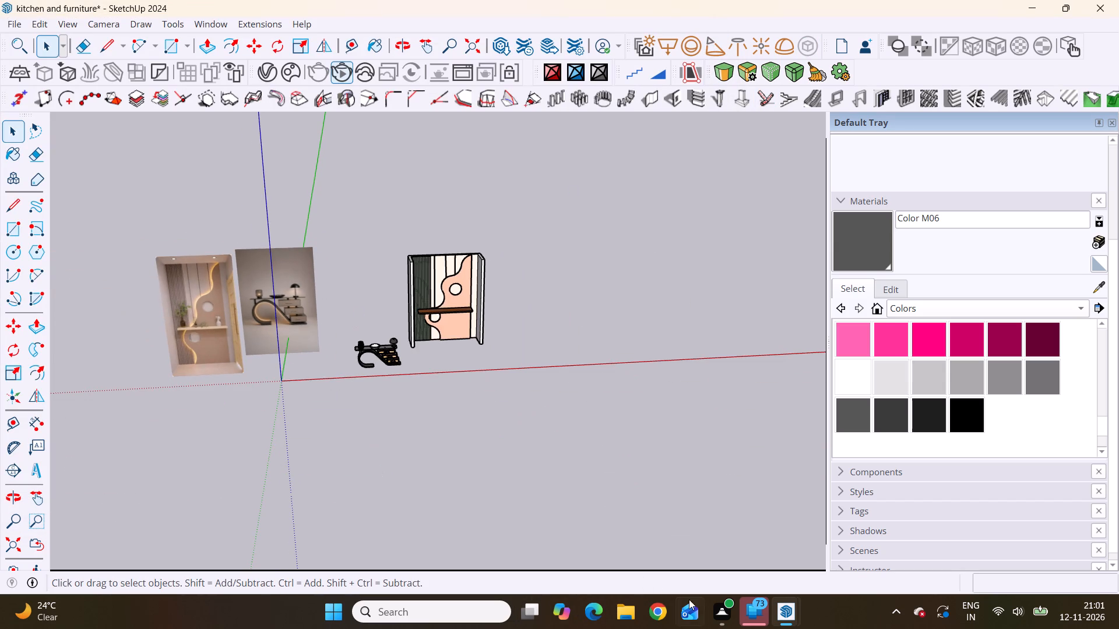
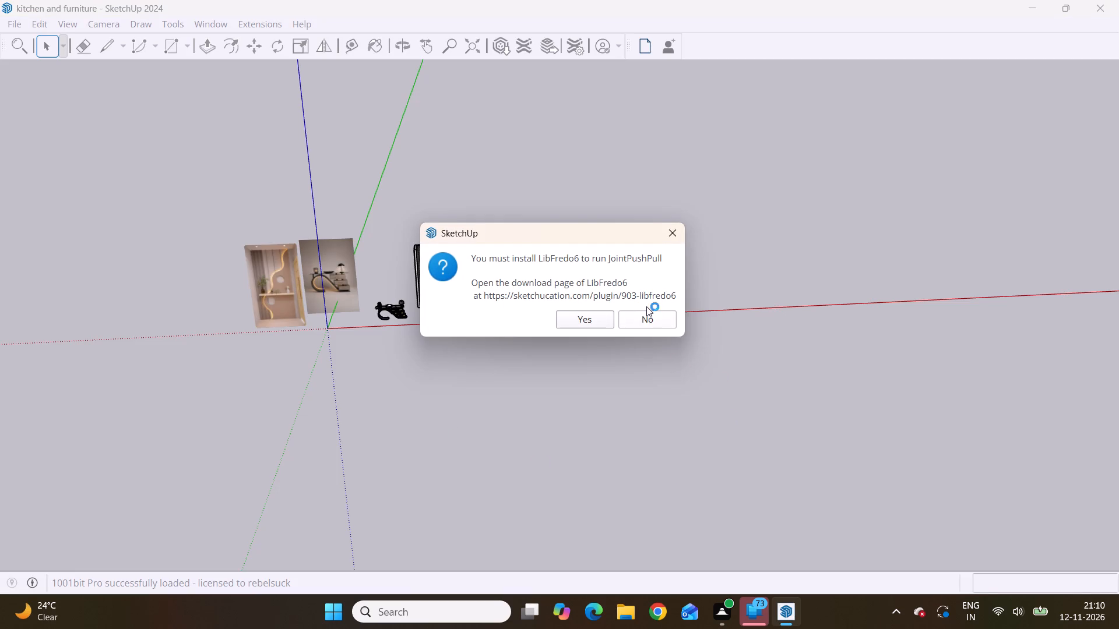
# Decline the LibFredo6 download, close the extension errors report and ignore the extension updates.
pyautogui.click(646, 323)
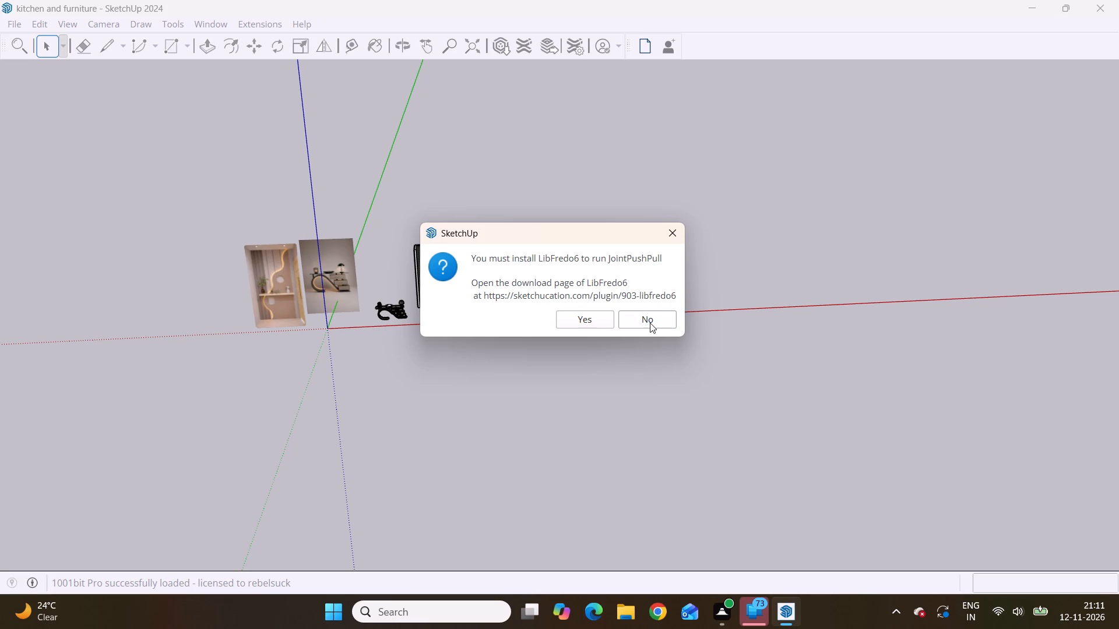
pyautogui.click(650, 322)
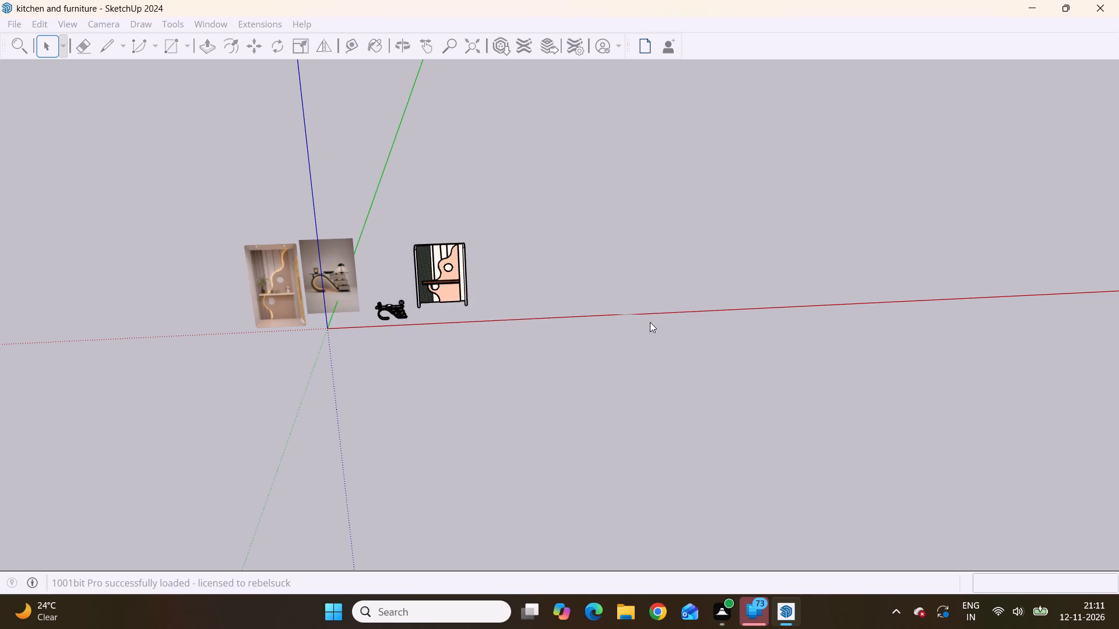
pyautogui.scroll(-7, 420, 292)
pyautogui.scroll(5, 420, 291)
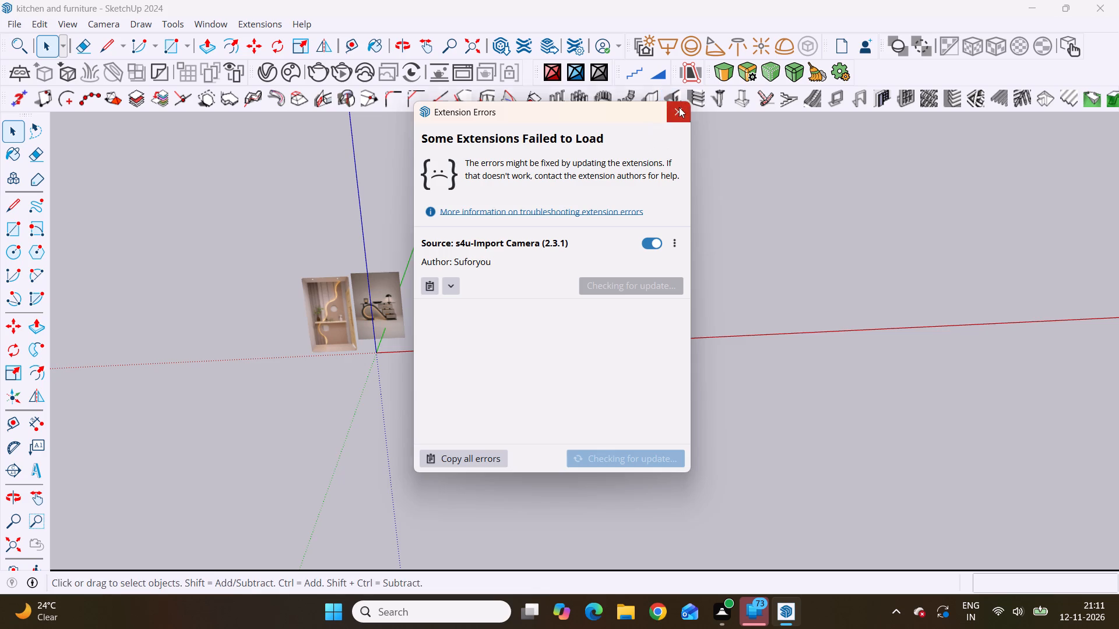
pyautogui.click(679, 107)
pyautogui.scroll(-4, 409, 311)
pyautogui.moveTo(406, 312); pyautogui.dragTo(303, 150, button='middle')
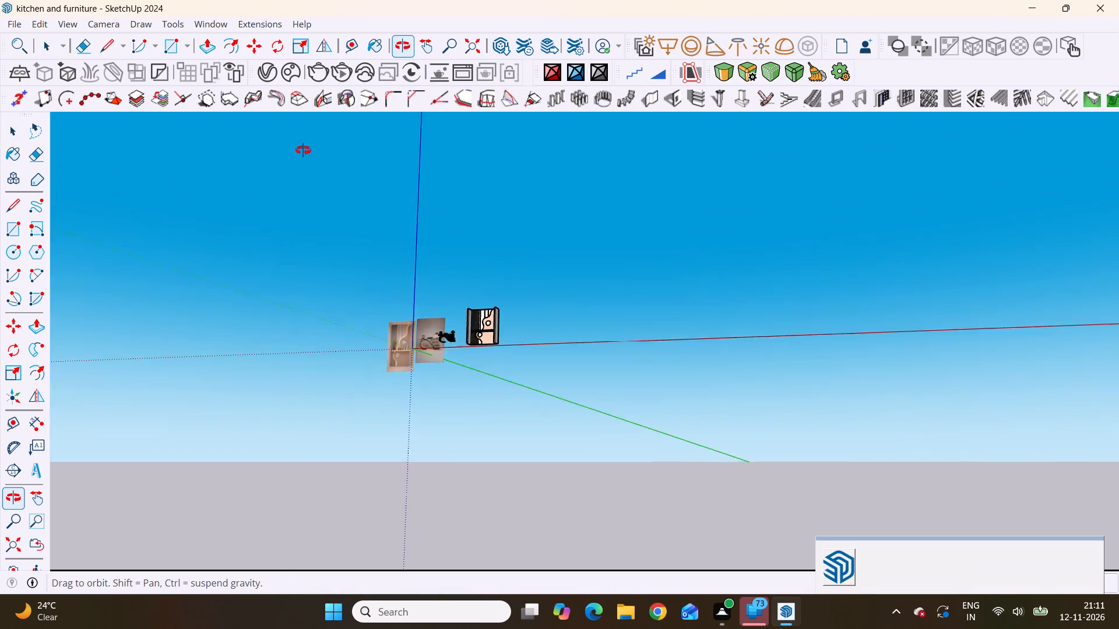
pyautogui.moveTo(303, 150); pyautogui.dragTo(419, 228, button='middle')
pyautogui.scroll(6, 419, 257)
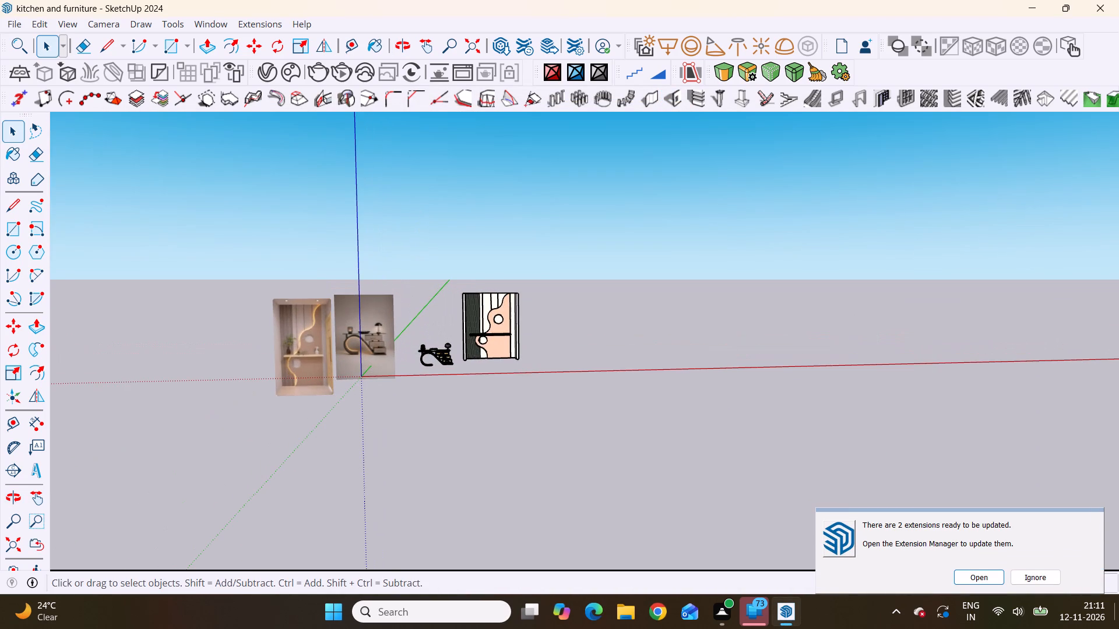
pyautogui.scroll(-4, 998, 453)
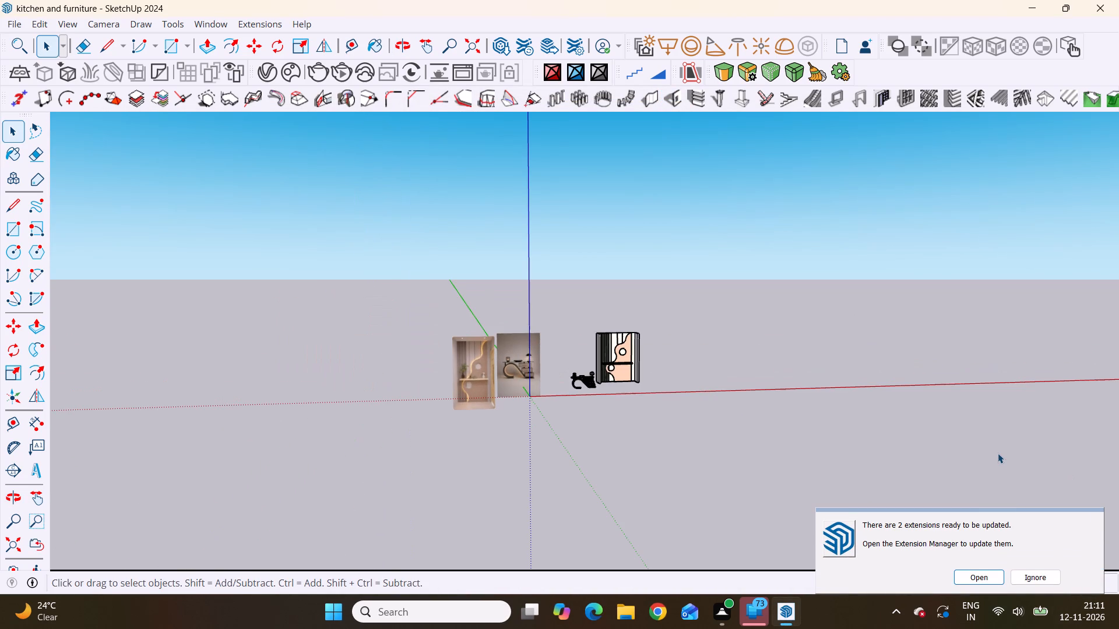
pyautogui.click(1029, 584)
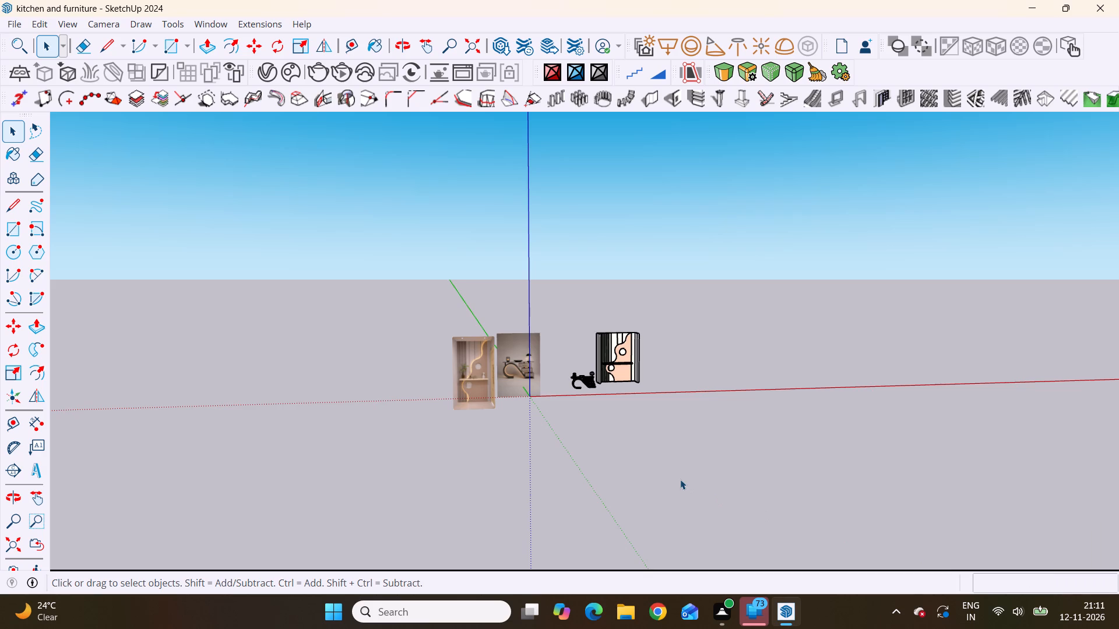
# Delete the console table reference picture.
pyautogui.scroll(14, 606, 416)
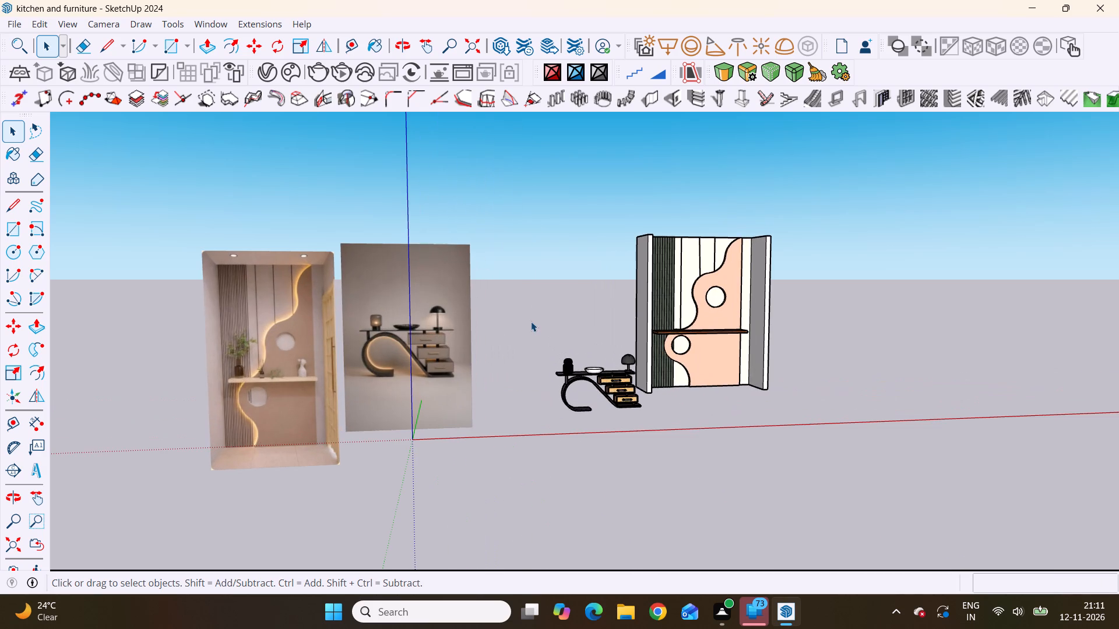
pyautogui.scroll(-2, 411, 288)
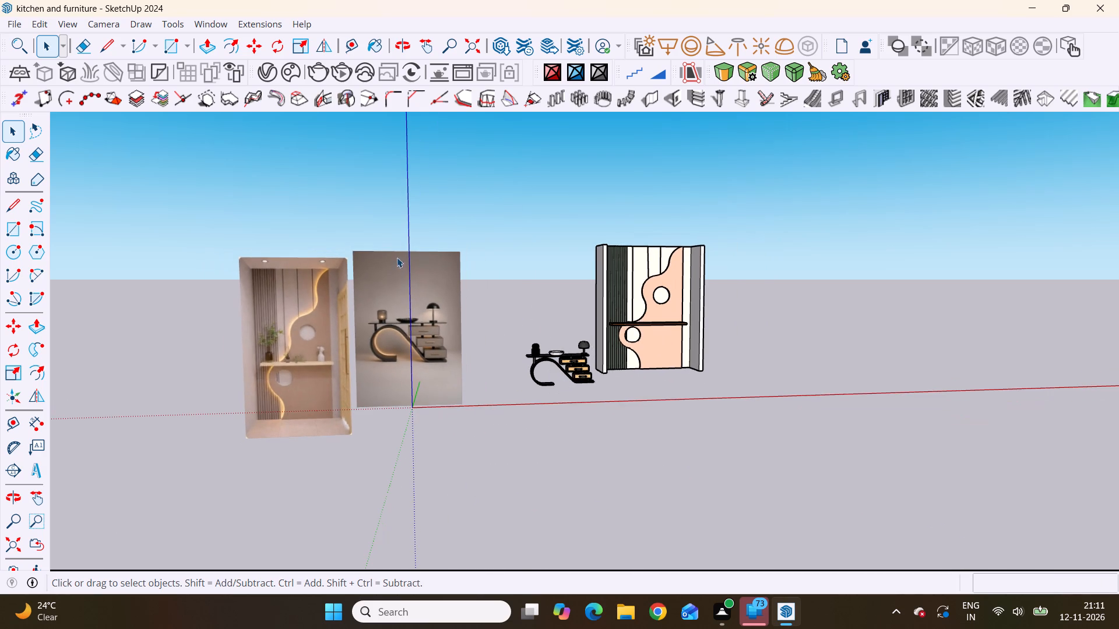
pyautogui.moveTo(483, 224); pyautogui.dragTo(238, 424)
pyautogui.click(444, 190)
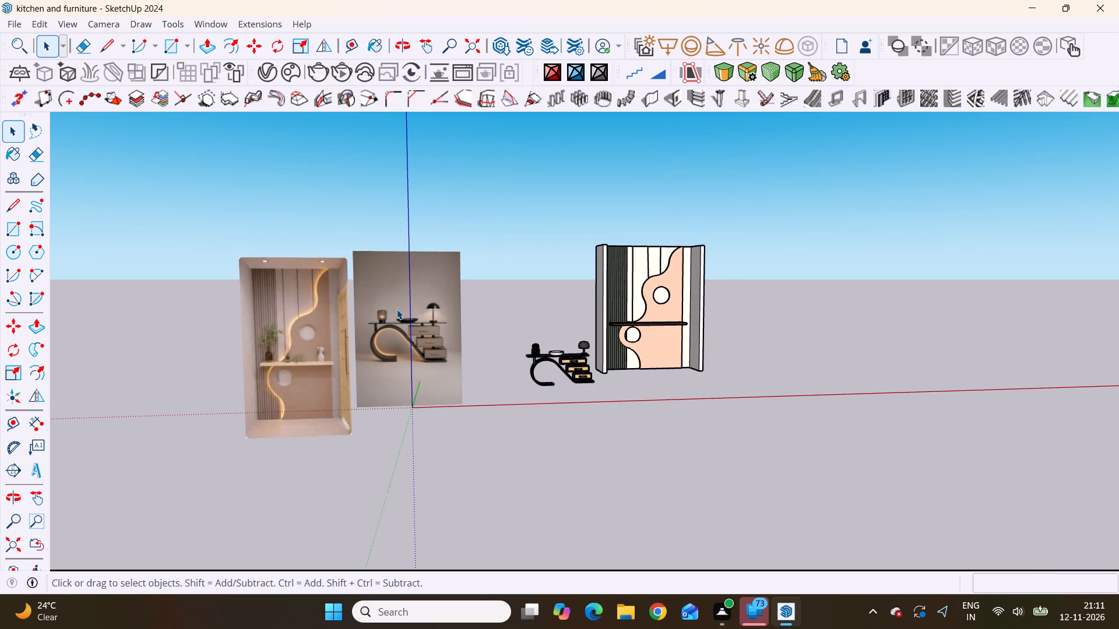
pyautogui.click(397, 309)
pyautogui.doubleClick(397, 309)
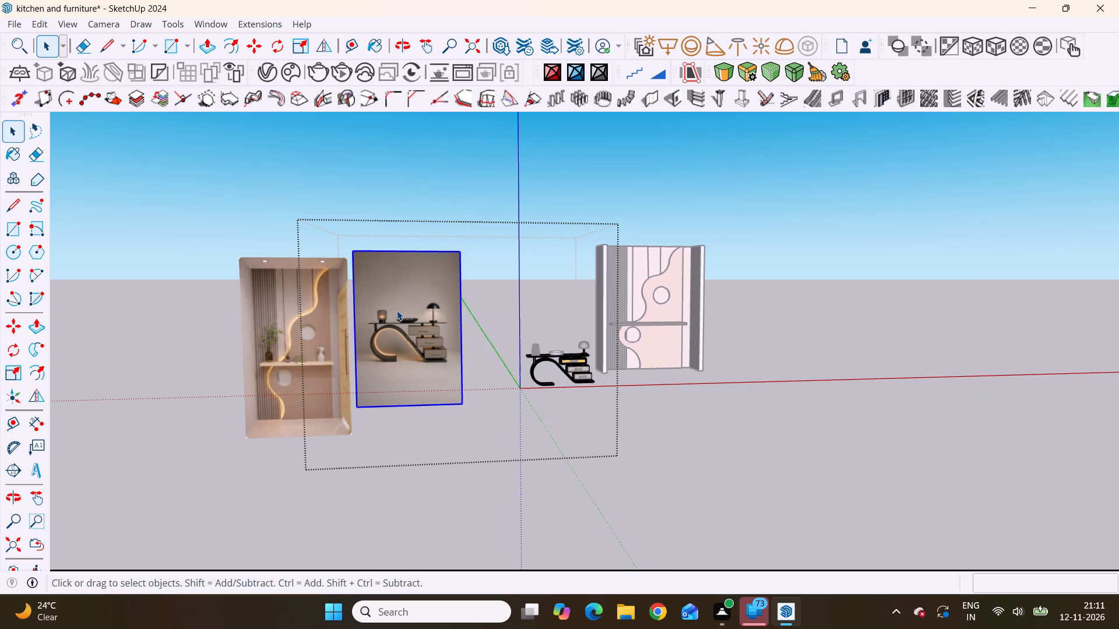
pyautogui.press('Delete')
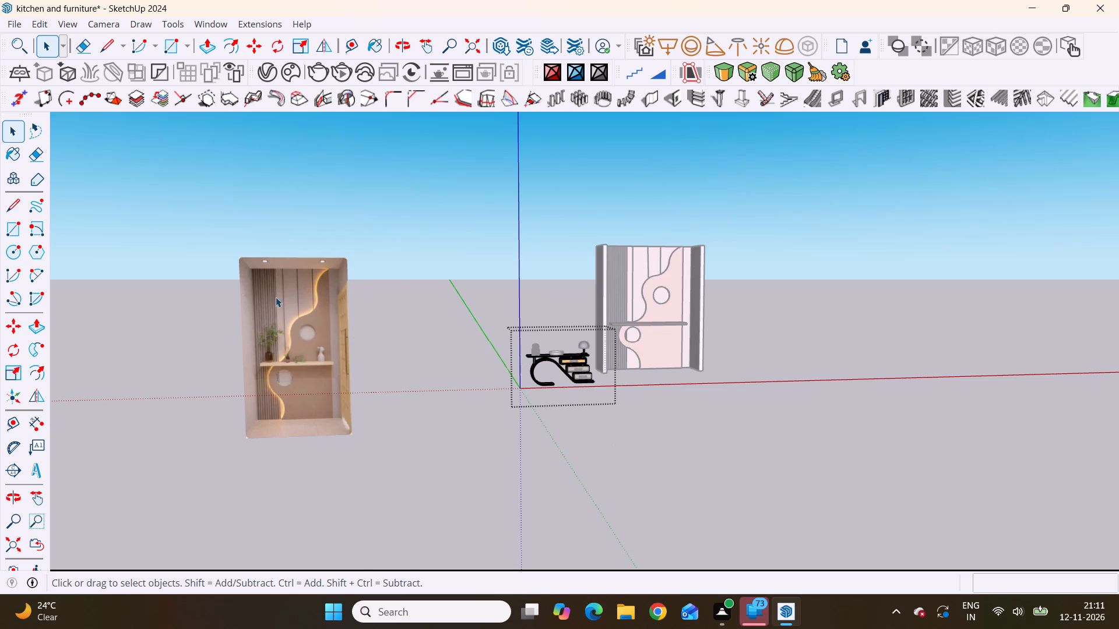
# Delete the wall niche reference picture.
pyautogui.click(284, 302)
pyautogui.doubleClick(284, 302)
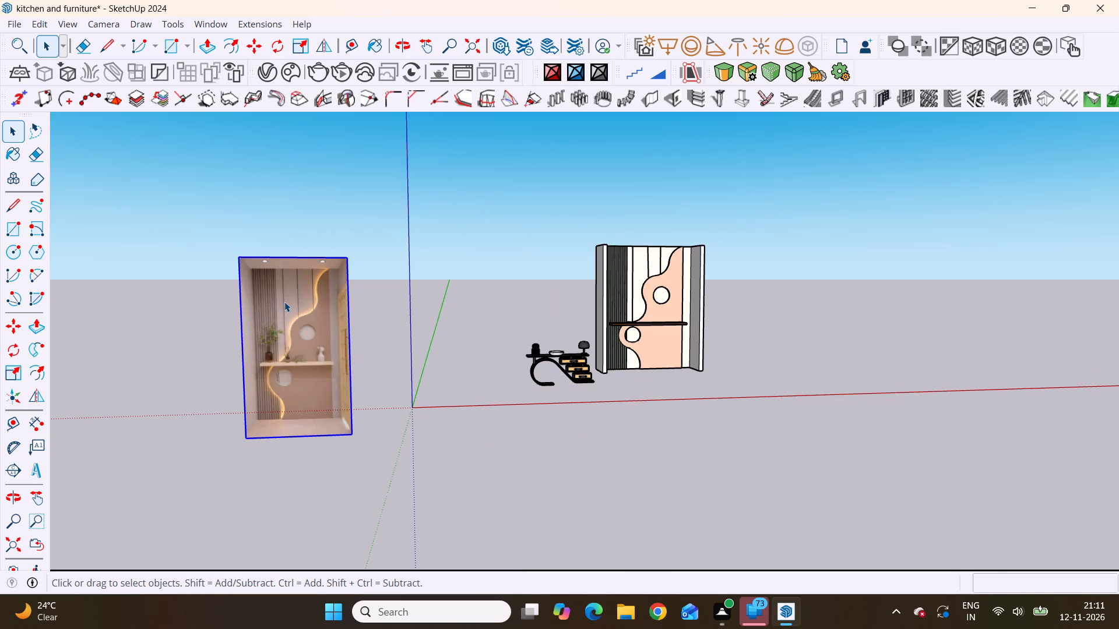
pyautogui.press('Delete')
# Examine the console table and wall niche models from several angles.
pyautogui.scroll(-6, 293, 356)
pyautogui.scroll(1, 416, 382)
pyautogui.moveTo(318, 365); pyautogui.dragTo(295, 454, button='middle')
pyautogui.scroll(6, 354, 414)
pyautogui.scroll(4, 601, 342)
pyautogui.scroll(-3, 559, 348)
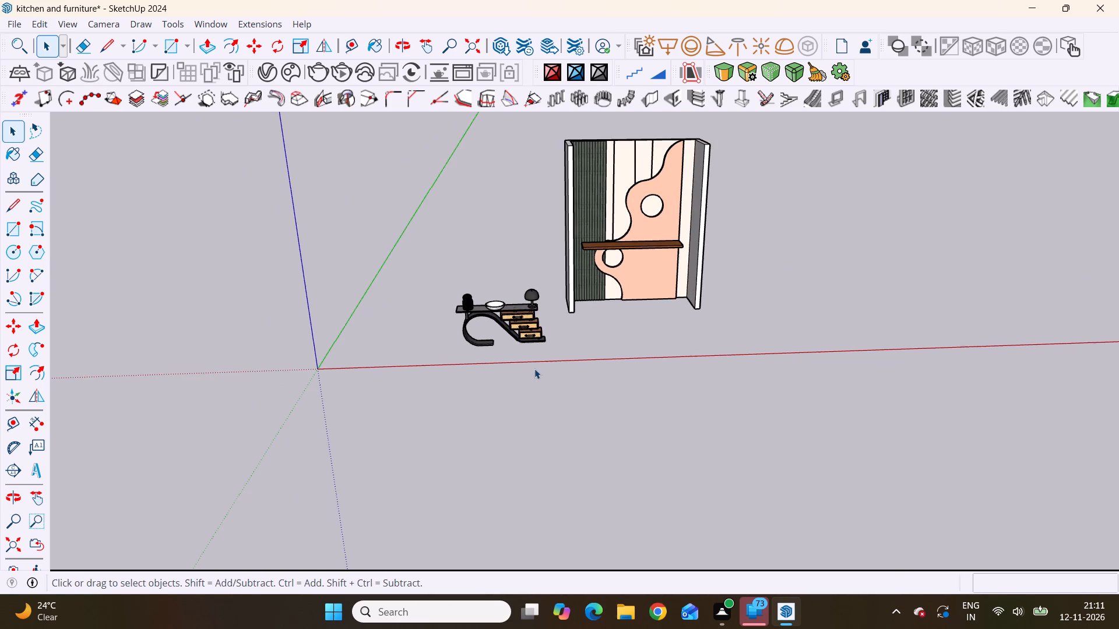
pyautogui.scroll(-3, 534, 369)
pyautogui.moveTo(683, 264); pyautogui.dragTo(395, 309, button='middle')
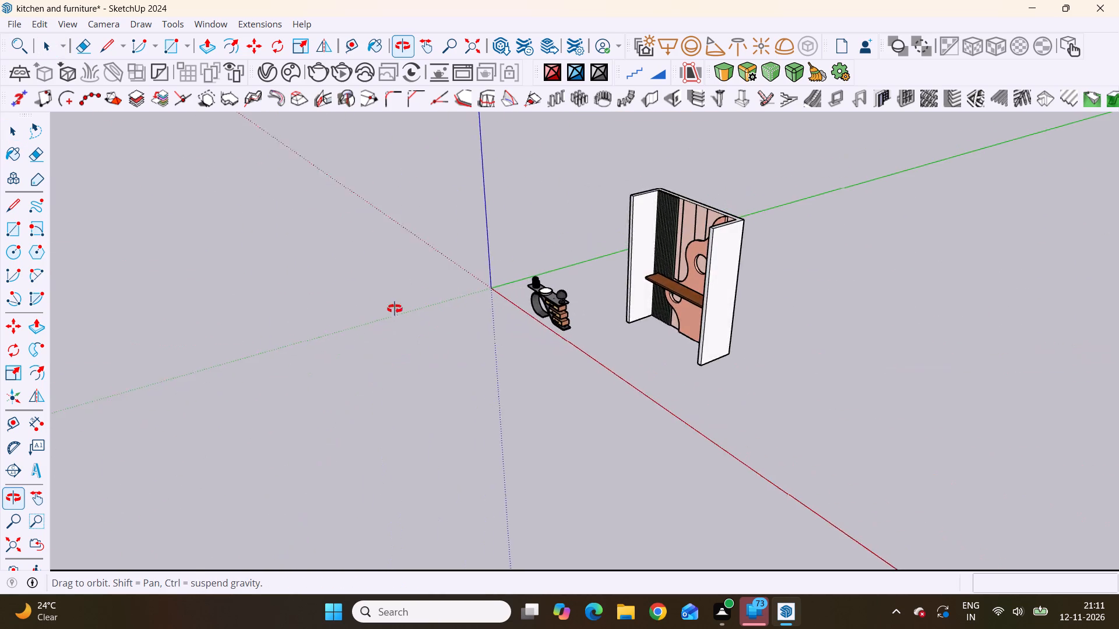
pyautogui.moveTo(395, 309); pyautogui.dragTo(484, 326, button='middle')
pyautogui.scroll(6, 504, 333)
pyautogui.moveTo(553, 389); pyautogui.dragTo(785, 391, button='middle')
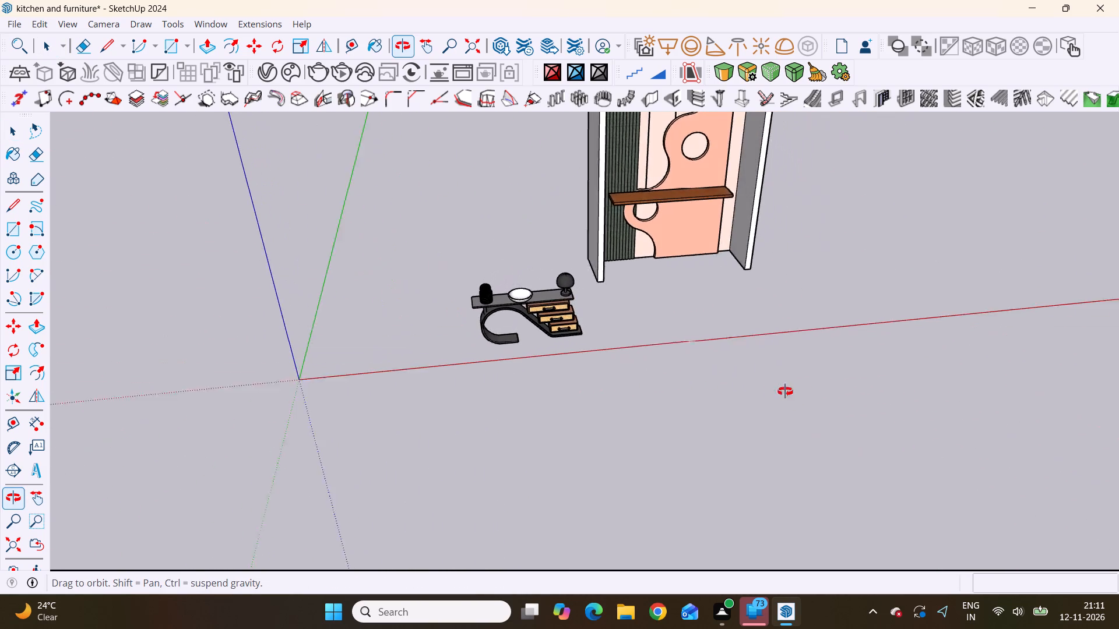
pyautogui.moveTo(785, 391); pyautogui.dragTo(809, 390, button='middle')
pyautogui.scroll(5, 520, 306)
pyautogui.click(641, 275)
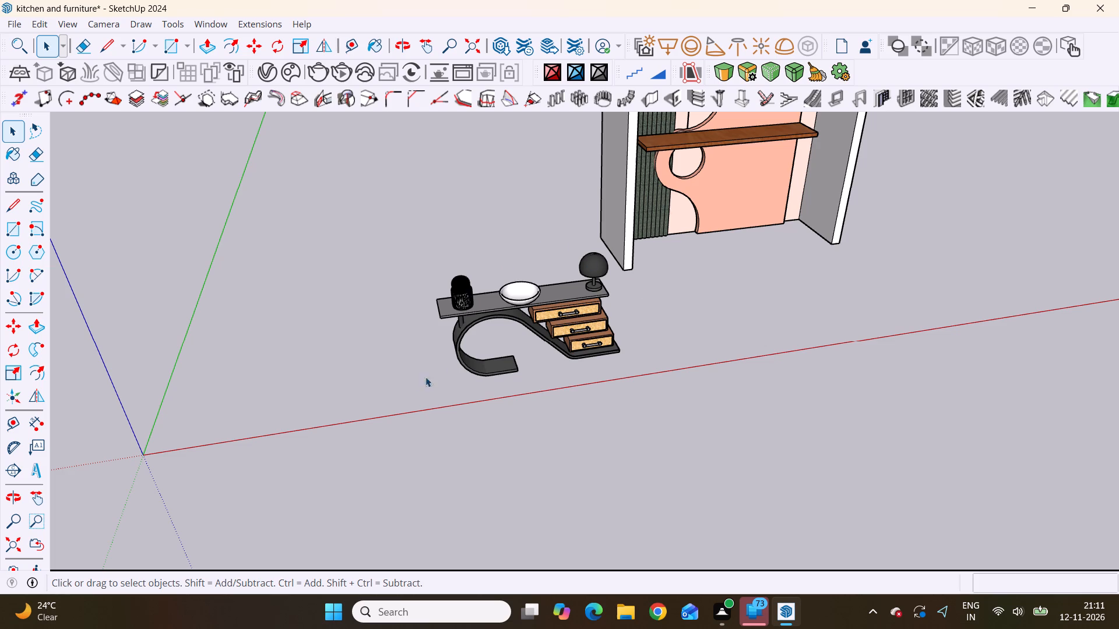
# Move the console table with its decor about 4' 9" back, in line with the front corner of the wall niche's side panel.
pyautogui.scroll(-5, 451, 224)
pyautogui.moveTo(540, 269); pyautogui.dragTo(452, 199, button='middle')
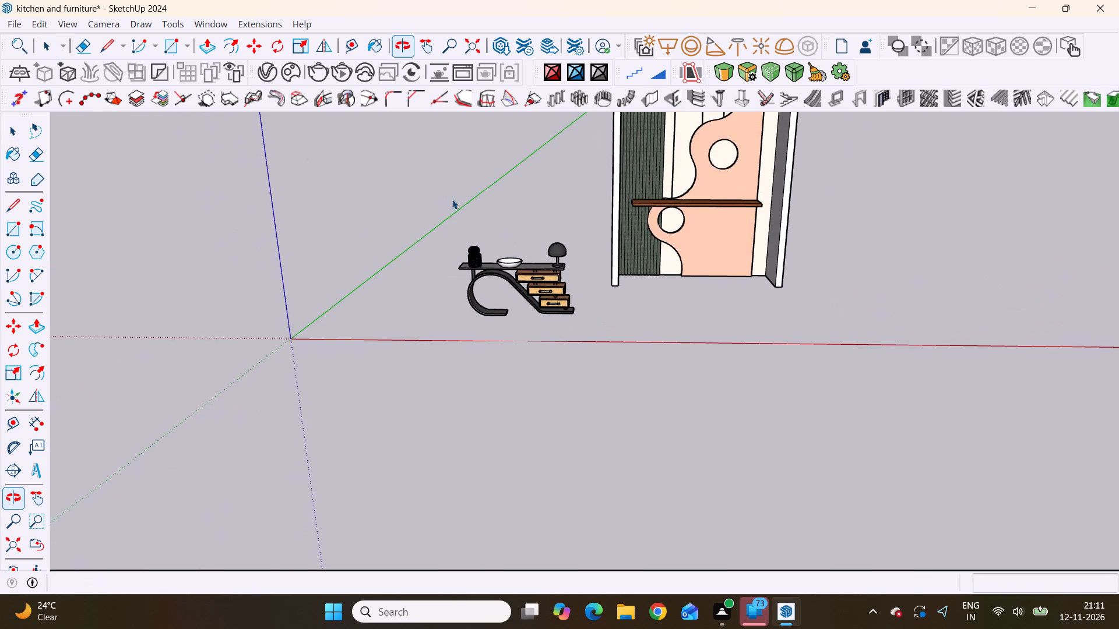
pyautogui.scroll(3, 502, 214)
pyautogui.moveTo(605, 194); pyautogui.dragTo(481, 354)
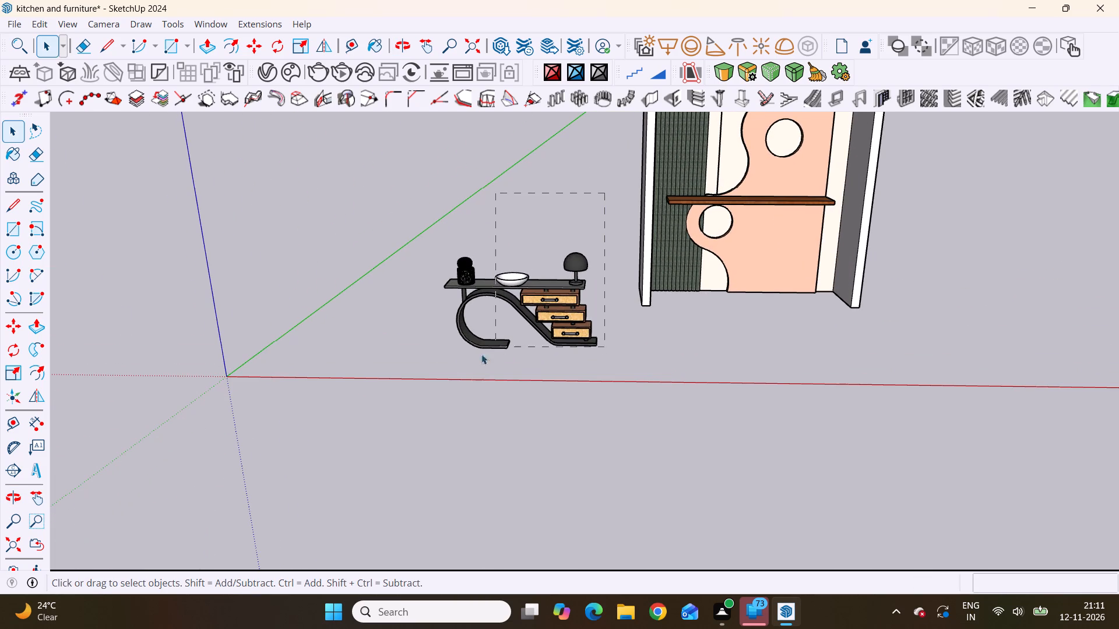
pyautogui.moveTo(481, 354); pyautogui.dragTo(441, 357)
pyautogui.press('m')
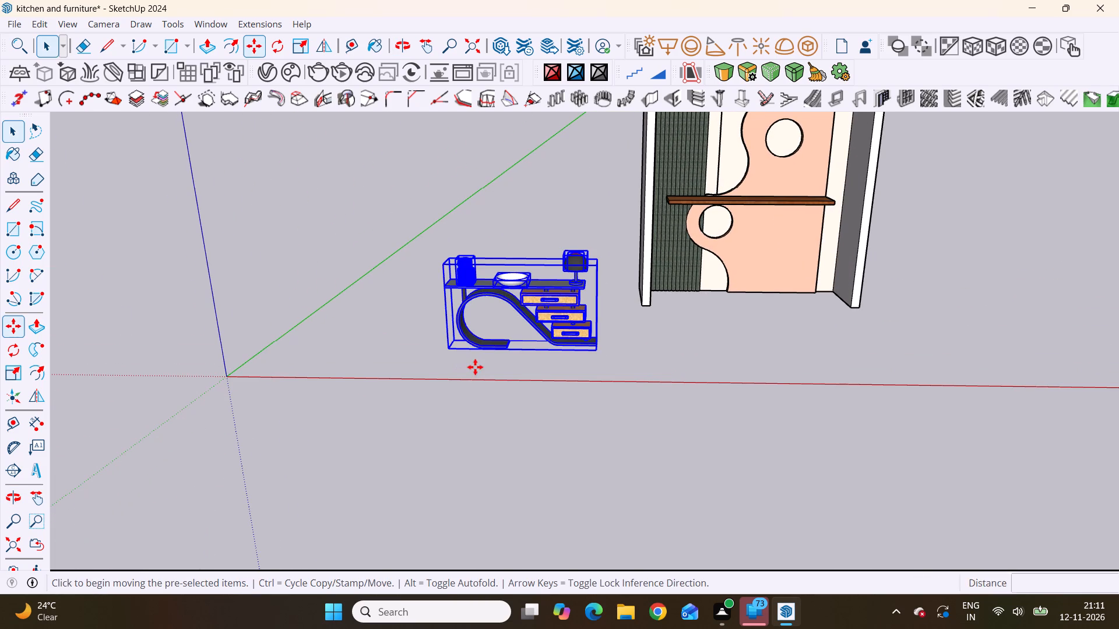
pyautogui.scroll(5, 577, 319)
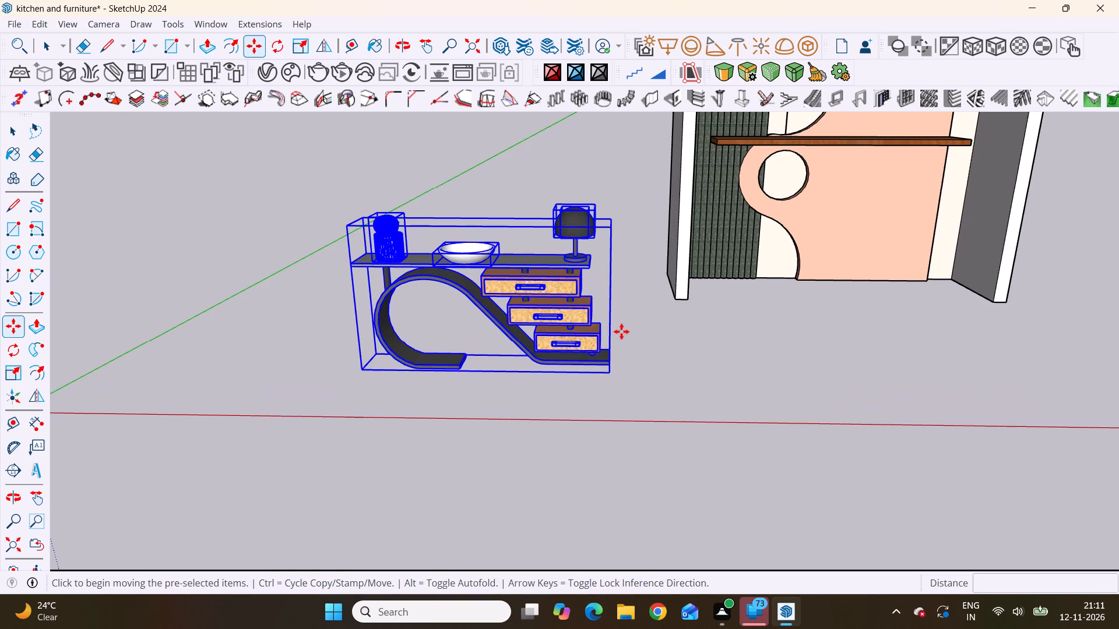
pyautogui.click(611, 377)
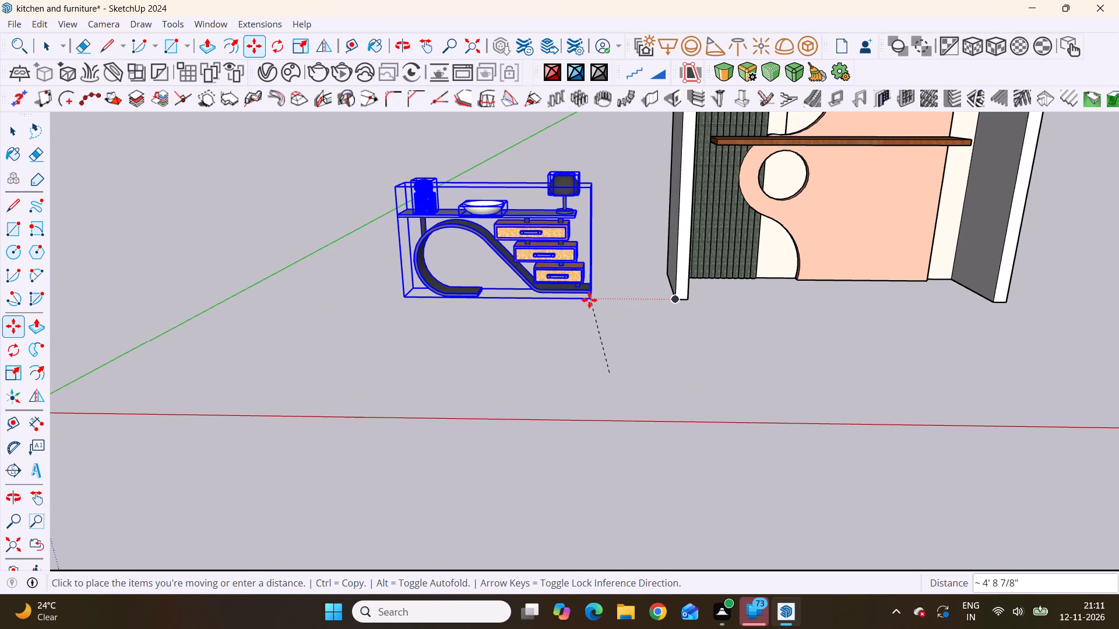
pyautogui.click(593, 300)
# Scale the console table and its decor up uniformly beside the wall niche, and clear the selection.
pyautogui.scroll(-10, 582, 313)
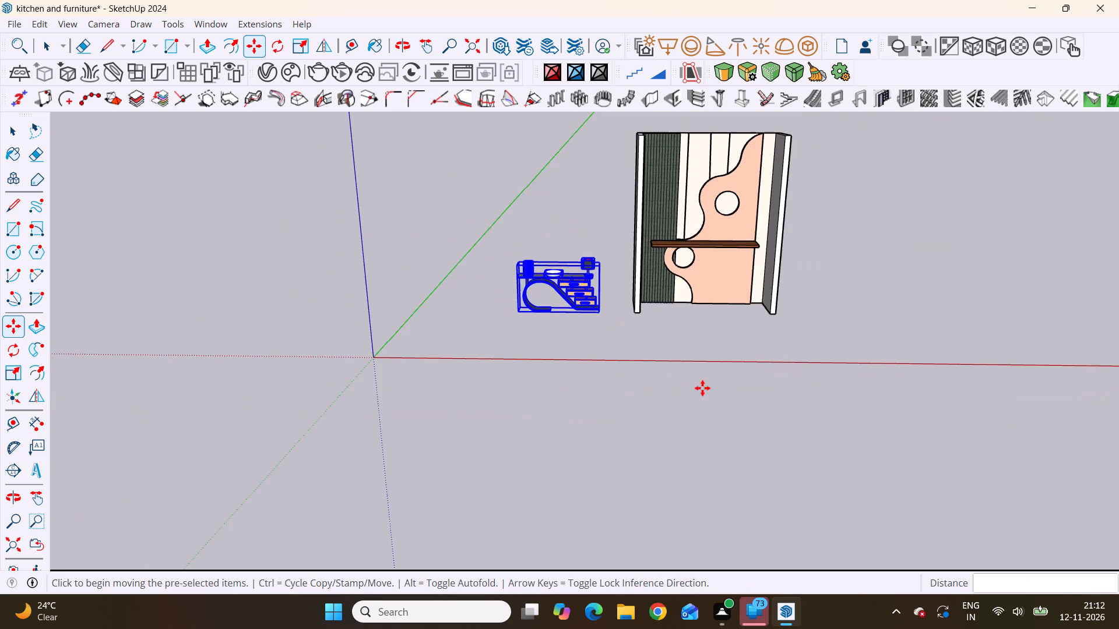
pyautogui.scroll(1, 703, 388)
pyautogui.moveTo(703, 388); pyautogui.dragTo(779, 427, button='middle')
pyautogui.scroll(-9, 781, 427)
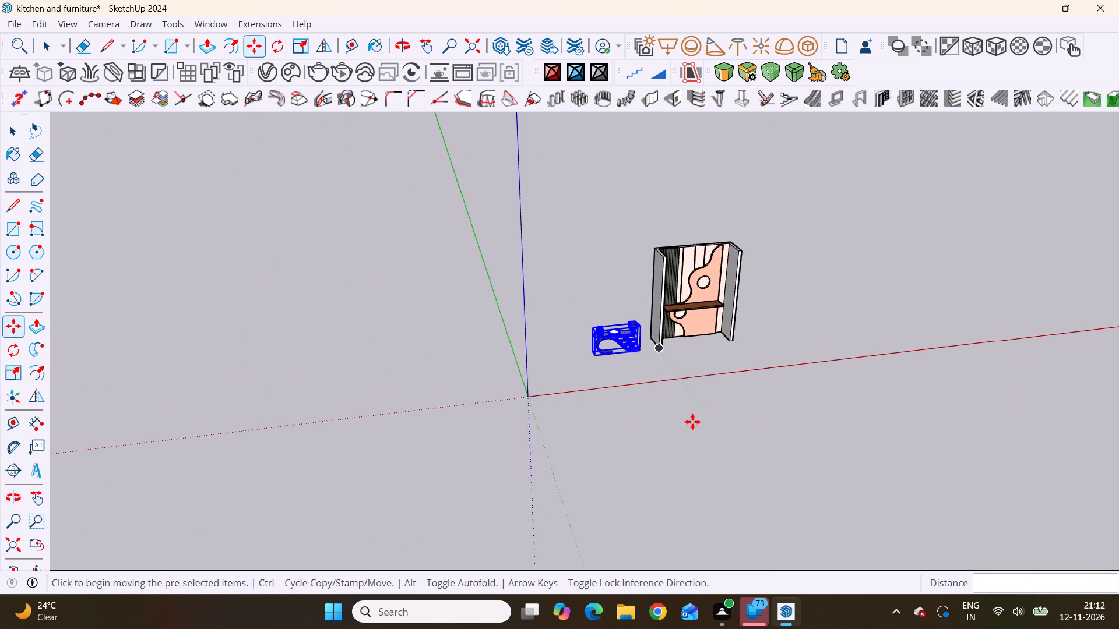
pyautogui.scroll(1, 684, 421)
pyautogui.moveTo(681, 421); pyautogui.dragTo(613, 379, button='middle')
pyautogui.scroll(5, 614, 315)
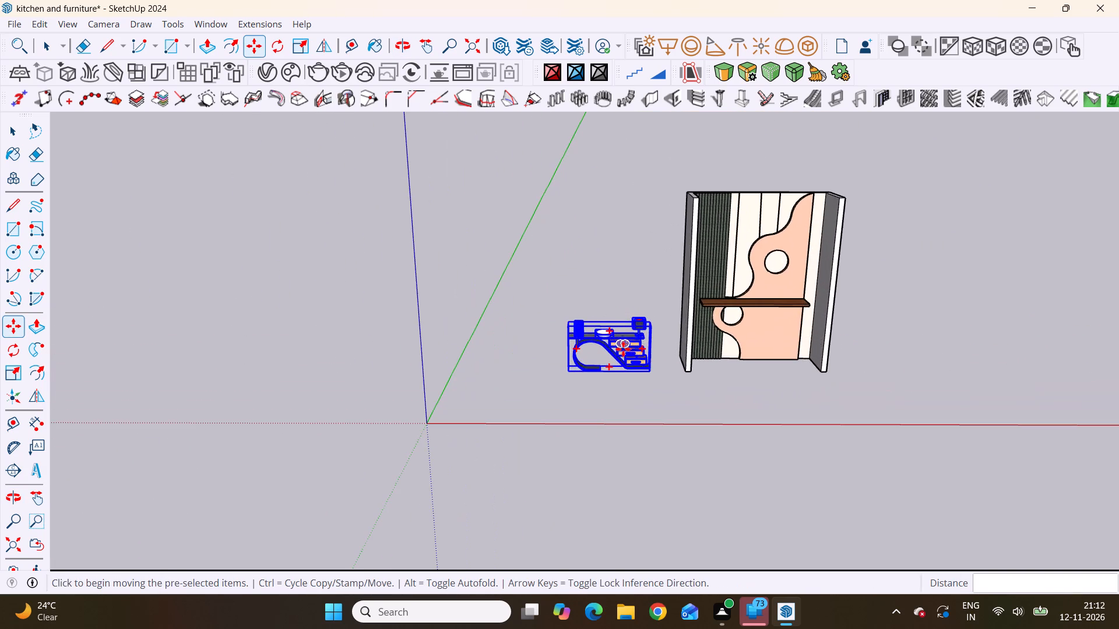
pyautogui.scroll(4, 625, 351)
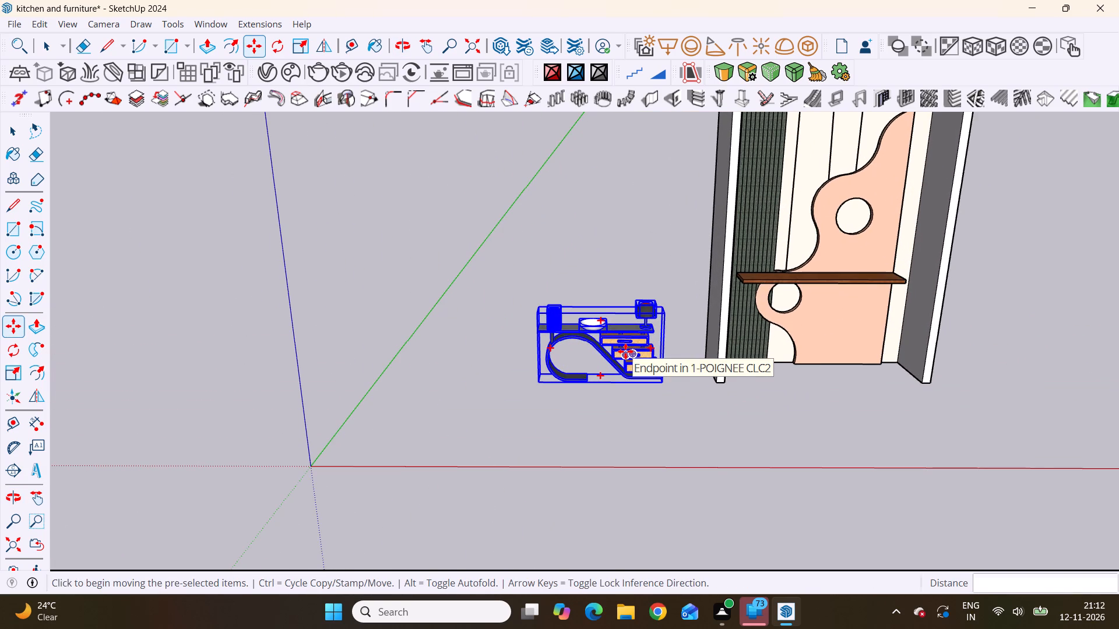
pyautogui.press('space')
pyautogui.scroll(-8, 596, 358)
pyautogui.scroll(6, 620, 366)
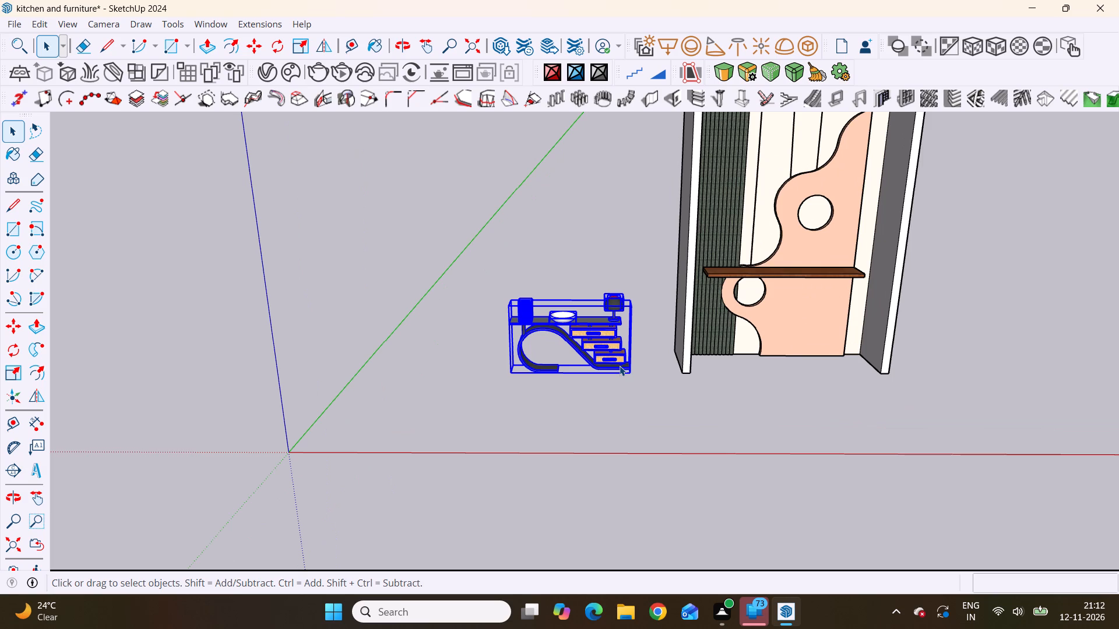
pyautogui.press('s')
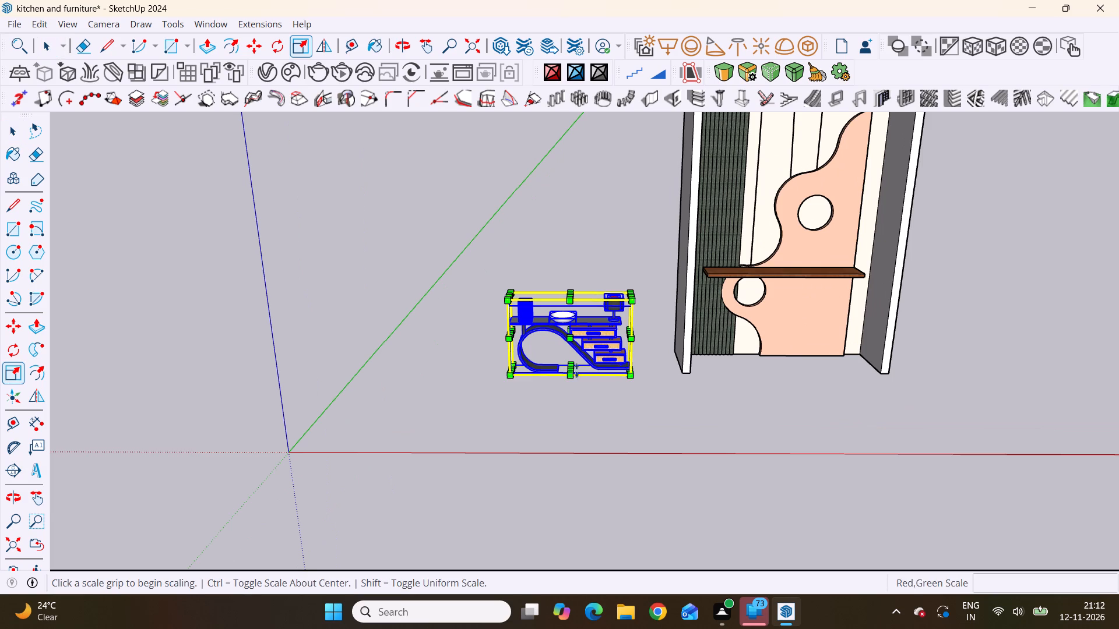
pyautogui.scroll(6, 573, 369)
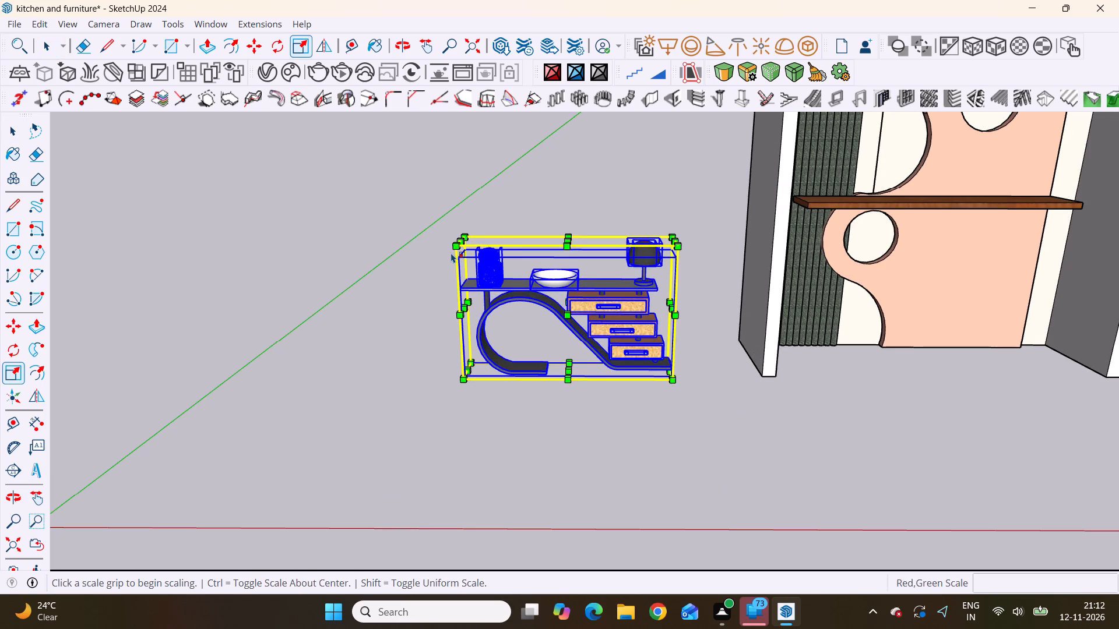
pyautogui.moveTo(456, 243); pyautogui.dragTo(508, 69)
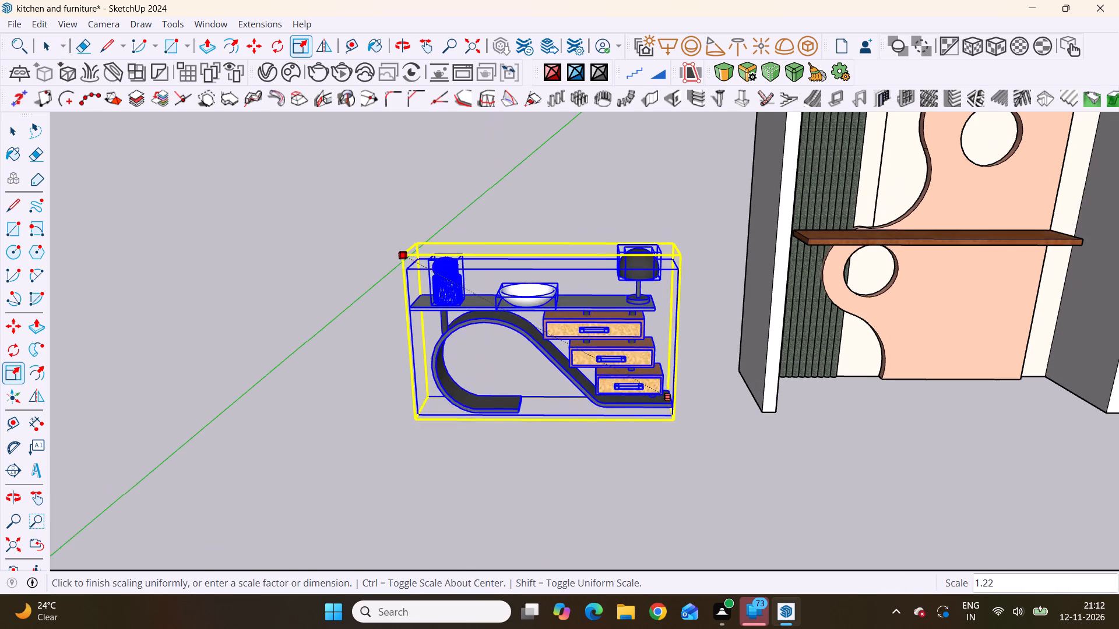
pyautogui.moveTo(508, 69); pyautogui.dragTo(508, 66)
pyautogui.scroll(-9, 480, 201)
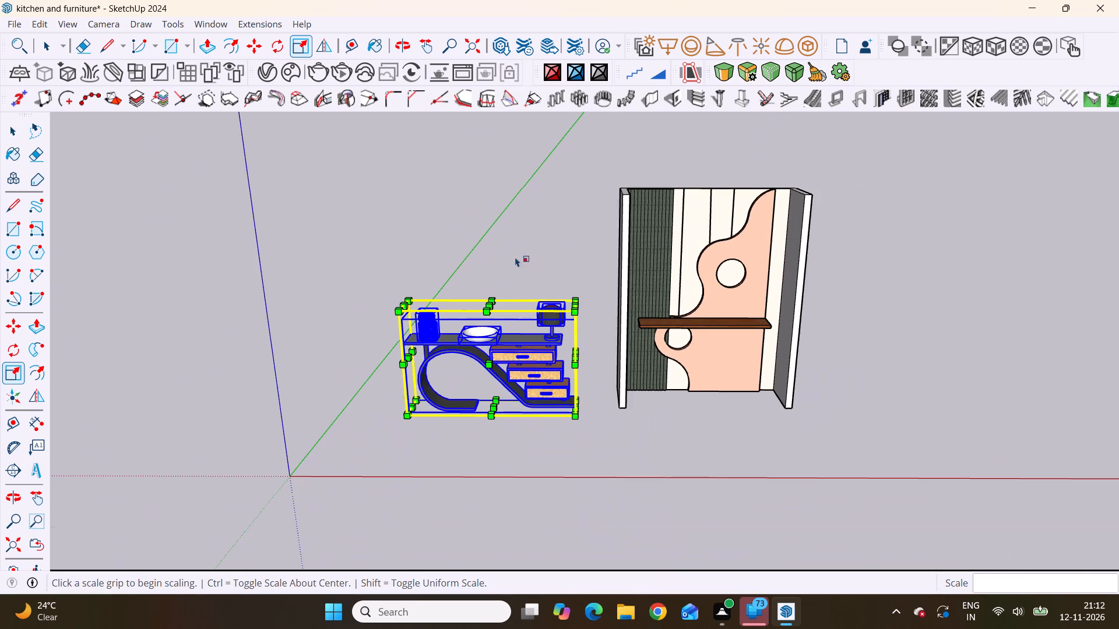
pyautogui.moveTo(495, 416); pyautogui.dragTo(485, 384, button='middle')
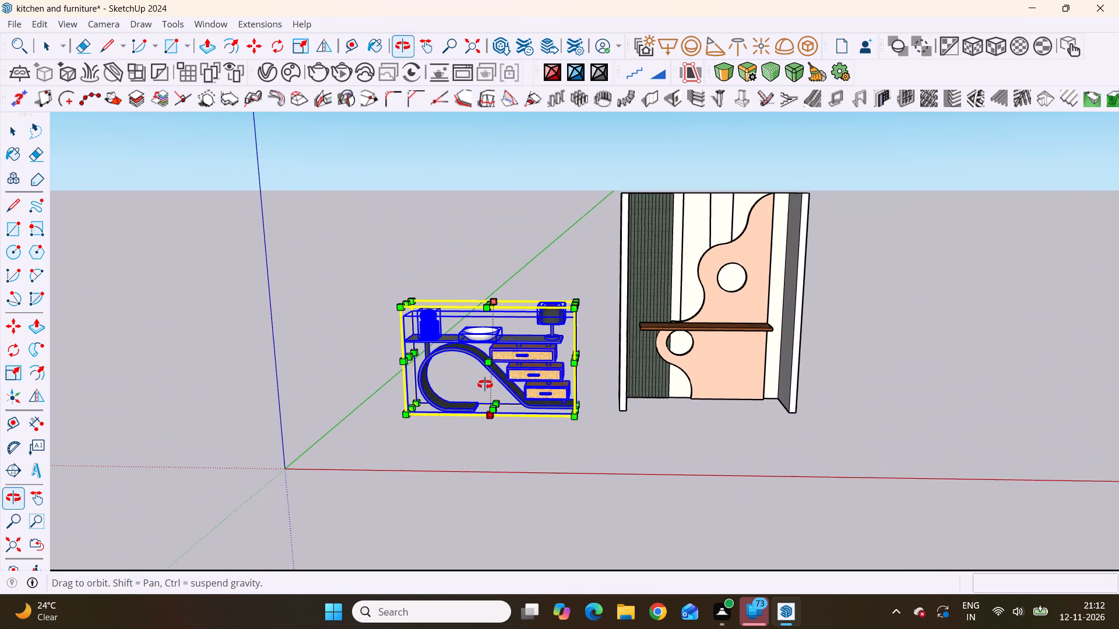
pyautogui.moveTo(485, 384); pyautogui.dragTo(485, 384, button='middle')
pyautogui.scroll(-6, 580, 326)
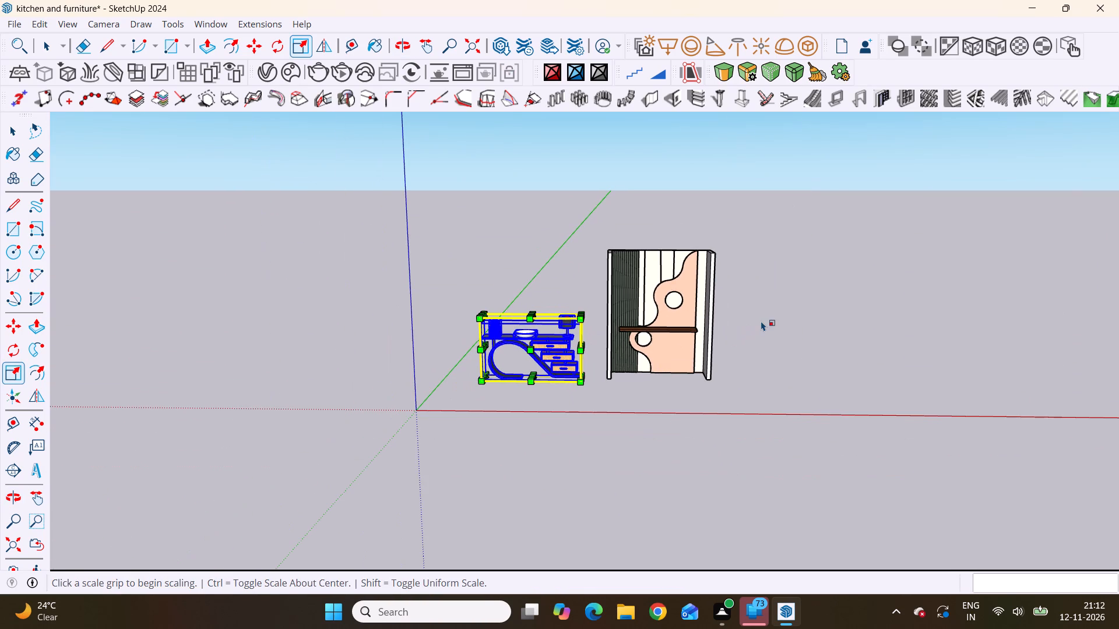
pyautogui.press('space')
pyautogui.click(761, 321)
pyautogui.scroll(3, 505, 376)
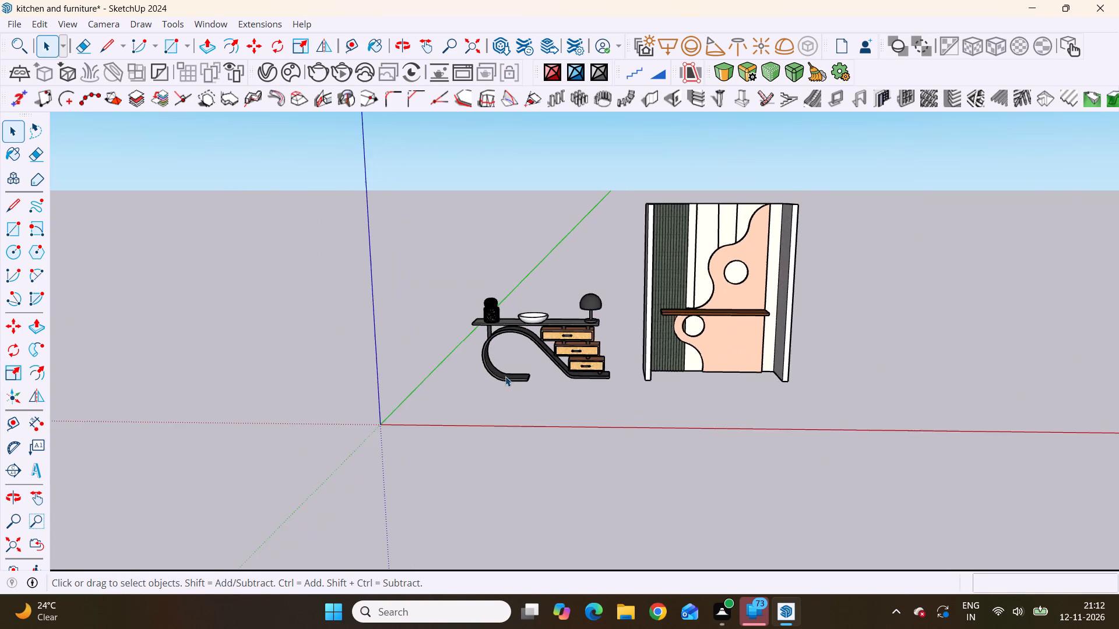
# Examine the console table and wall niche from several angles to compare their sizes and alignment.
pyautogui.moveTo(510, 376); pyautogui.dragTo(551, 231, button='middle')
pyautogui.scroll(1, 545, 387)
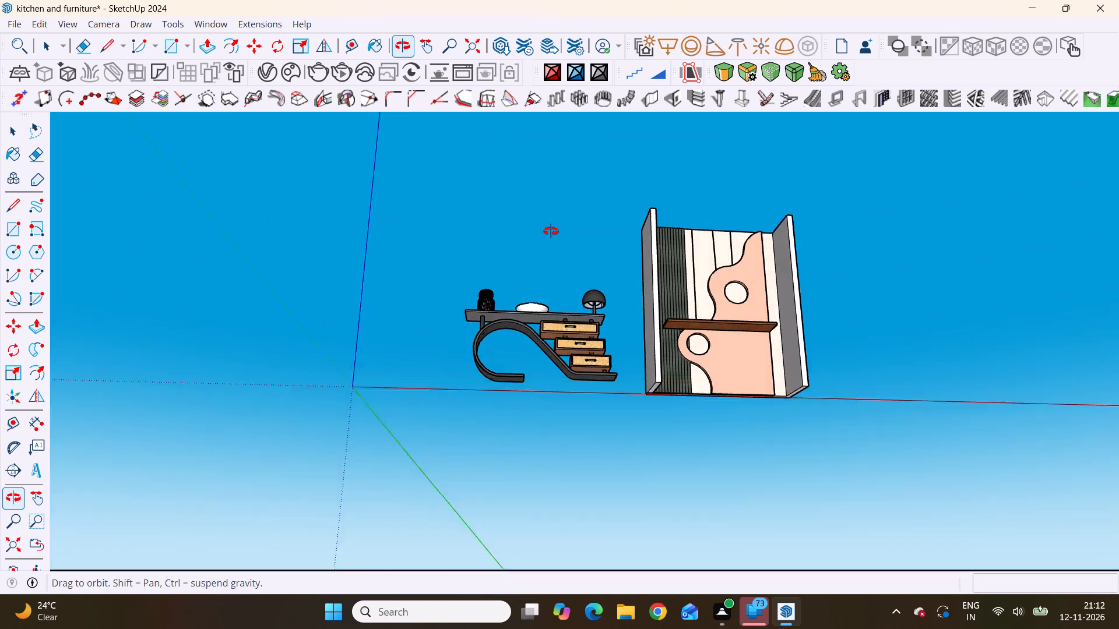
pyautogui.moveTo(551, 231); pyautogui.dragTo(512, 429, button='middle')
pyautogui.scroll(-2, 512, 429)
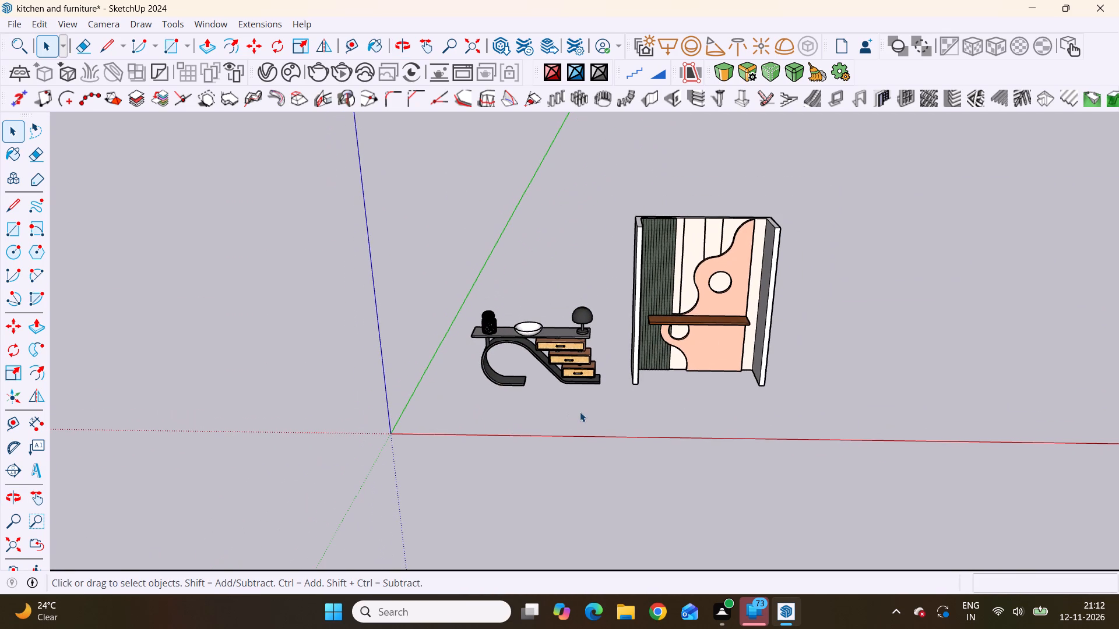
pyautogui.moveTo(462, 377); pyautogui.dragTo(741, 139, button='middle')
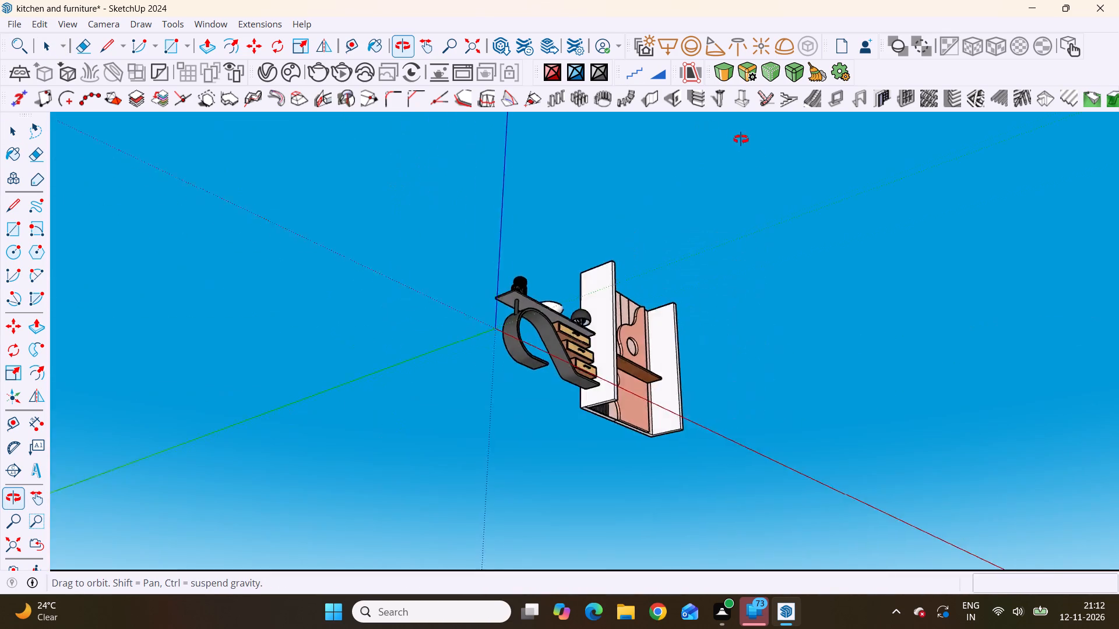
pyautogui.moveTo(741, 139); pyautogui.dragTo(497, 189, button='middle')
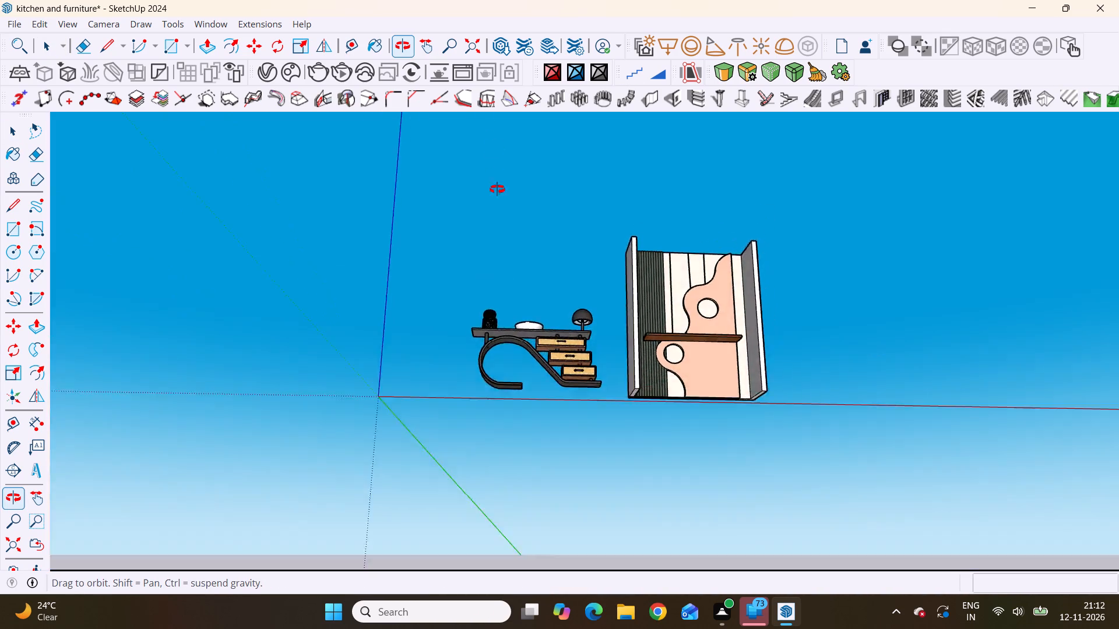
pyautogui.moveTo(497, 189); pyautogui.dragTo(498, 294, button='middle')
pyautogui.scroll(-3, 523, 419)
pyautogui.moveTo(596, 413); pyautogui.dragTo(587, 446, button='middle')
pyautogui.scroll(3, 554, 274)
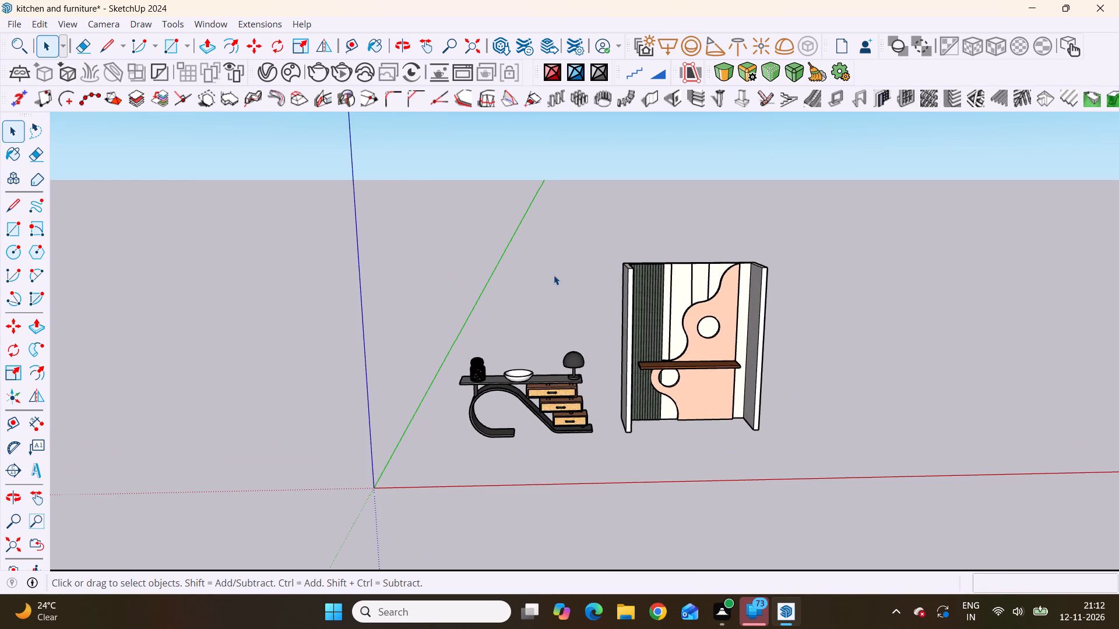
pyautogui.scroll(1, 554, 275)
pyautogui.scroll(-8, 730, 349)
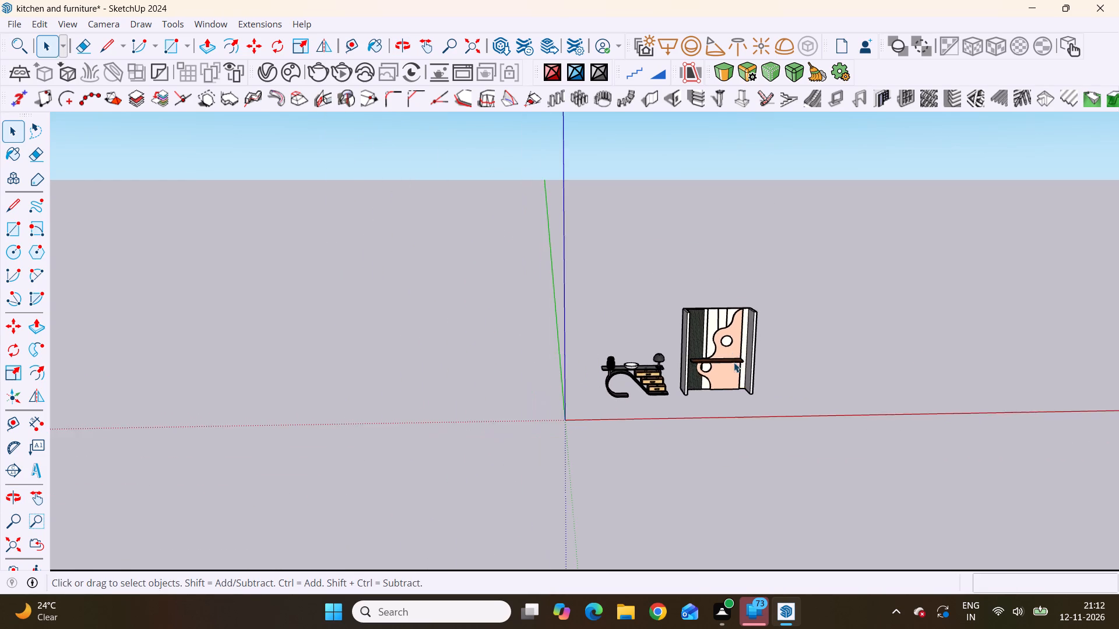
pyautogui.moveTo(712, 374); pyautogui.dragTo(667, 384, button='middle')
pyautogui.scroll(6, 724, 402)
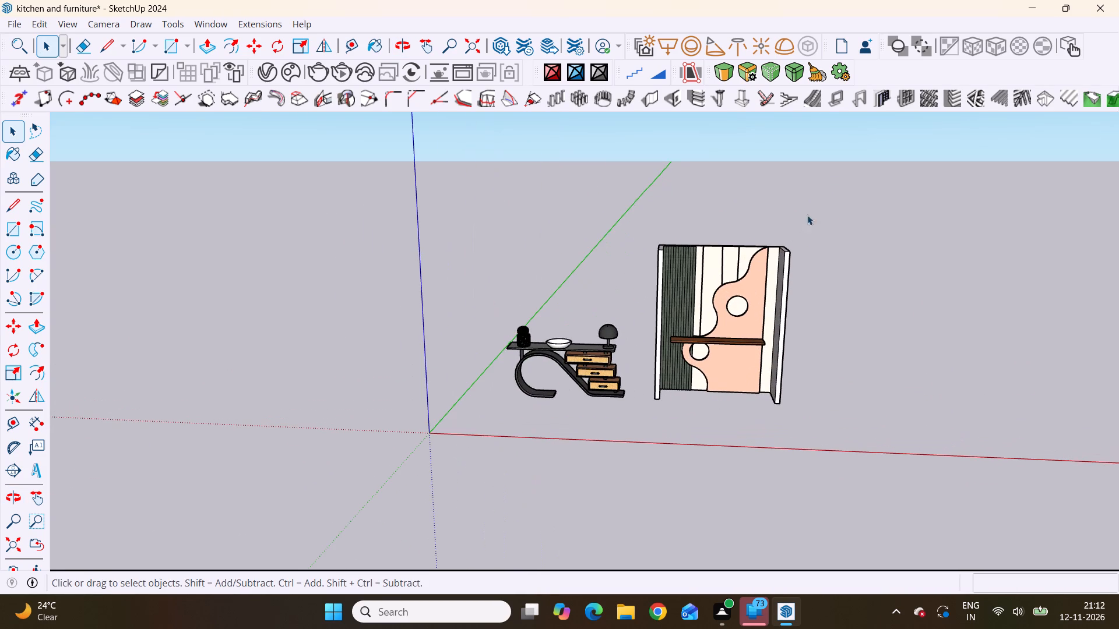
# Scale the whole wall niche down uniformly to about 0.82 from its top front corner, and clear the selection.
pyautogui.click(818, 197)
pyautogui.moveTo(872, 193); pyautogui.dragTo(777, 310)
pyautogui.moveTo(777, 310); pyautogui.dragTo(670, 403)
pyautogui.scroll(3, 684, 259)
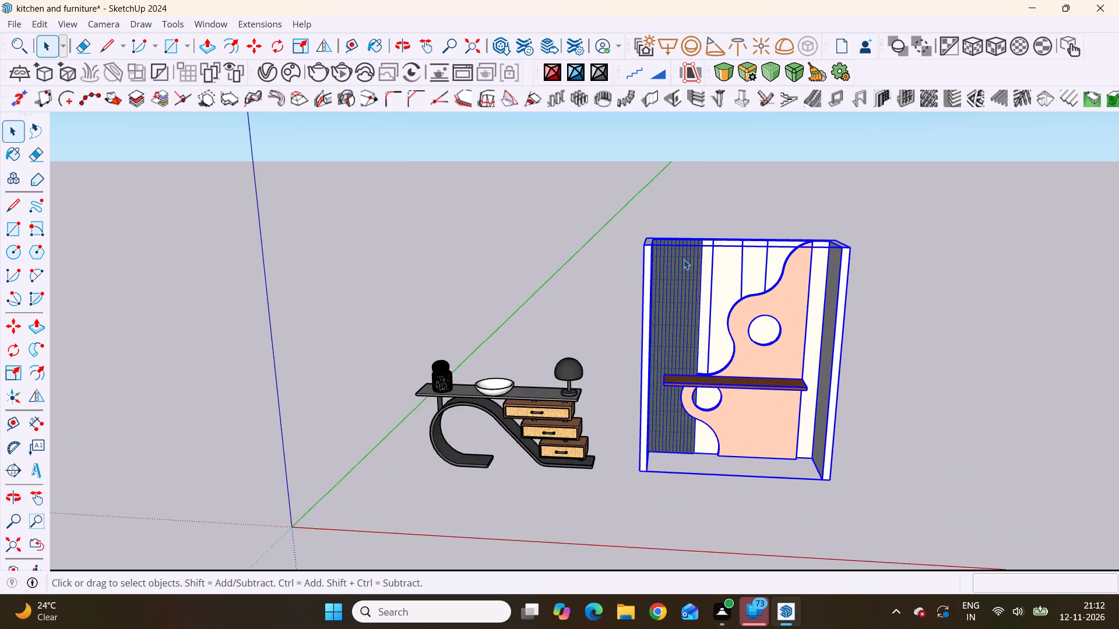
pyautogui.scroll(2, 684, 259)
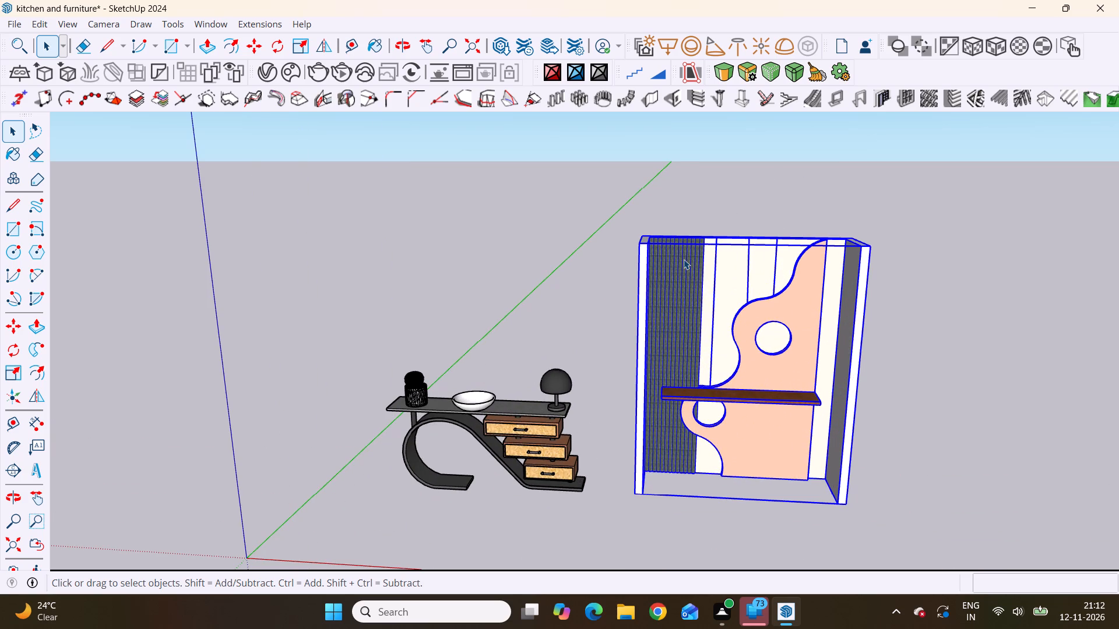
pyautogui.press('s')
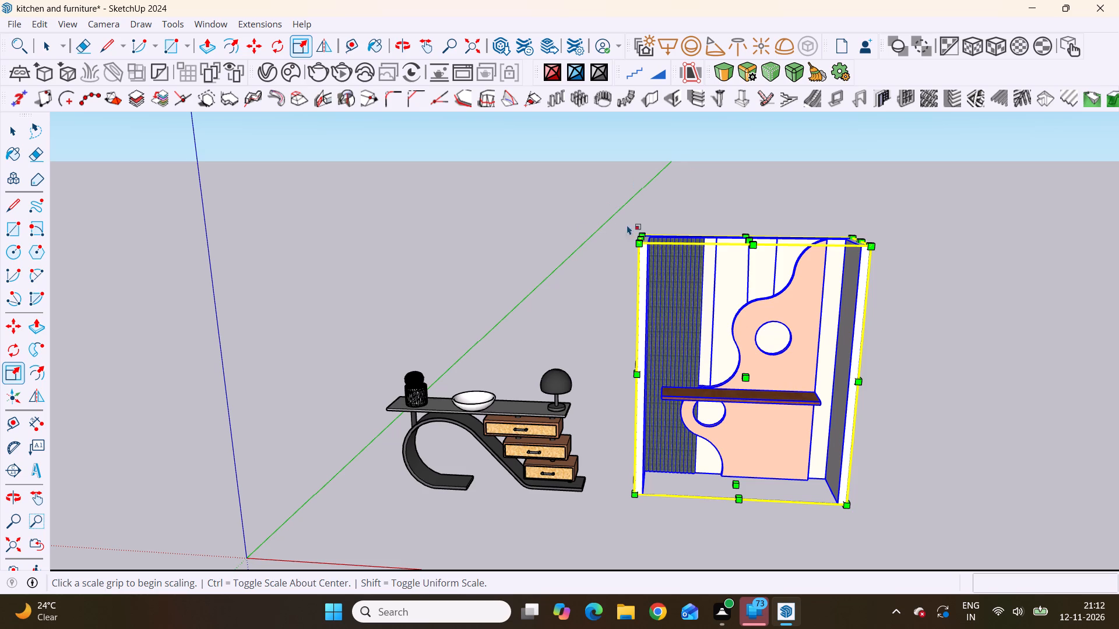
pyautogui.moveTo(641, 242); pyautogui.dragTo(647, 275)
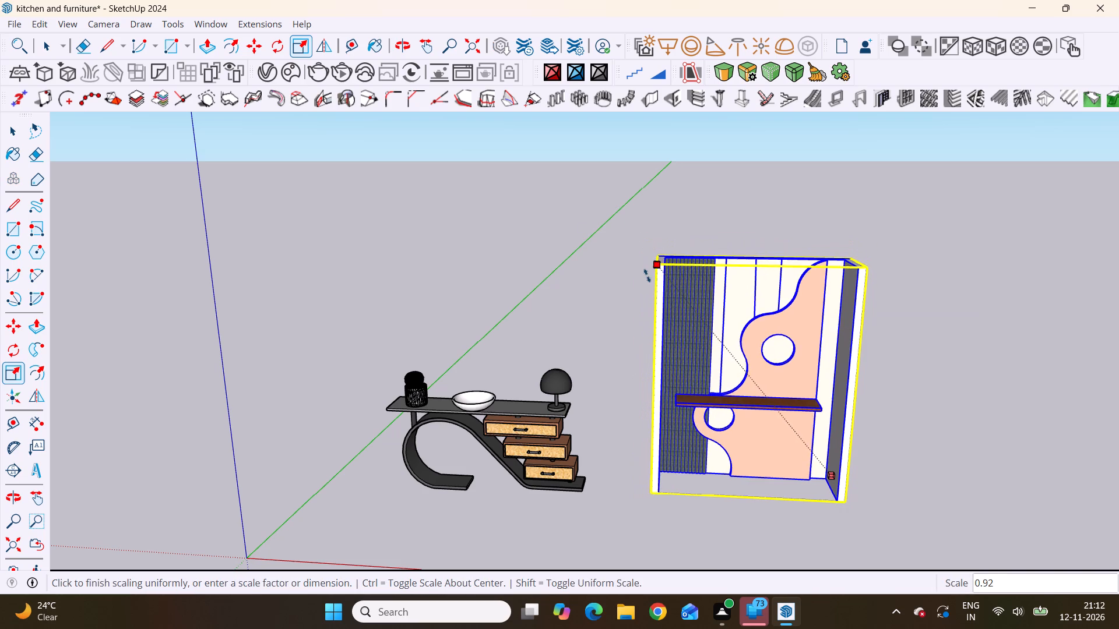
pyautogui.moveTo(647, 275); pyautogui.dragTo(656, 309)
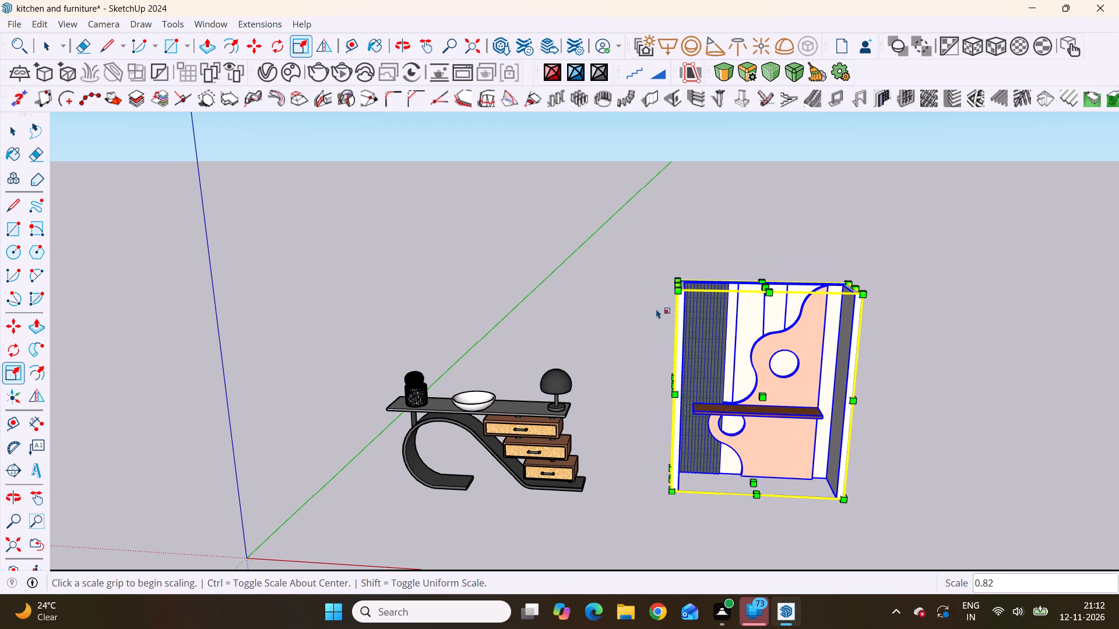
pyautogui.press('space')
pyautogui.click(576, 218)
# Move the wall niche about 2' 8 1/4" toward the console table, in line with its base's front corner, and clear the selection.
pyautogui.scroll(-5, 606, 385)
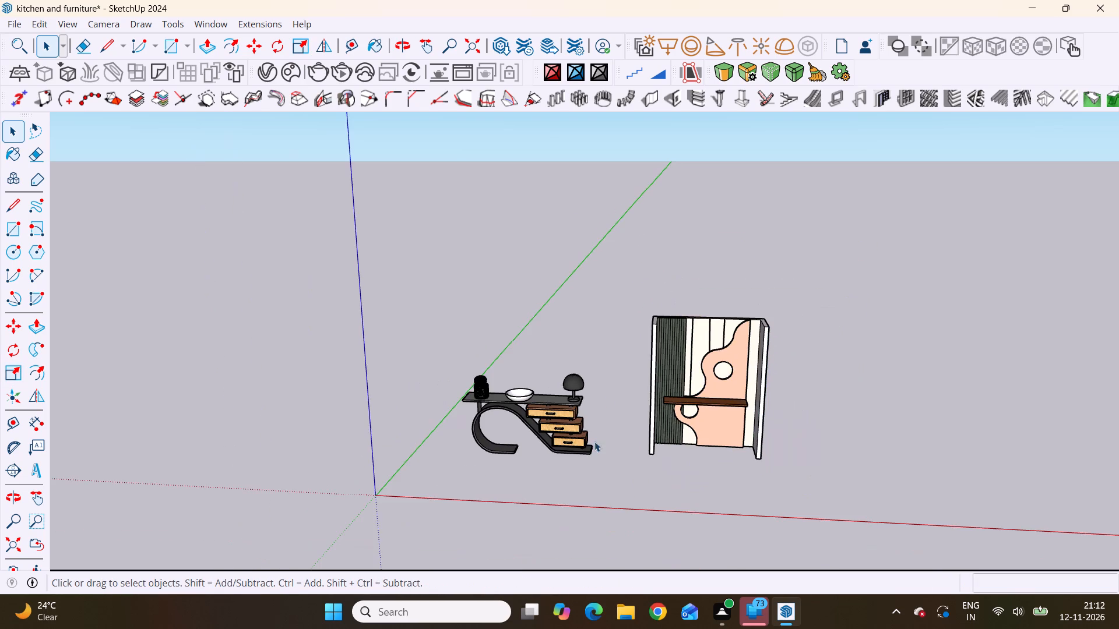
pyautogui.moveTo(613, 437); pyautogui.dragTo(639, 436, button='middle')
pyautogui.scroll(2, 639, 436)
pyautogui.click(857, 243)
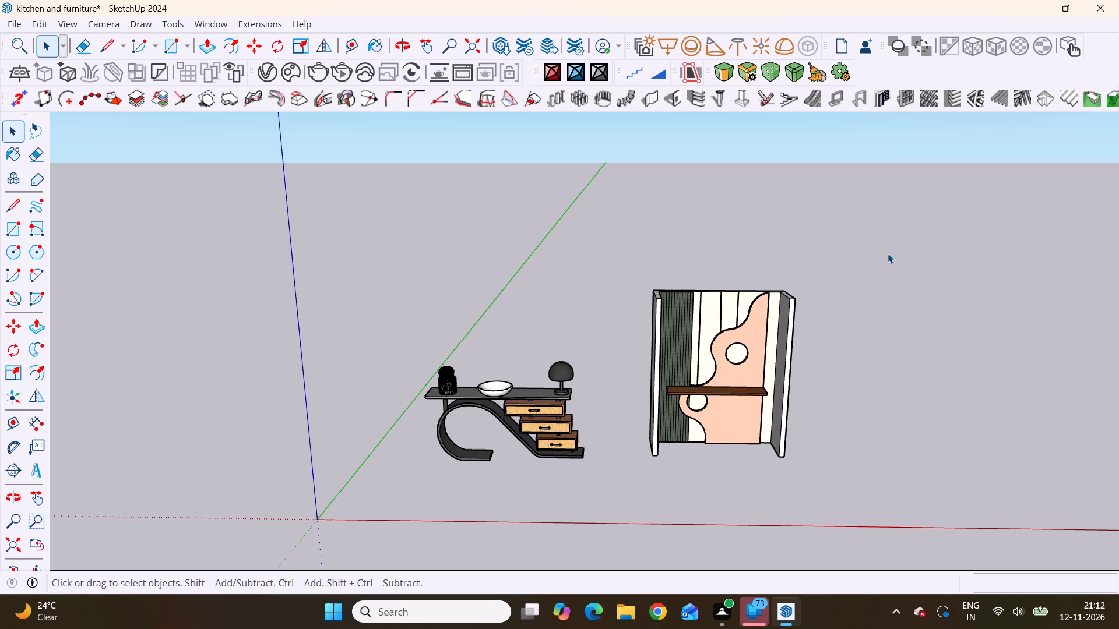
pyautogui.moveTo(890, 233); pyautogui.dragTo(638, 458)
pyautogui.moveTo(638, 458); pyautogui.dragTo(639, 458)
pyautogui.scroll(2, 700, 450)
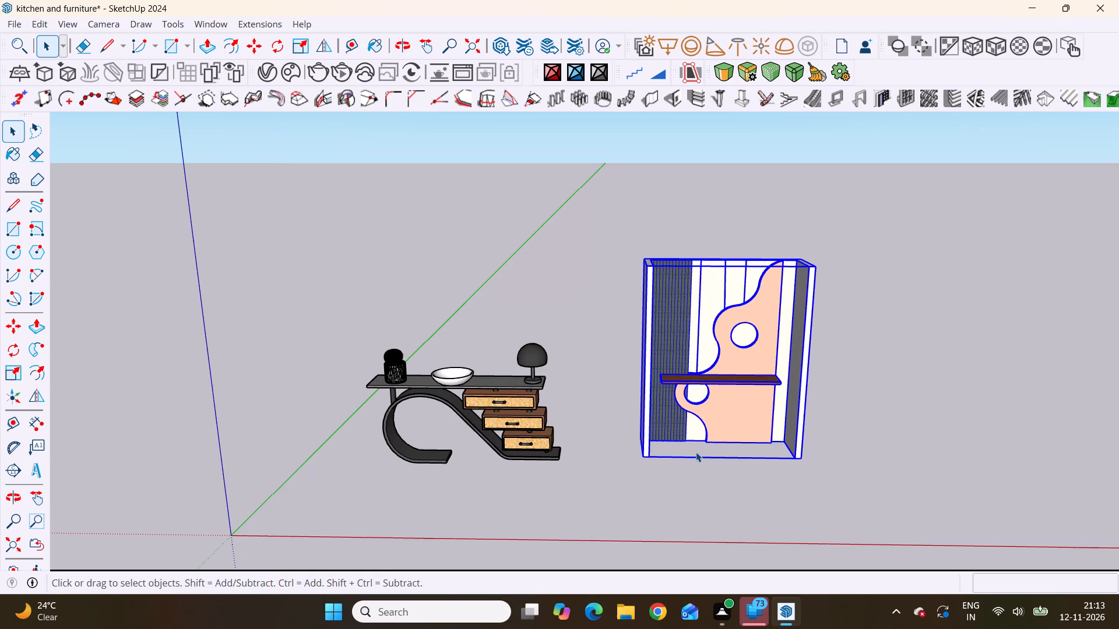
pyautogui.press('m')
pyautogui.scroll(6, 641, 469)
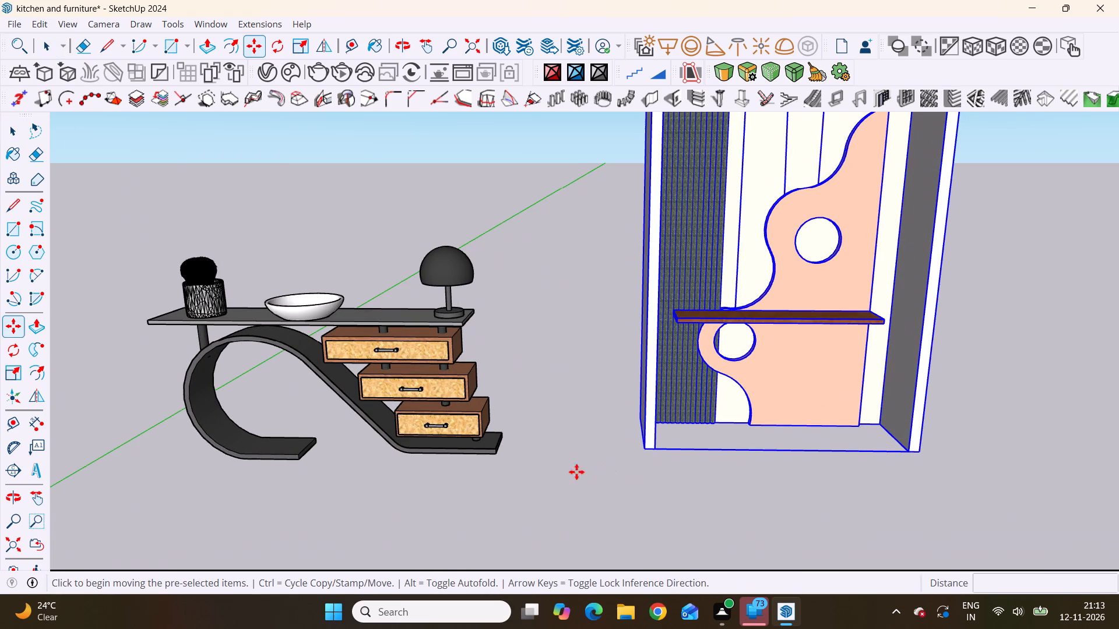
pyautogui.click(645, 449)
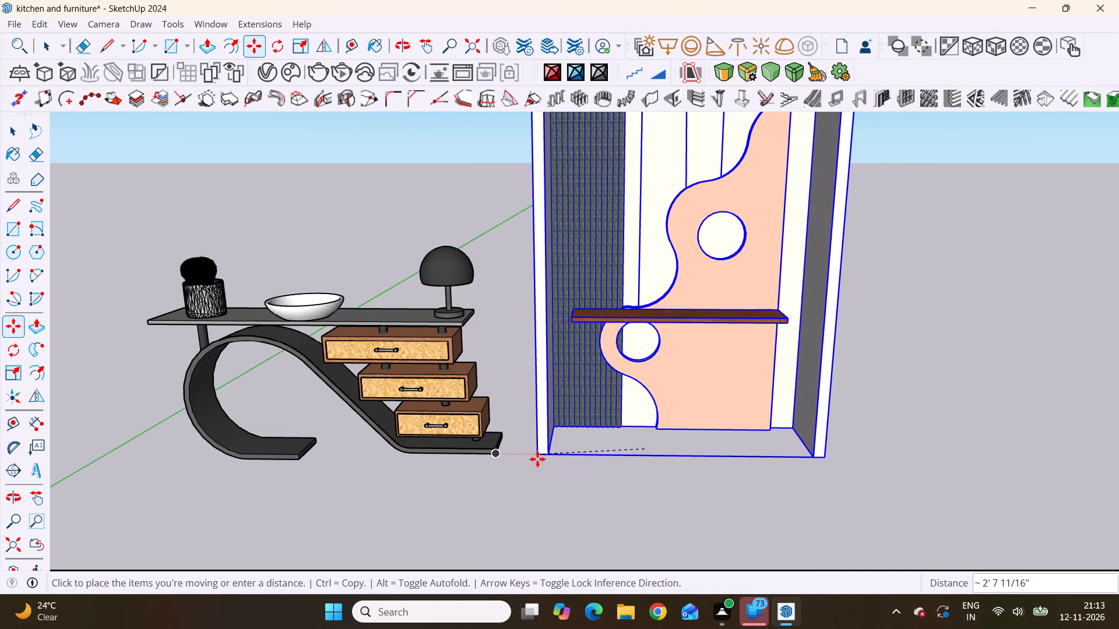
pyautogui.click(536, 459)
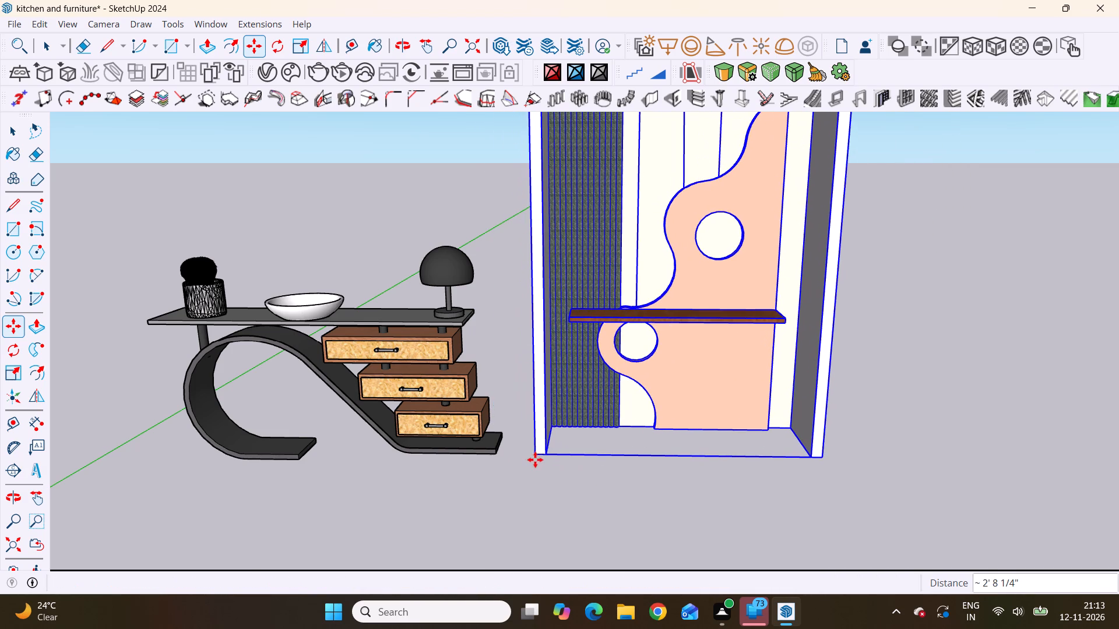
pyautogui.scroll(-12, 540, 330)
pyautogui.moveTo(586, 391); pyautogui.dragTo(561, 366, button='middle')
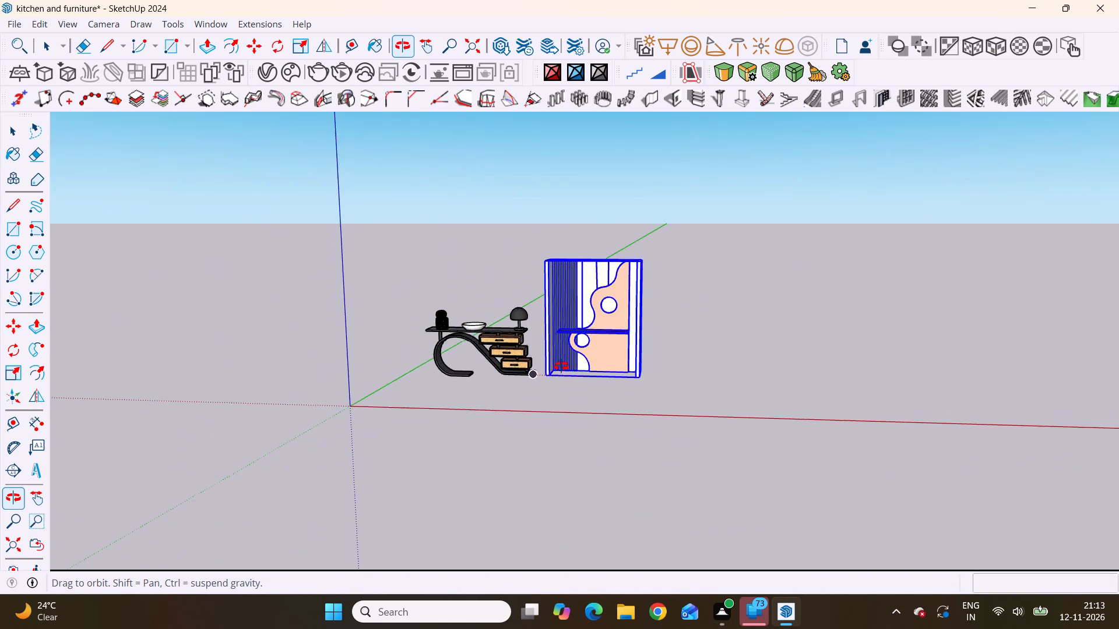
pyautogui.moveTo(561, 366); pyautogui.dragTo(590, 425, button='middle')
pyautogui.scroll(2, 590, 425)
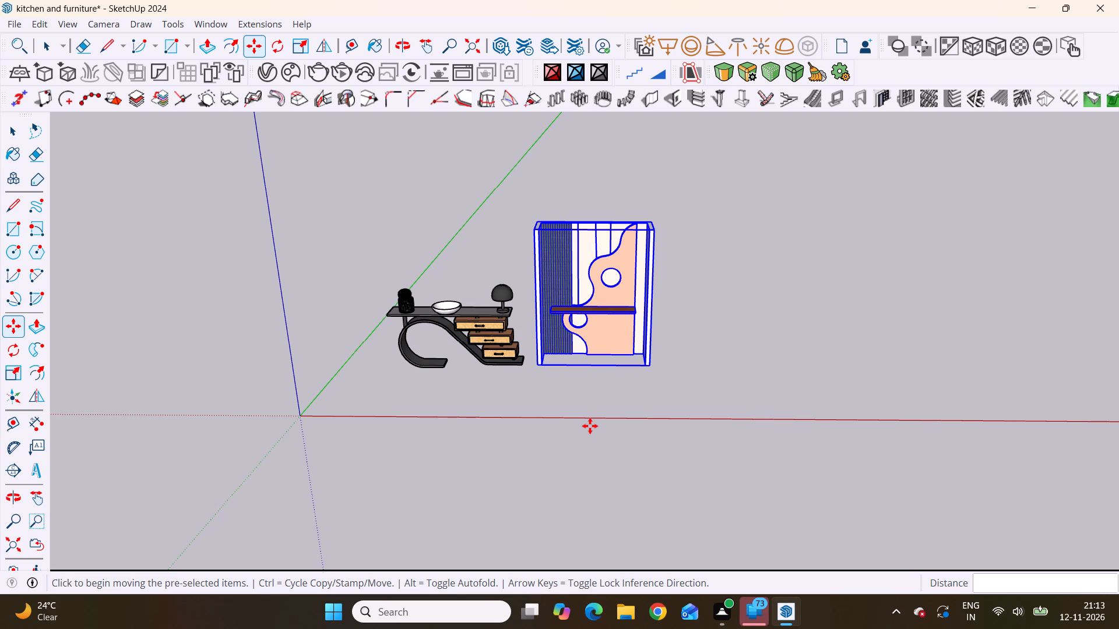
pyautogui.press('space')
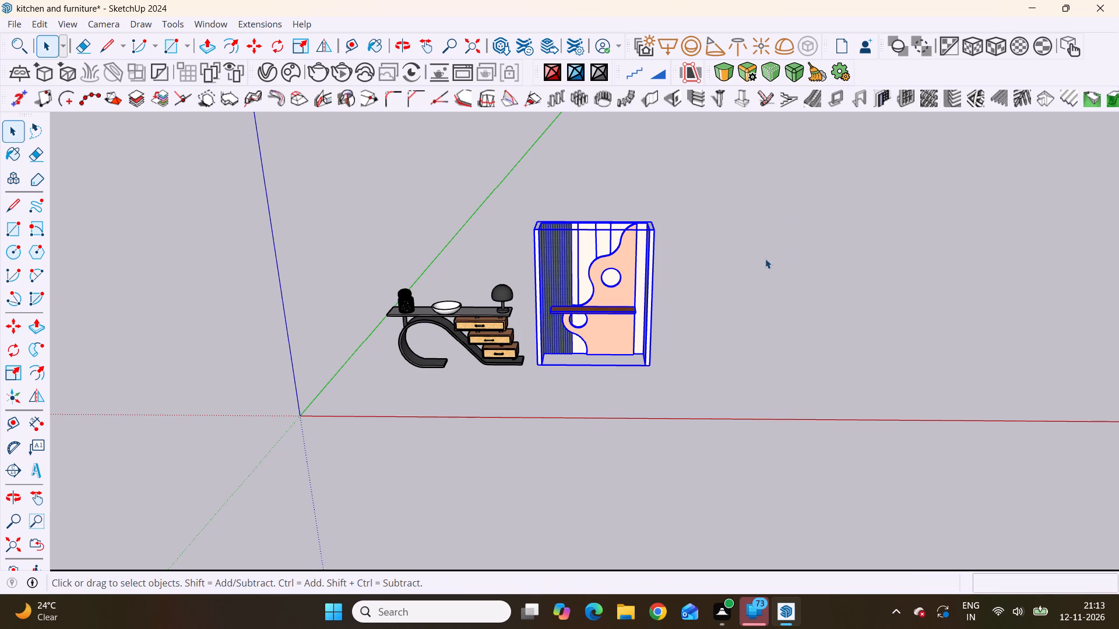
pyautogui.click(765, 259)
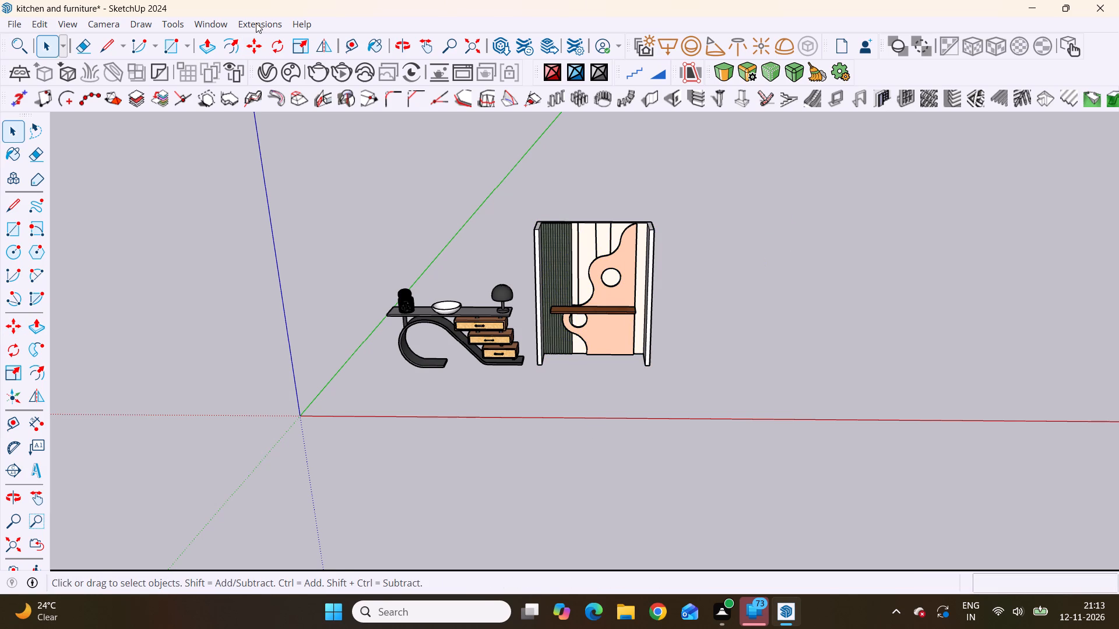
# Search the 3D Warehouse for "pot".
pyautogui.click(255, 23)
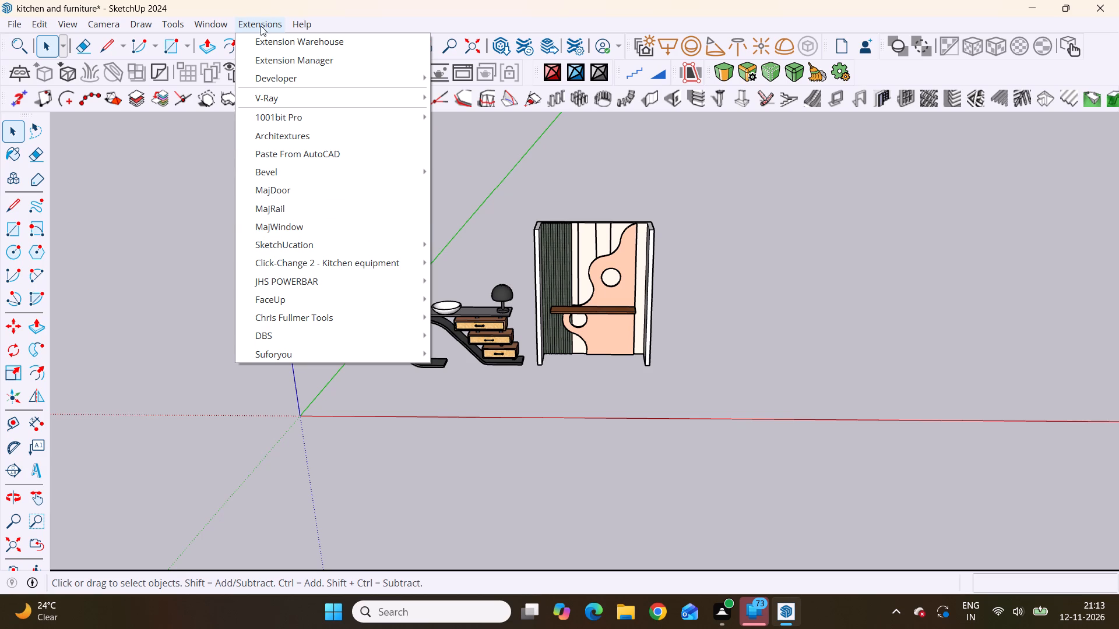
pyautogui.click(198, 22)
pyautogui.click(198, 22)
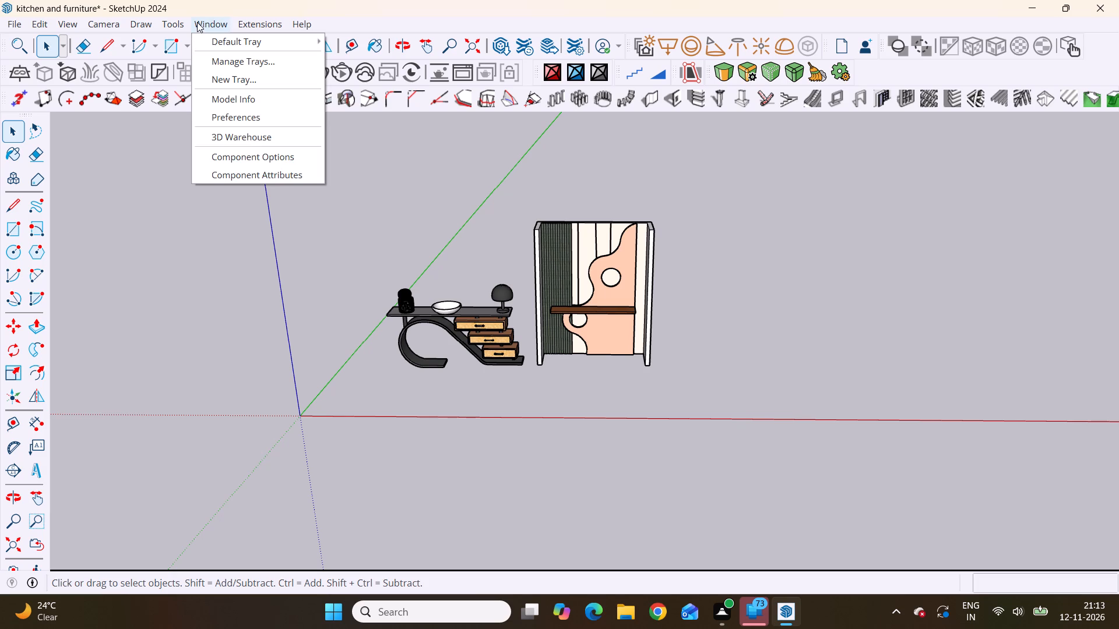
pyautogui.click(228, 139)
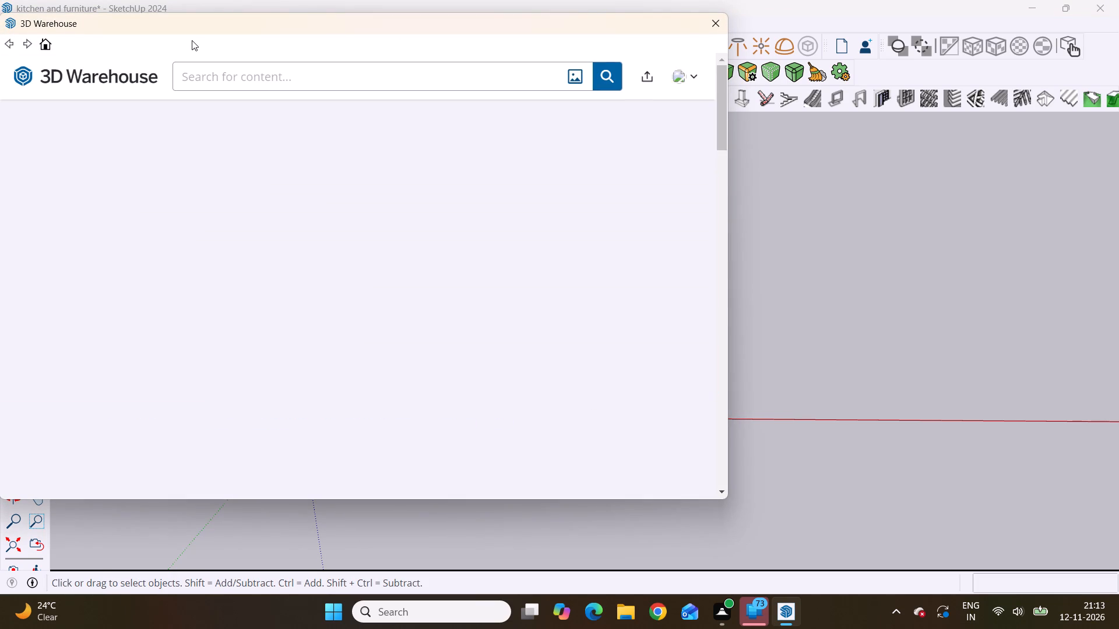
pyautogui.click(265, 78)
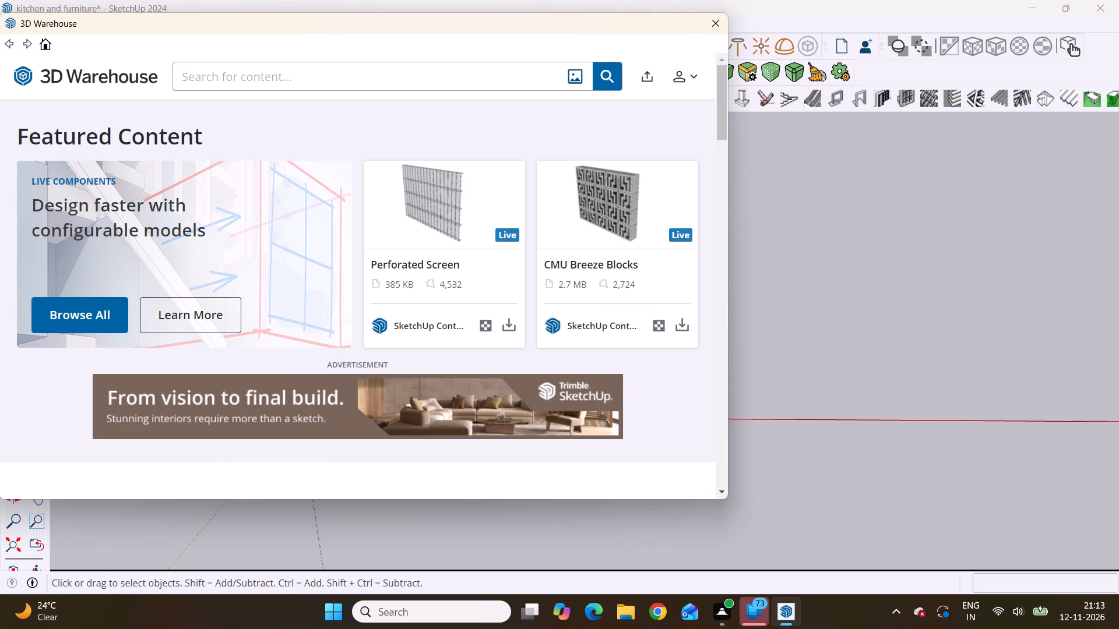
pyautogui.write('po')
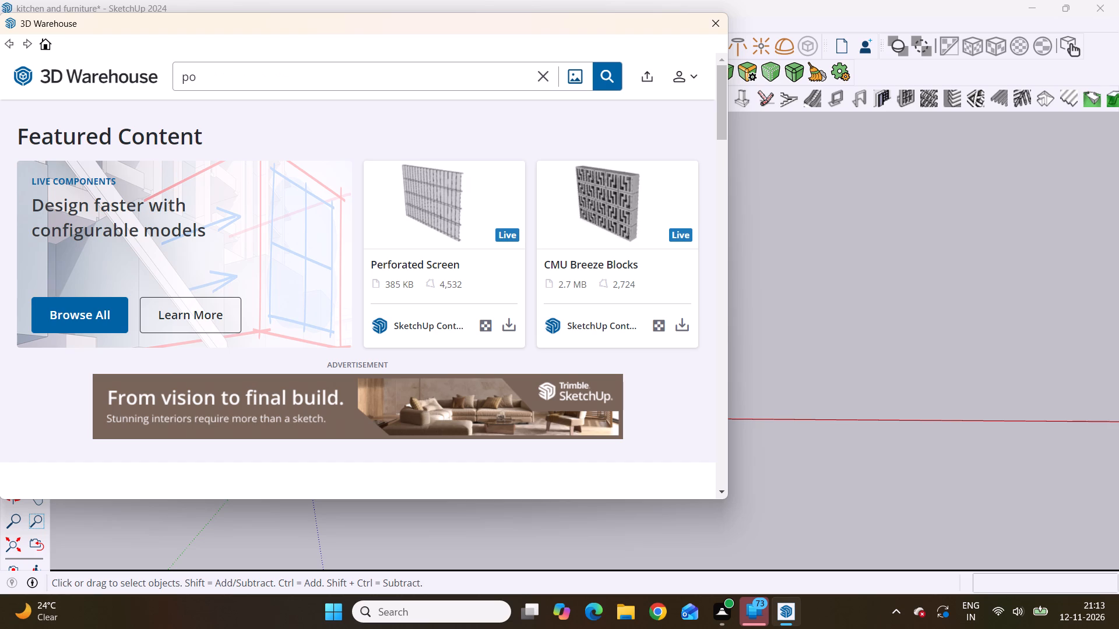
pyautogui.press('t')
pyautogui.click(611, 82)
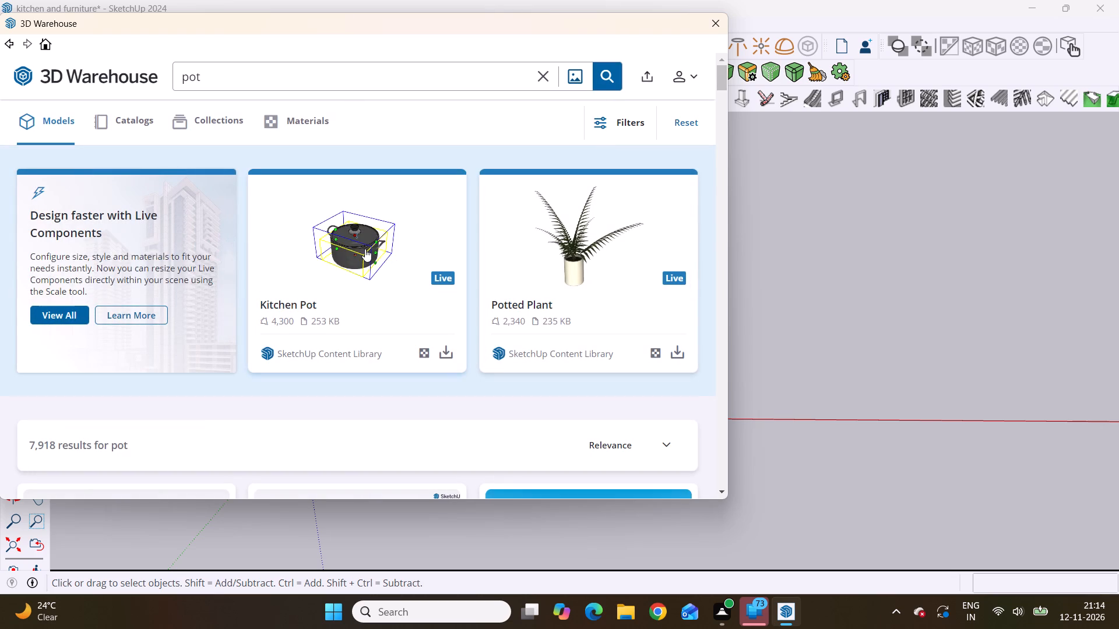
# Browse the pot search results and compare the available pots, vases and potted plants for one that suits the scene.
pyautogui.scroll(-4, 365, 248)
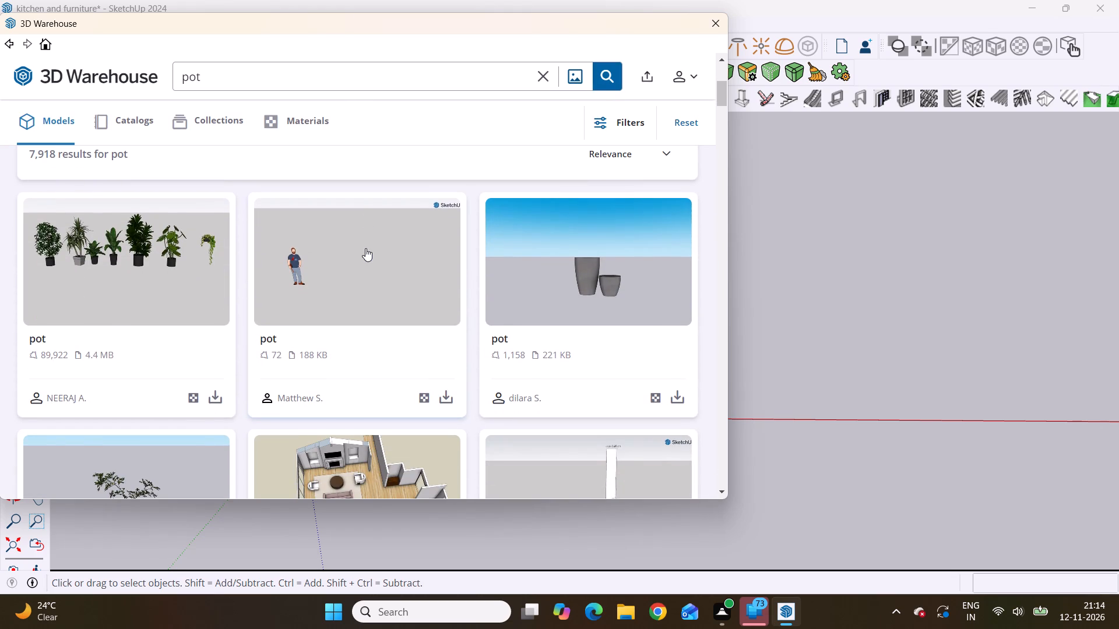
pyautogui.scroll(-3, 365, 248)
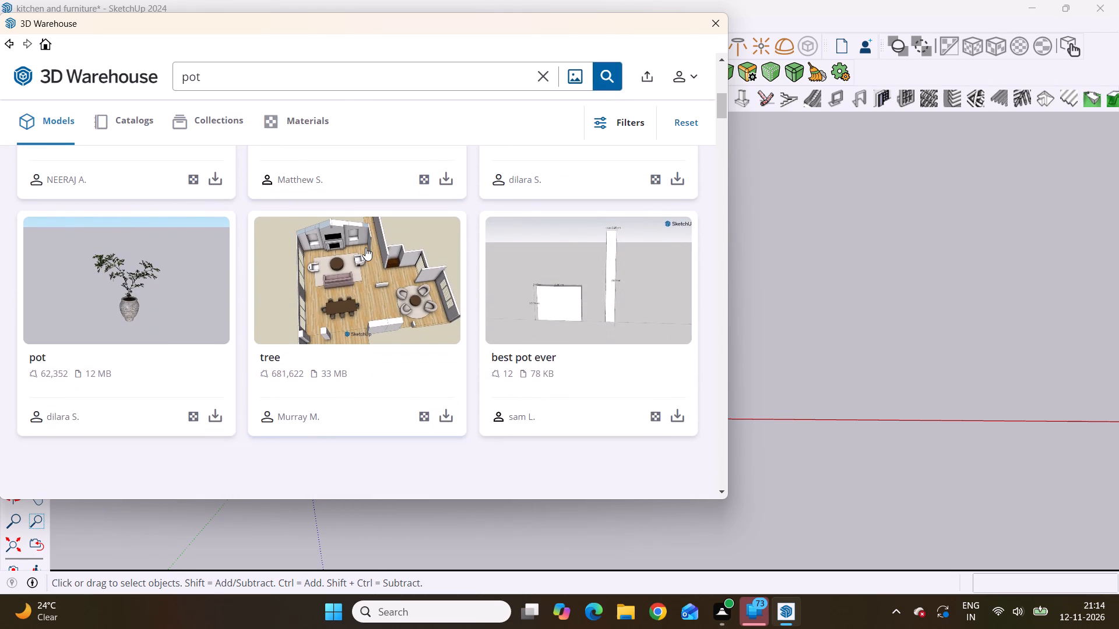
pyautogui.scroll(-4, 365, 248)
pyautogui.scroll(5, 365, 248)
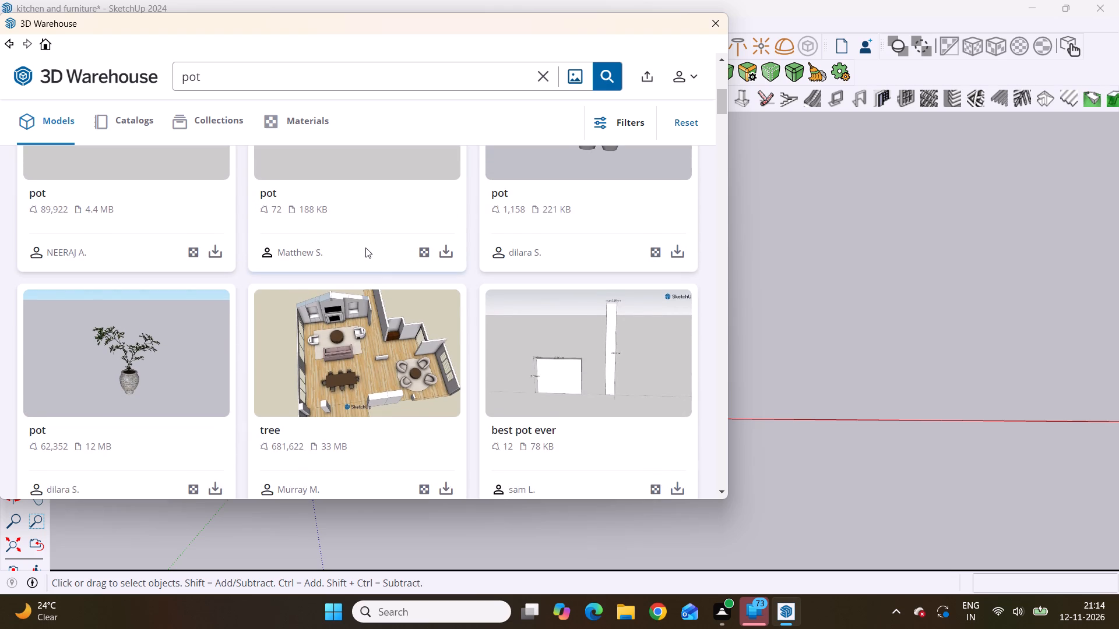
pyautogui.scroll(5, 365, 248)
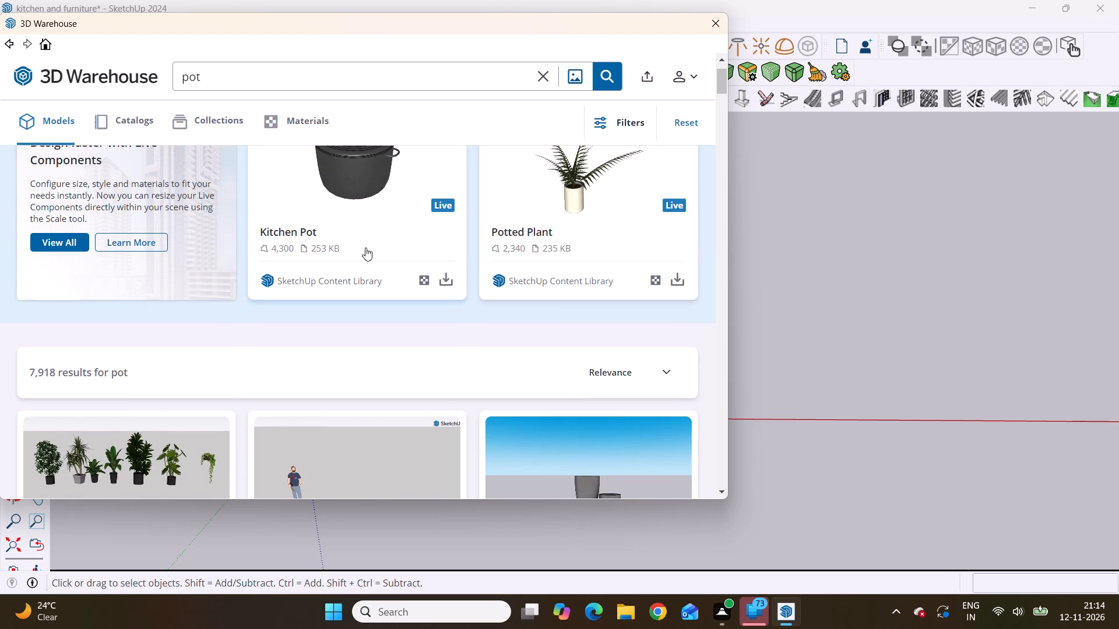
pyautogui.scroll(2, 365, 248)
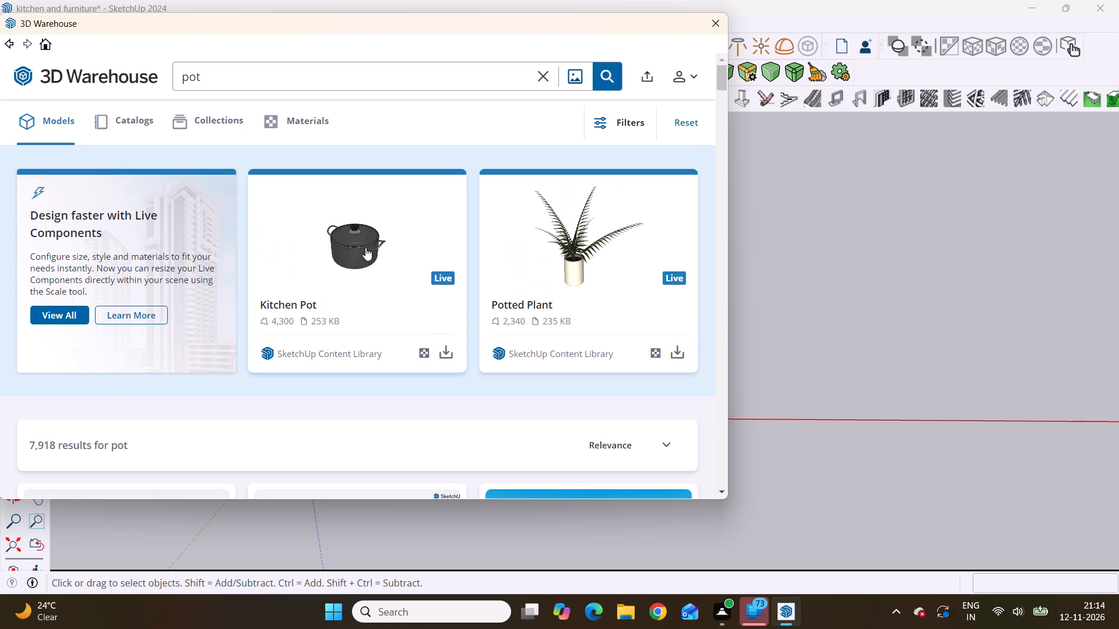
pyautogui.scroll(1, 365, 248)
pyautogui.scroll(-8, 365, 248)
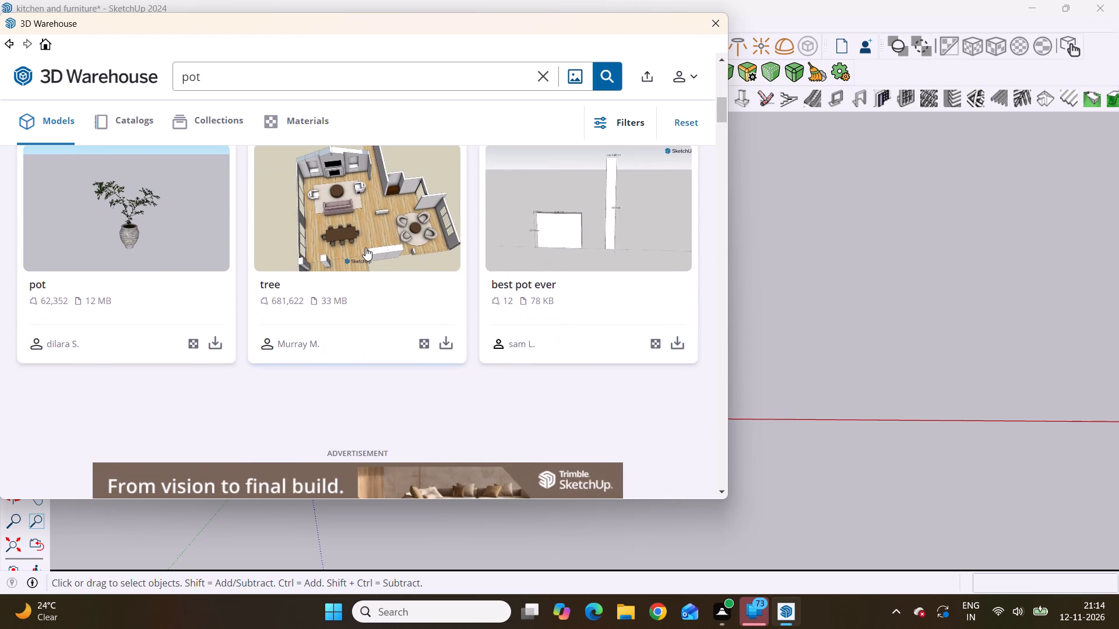
pyautogui.scroll(-9, 365, 248)
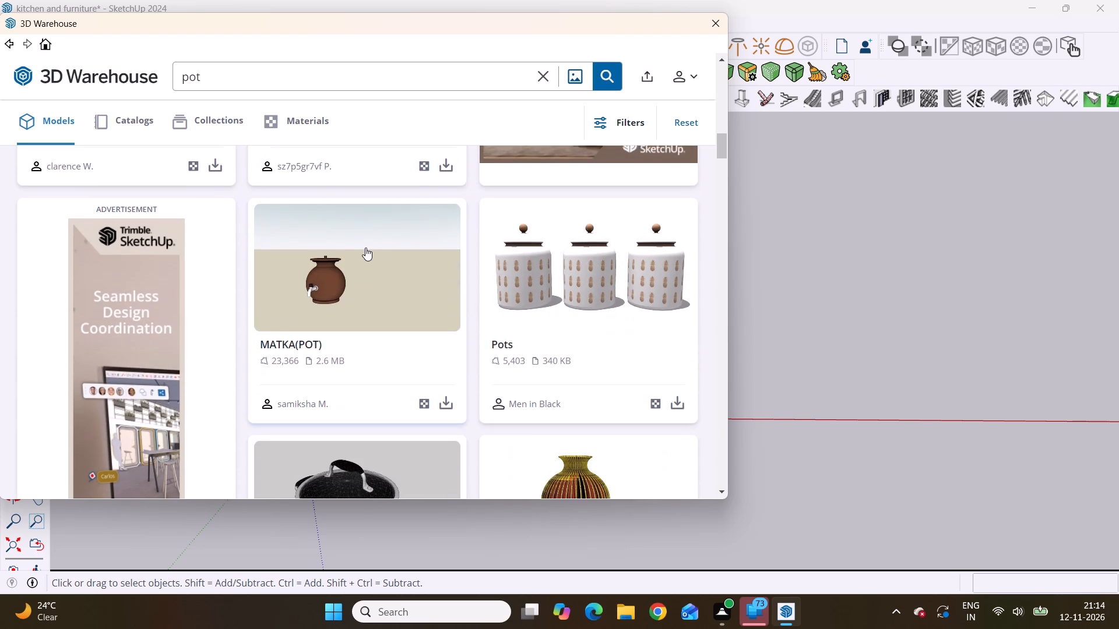
pyautogui.scroll(-4, 365, 248)
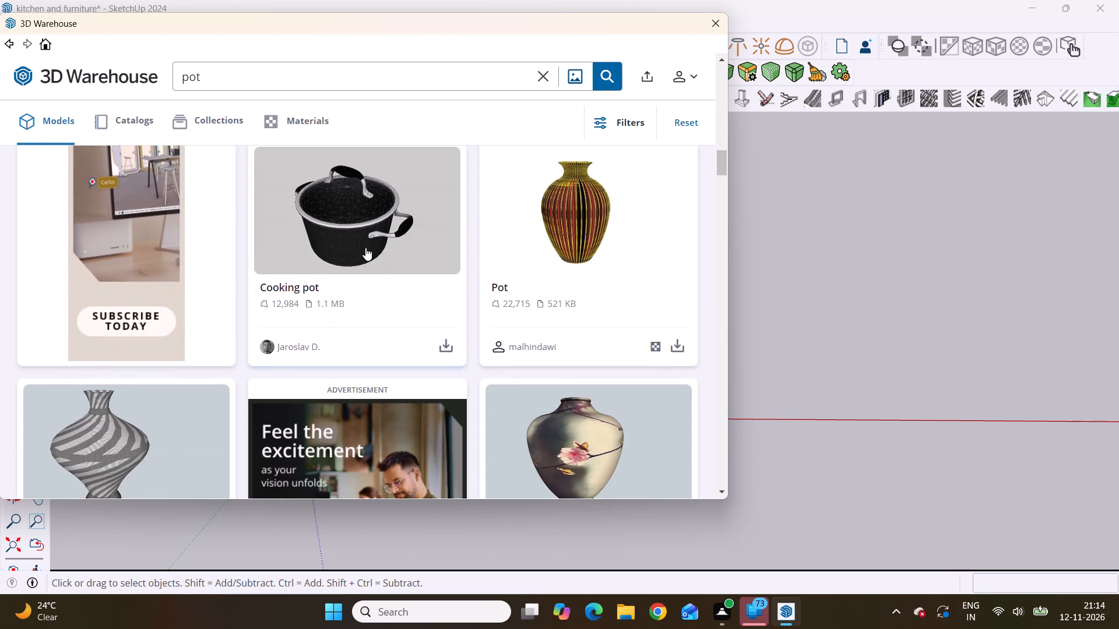
pyautogui.scroll(-8, 365, 248)
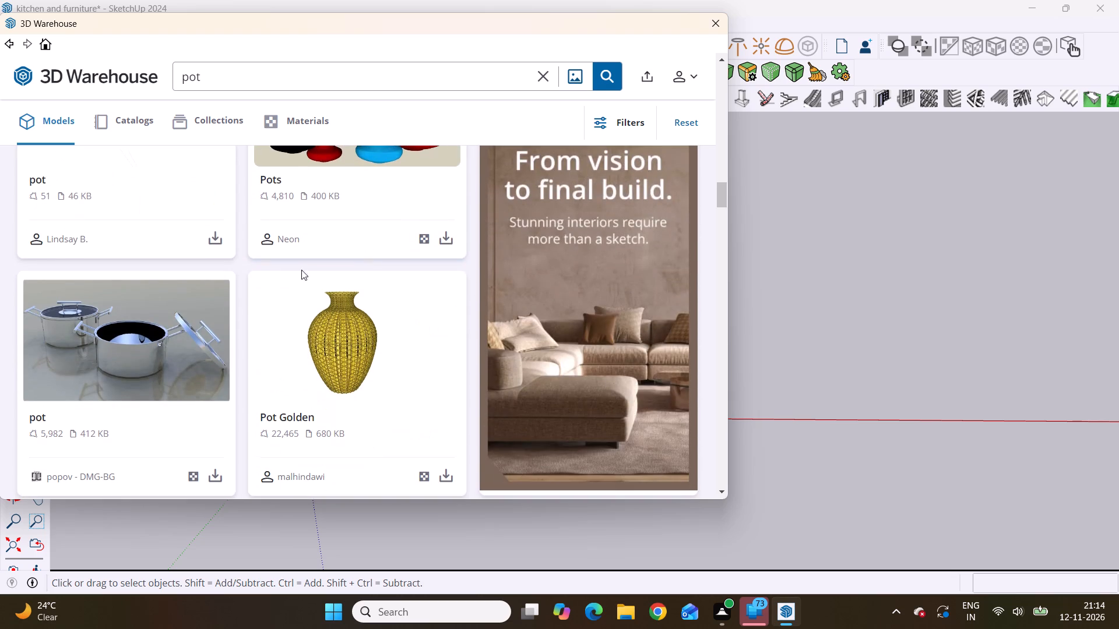
pyautogui.scroll(3, 43, 298)
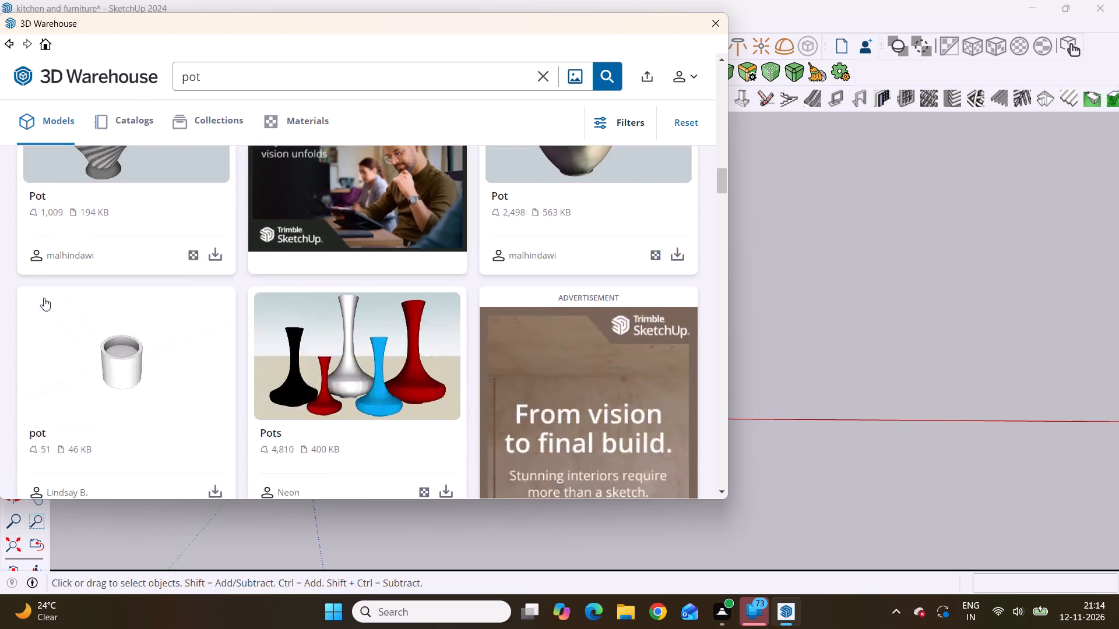
pyautogui.scroll(13, 44, 298)
pyautogui.scroll(5, 524, 267)
pyautogui.scroll(4, 615, 229)
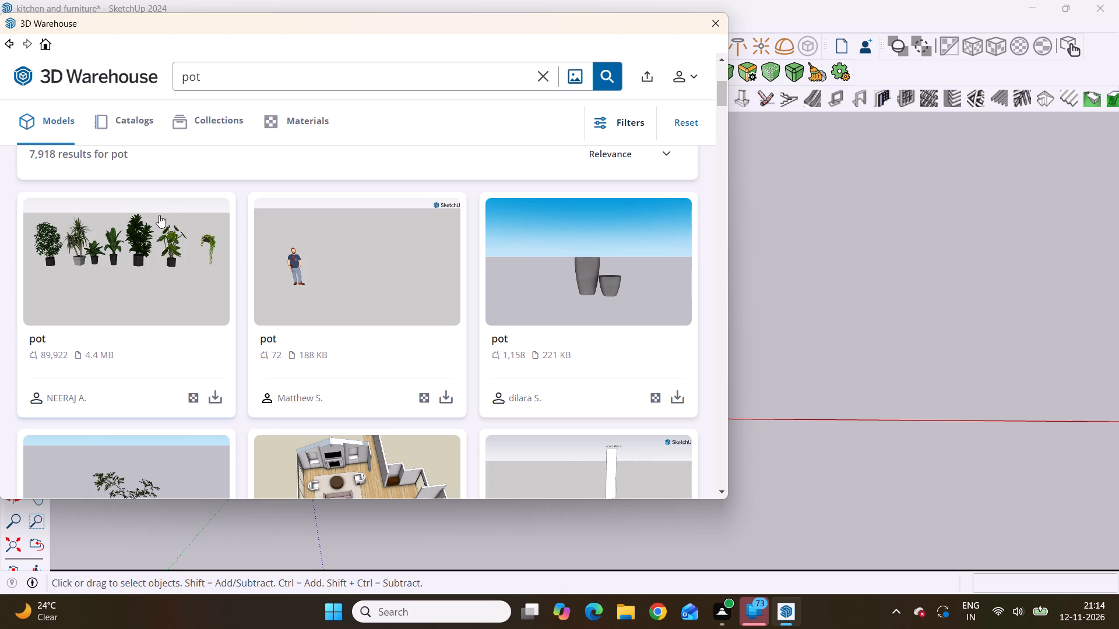
pyautogui.scroll(-4, 153, 246)
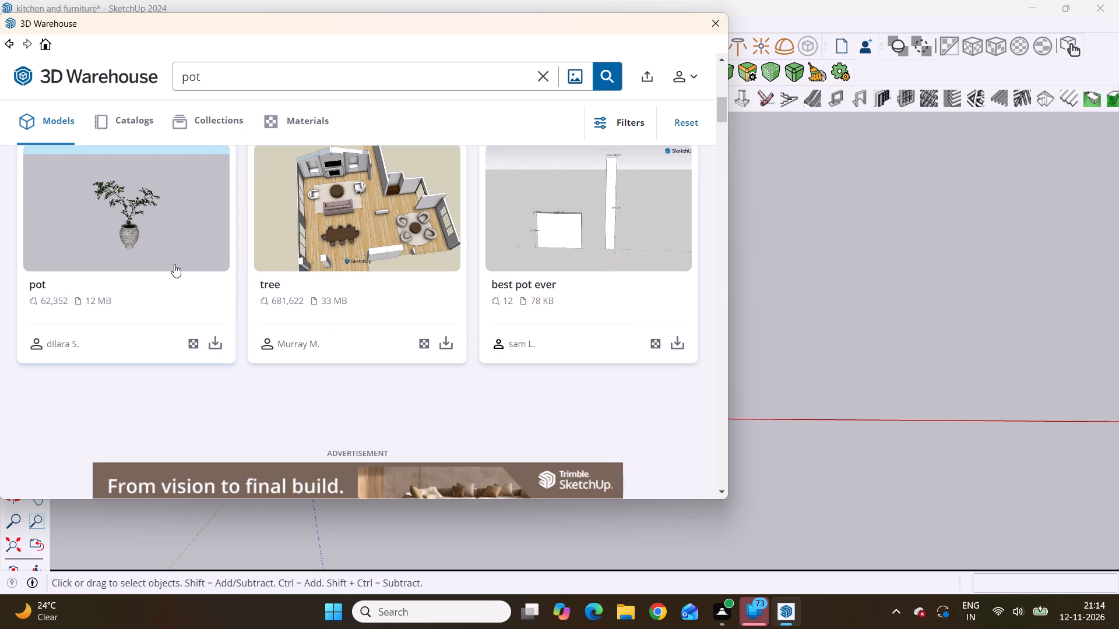
pyautogui.scroll(5, 157, 242)
pyautogui.scroll(-5, 157, 242)
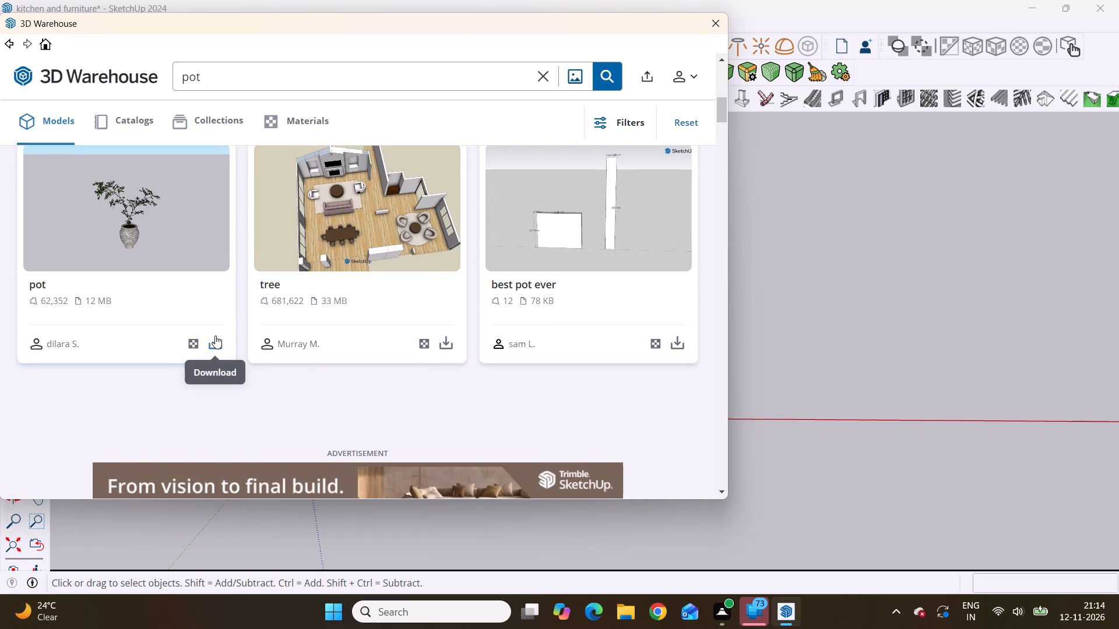
pyautogui.scroll(9, 231, 252)
# Download the "pot" model showing a row of potted plants and load it directly into the current model.
pyautogui.scroll(-3, 231, 252)
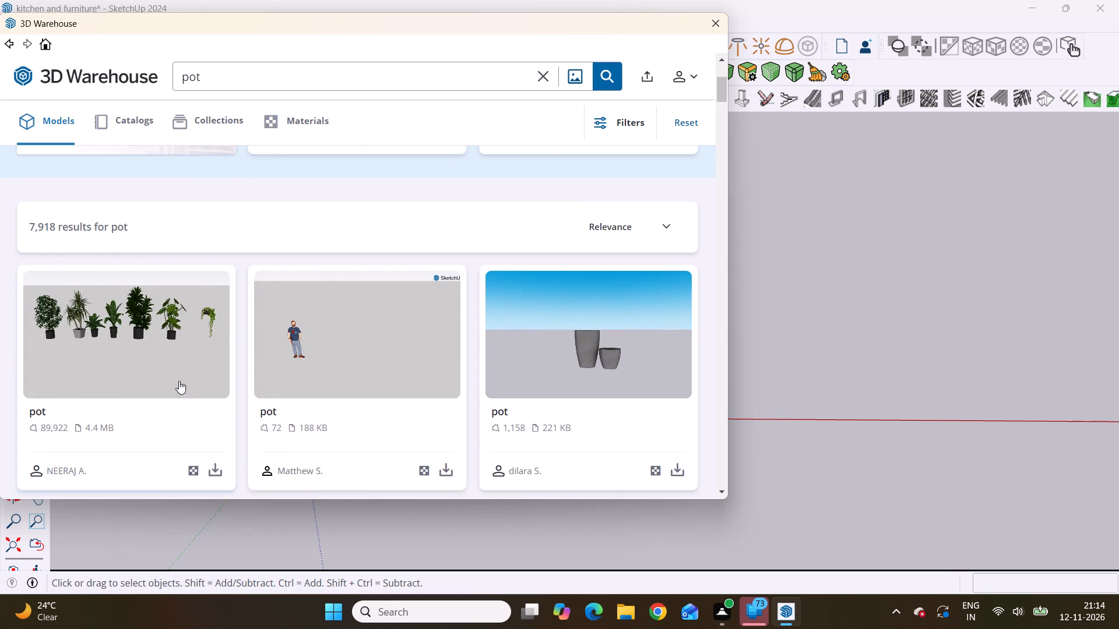
pyautogui.scroll(-2, 181, 359)
pyautogui.click(216, 327)
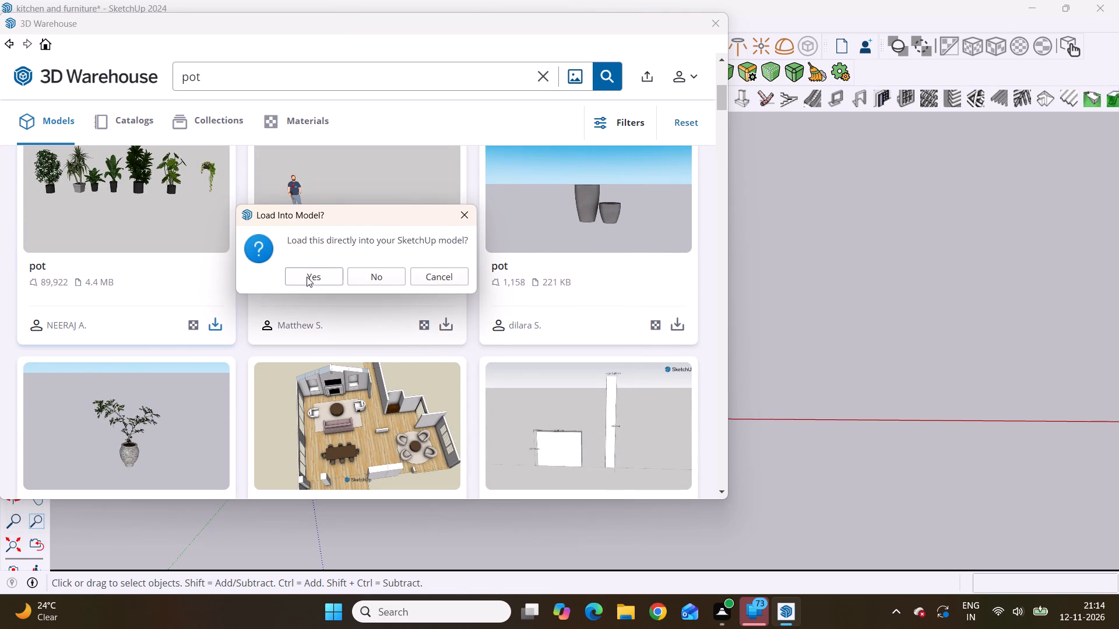
pyautogui.click(307, 277)
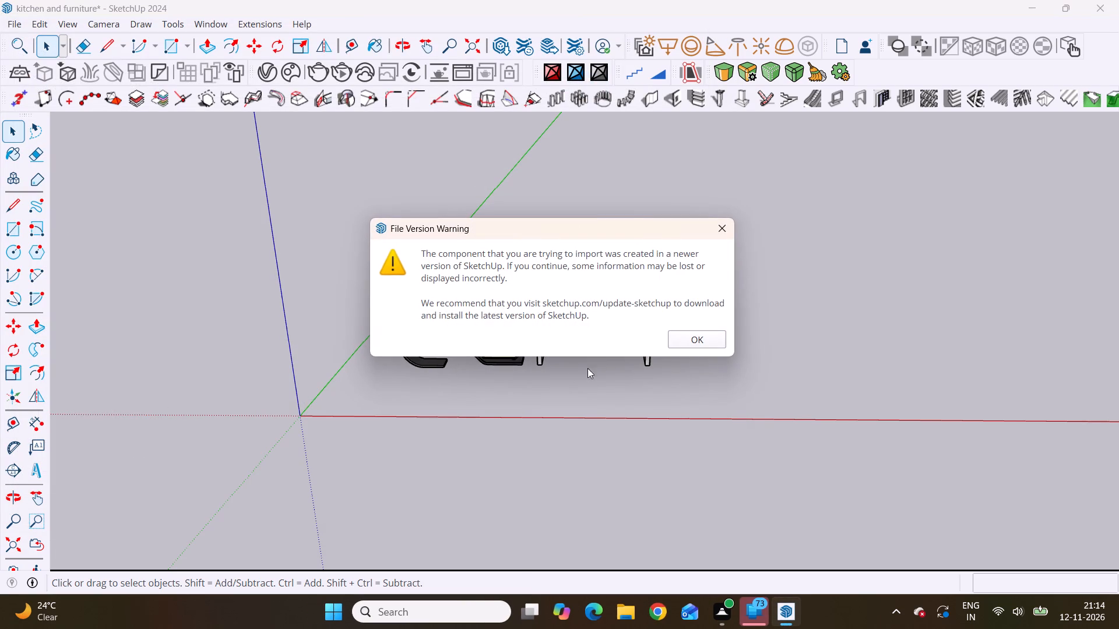
pyautogui.click(691, 344)
# Place the row of potted plants on the open side of the wall niche, away from the console table, and clear the selection.
pyautogui.scroll(-1, 373, 363)
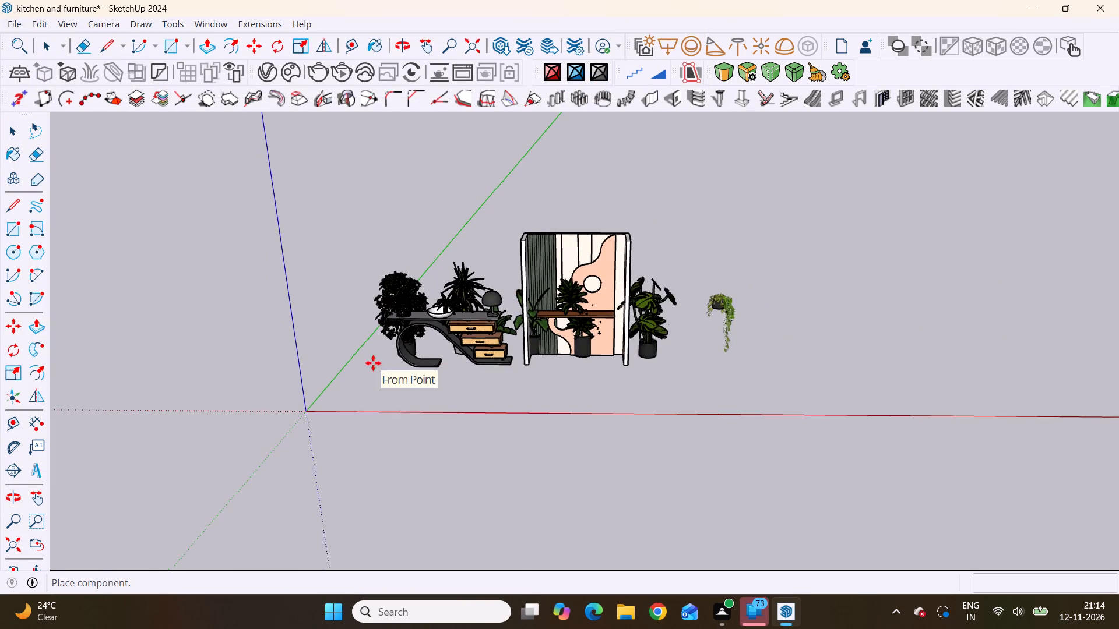
pyautogui.scroll(-11, 373, 363)
pyautogui.scroll(5, 546, 392)
pyautogui.scroll(10, 465, 344)
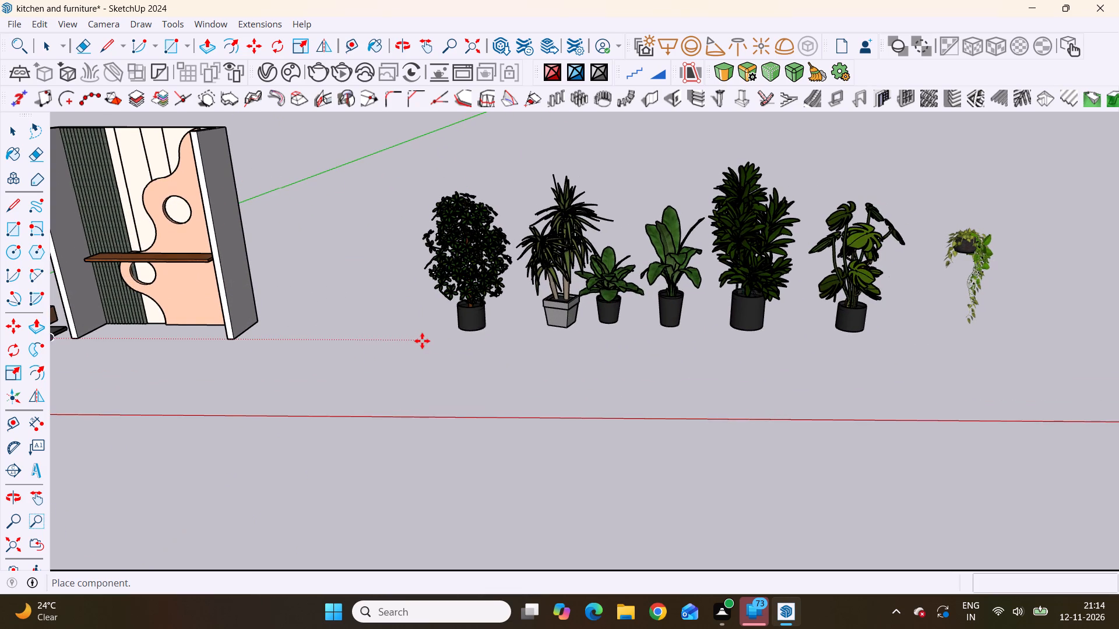
pyautogui.click(422, 341)
pyautogui.scroll(-8, 610, 344)
pyautogui.scroll(-1, 533, 280)
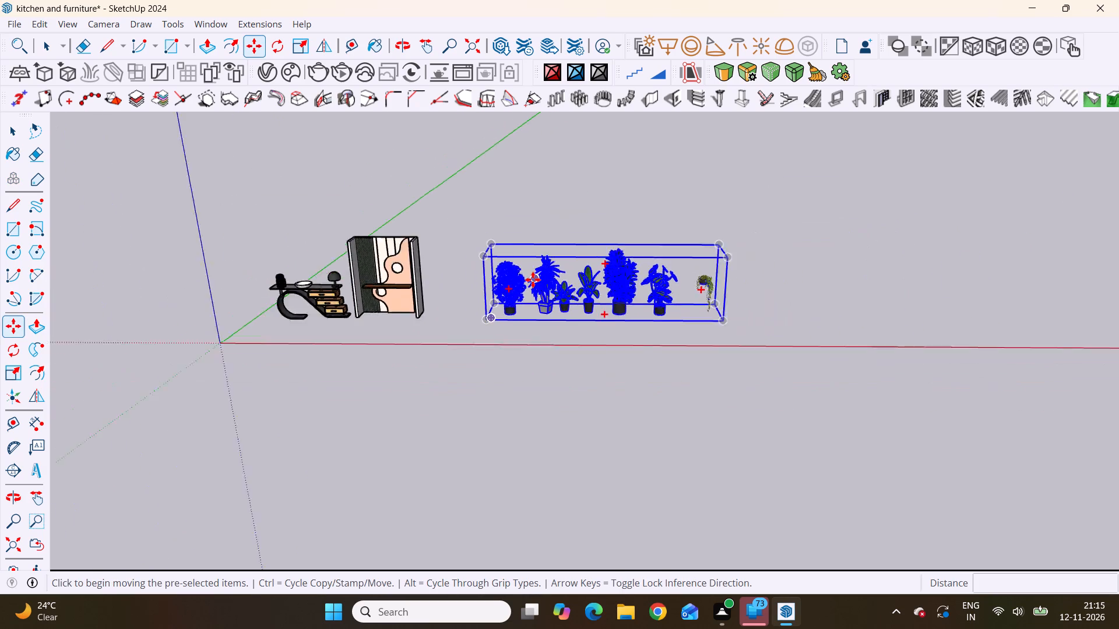
pyautogui.scroll(-1, 533, 280)
pyautogui.press('space')
pyautogui.click(662, 200)
# Examine the row of potted plants beside the console table and wall niche to compare their sizes and shapes.
pyautogui.scroll(4, 464, 349)
pyautogui.scroll(7, 464, 285)
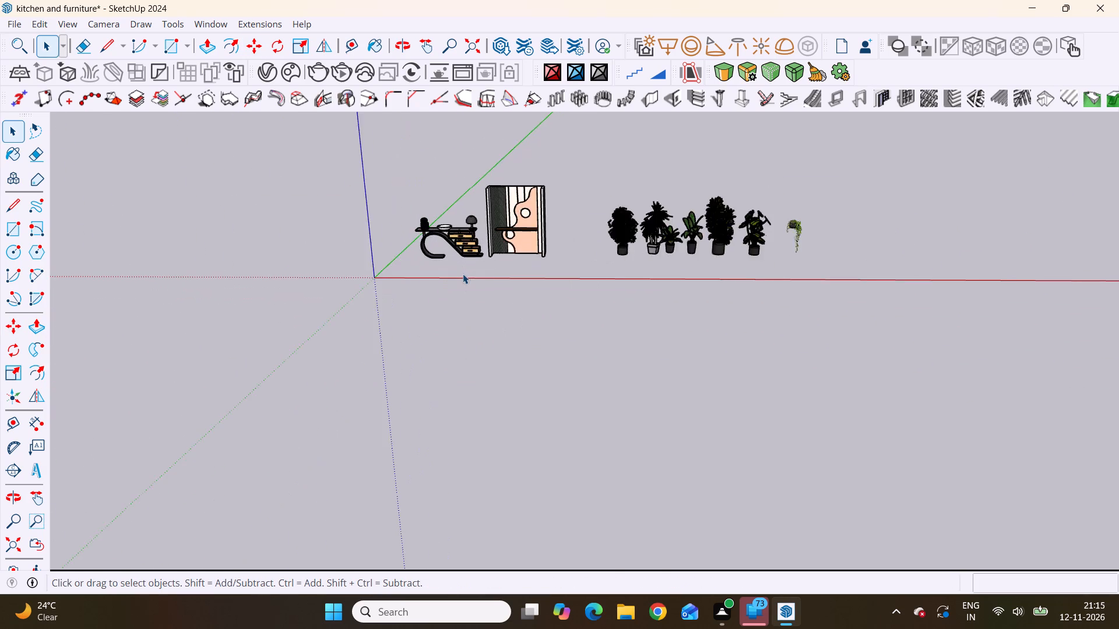
pyautogui.scroll(4, 463, 274)
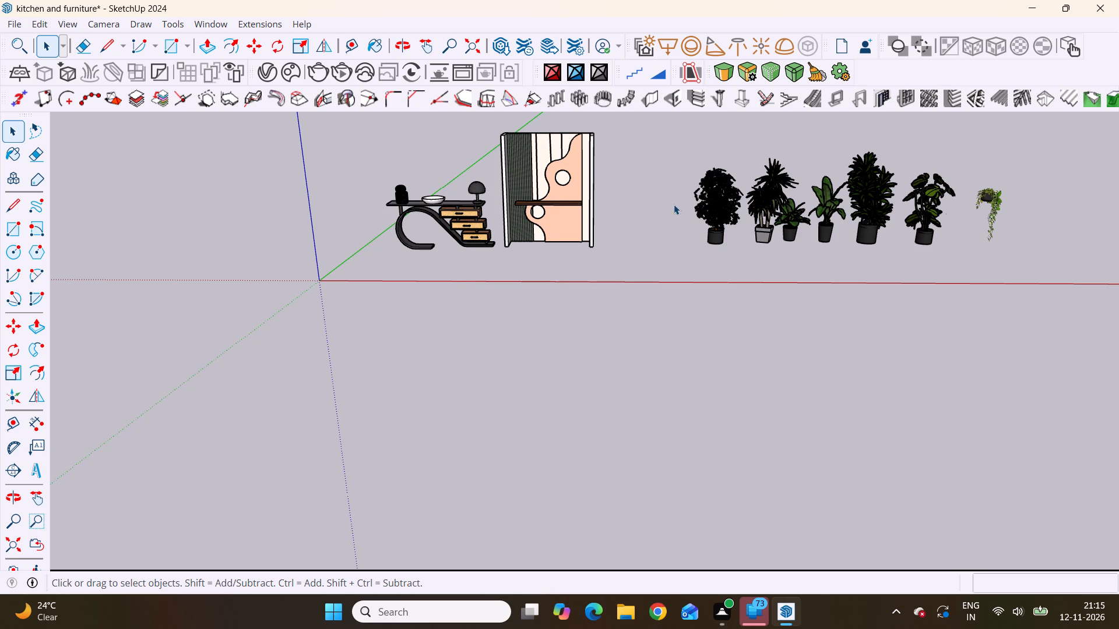
pyautogui.scroll(5, 856, 213)
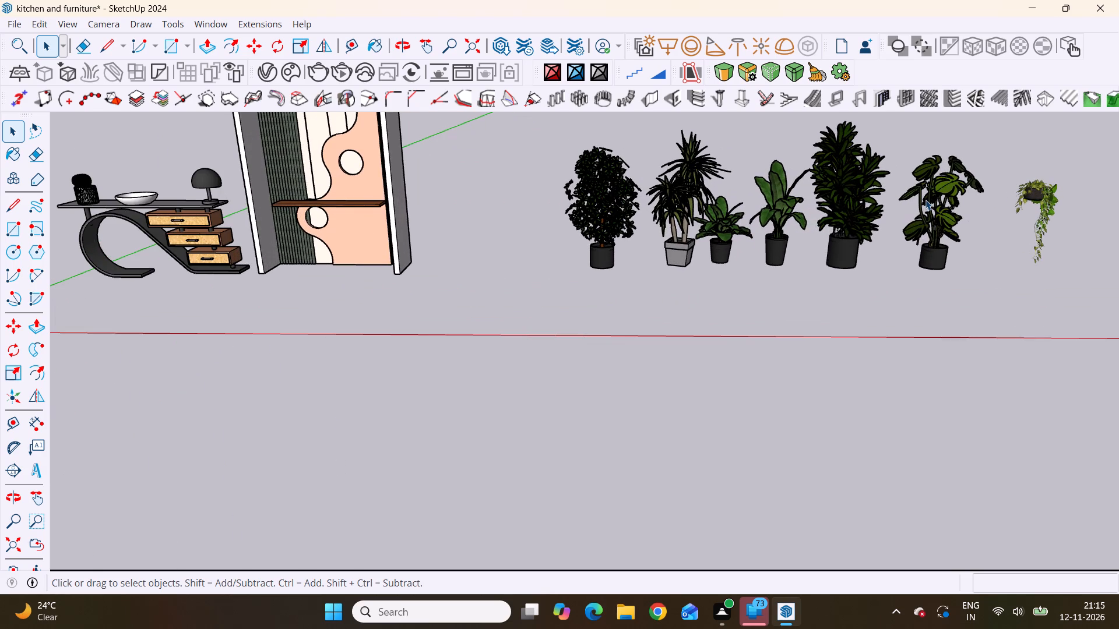
pyautogui.scroll(-5, 926, 200)
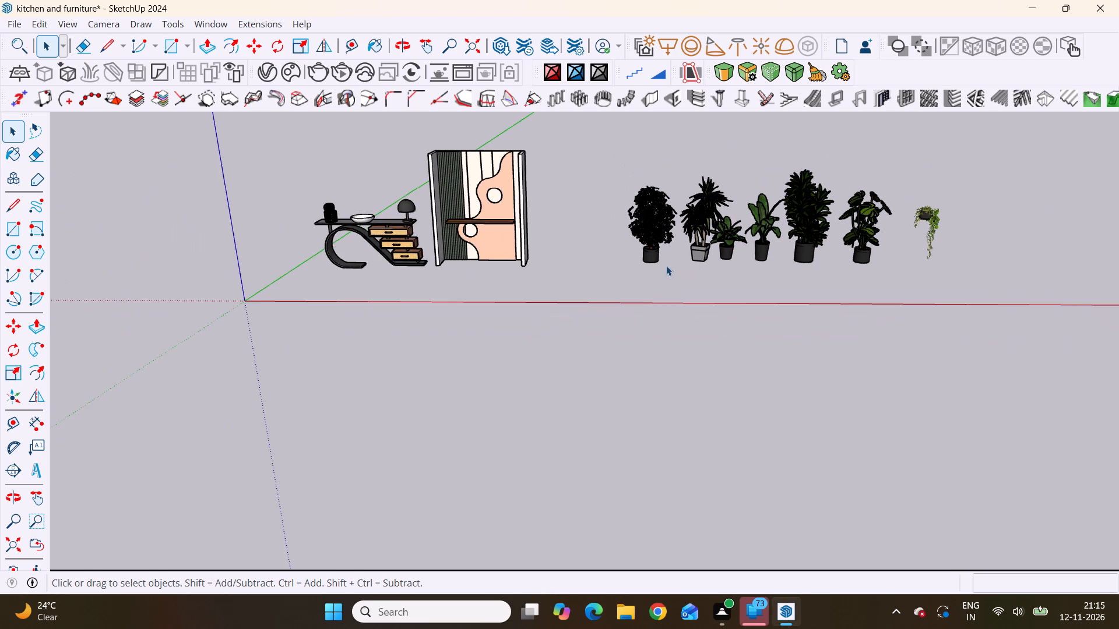
pyautogui.scroll(16, 665, 255)
pyautogui.scroll(-11, 670, 192)
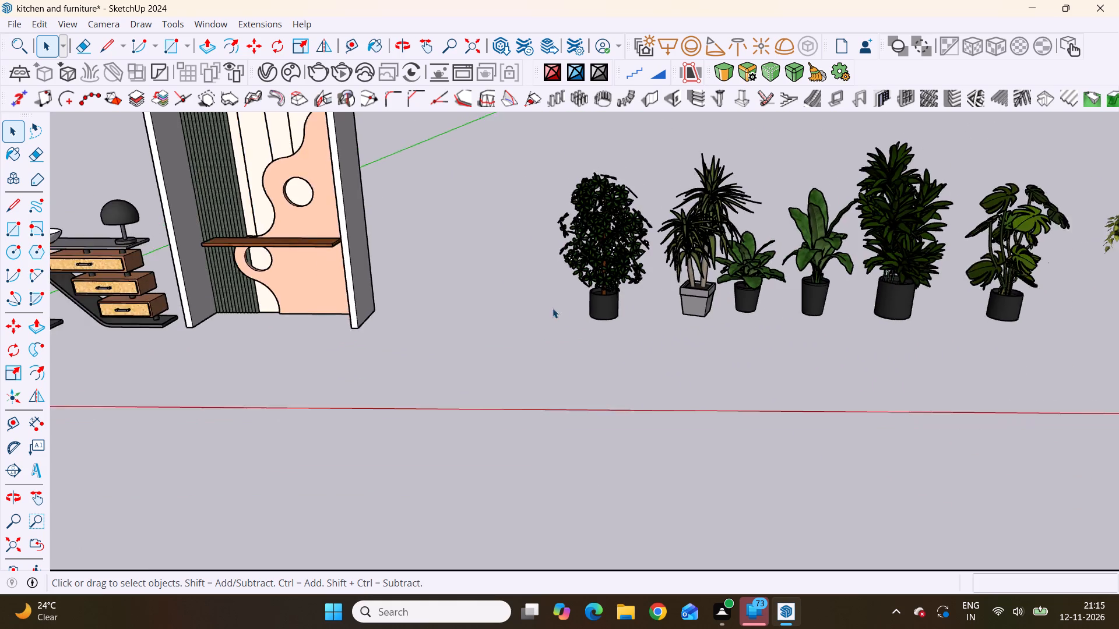
pyautogui.scroll(-2, 553, 308)
pyautogui.scroll(5, 708, 291)
pyautogui.scroll(-4, 709, 290)
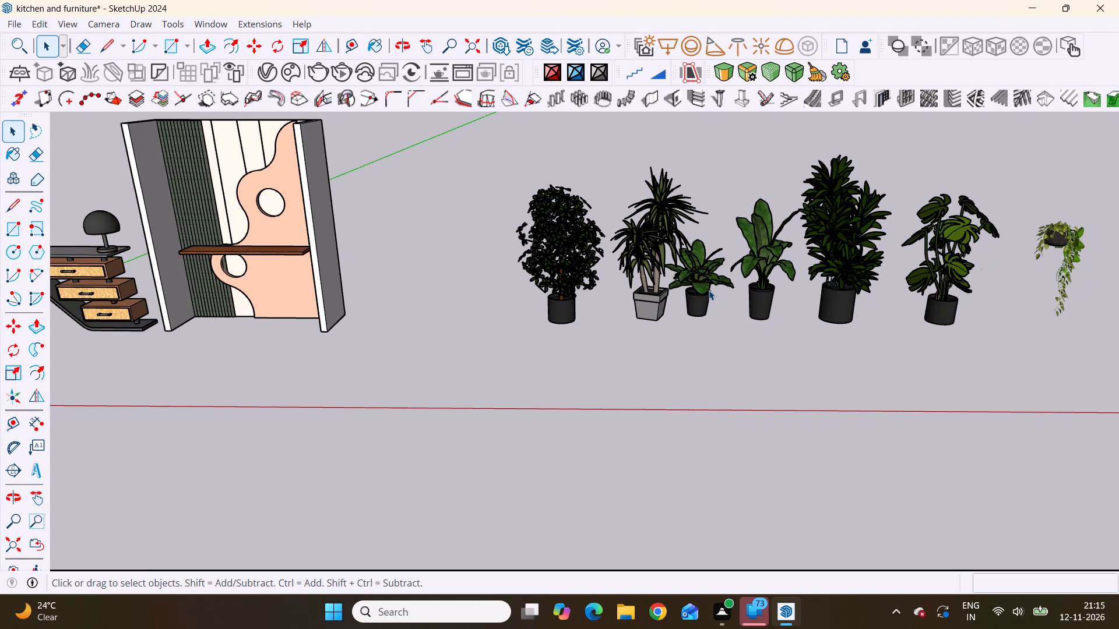
pyautogui.scroll(3, 709, 290)
pyautogui.scroll(-3, 709, 290)
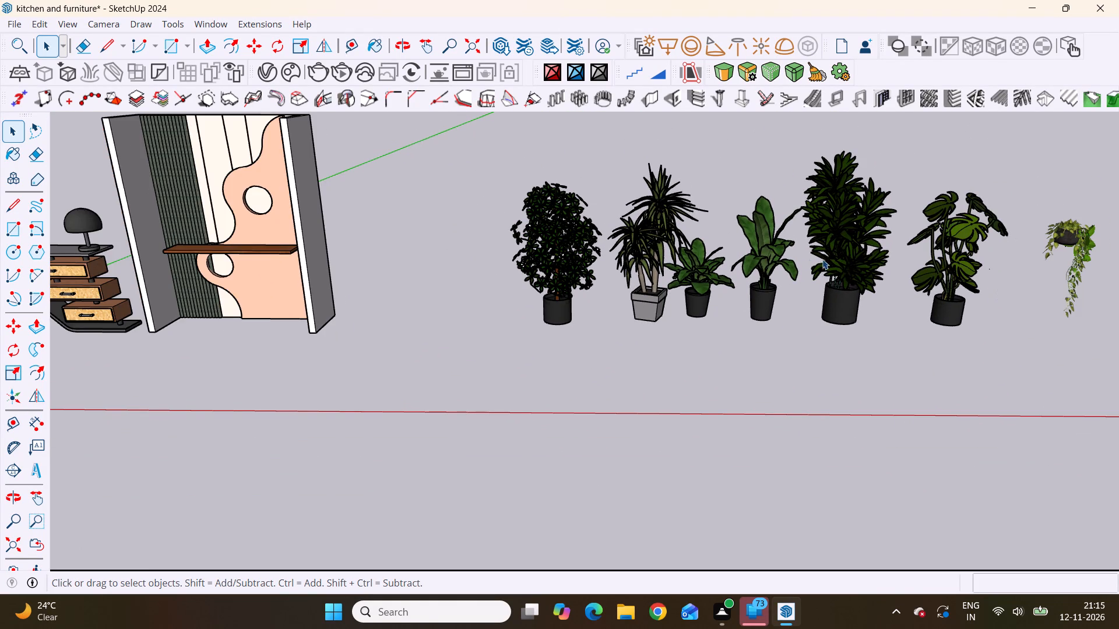
# Open the plant row for editing and move the two-stemmed yucca in the grey square pot about 17' 11" into the wall niche area.
pyautogui.scroll(4, 629, 264)
pyautogui.click(660, 323)
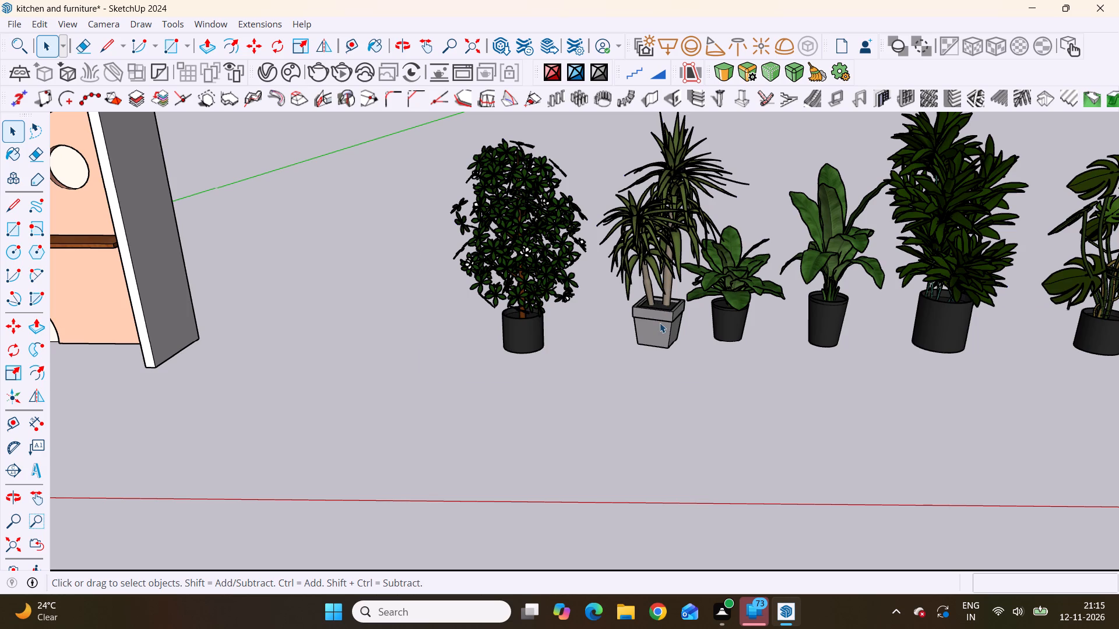
pyautogui.doubleClick(660, 321)
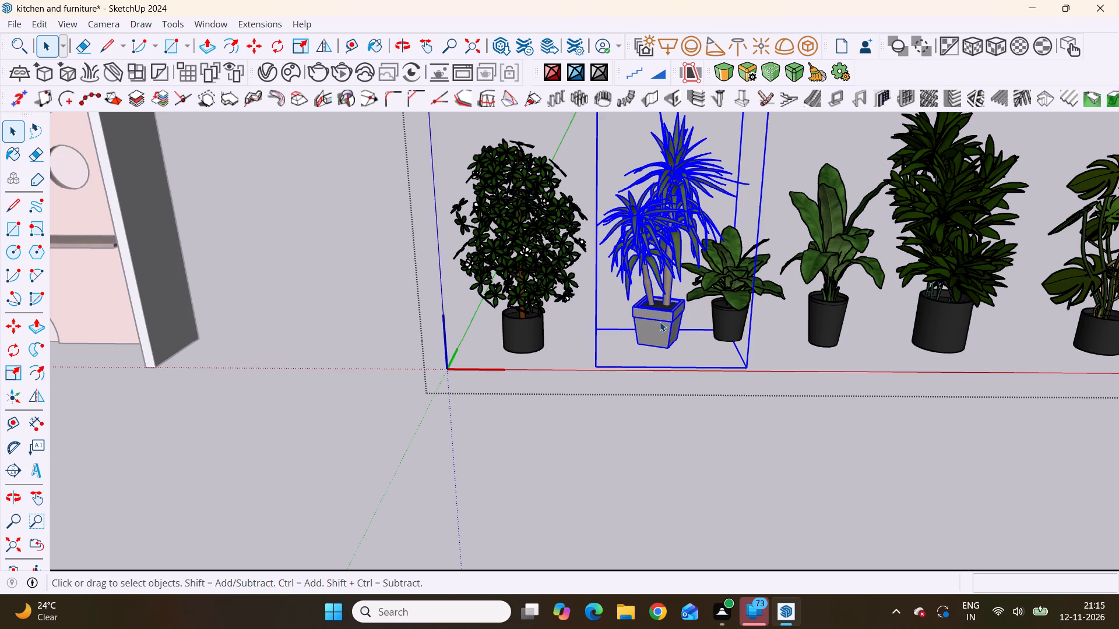
pyautogui.press('m')
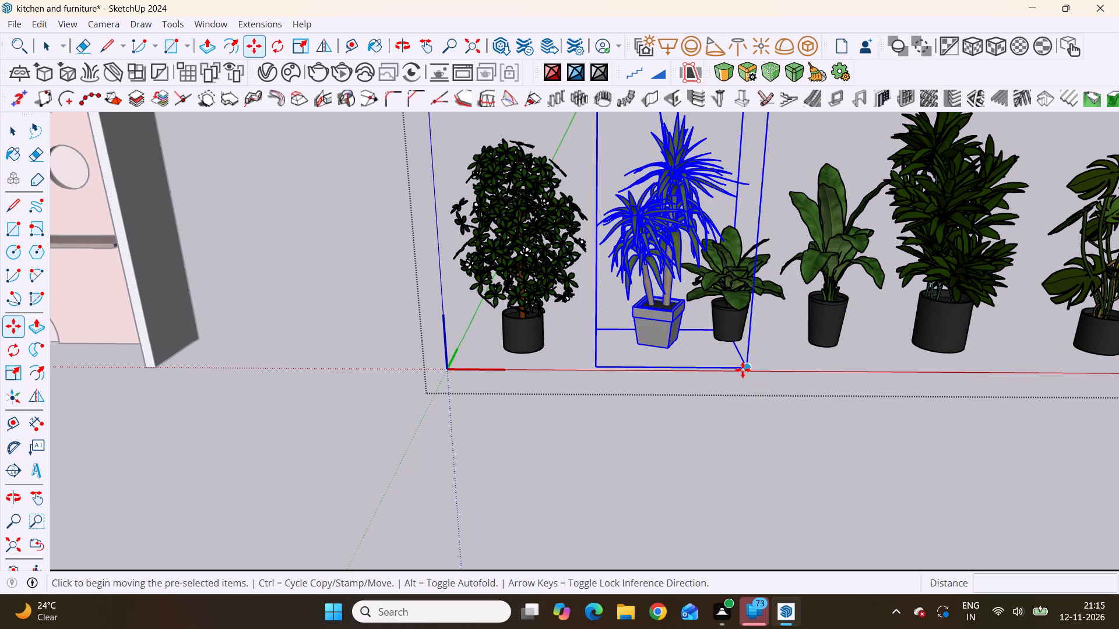
pyautogui.click(743, 370)
pyautogui.scroll(-7, 388, 286)
pyautogui.scroll(1, 769, 226)
pyautogui.scroll(-2, 769, 226)
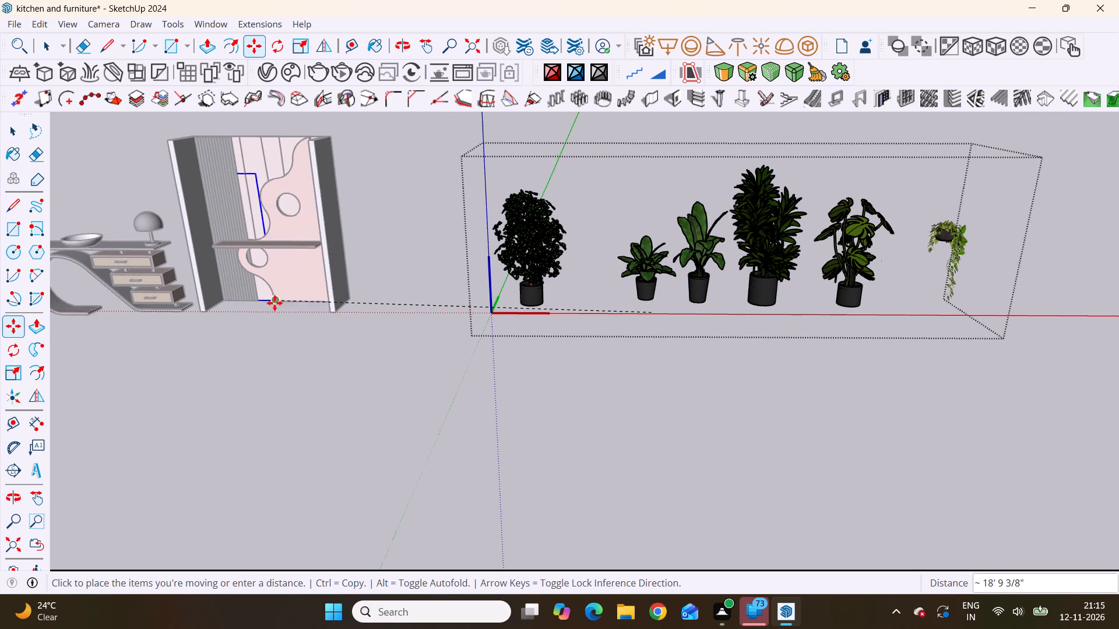
pyautogui.scroll(5, 274, 302)
pyautogui.scroll(-7, 258, 226)
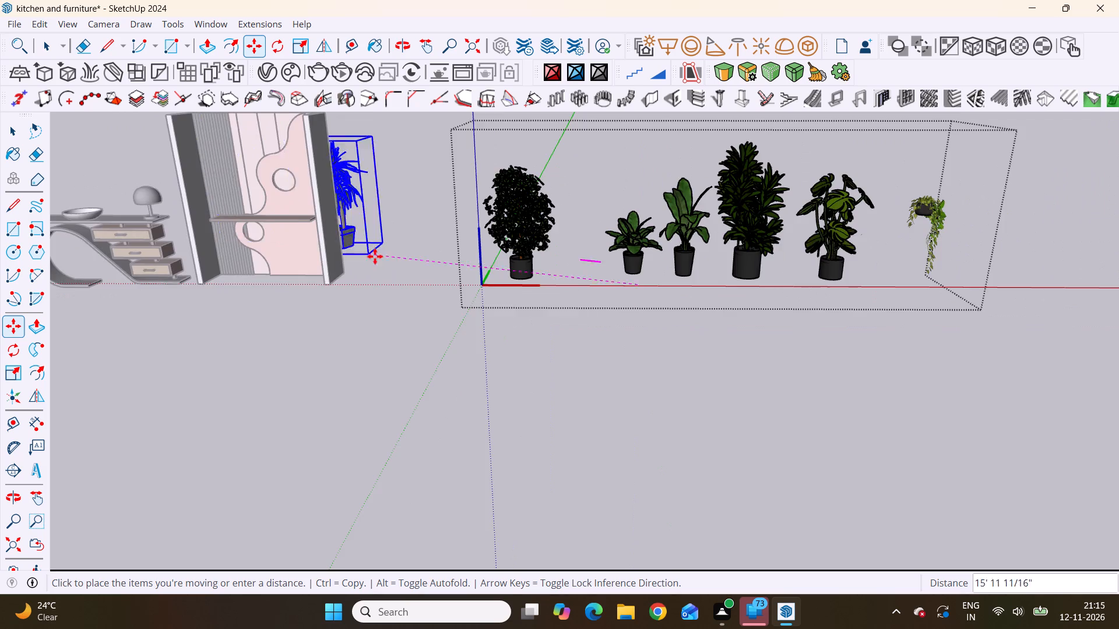
pyautogui.scroll(-8, 375, 256)
pyautogui.moveTo(312, 282); pyautogui.dragTo(382, 268, button='middle')
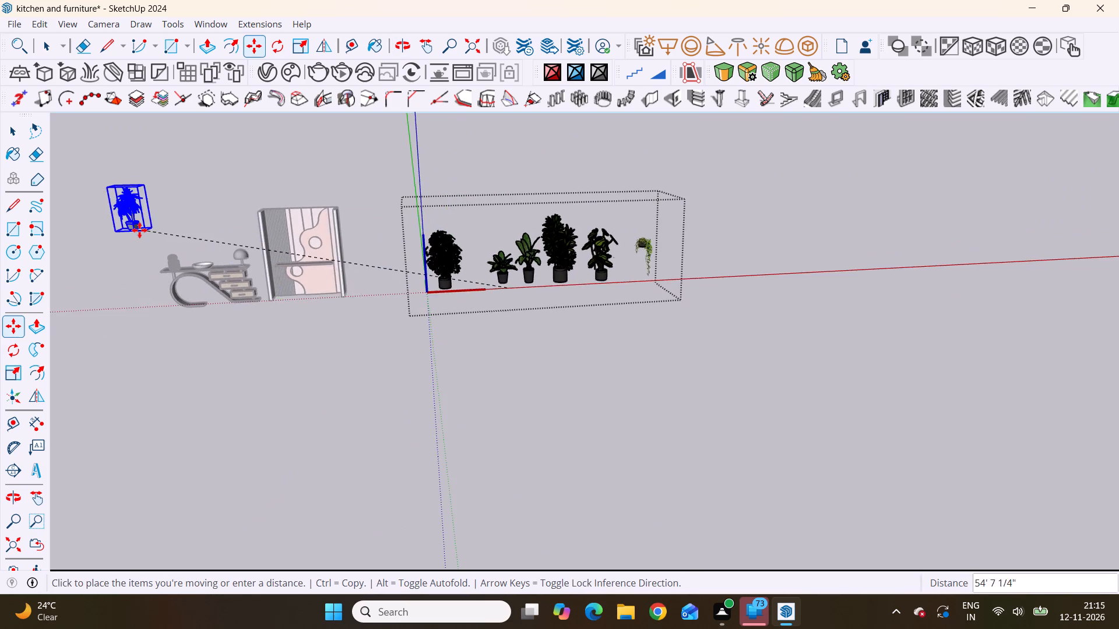
pyautogui.scroll(7, 139, 230)
pyautogui.scroll(4, 606, 370)
pyautogui.scroll(5, 424, 250)
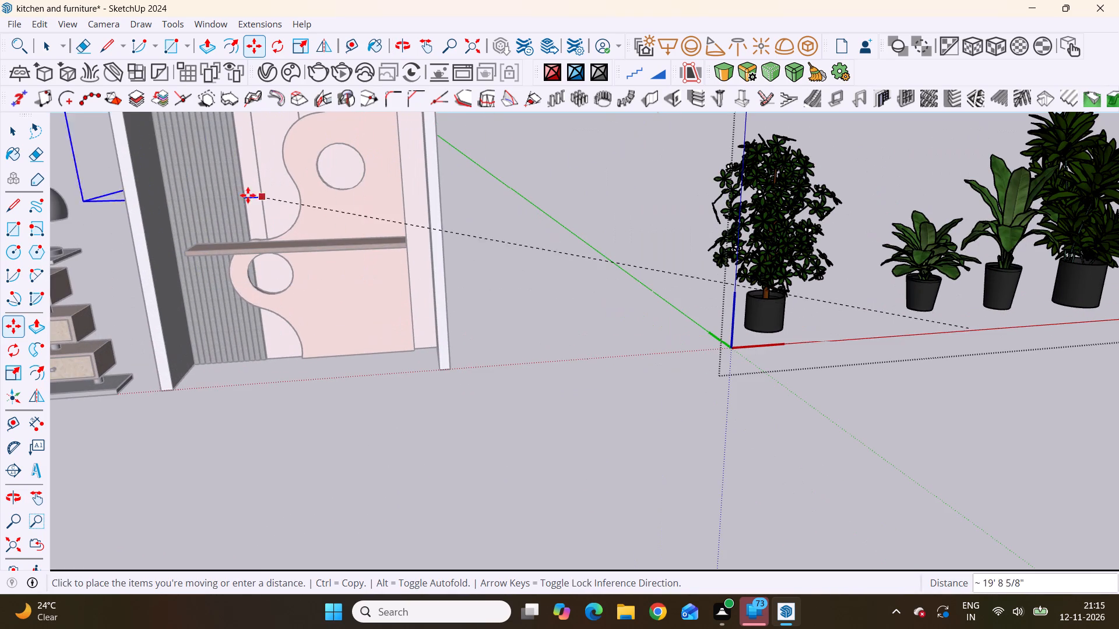
pyautogui.scroll(-9, 318, 275)
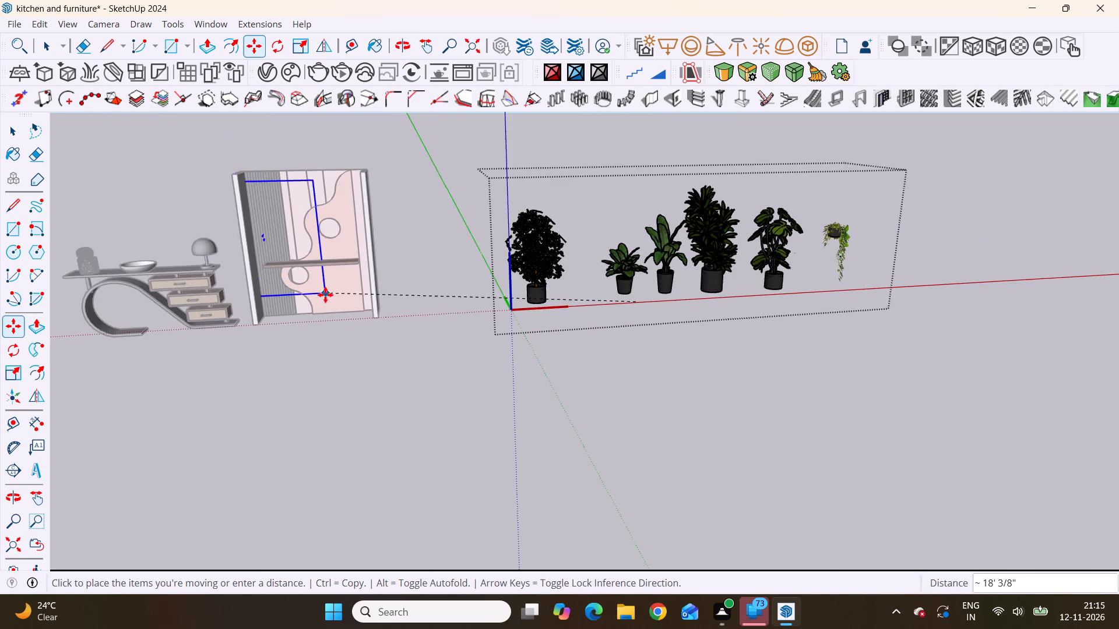
pyautogui.scroll(-5, 325, 298)
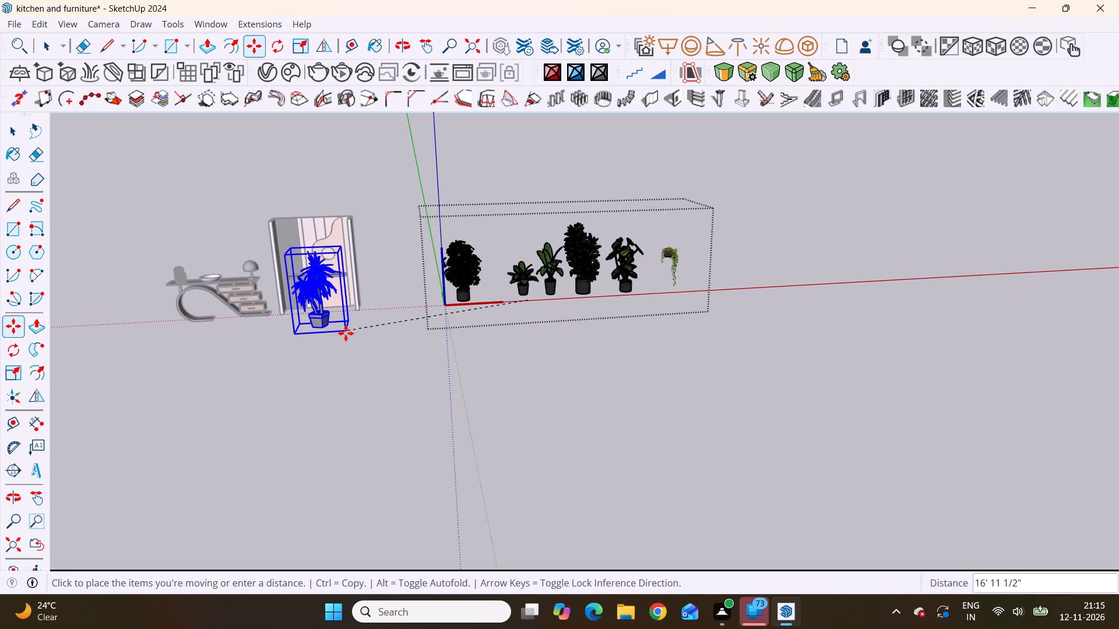
pyautogui.scroll(12, 316, 280)
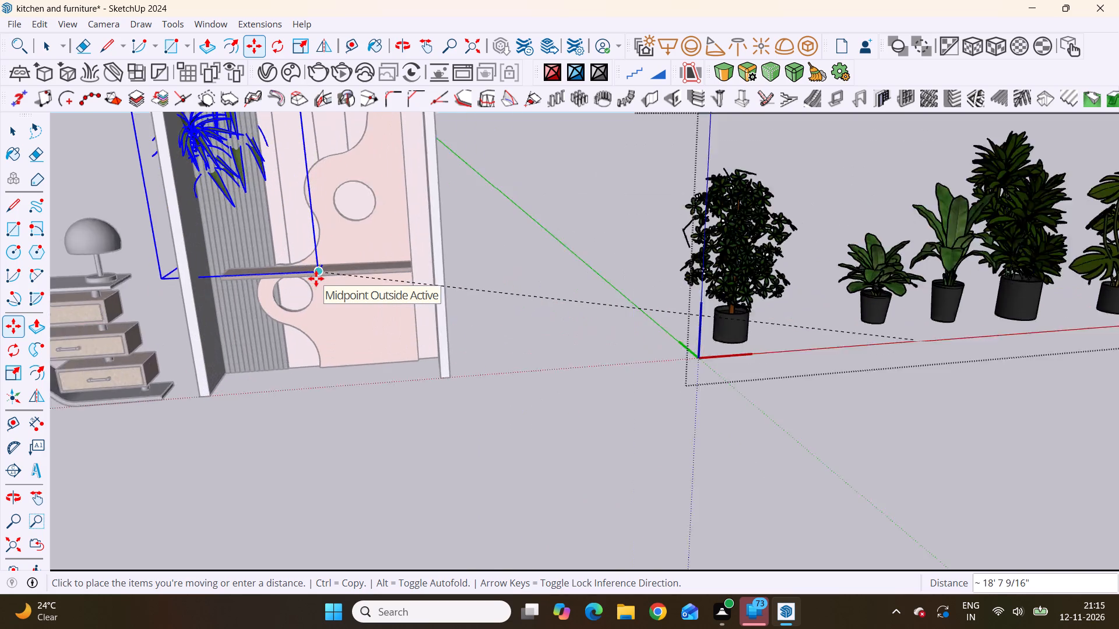
pyautogui.scroll(3, 316, 278)
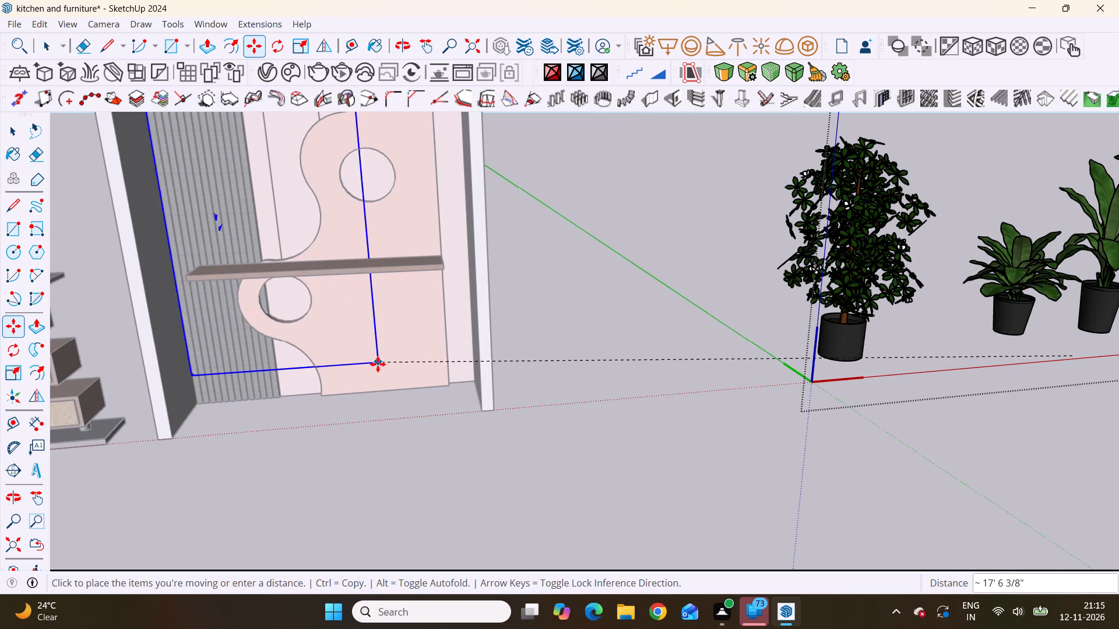
pyautogui.click(360, 307)
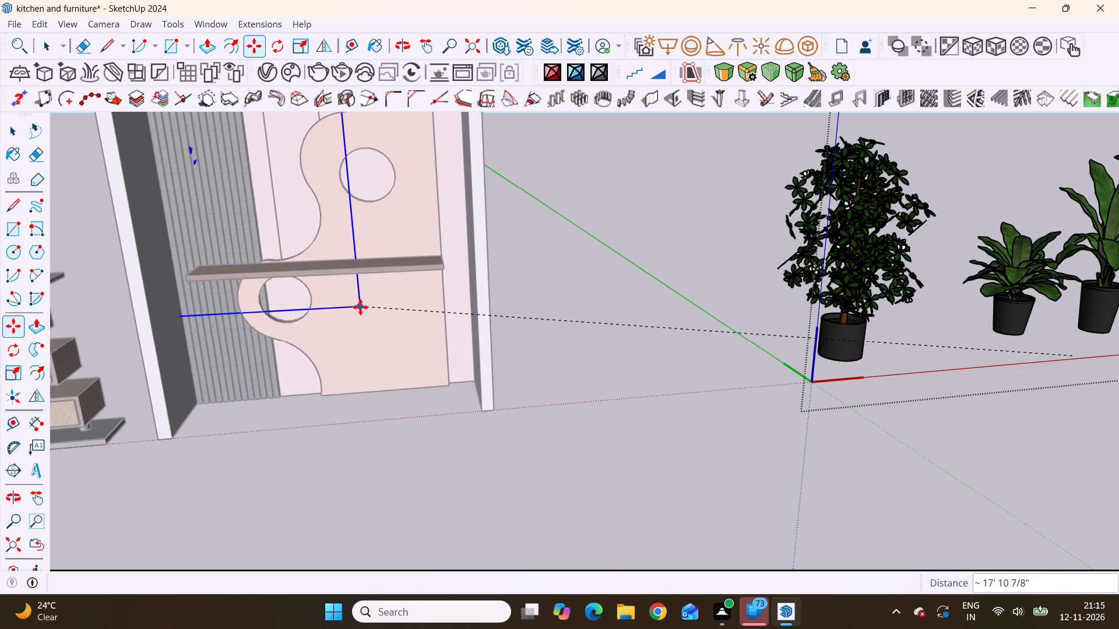
# Move the yucca by its pot base onto the near end of the niche's shelf, in front of the ribbed panel.
pyautogui.scroll(-11, 405, 369)
pyautogui.moveTo(333, 358); pyautogui.dragTo(588, 395, button='middle')
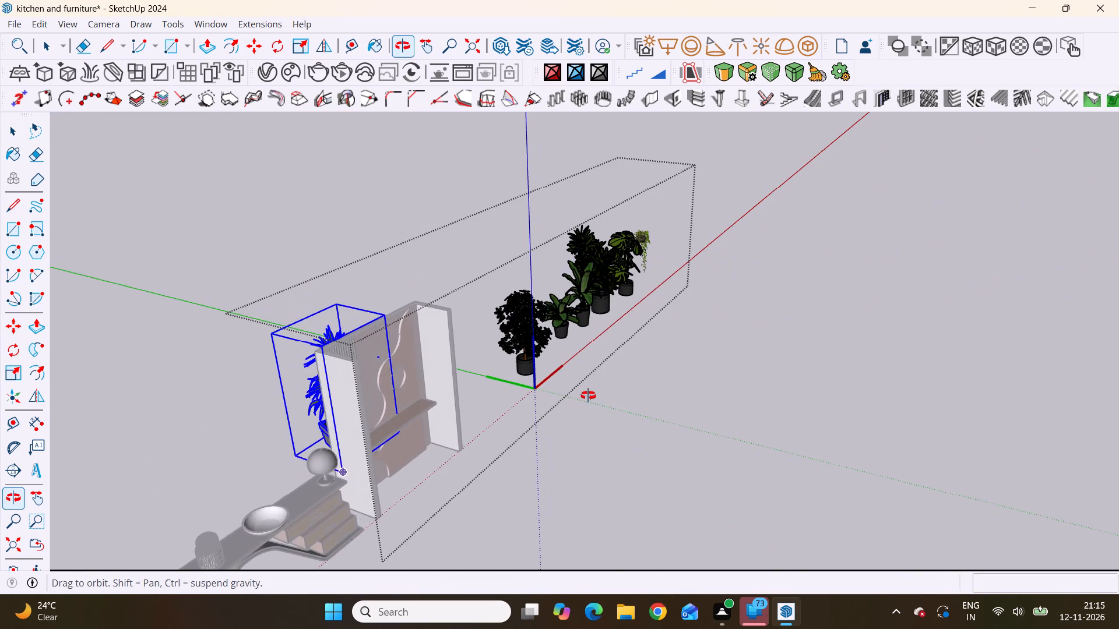
pyautogui.moveTo(588, 395); pyautogui.dragTo(589, 396, button='middle')
pyautogui.scroll(2, 589, 396)
pyautogui.scroll(-9, 589, 397)
pyautogui.moveTo(412, 408); pyautogui.dragTo(586, 450, button='middle')
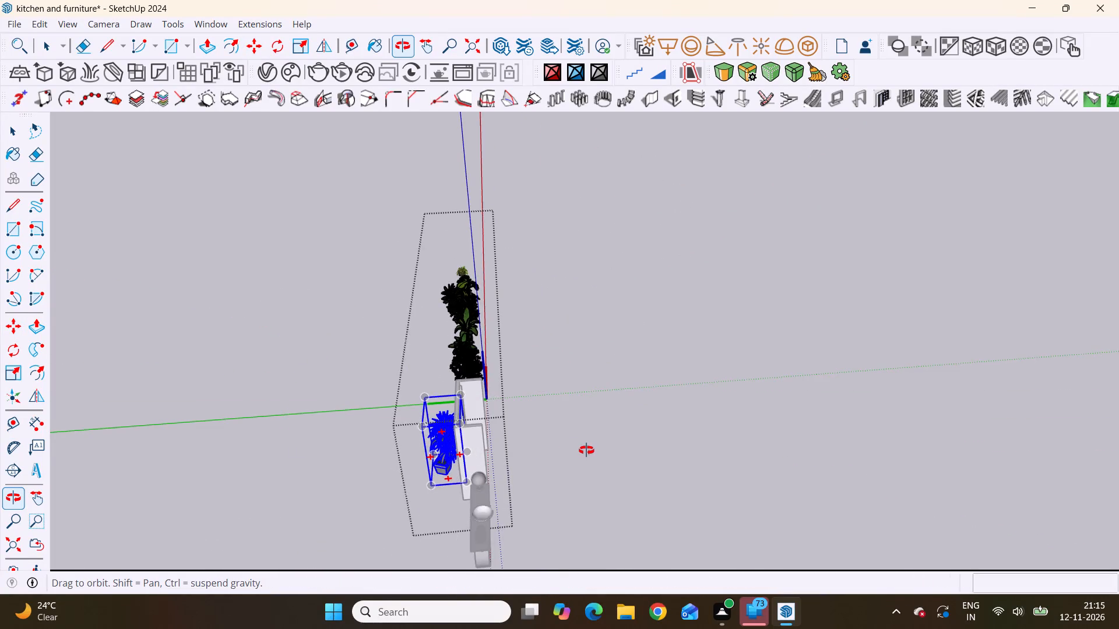
pyautogui.moveTo(586, 450); pyautogui.dragTo(601, 384, button='middle')
pyautogui.scroll(1, 586, 450)
pyautogui.scroll(9, 455, 486)
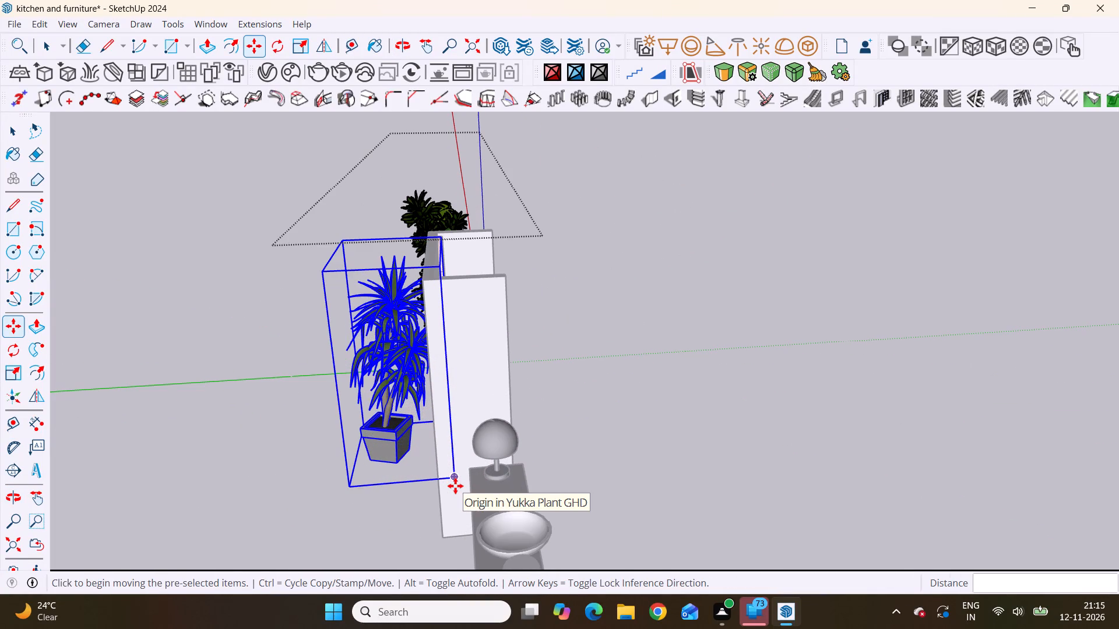
pyautogui.click(388, 467)
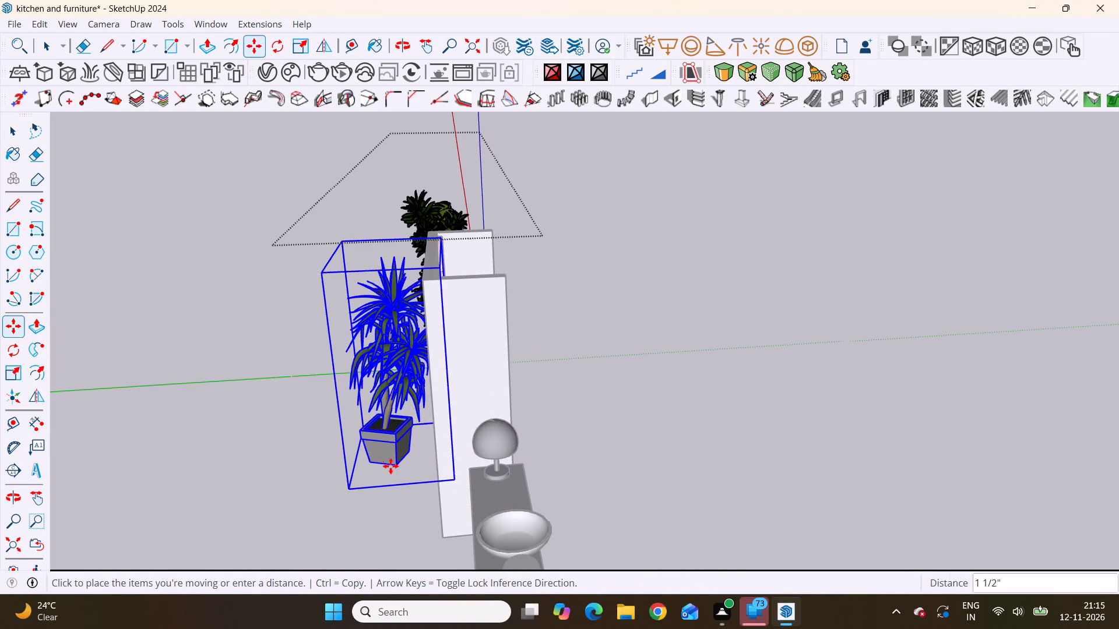
pyautogui.scroll(-3, 566, 440)
pyautogui.moveTo(577, 443); pyautogui.dragTo(161, 381, button='middle')
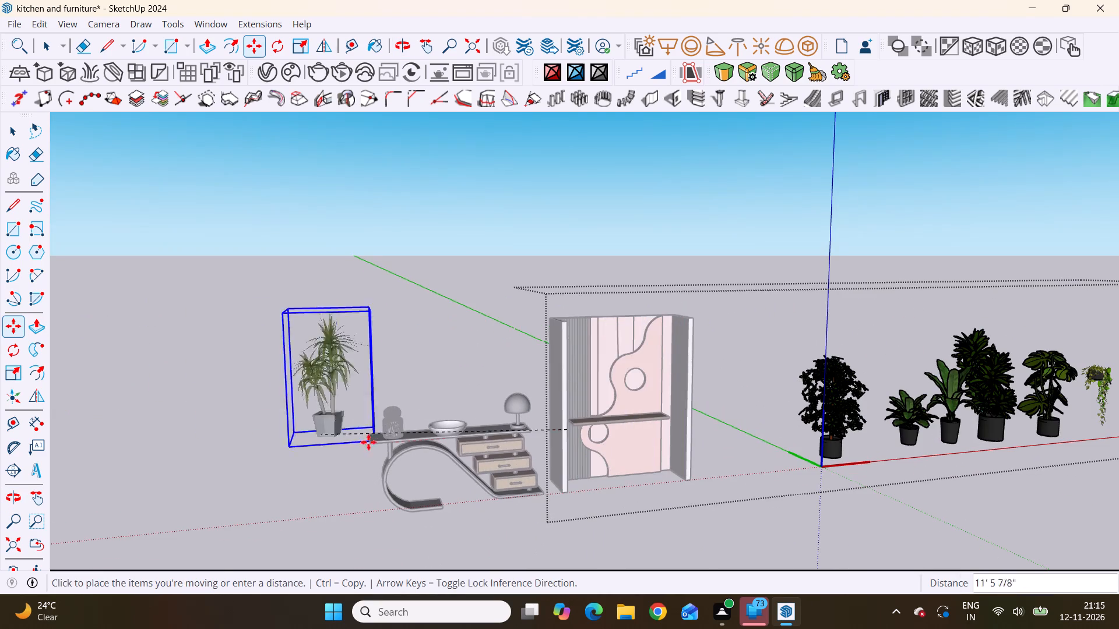
pyautogui.scroll(9, 582, 416)
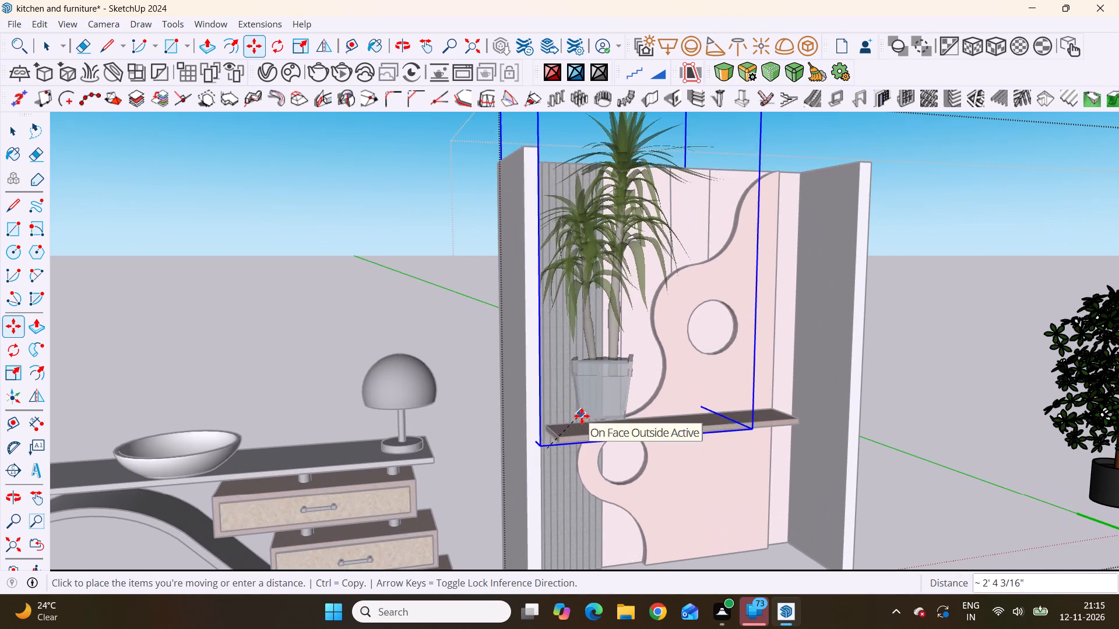
pyautogui.scroll(12, 565, 427)
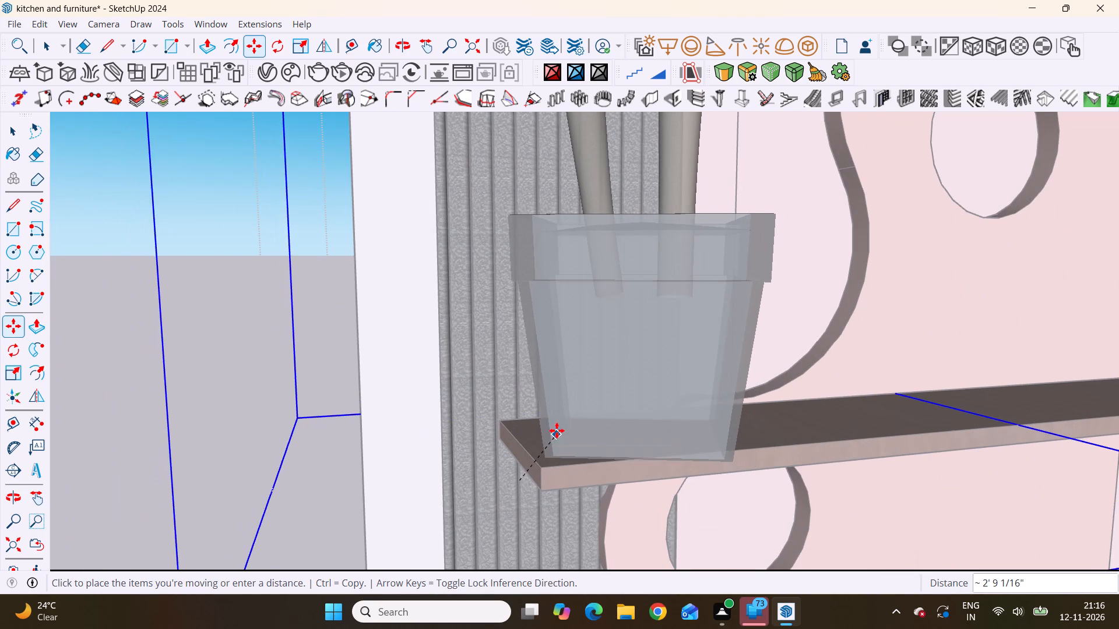
pyautogui.click(557, 423)
# Scale the yucca down uniformly so it fits between the shelf and the niche's top, and leave the plant group.
pyautogui.scroll(-13, 494, 451)
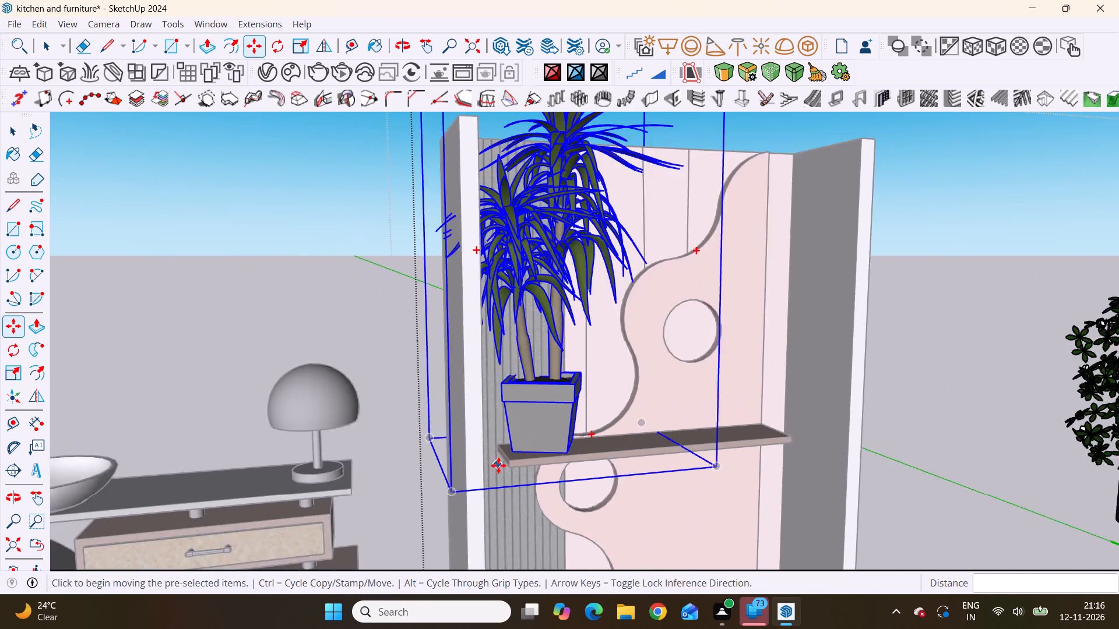
pyautogui.scroll(-3, 498, 465)
pyautogui.moveTo(650, 486); pyautogui.dragTo(525, 460, button='middle')
pyautogui.scroll(5, 525, 460)
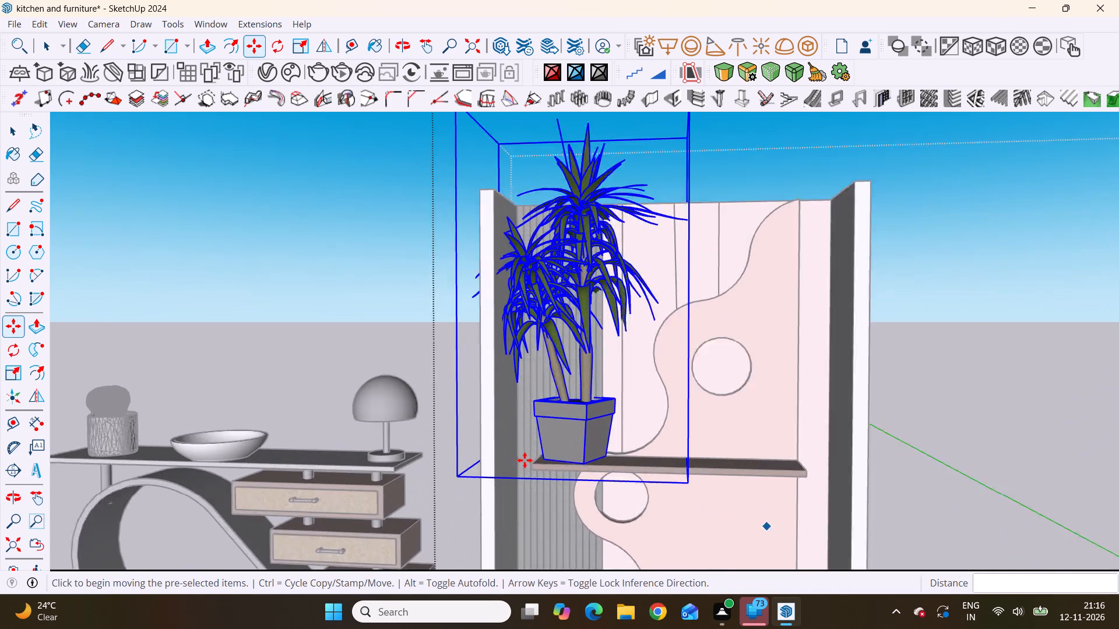
pyautogui.scroll(-5, 541, 433)
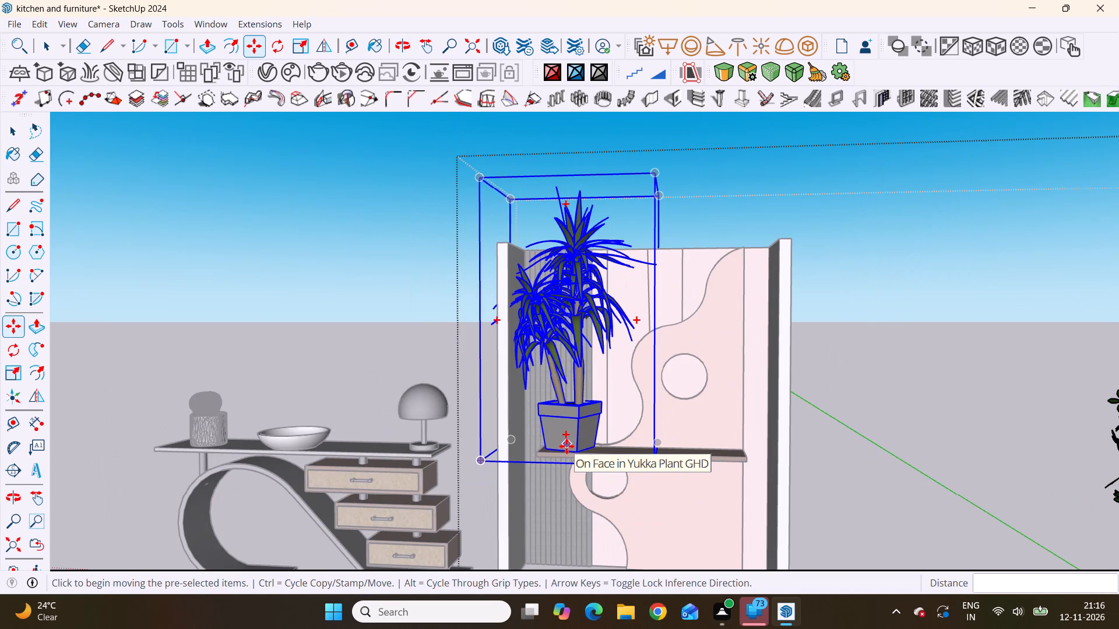
pyautogui.press('s')
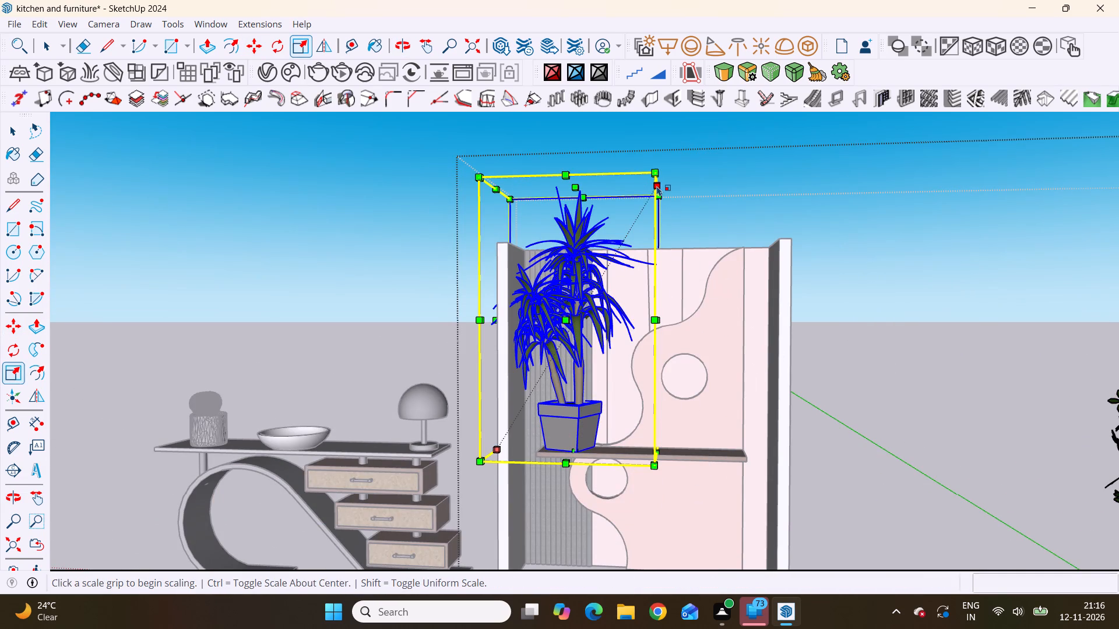
pyautogui.moveTo(655, 172); pyautogui.dragTo(653, 292)
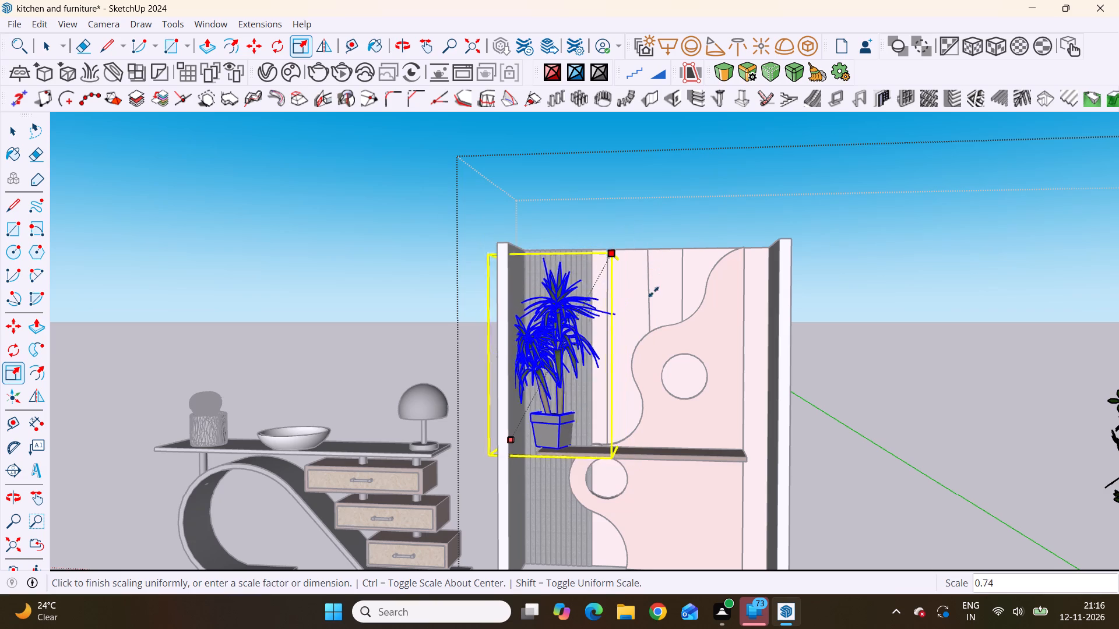
pyautogui.moveTo(653, 292); pyautogui.dragTo(650, 365)
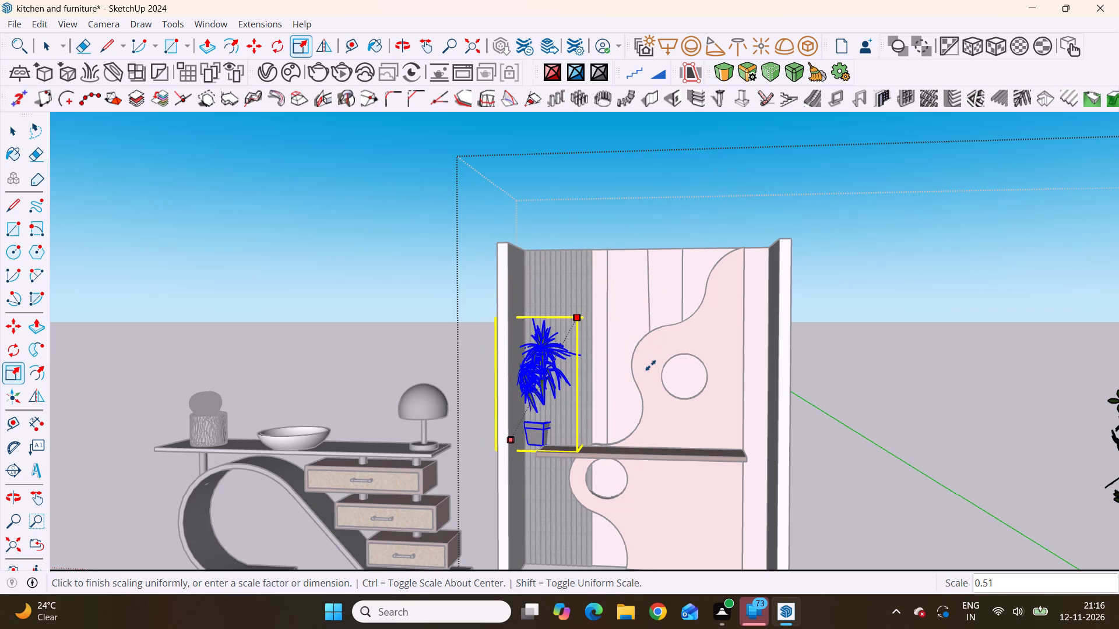
pyautogui.moveTo(650, 365); pyautogui.dragTo(652, 344)
pyautogui.scroll(-5, 635, 342)
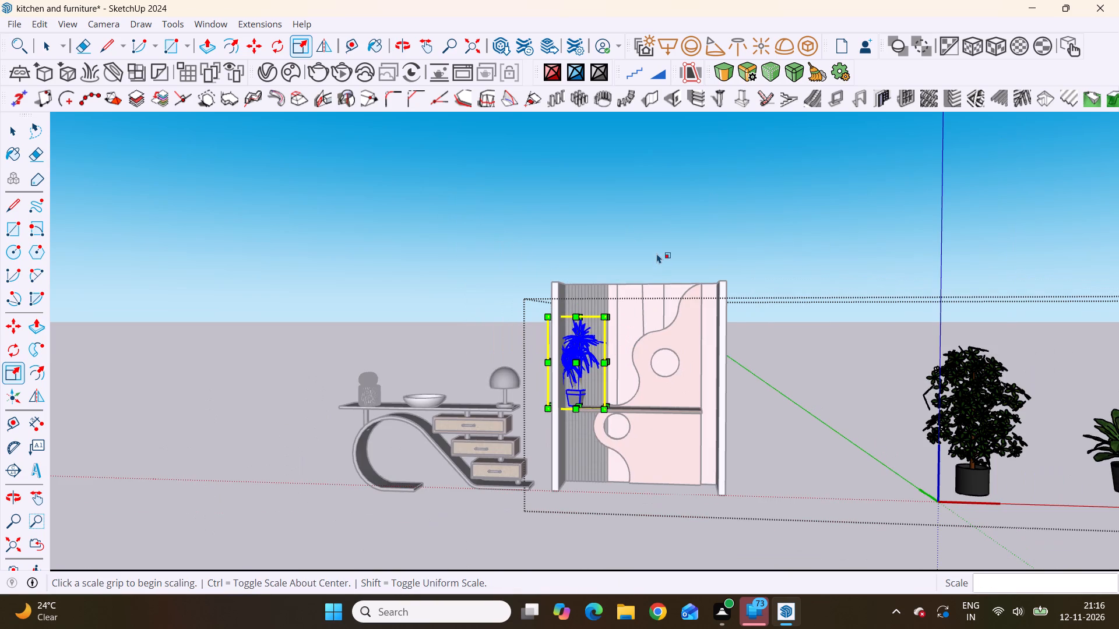
pyautogui.press('space')
pyautogui.click(657, 253)
# Open the plant group for editing and move the yucca by its pot's bottom corner to rest on the niche shelf's front edge.
pyautogui.moveTo(640, 379); pyautogui.dragTo(793, 422, button='middle')
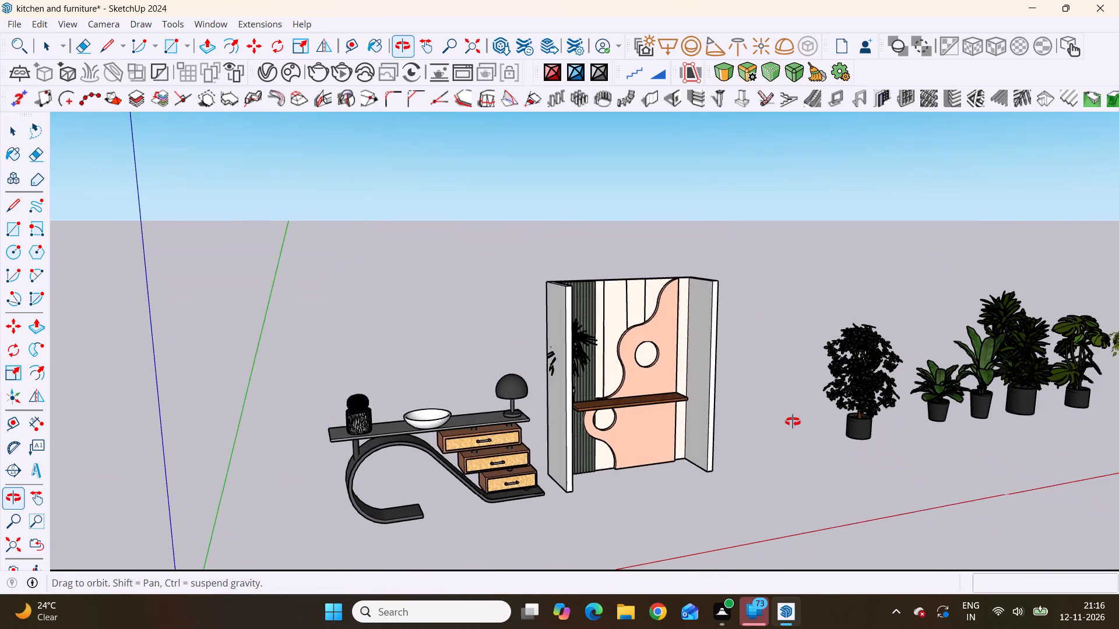
pyautogui.moveTo(793, 422); pyautogui.dragTo(771, 423, button='middle')
pyautogui.moveTo(552, 373); pyautogui.dragTo(403, 378, button='middle')
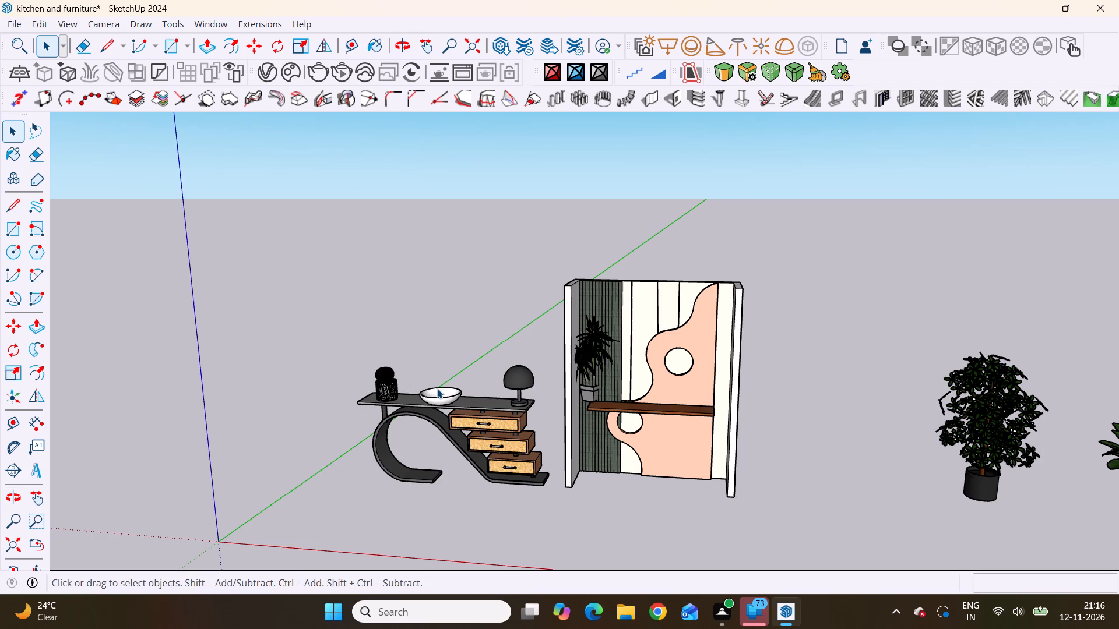
pyautogui.scroll(1, 439, 388)
pyautogui.scroll(4, 682, 425)
pyautogui.scroll(4, 519, 332)
pyautogui.scroll(5, 628, 422)
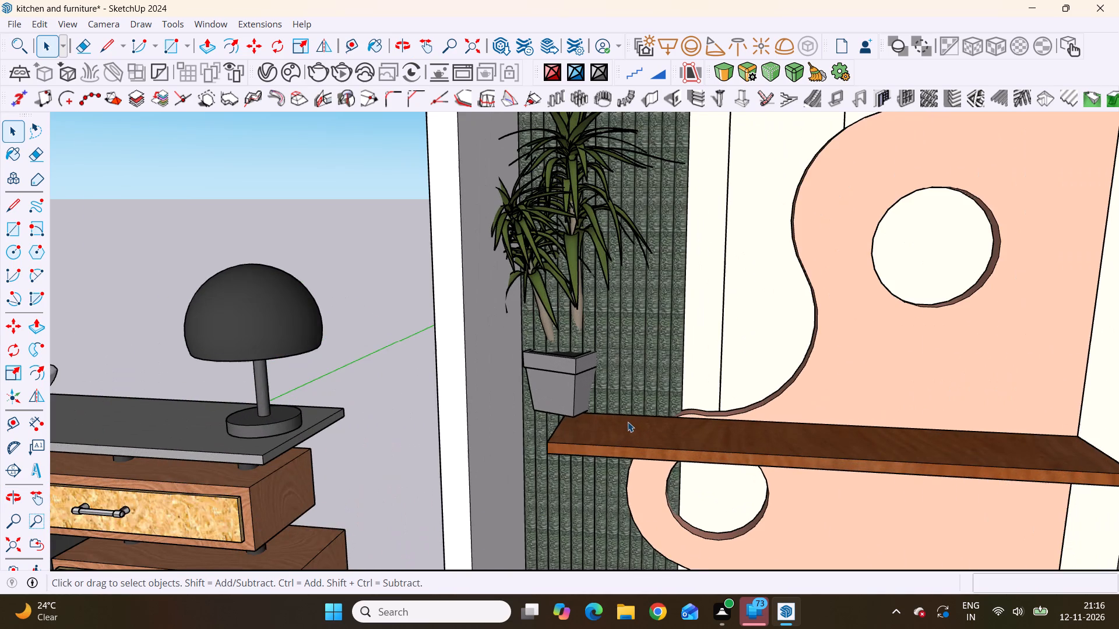
pyautogui.click(571, 362)
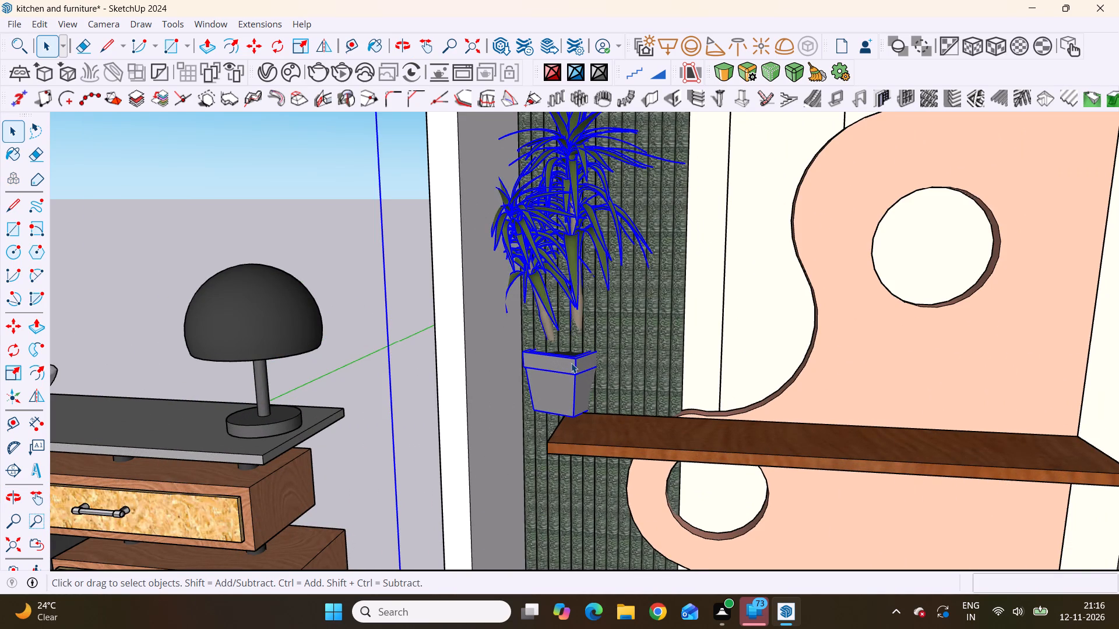
pyautogui.scroll(-15, 571, 363)
pyautogui.doubleClick(571, 363)
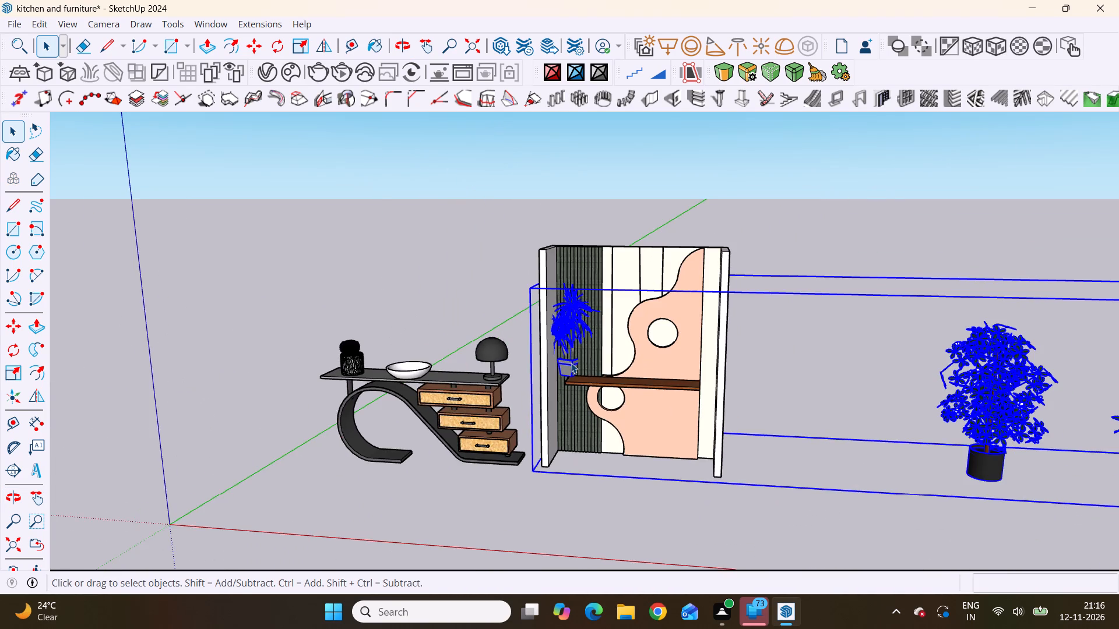
pyautogui.scroll(5, 571, 363)
pyautogui.click(571, 363)
pyautogui.scroll(5, 571, 363)
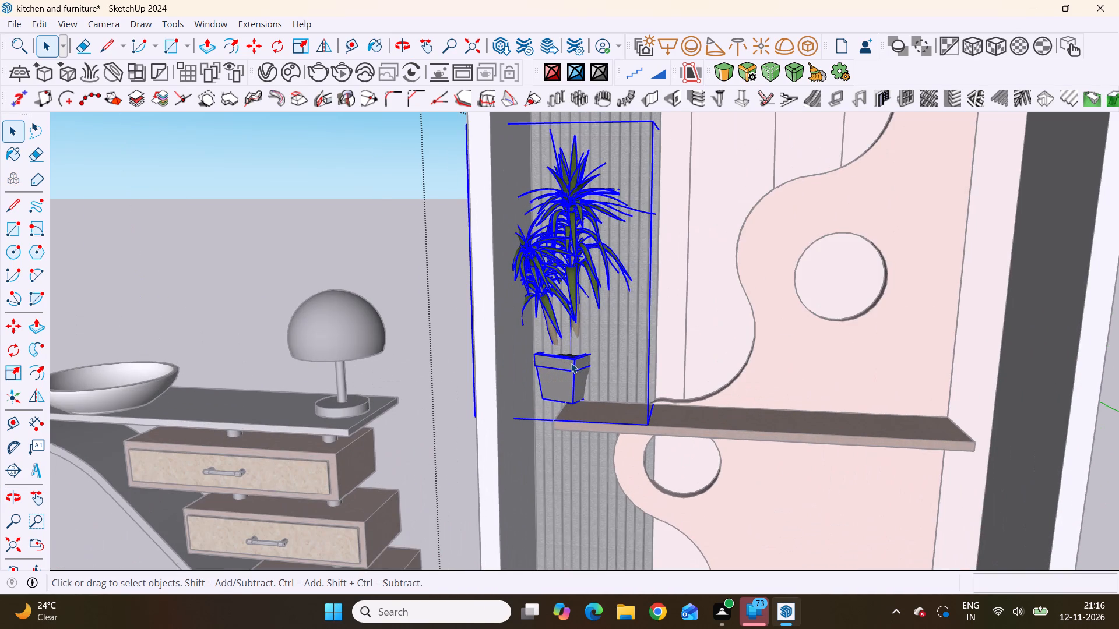
pyautogui.press('m')
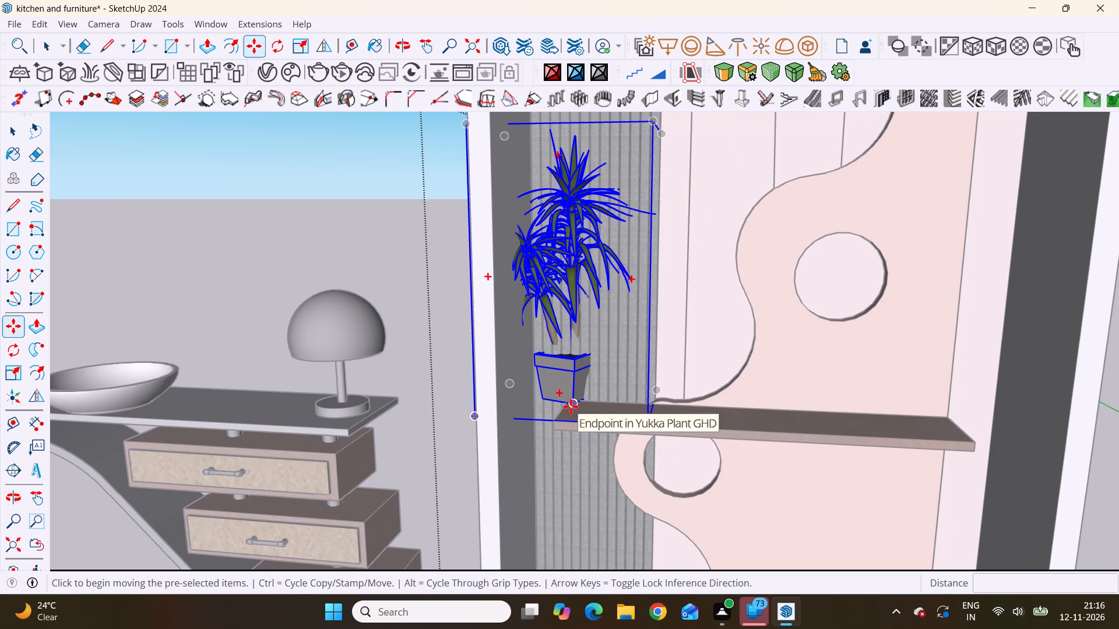
pyautogui.moveTo(571, 407); pyautogui.dragTo(585, 407)
pyautogui.scroll(5, 625, 421)
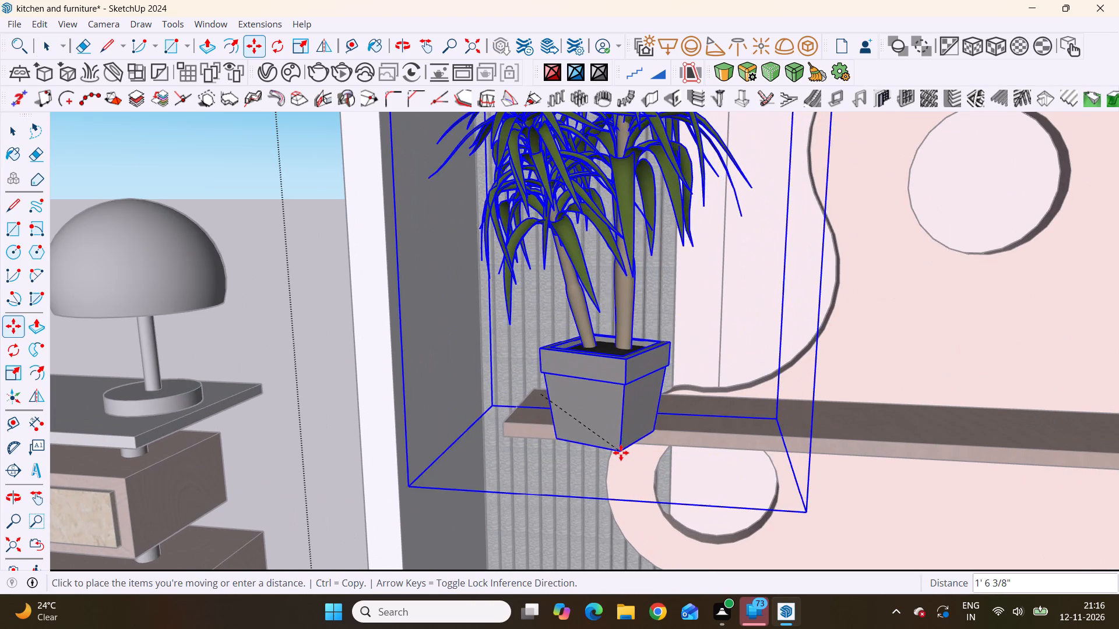
pyautogui.scroll(7, 617, 415)
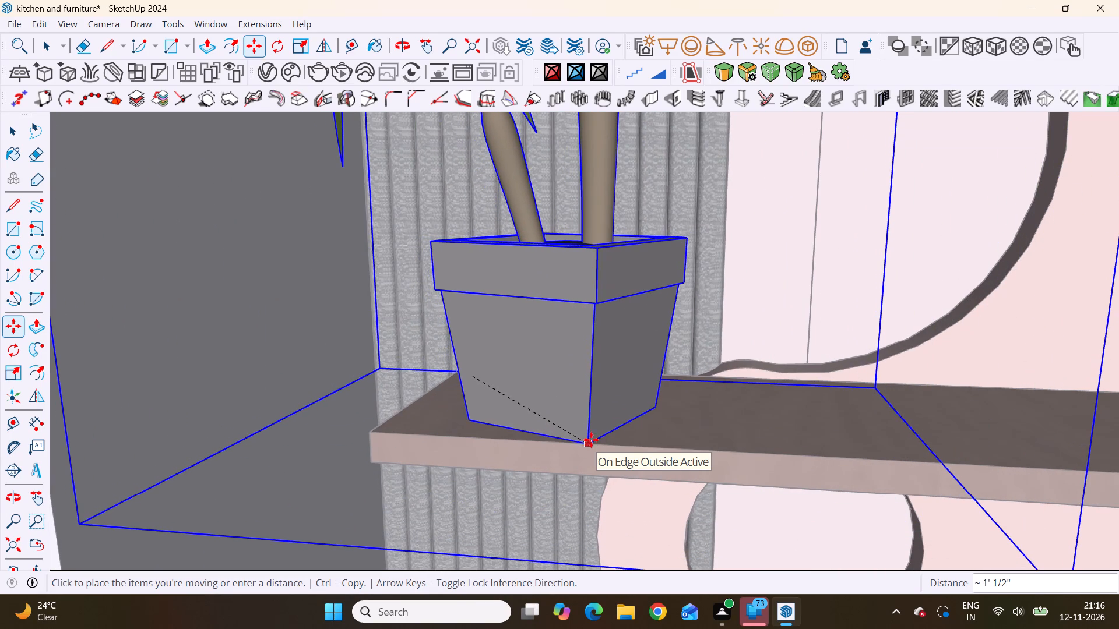
pyautogui.click(594, 435)
pyautogui.scroll(-8, 501, 213)
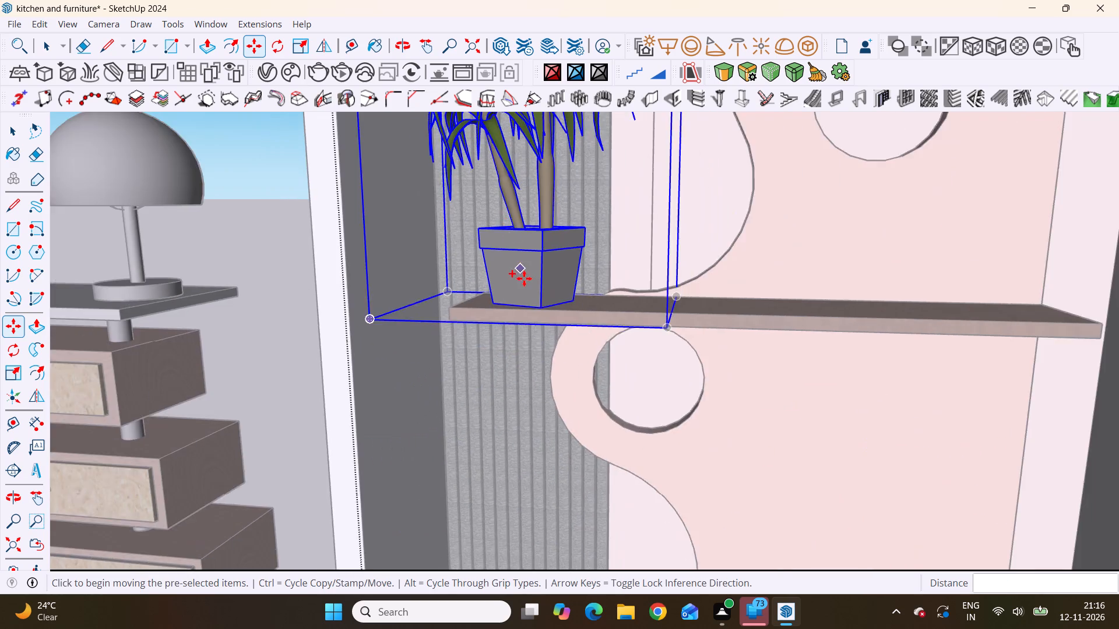
pyautogui.scroll(-19, 524, 278)
# Scale the yucca down uniformly on the niche shelf to a smaller size, and leave the plant group.
pyautogui.moveTo(558, 277); pyautogui.dragTo(633, 292, button='middle')
pyautogui.scroll(1, 628, 293)
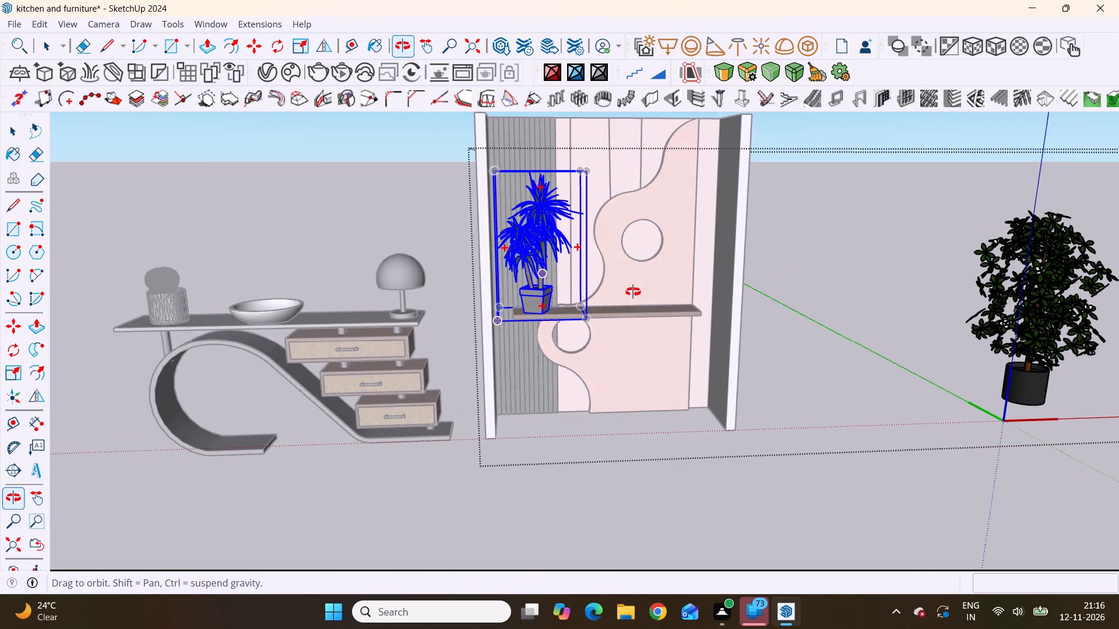
pyautogui.moveTo(633, 292); pyautogui.dragTo(573, 294, button='middle')
pyautogui.scroll(1, 573, 294)
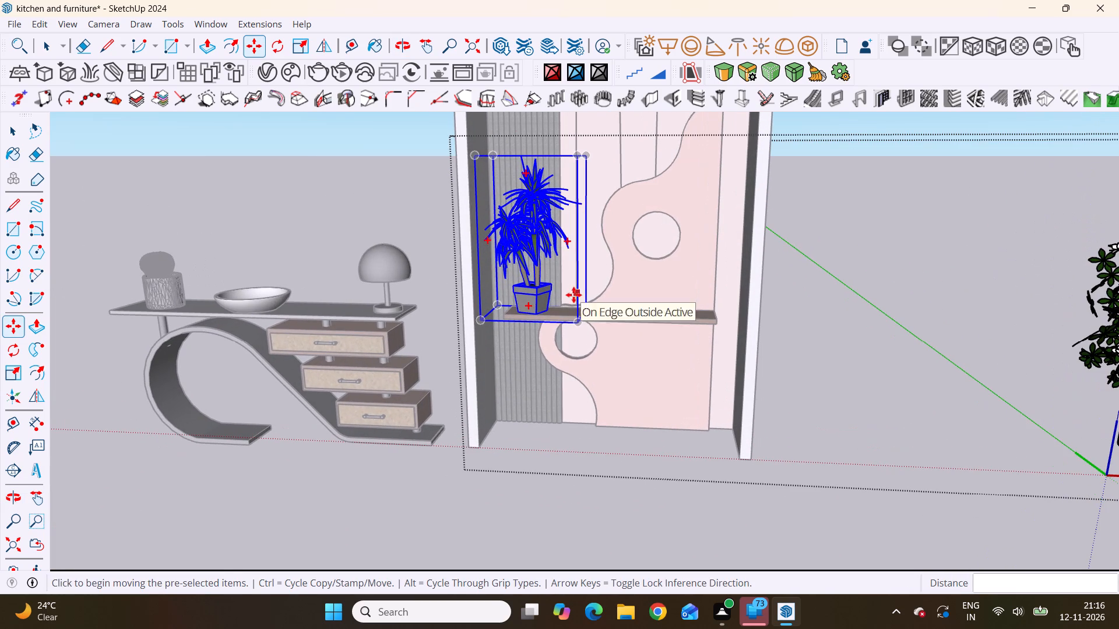
pyautogui.press('s')
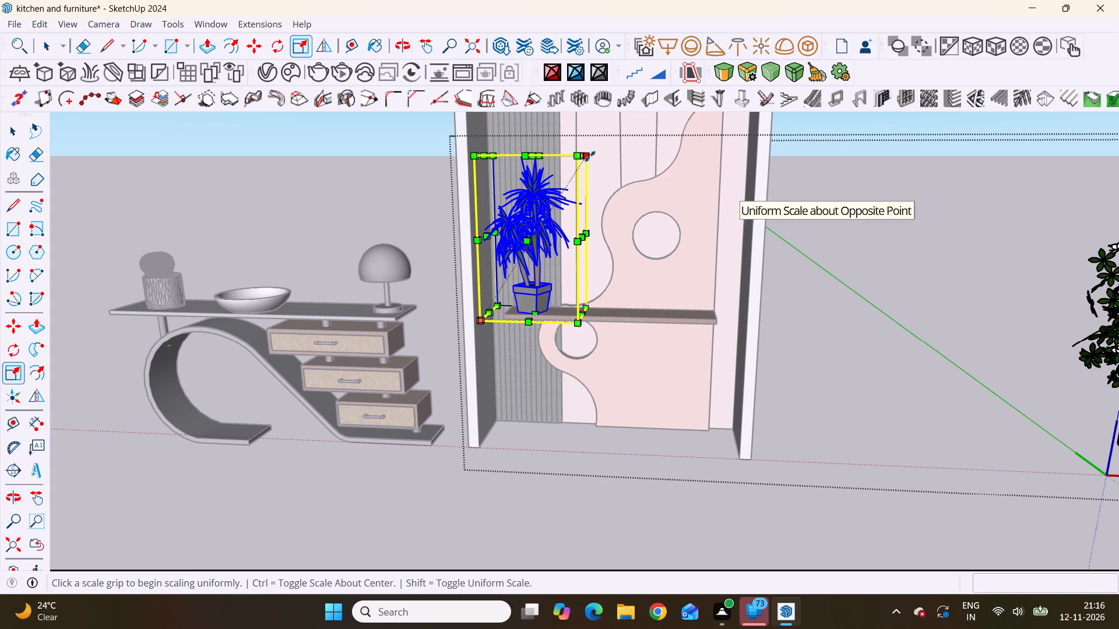
pyautogui.moveTo(578, 158); pyautogui.dragTo(585, 215)
pyautogui.press('space')
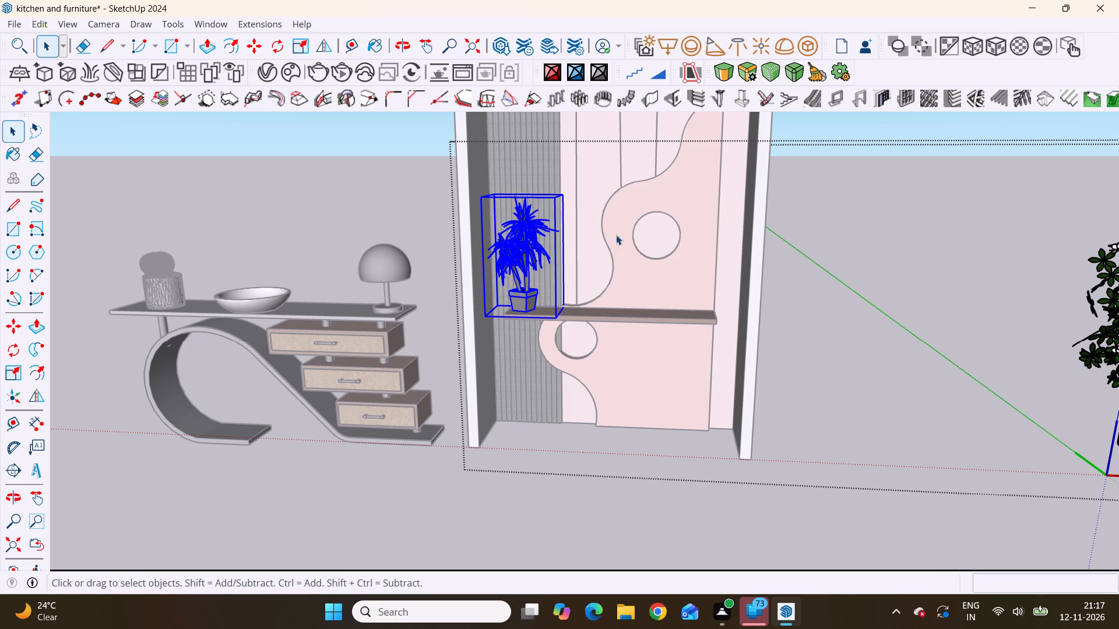
pyautogui.click(762, 202)
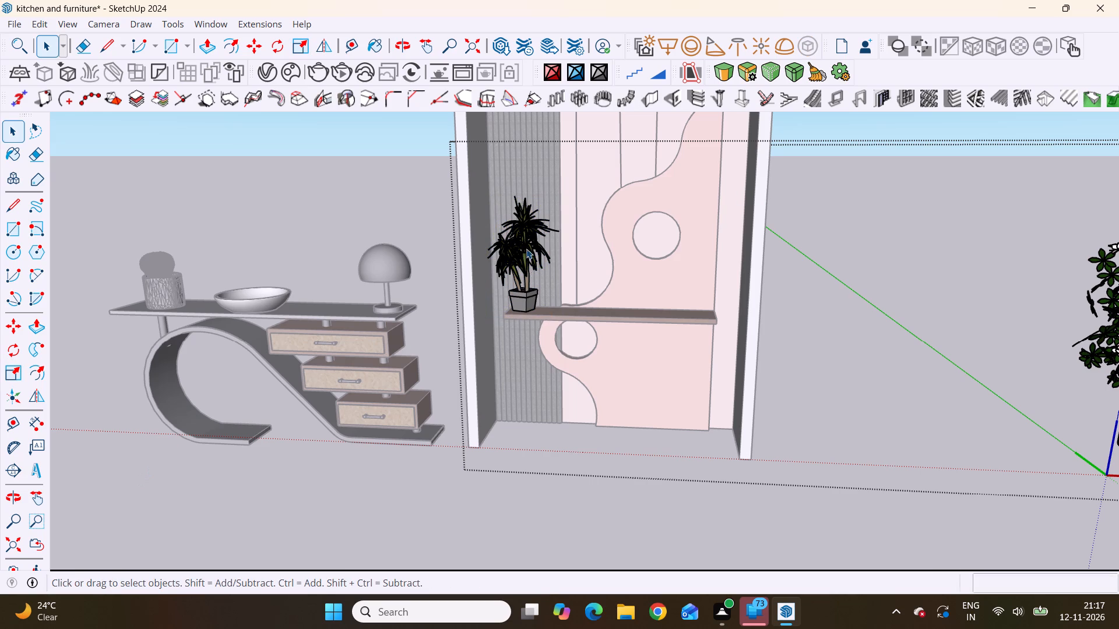
pyautogui.scroll(7, 526, 267)
pyautogui.scroll(4, 551, 338)
pyautogui.scroll(-16, 419, 200)
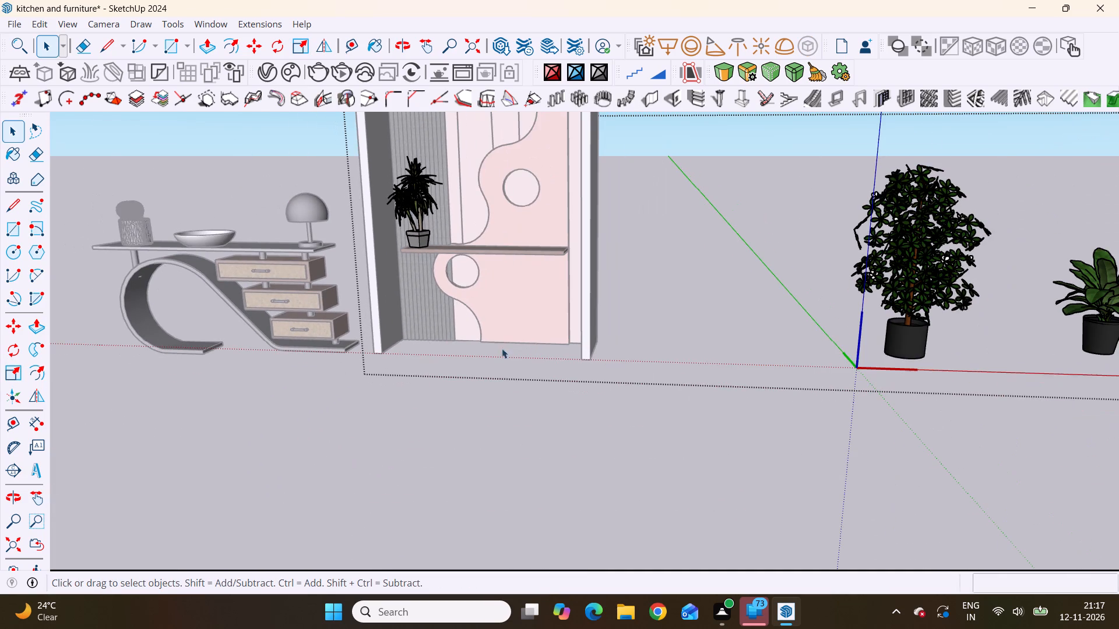
pyautogui.click(634, 264)
pyautogui.scroll(-5, 546, 334)
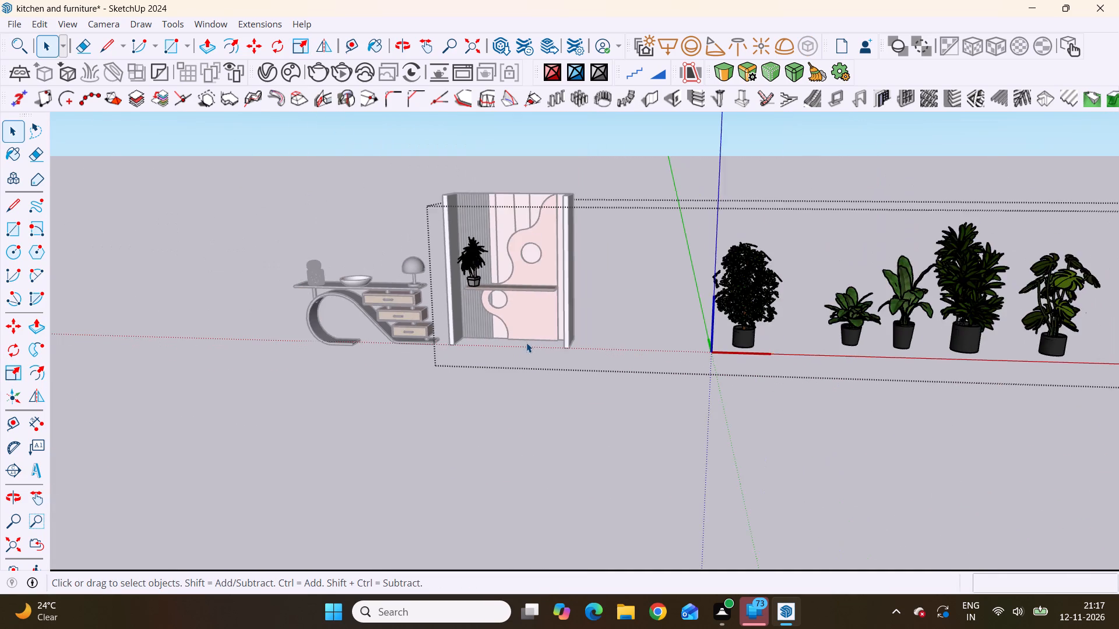
pyautogui.scroll(-3, 526, 342)
pyautogui.doubleClick(573, 191)
# Examine the yucca on the niche shelf and the remaining plants in the row from several angles.
pyautogui.scroll(4, 499, 296)
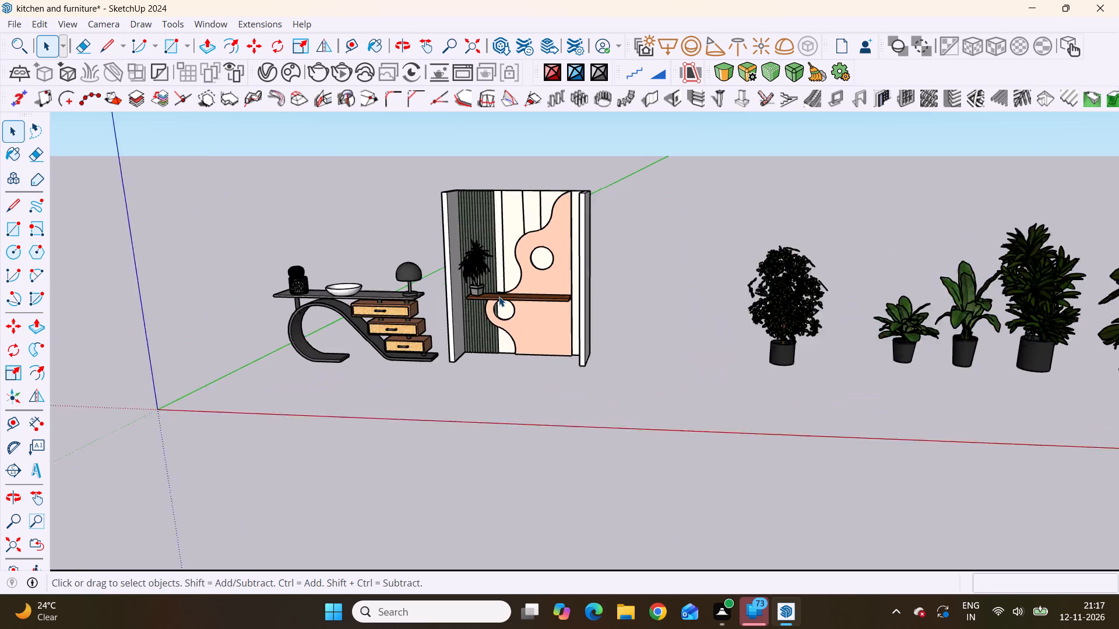
pyautogui.moveTo(499, 296); pyautogui.dragTo(529, 289, button='middle')
pyautogui.scroll(1, 499, 296)
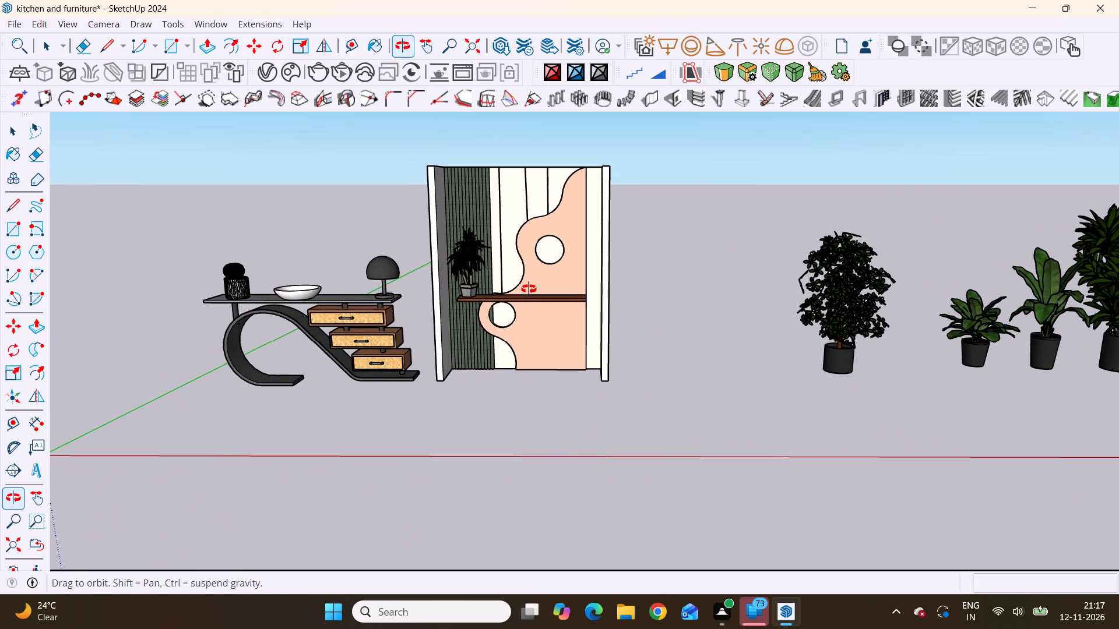
pyautogui.moveTo(529, 289); pyautogui.dragTo(566, 300, button='middle')
pyautogui.scroll(5, 566, 300)
pyautogui.scroll(-12, 0, 220)
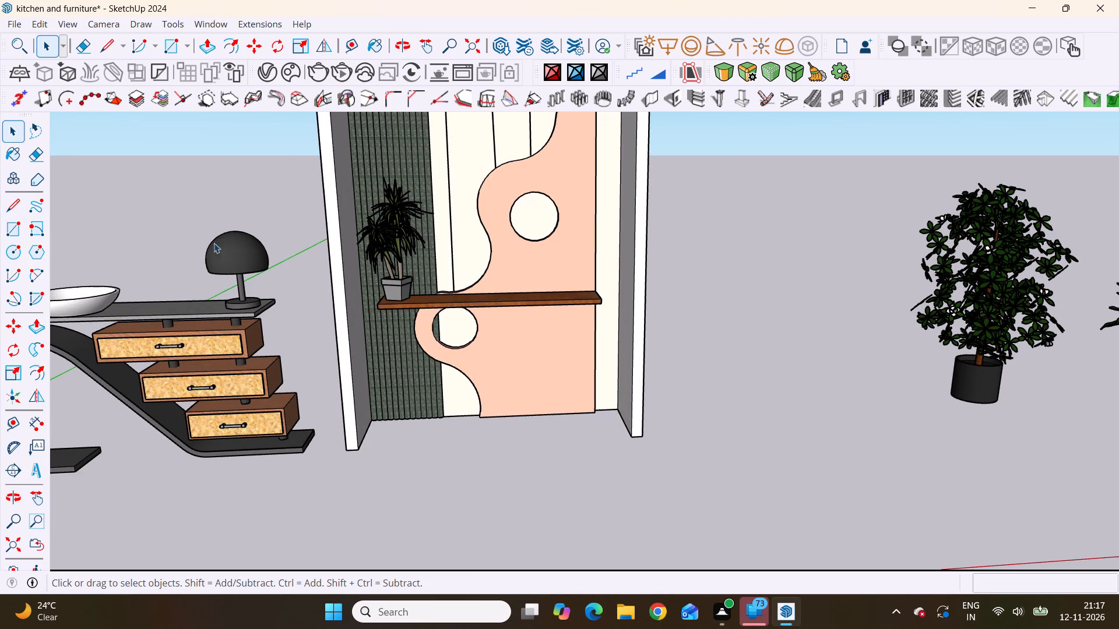
pyautogui.scroll(-10, 214, 243)
pyautogui.scroll(-1, 435, 345)
pyautogui.moveTo(416, 358); pyautogui.dragTo(396, 305, button='middle')
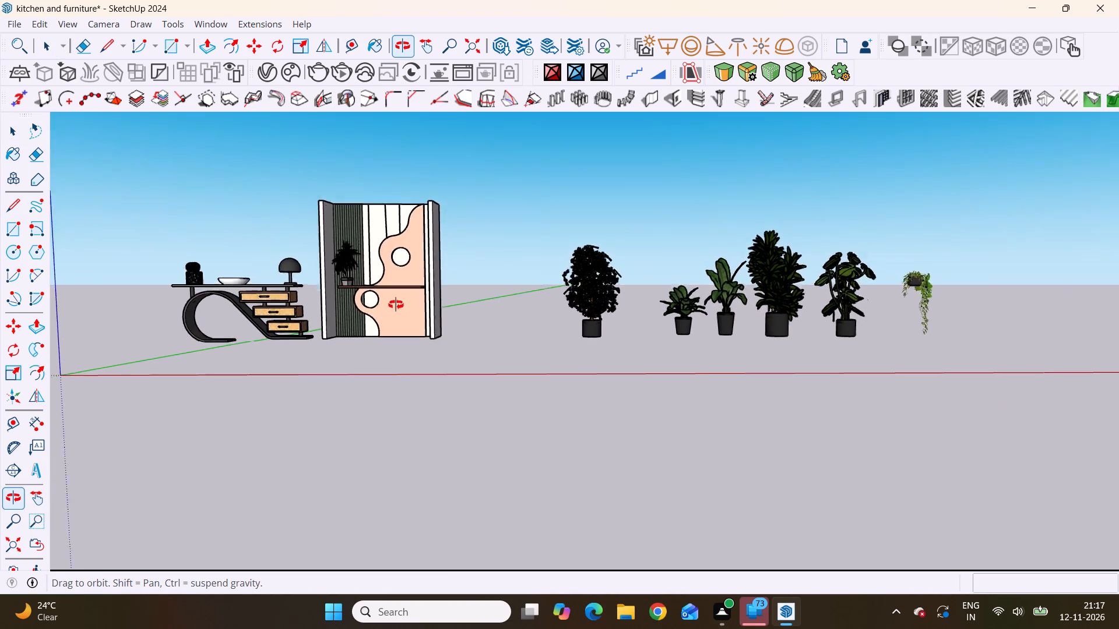
pyautogui.moveTo(396, 305); pyautogui.dragTo(442, 386, button='middle')
pyautogui.scroll(1, 442, 386)
pyautogui.scroll(5, 352, 278)
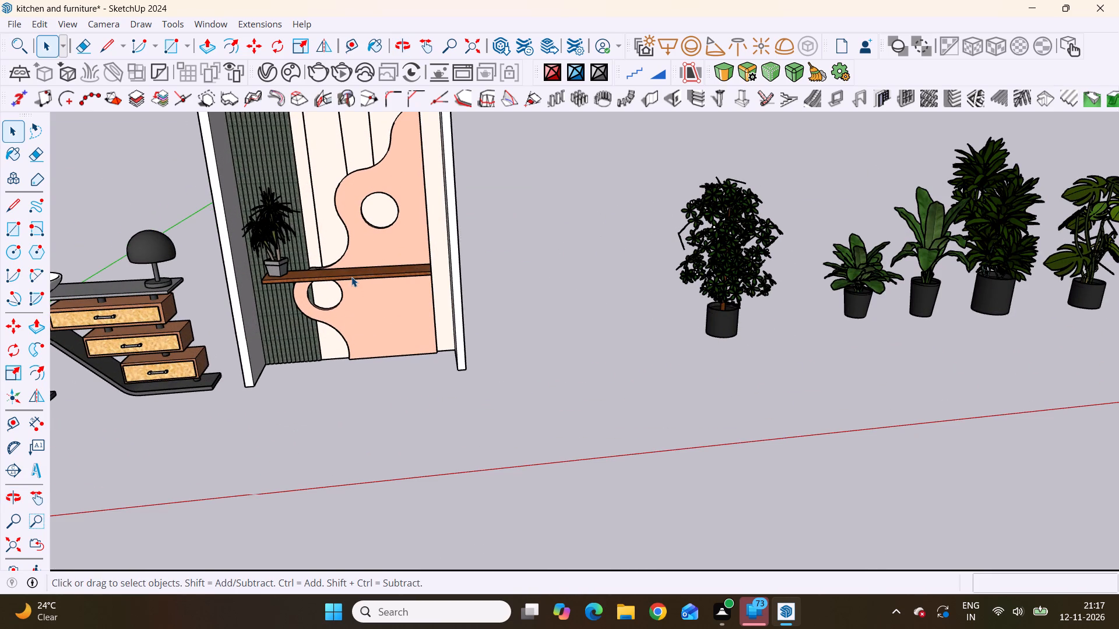
pyautogui.scroll(-4, 351, 277)
pyautogui.moveTo(351, 277); pyautogui.dragTo(516, 328, button='middle')
pyautogui.scroll(1, 504, 316)
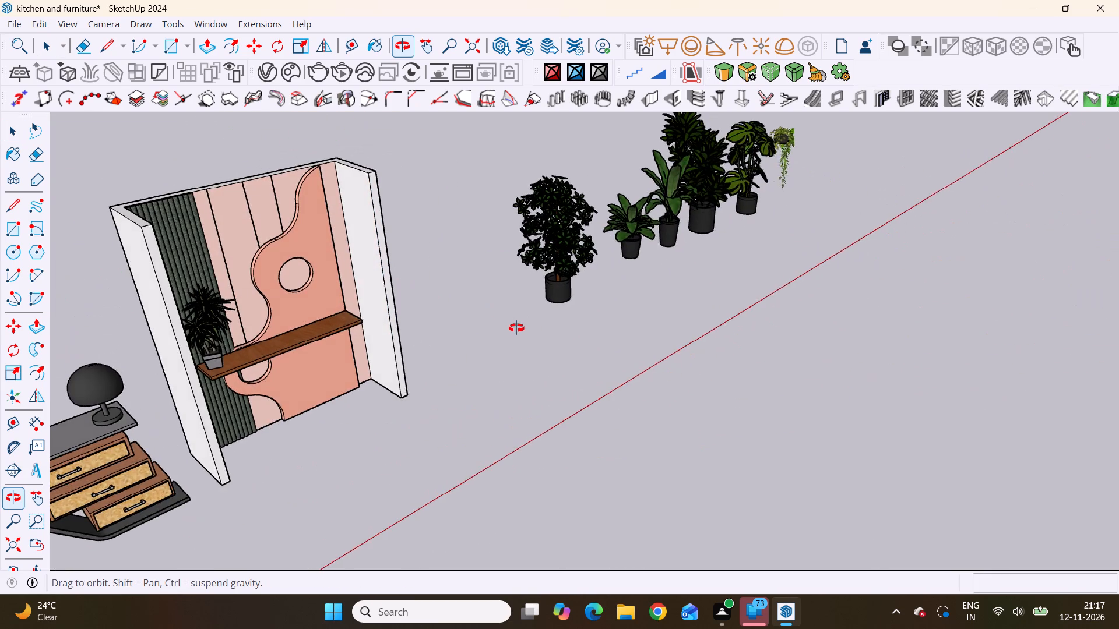
pyautogui.moveTo(516, 328); pyautogui.dragTo(382, 248, button='middle')
pyautogui.scroll(4, 382, 248)
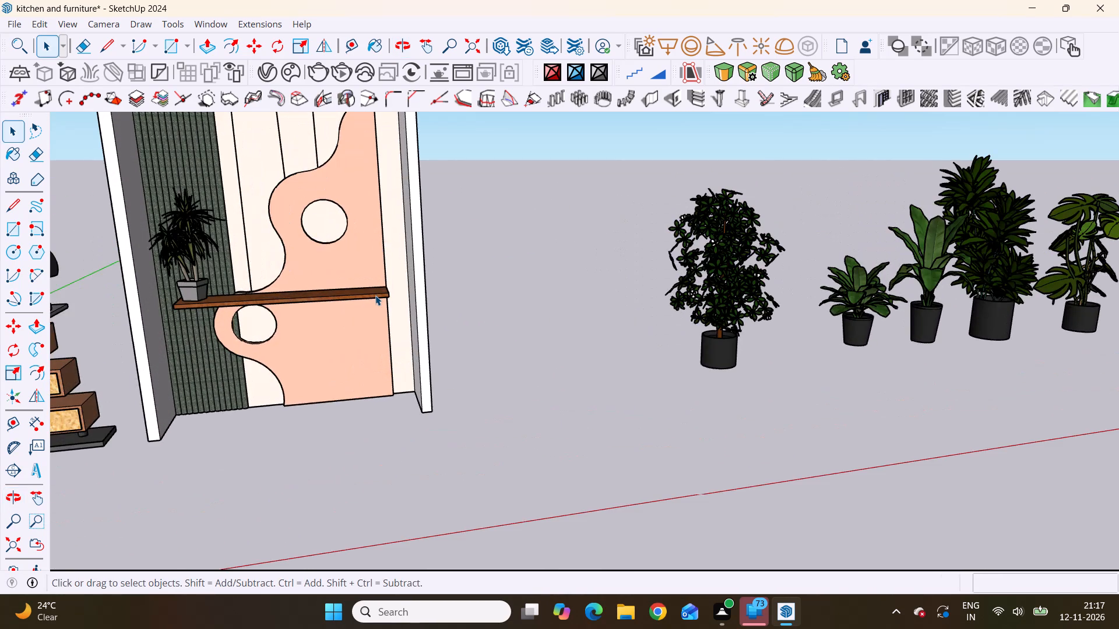
pyautogui.scroll(-4, 375, 295)
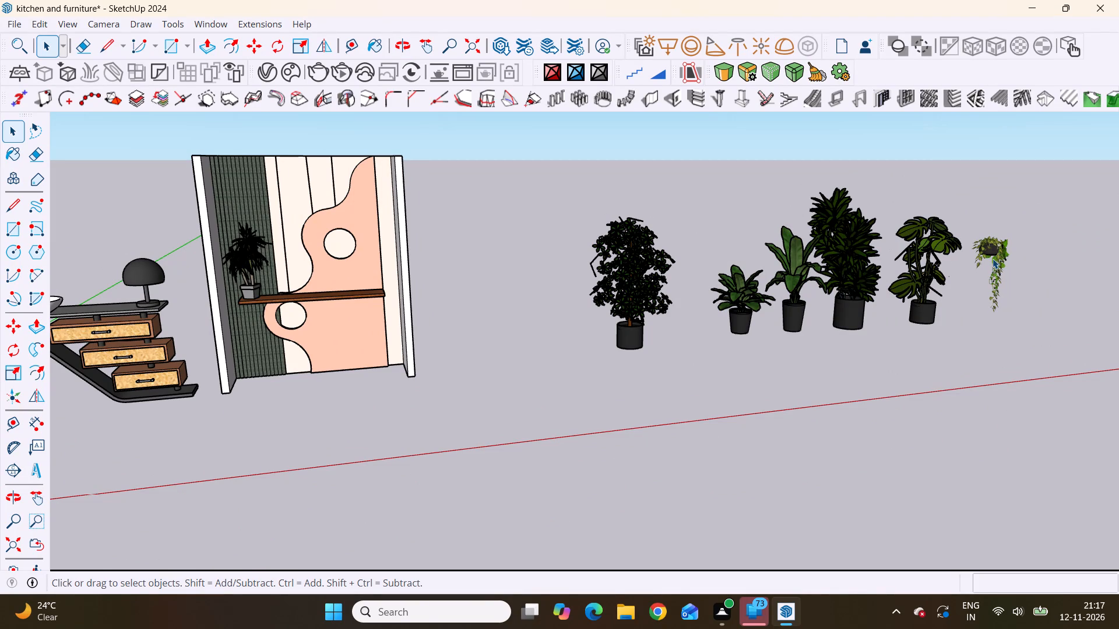
# Open the plant group for editing and move the trailing hanging plant about 31' to the niche shelf's far end, opposite the yucca.
pyautogui.click(993, 259)
pyautogui.doubleClick(993, 259)
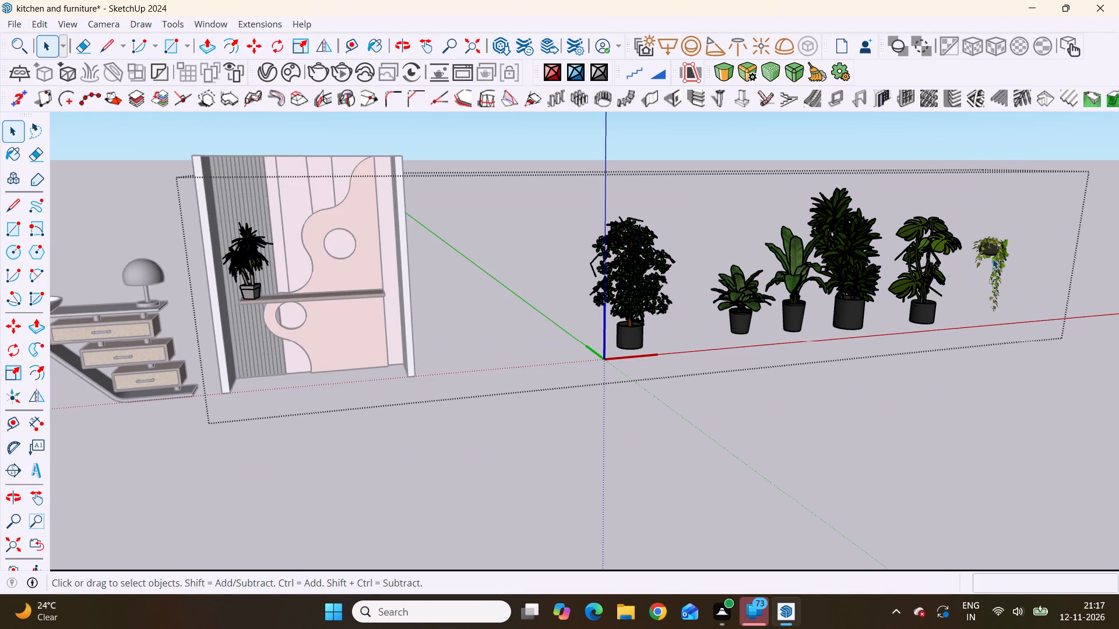
pyautogui.click(993, 259)
pyautogui.scroll(14, 993, 259)
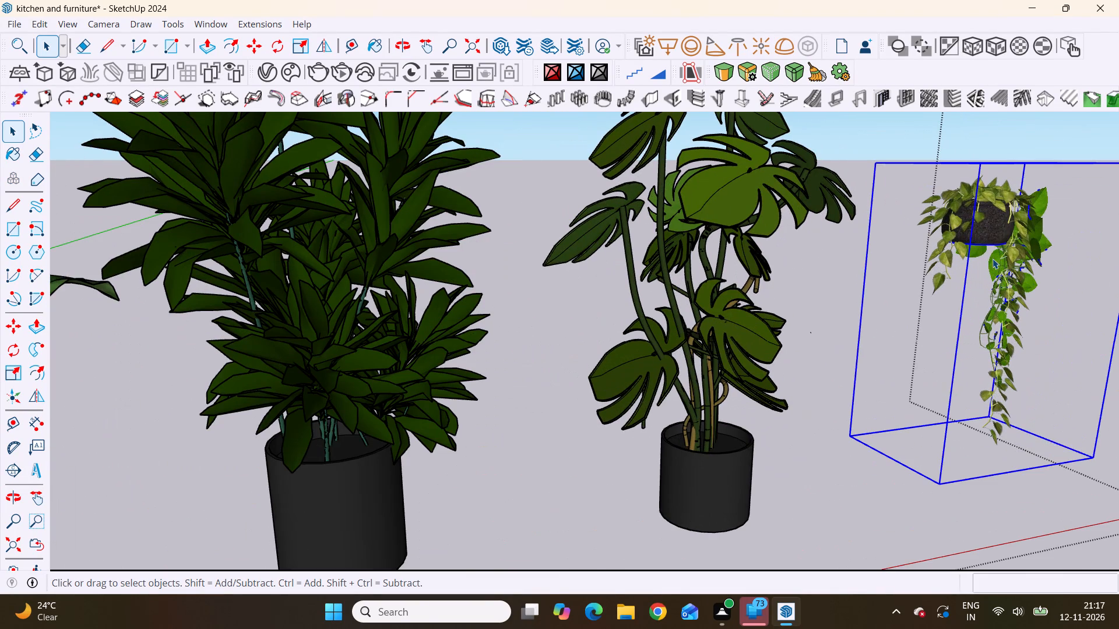
pyautogui.press('m')
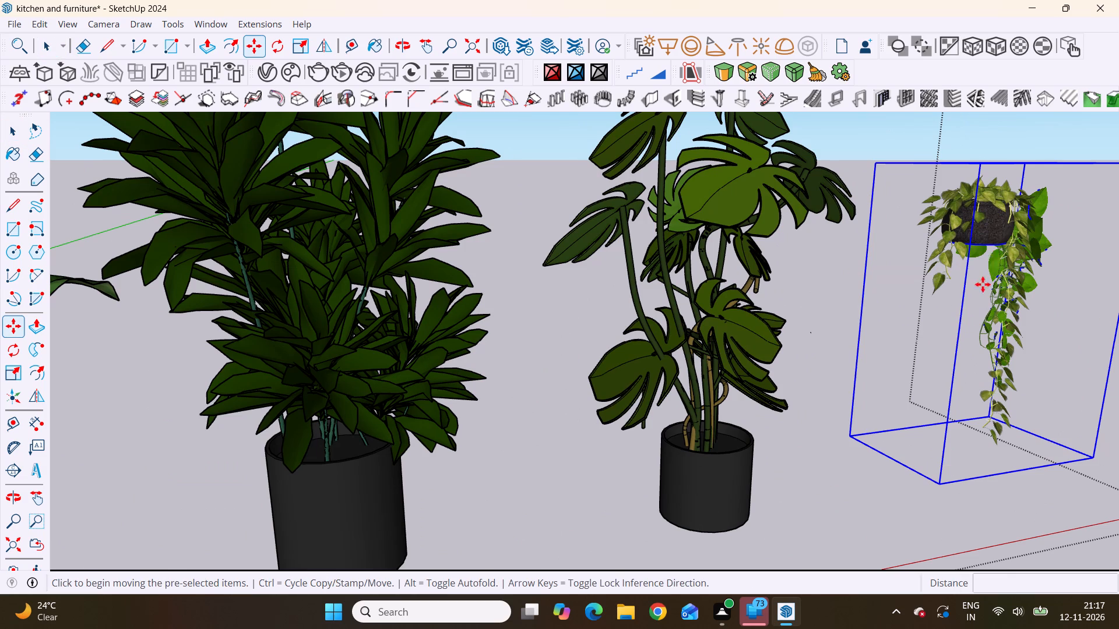
pyautogui.scroll(-4, 867, 314)
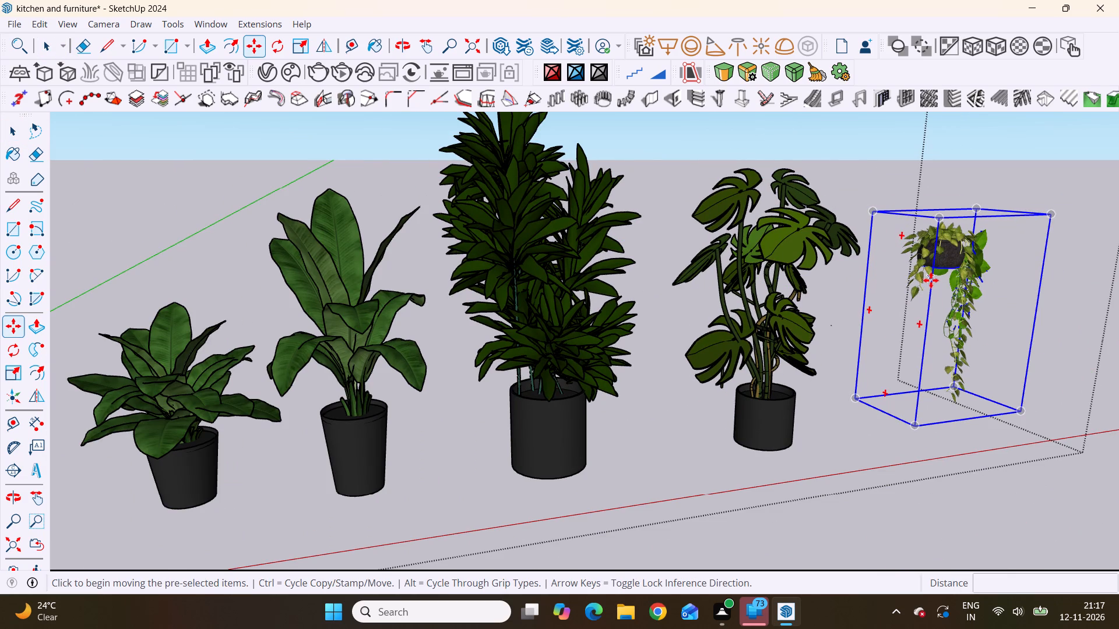
pyautogui.scroll(11, 932, 280)
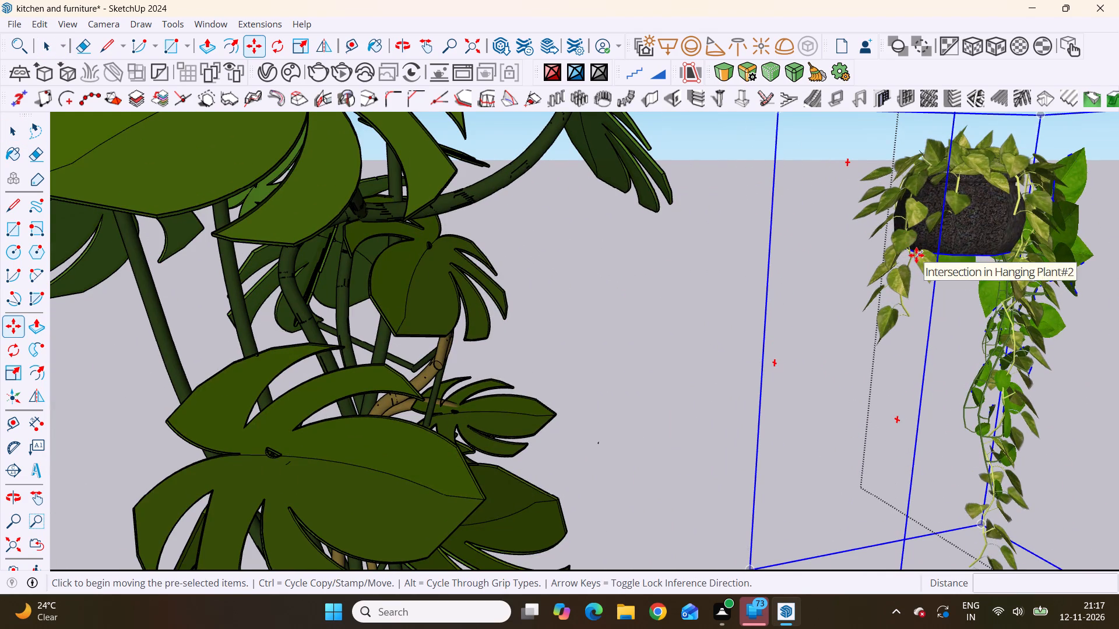
pyautogui.scroll(-11, 900, 254)
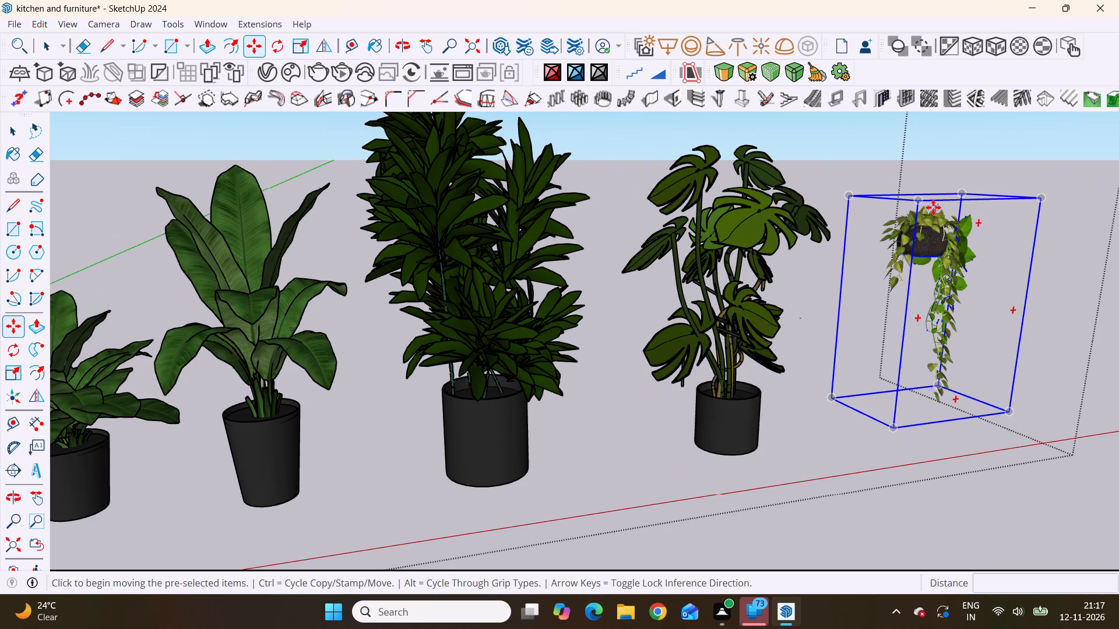
pyautogui.click(847, 198)
pyautogui.scroll(-17, 698, 257)
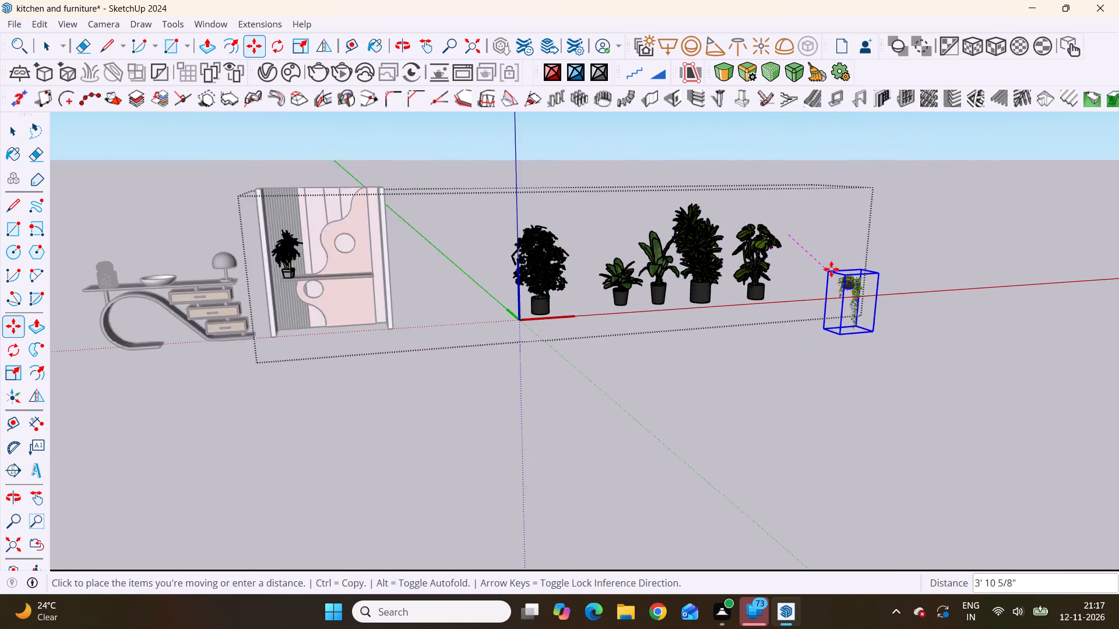
pyautogui.scroll(-3, 831, 269)
pyautogui.scroll(17, 442, 244)
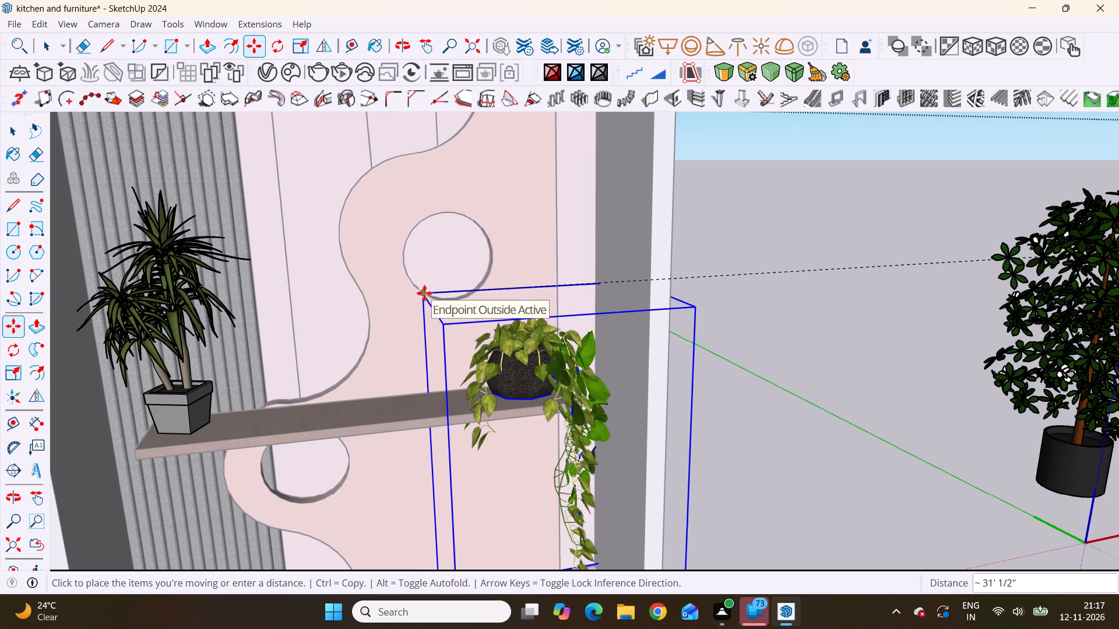
pyautogui.click(424, 292)
pyautogui.scroll(-5, 744, 370)
pyautogui.moveTo(689, 377); pyautogui.dragTo(565, 355, button='middle')
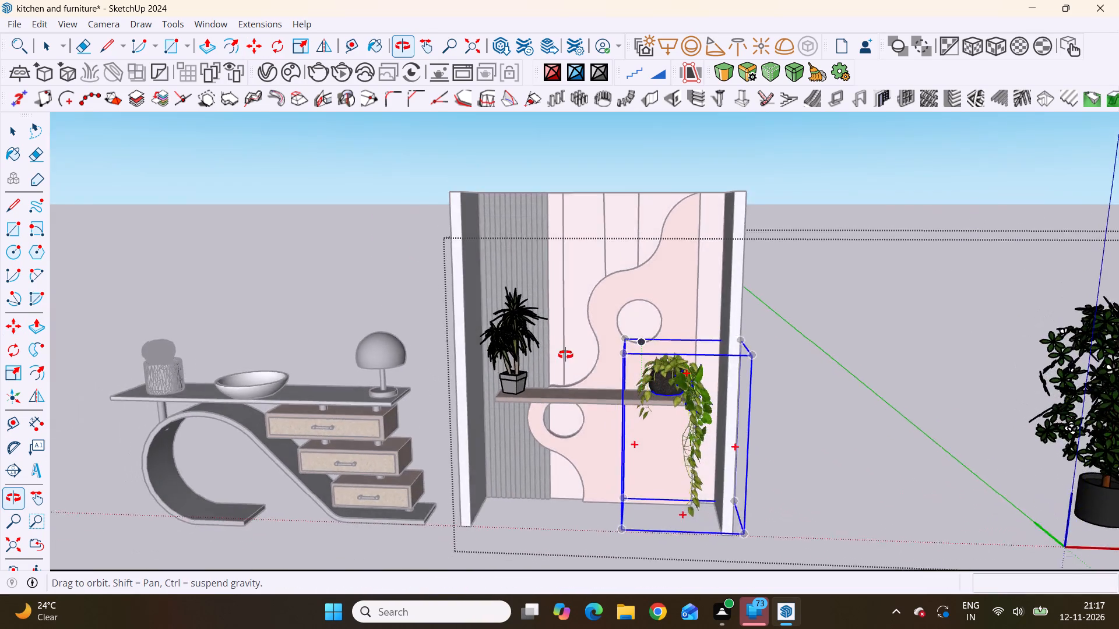
pyautogui.moveTo(565, 355); pyautogui.dragTo(579, 325, button='middle')
pyautogui.scroll(11, 627, 367)
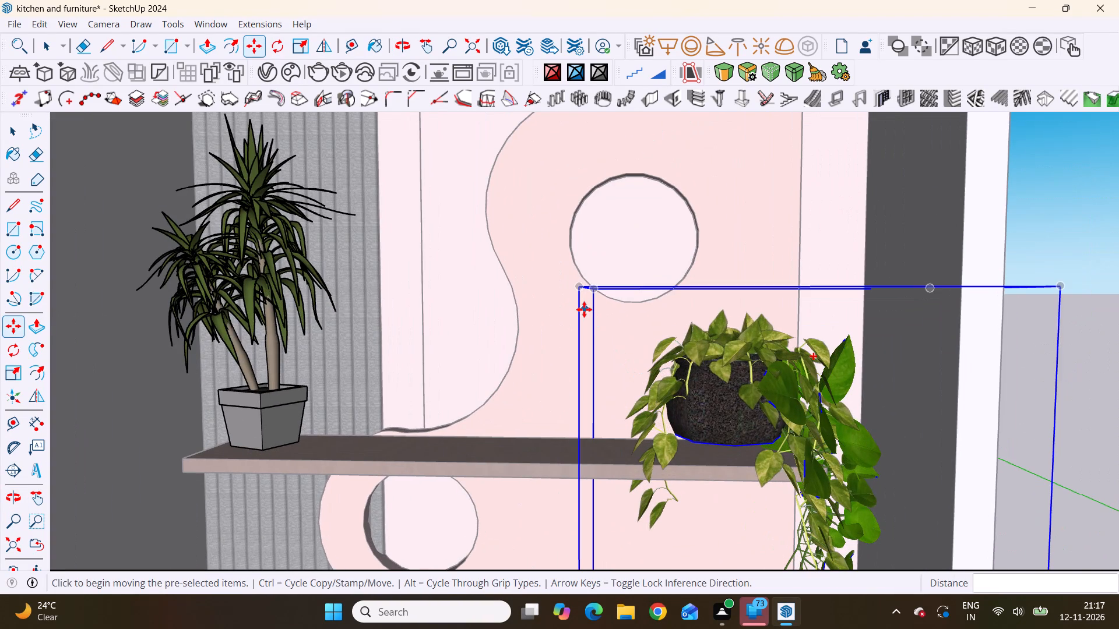
# Examine the hanging plant's placement at the far end of the niche shelf from the front and at an angle.
pyautogui.press('space')
pyautogui.scroll(-8, 529, 309)
pyautogui.scroll(1, 516, 333)
pyautogui.scroll(-1, 534, 374)
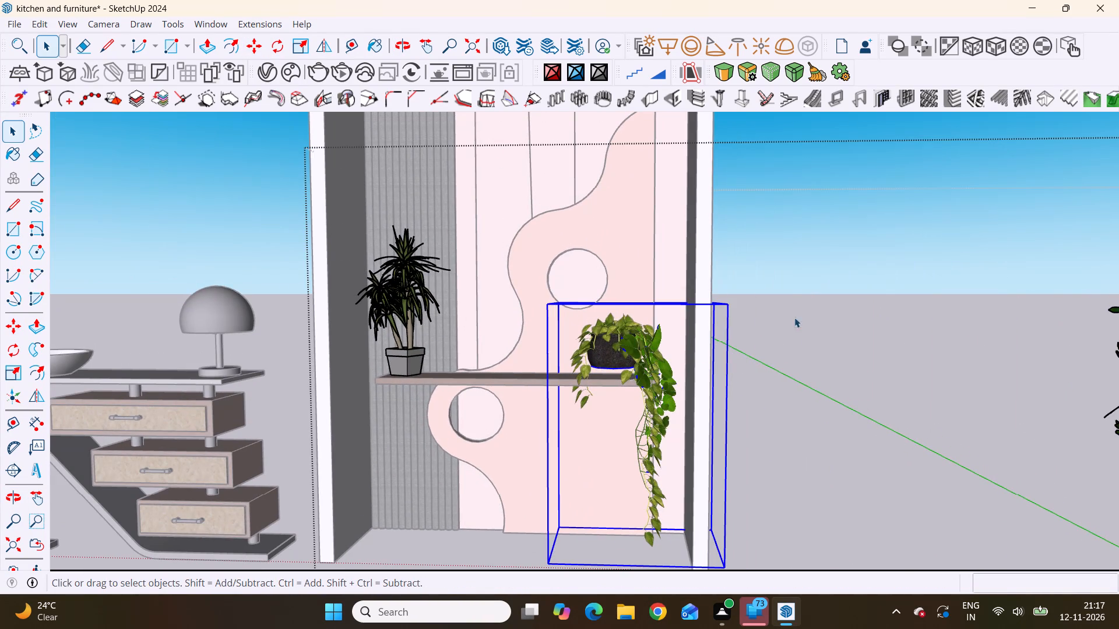
pyautogui.click(777, 269)
pyautogui.scroll(4, 498, 391)
pyautogui.moveTo(596, 398); pyautogui.dragTo(843, 473, button='middle')
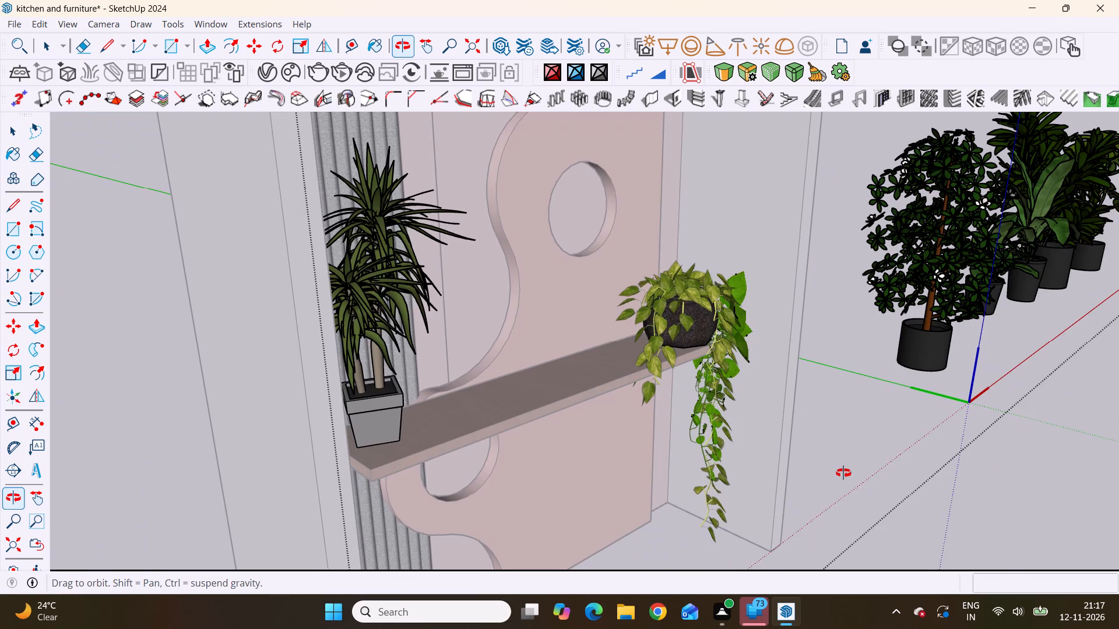
pyautogui.moveTo(843, 473); pyautogui.dragTo(833, 468, button='middle')
pyautogui.scroll(1, 833, 468)
pyautogui.scroll(1, 705, 341)
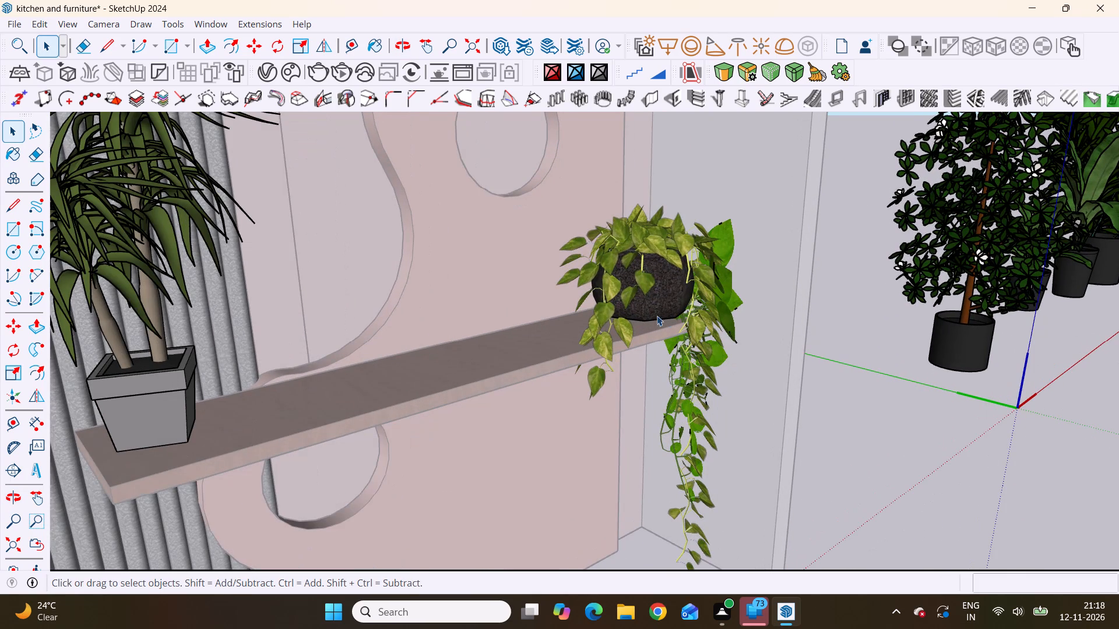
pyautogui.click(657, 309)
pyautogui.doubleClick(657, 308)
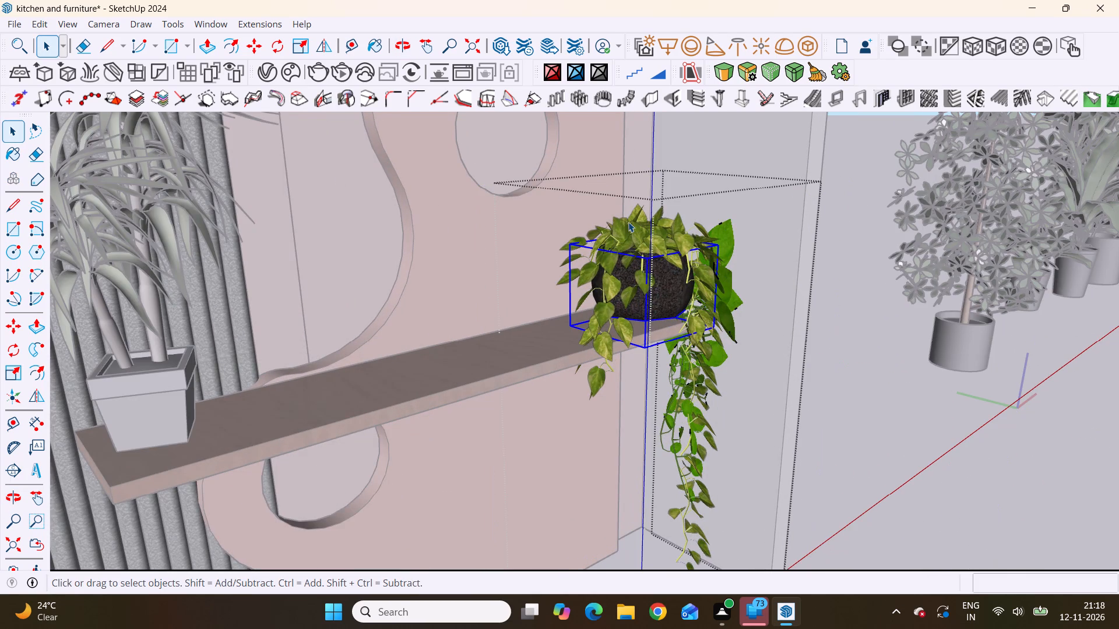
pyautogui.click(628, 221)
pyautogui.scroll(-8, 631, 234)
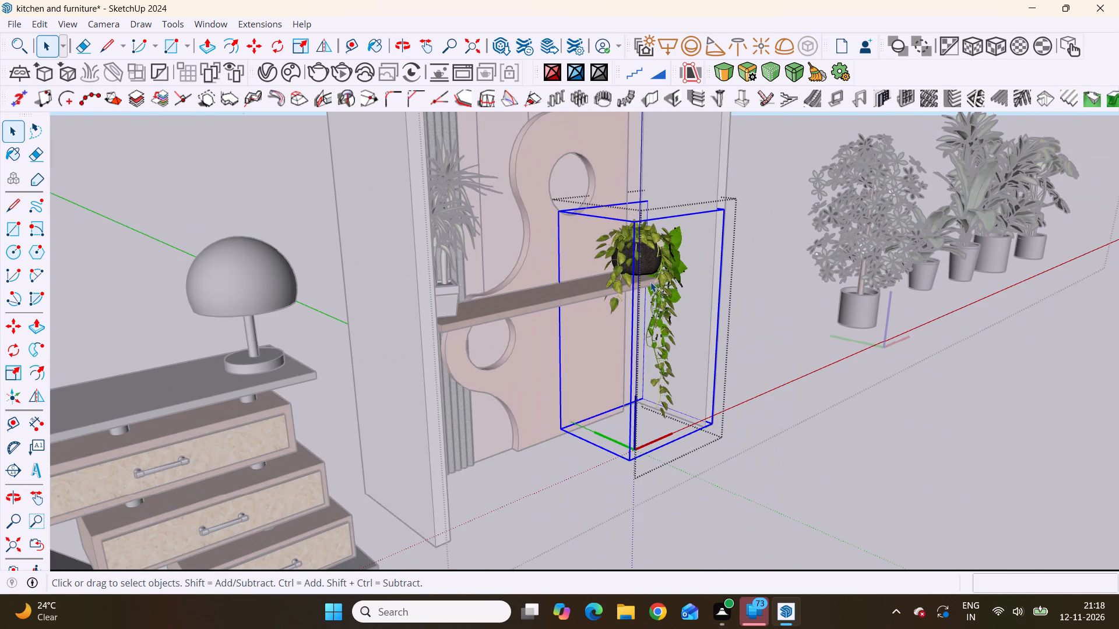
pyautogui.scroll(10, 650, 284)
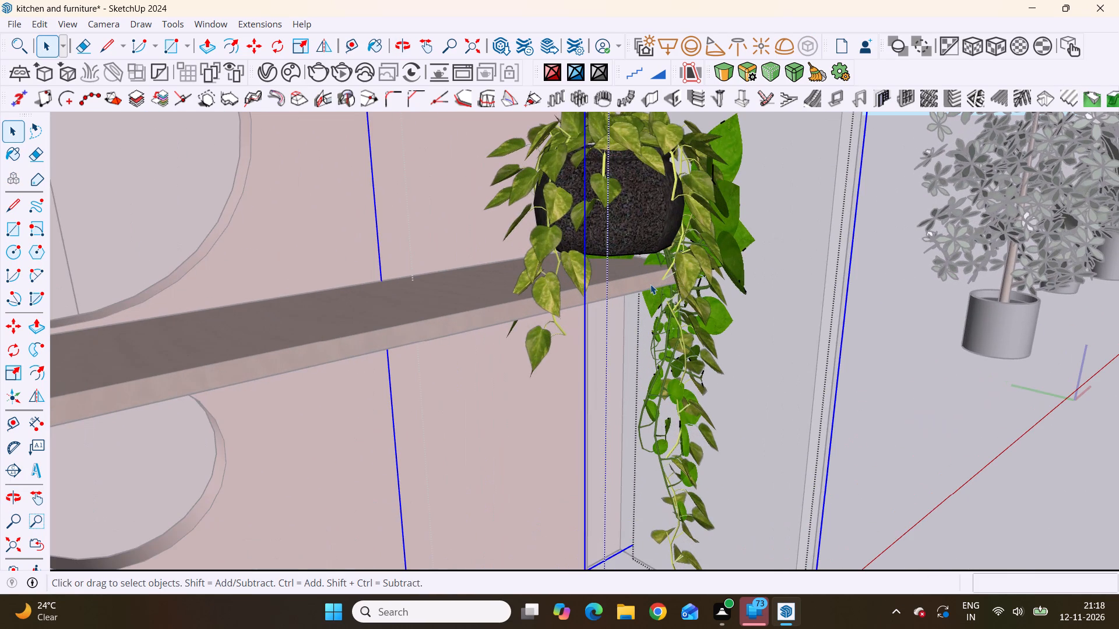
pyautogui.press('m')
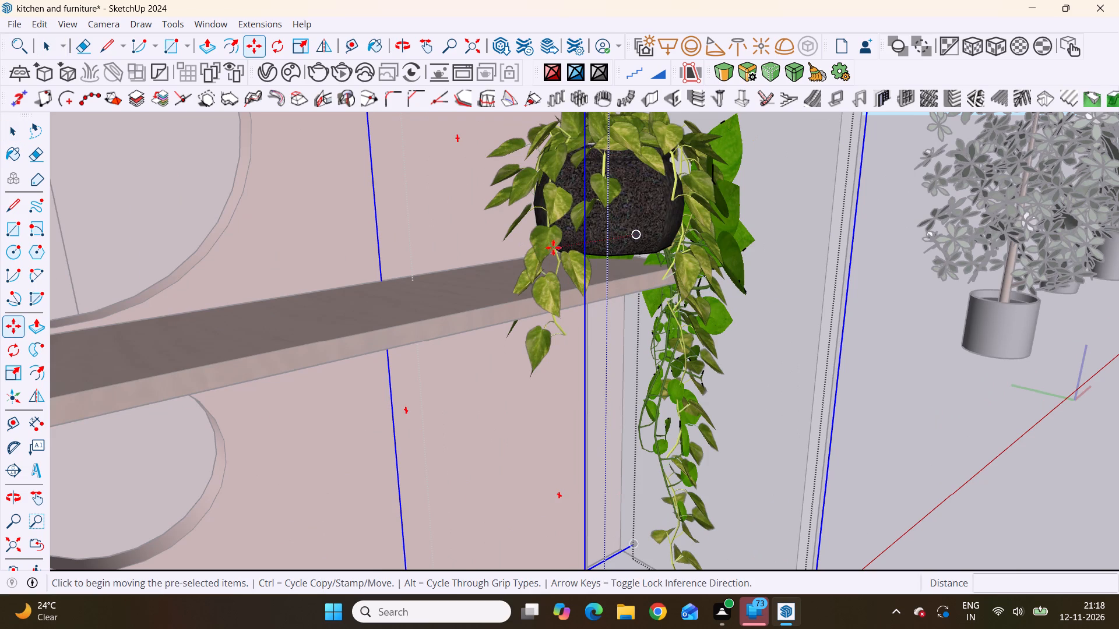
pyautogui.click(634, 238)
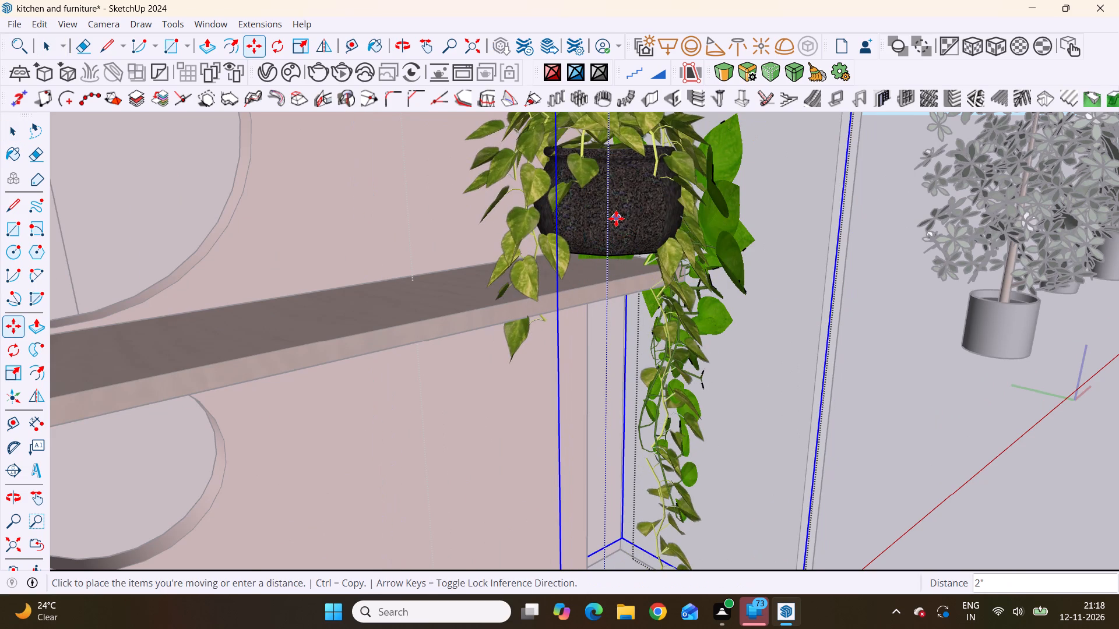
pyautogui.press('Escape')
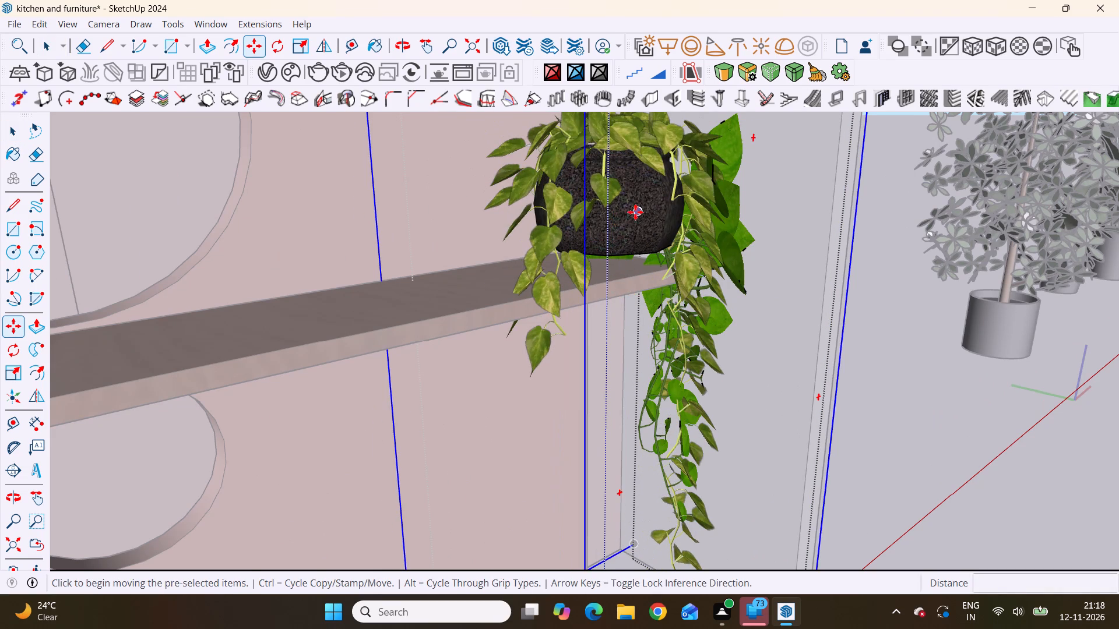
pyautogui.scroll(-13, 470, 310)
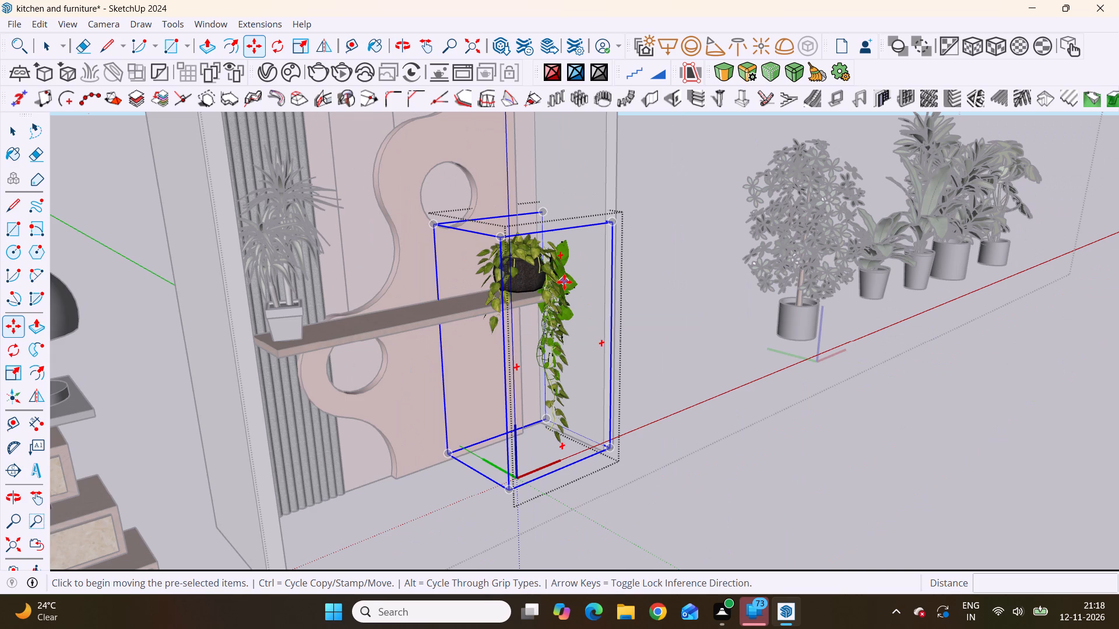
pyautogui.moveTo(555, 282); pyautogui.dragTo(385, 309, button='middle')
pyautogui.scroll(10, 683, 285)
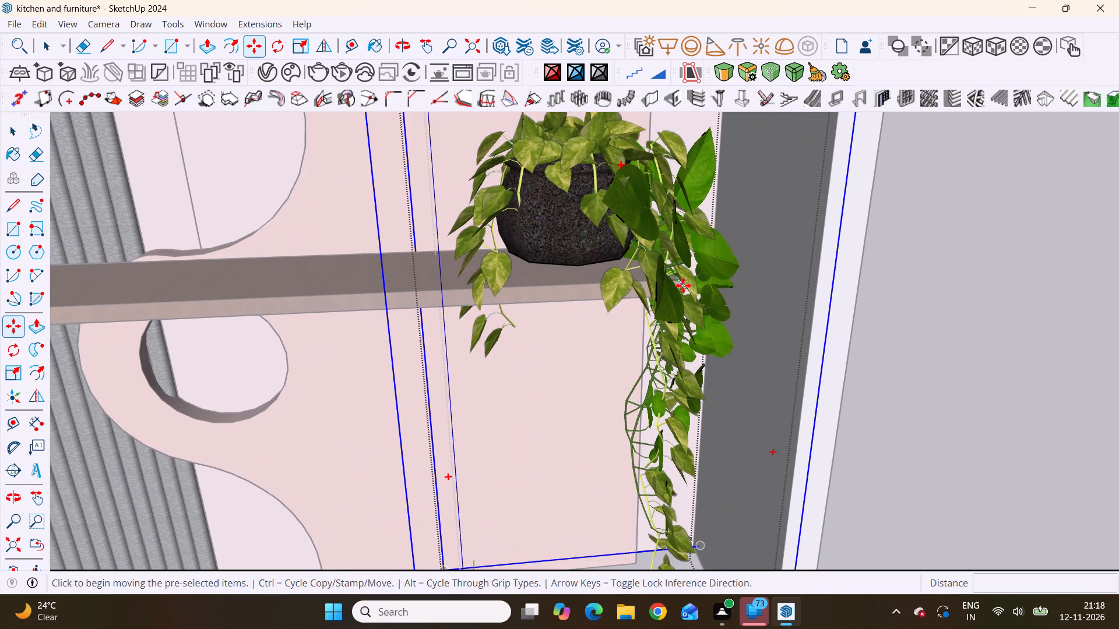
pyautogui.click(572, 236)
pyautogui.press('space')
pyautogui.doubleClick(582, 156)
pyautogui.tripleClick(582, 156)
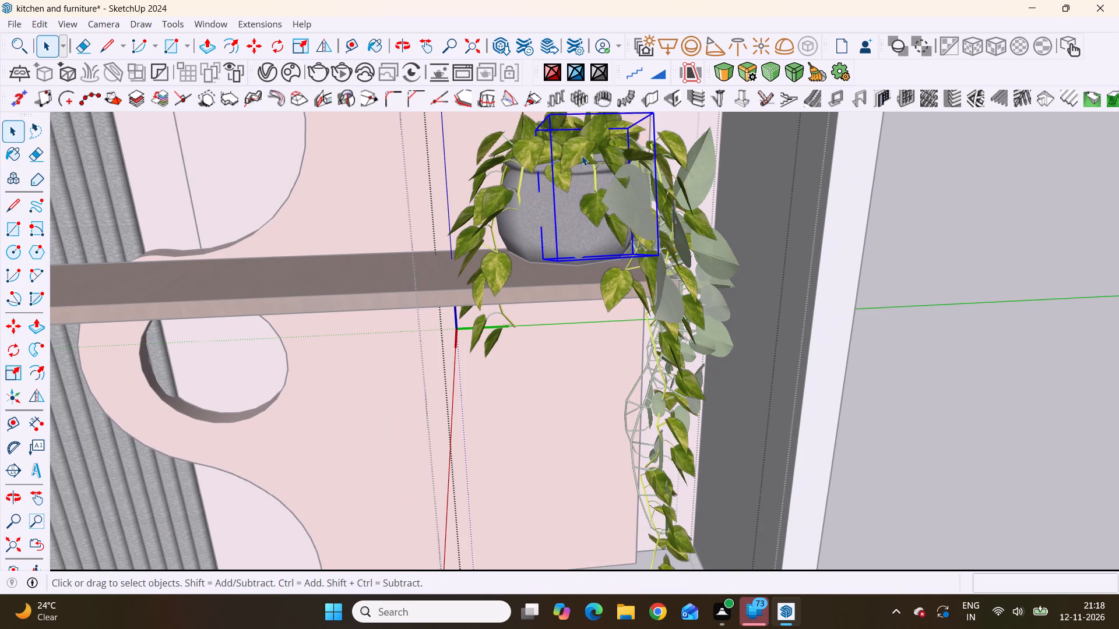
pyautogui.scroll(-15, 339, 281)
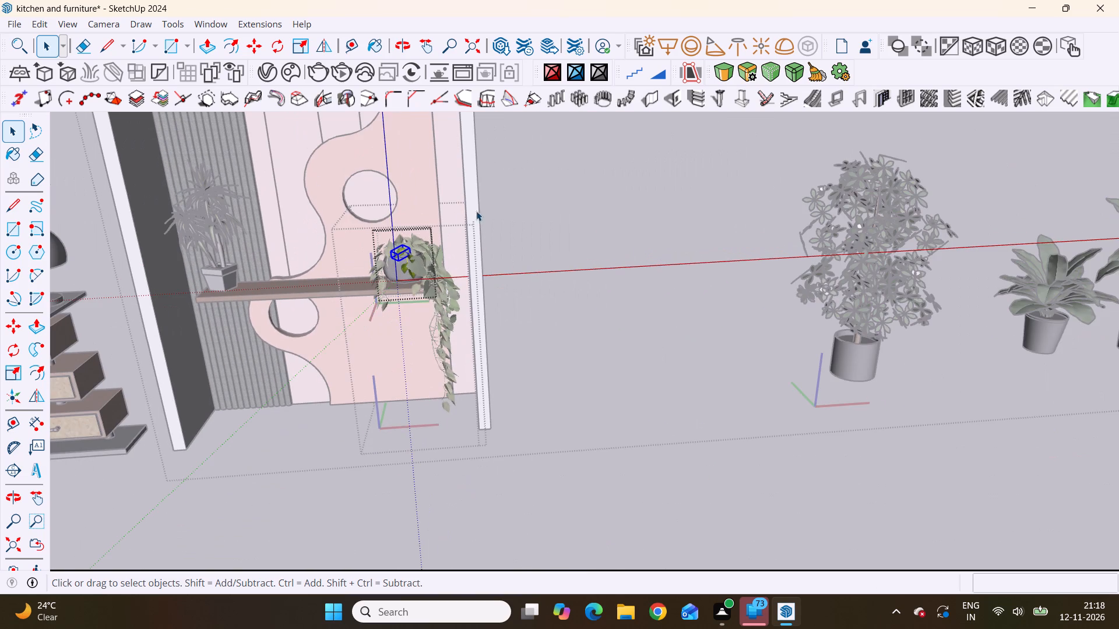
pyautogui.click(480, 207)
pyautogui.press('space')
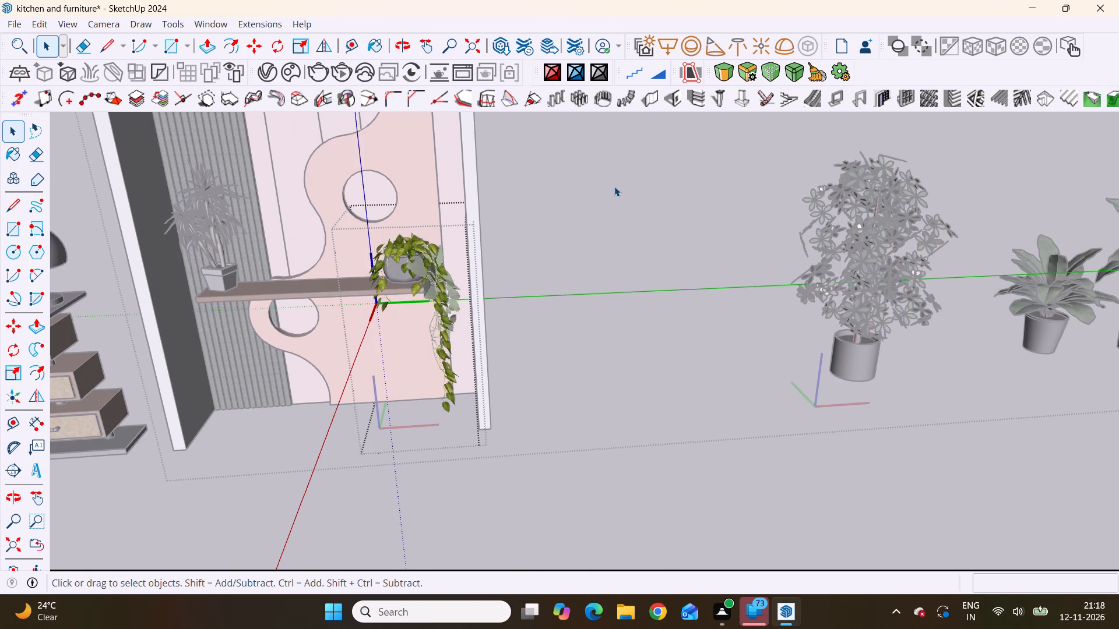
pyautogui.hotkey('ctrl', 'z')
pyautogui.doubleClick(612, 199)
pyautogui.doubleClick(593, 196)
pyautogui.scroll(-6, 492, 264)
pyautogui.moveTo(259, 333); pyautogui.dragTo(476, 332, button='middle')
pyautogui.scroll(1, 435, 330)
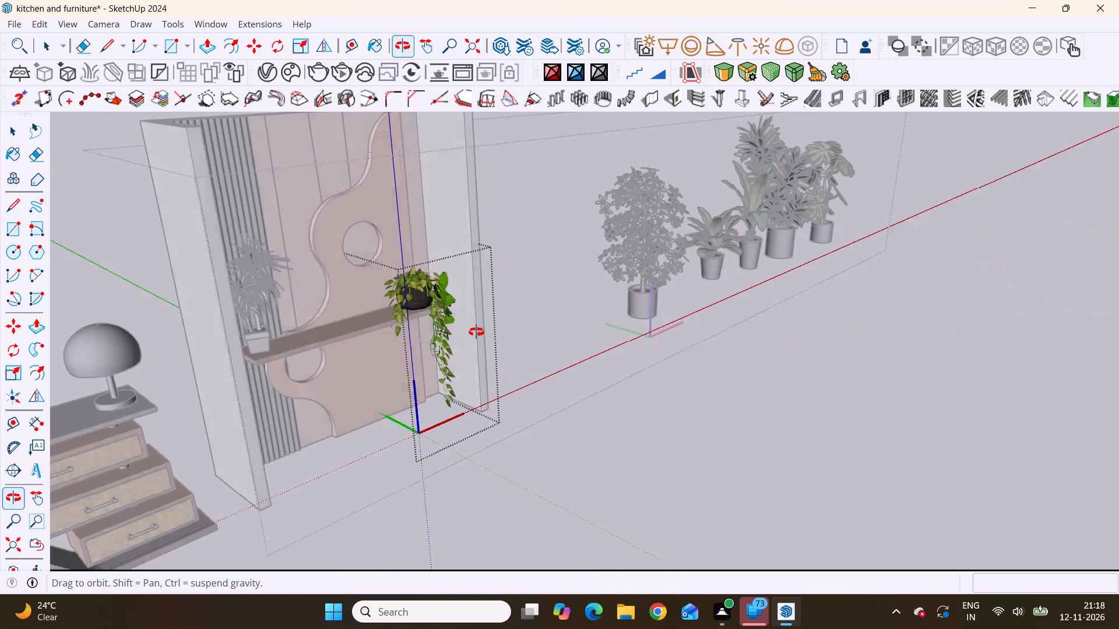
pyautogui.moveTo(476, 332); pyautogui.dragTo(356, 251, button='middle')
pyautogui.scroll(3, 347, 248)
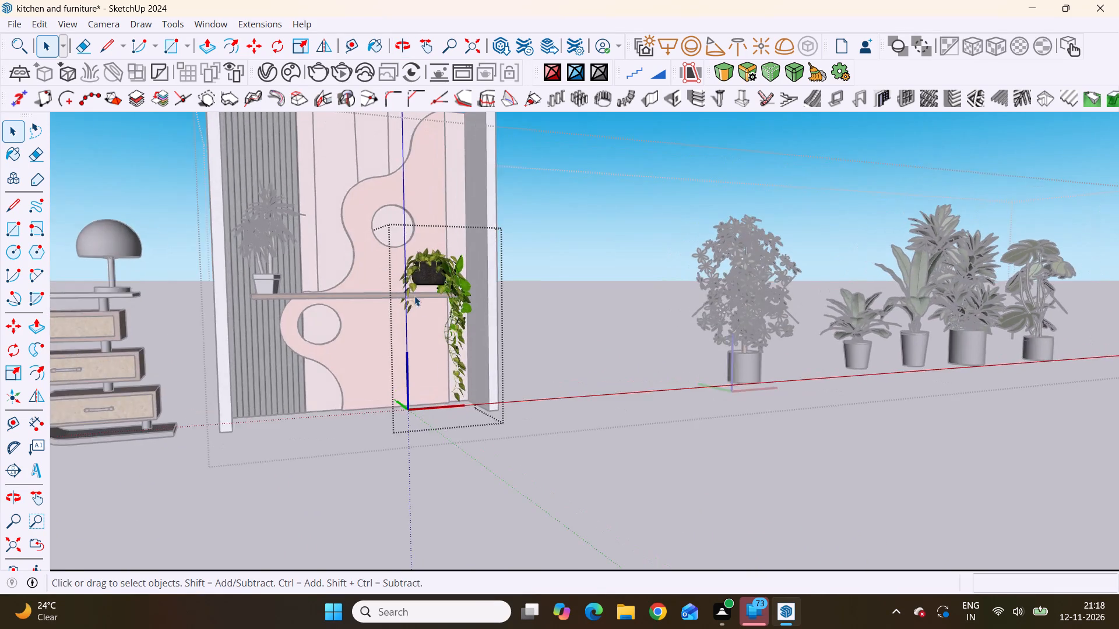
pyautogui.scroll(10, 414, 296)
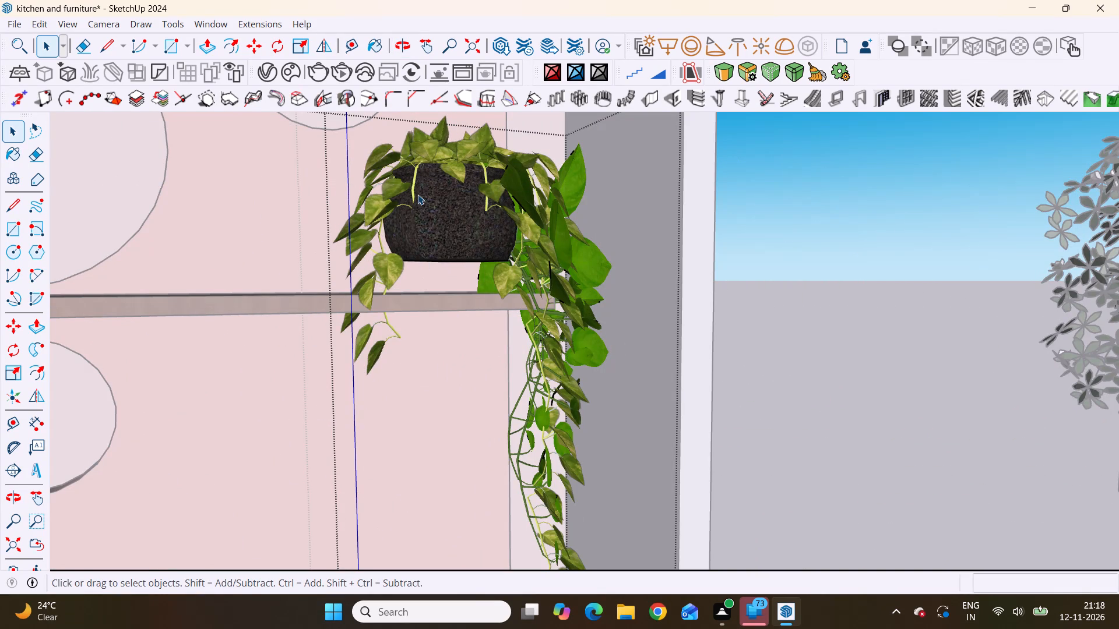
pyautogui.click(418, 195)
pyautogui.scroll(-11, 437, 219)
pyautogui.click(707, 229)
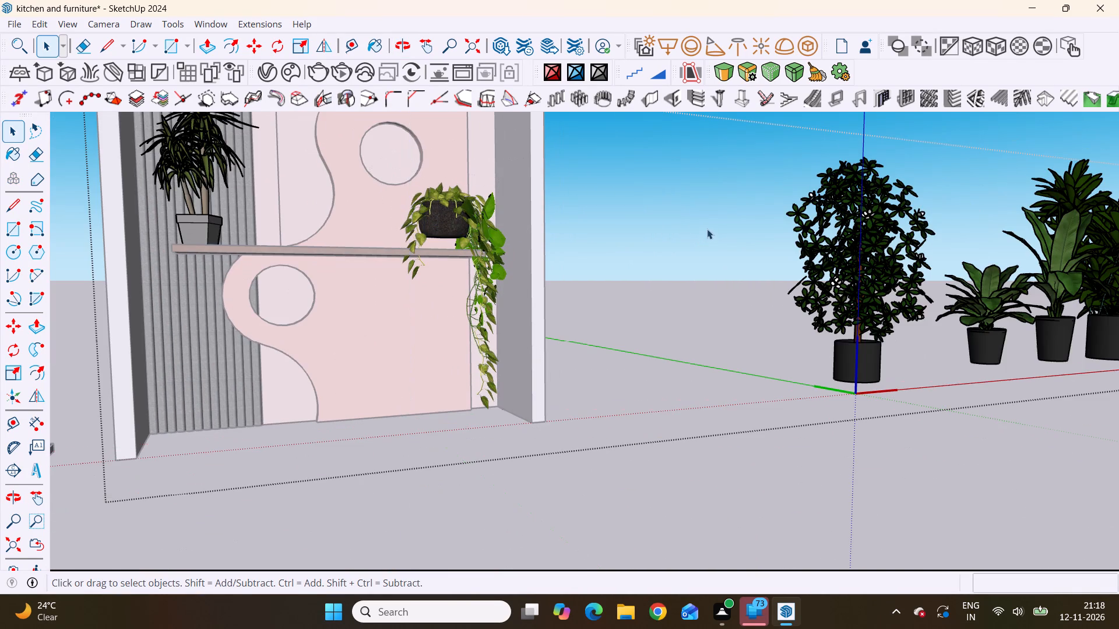
# Move the whole hanging plant by its bounding-box corner about 1' 3" inward from the niche shelf's end, toward the yucca.
pyautogui.click(439, 218)
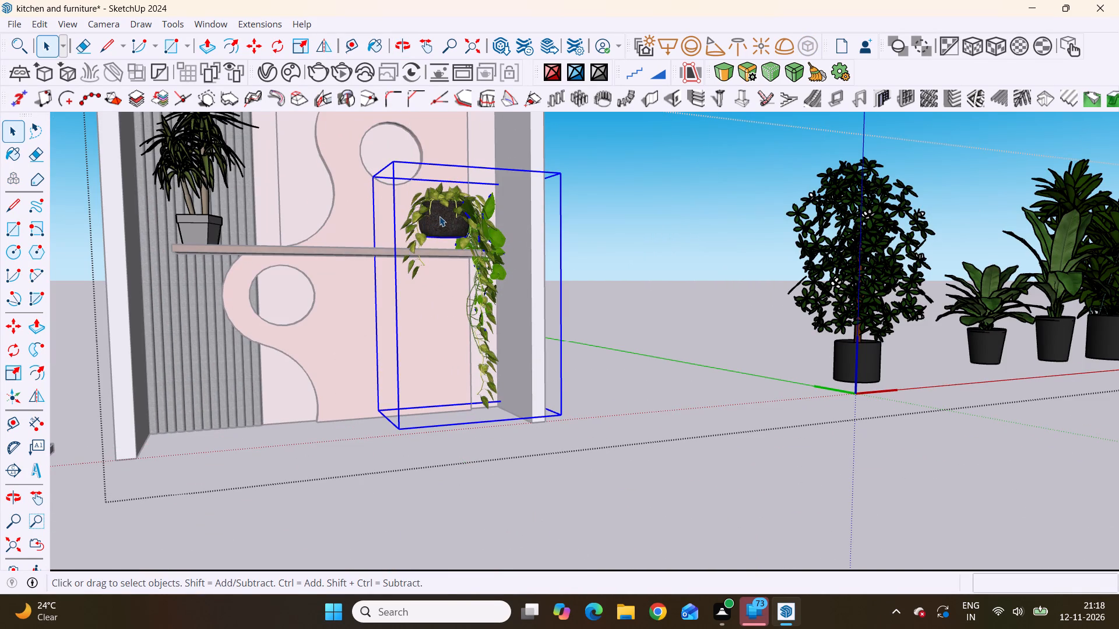
pyautogui.press('m')
pyautogui.scroll(5, 432, 296)
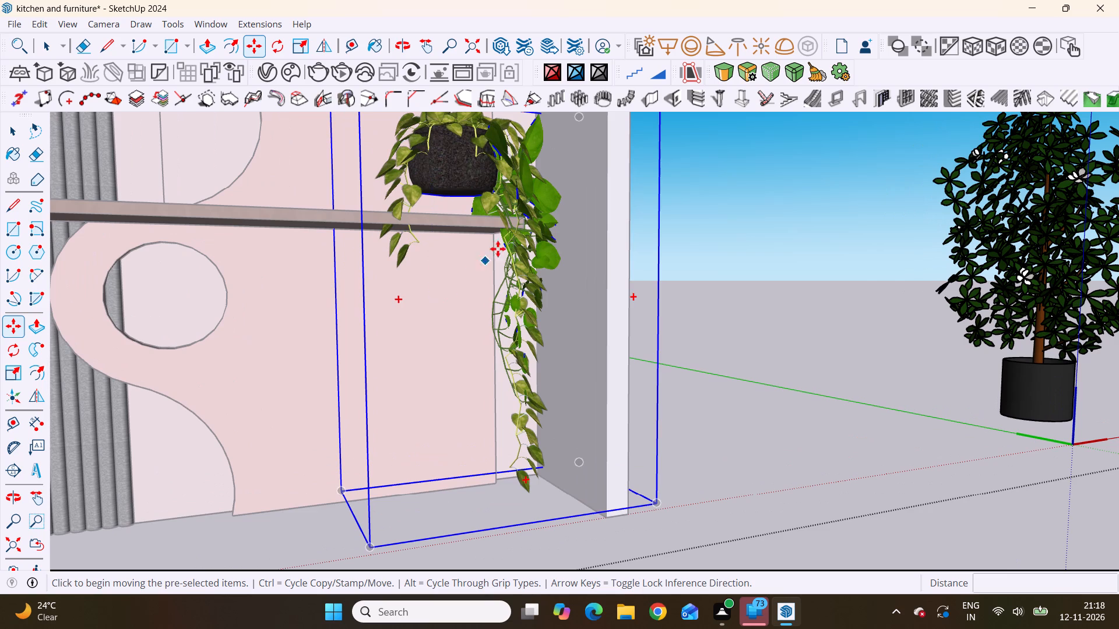
pyautogui.scroll(-5, 457, 295)
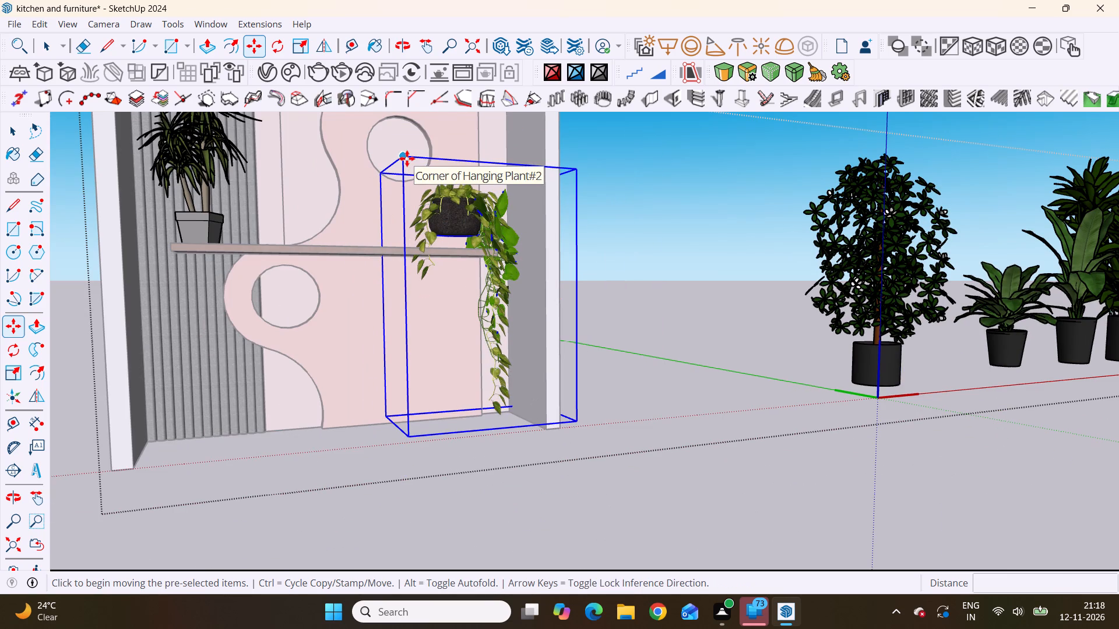
pyautogui.click(402, 156)
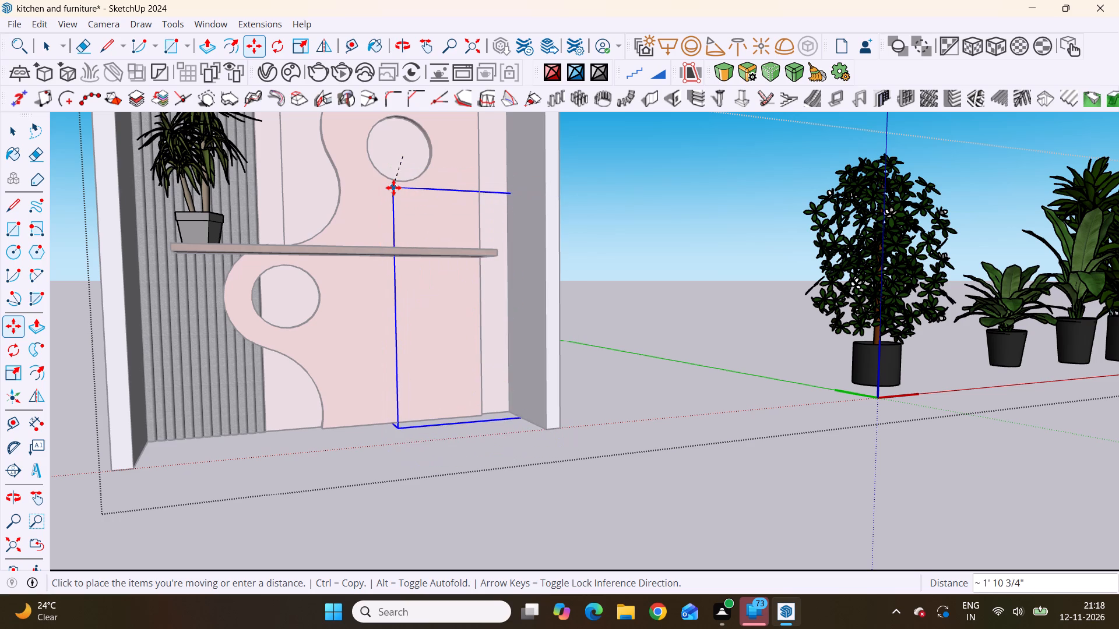
pyautogui.scroll(-5, 393, 188)
pyautogui.moveTo(394, 193); pyautogui.dragTo(648, 294, button='middle')
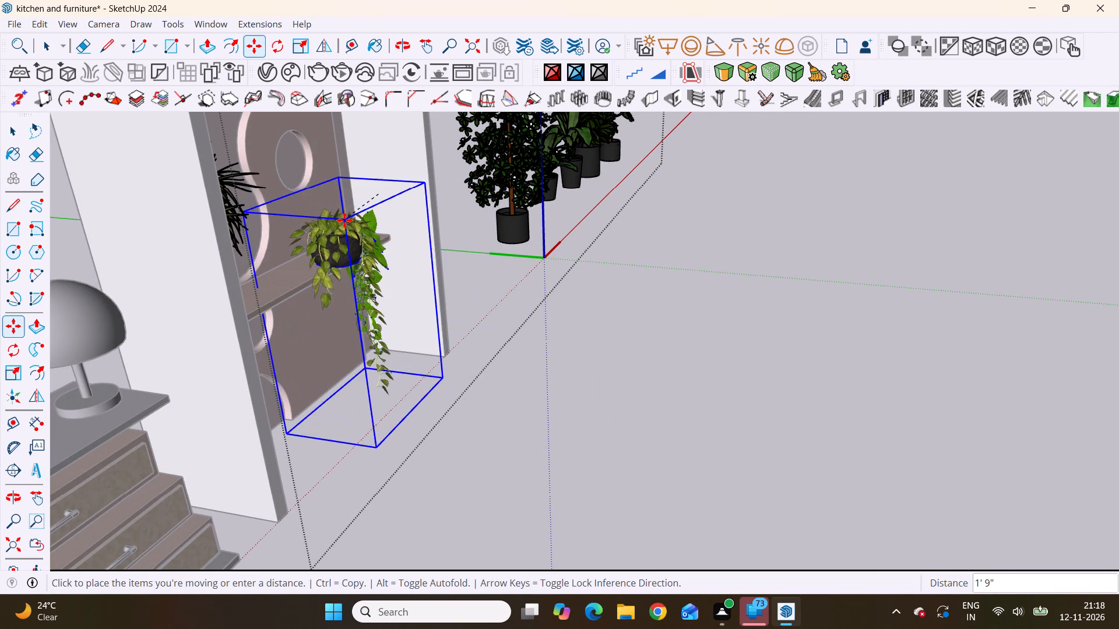
pyautogui.scroll(12, 346, 207)
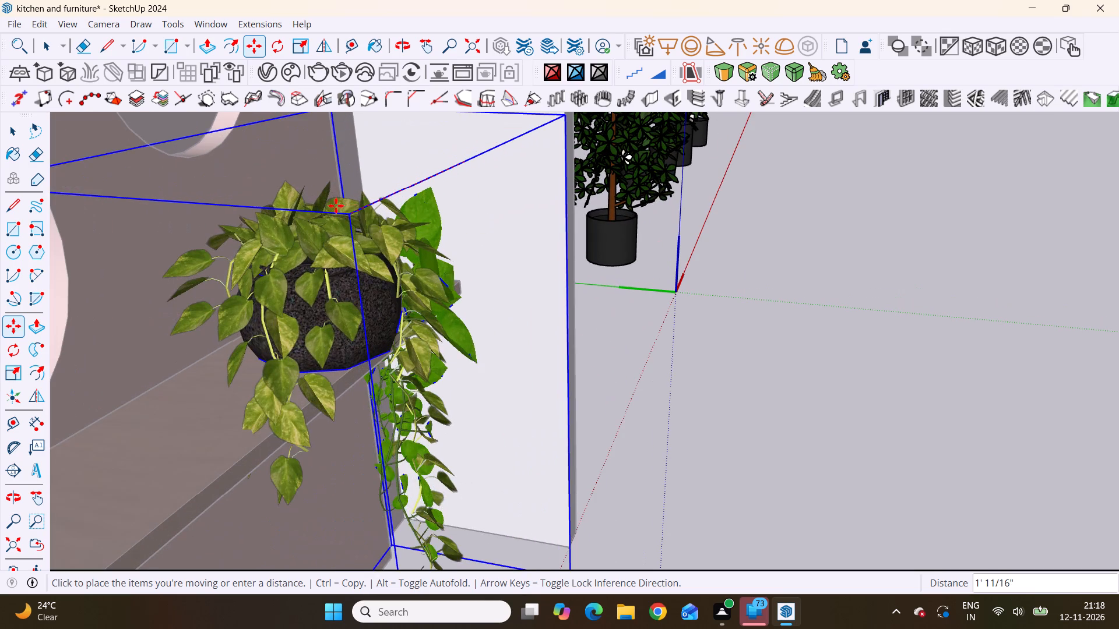
pyautogui.click(320, 225)
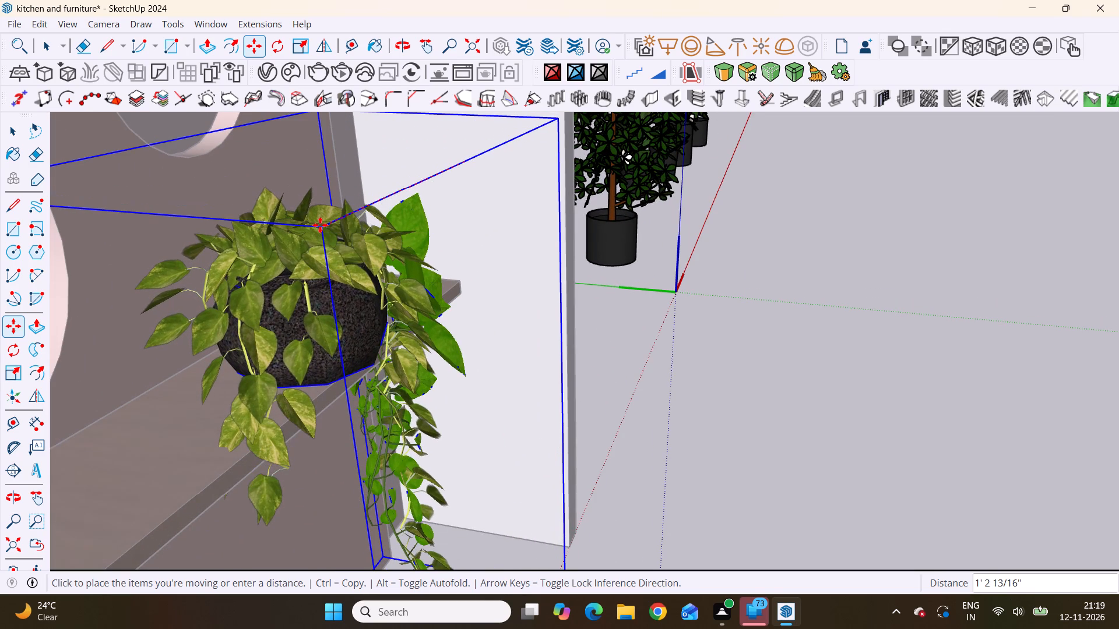
# Lower the hanging plant about 2 5/16" to bring its pot down to the niche shelf.
pyautogui.moveTo(503, 270); pyautogui.dragTo(370, 183, button='middle')
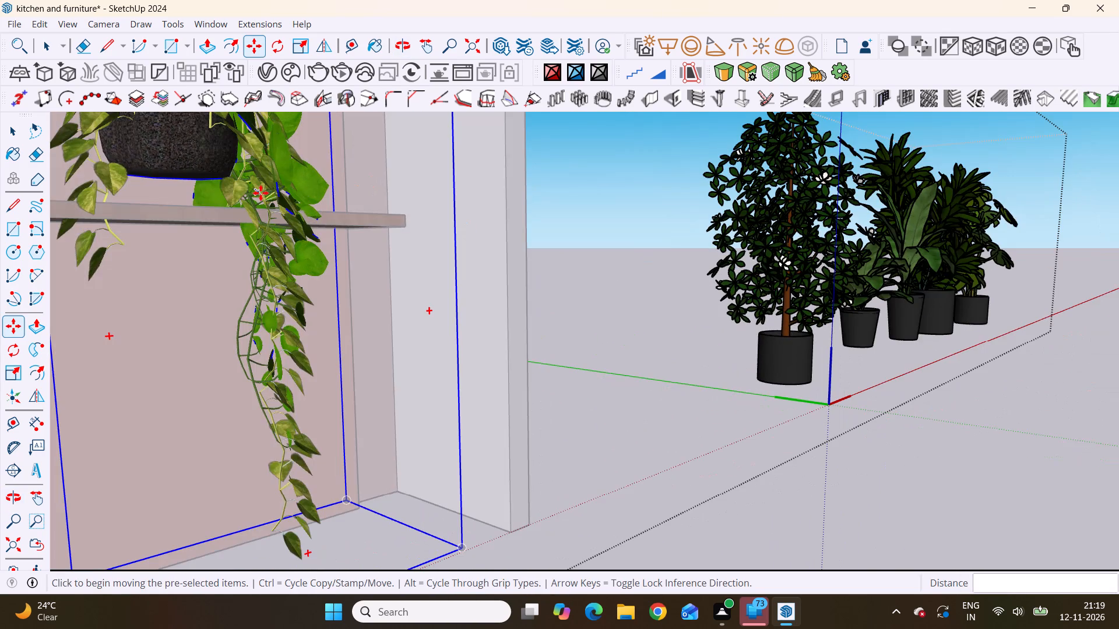
pyautogui.scroll(-10, 292, 201)
pyautogui.scroll(4, 295, 164)
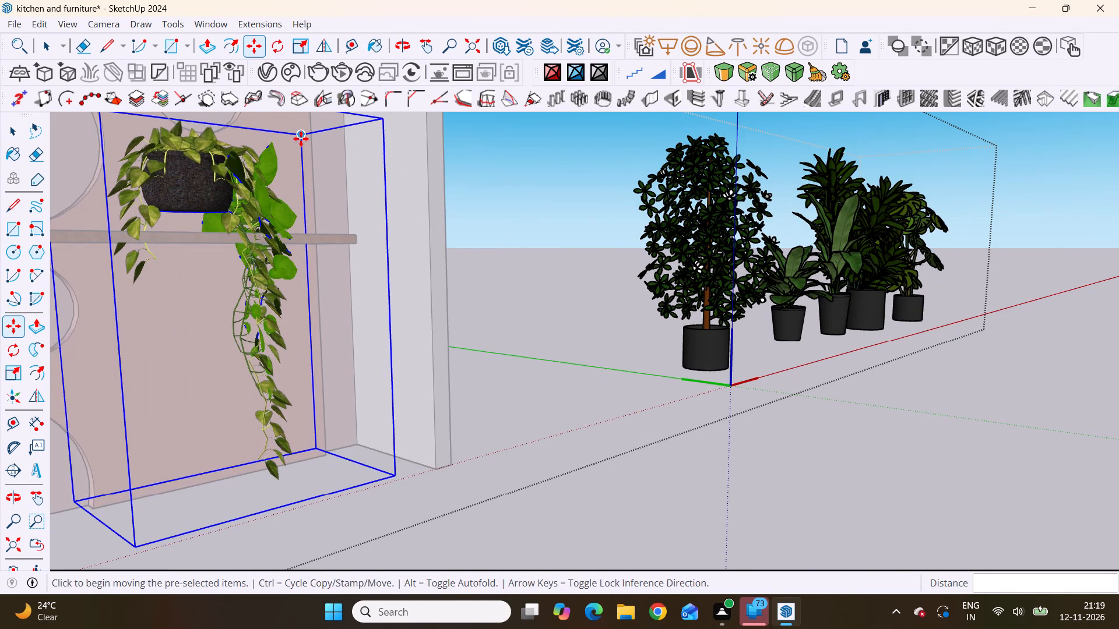
pyautogui.click(301, 136)
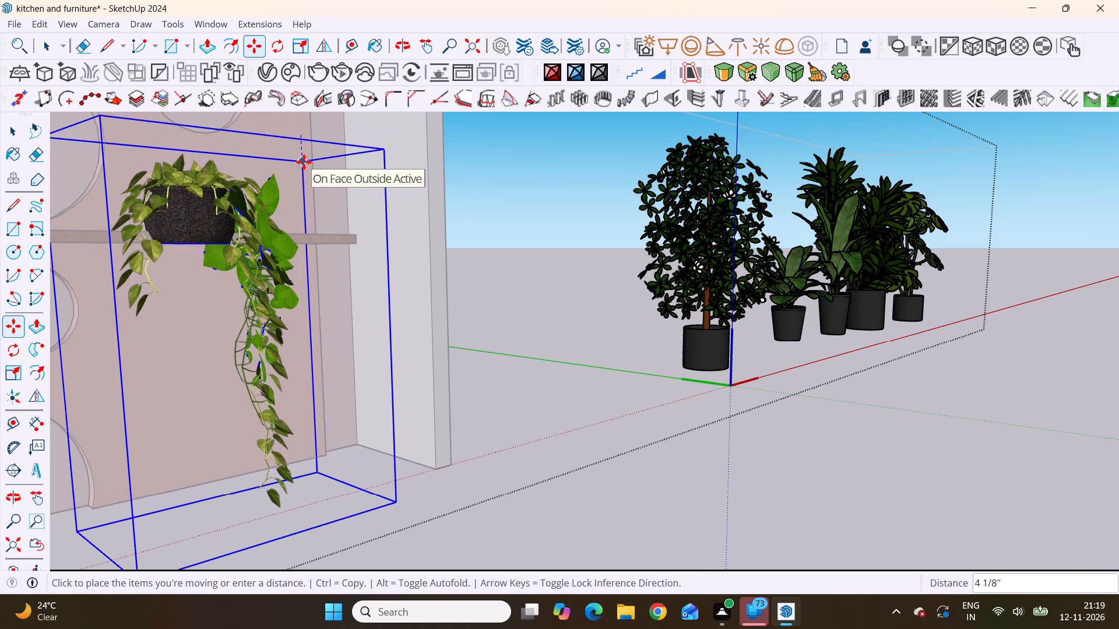
pyautogui.click(300, 150)
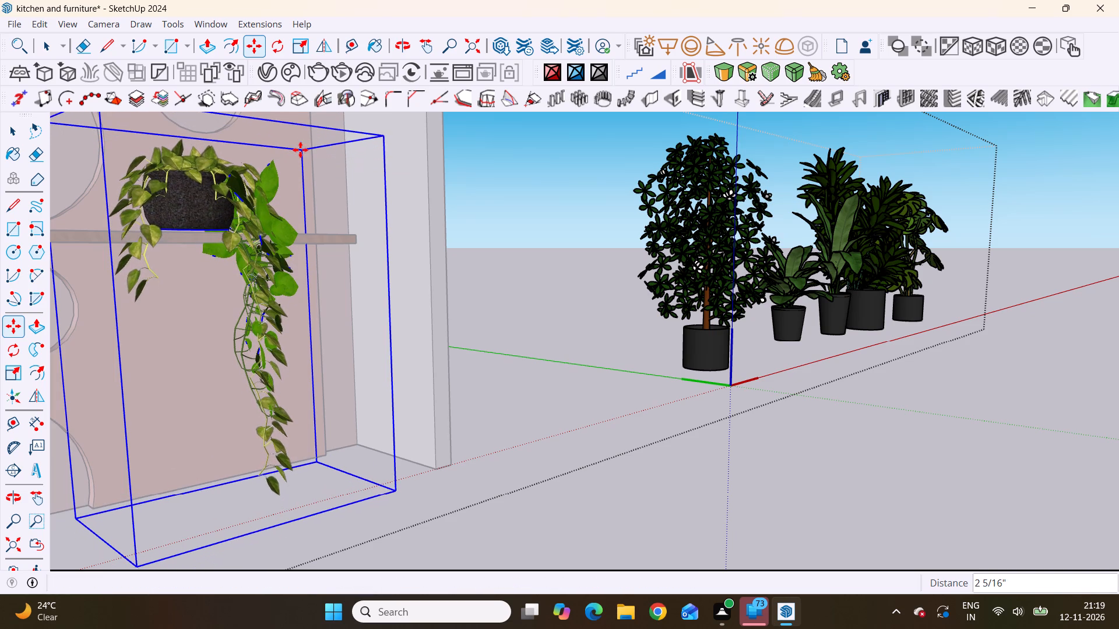
# Move the hanging plant about 3 3/8" toward the niche shelf's front edge along the green axis.
pyautogui.scroll(10, 205, 275)
pyautogui.moveTo(203, 275); pyautogui.dragTo(328, 310, button='middle')
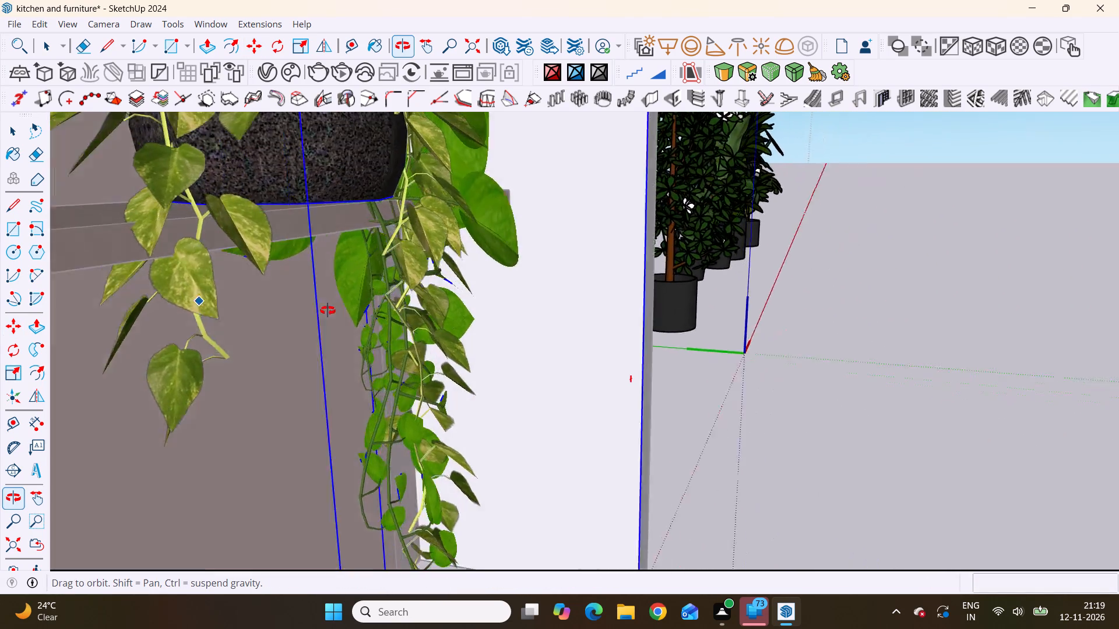
pyautogui.moveTo(328, 310); pyautogui.dragTo(199, 323, button='middle')
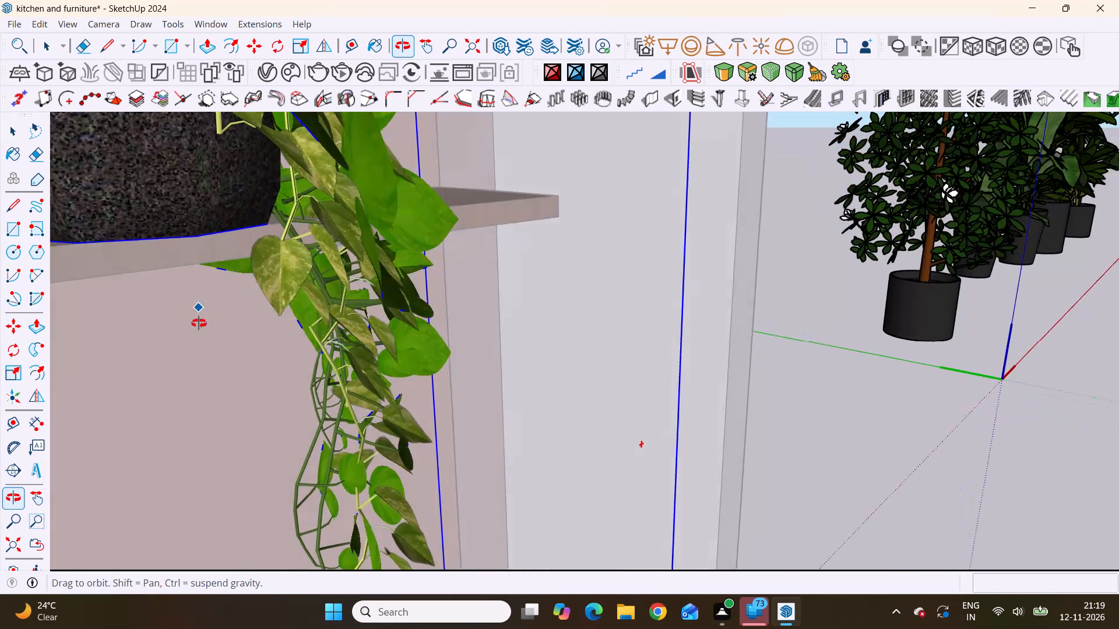
pyautogui.moveTo(199, 323); pyautogui.dragTo(198, 324, button='middle')
pyautogui.scroll(-16, 197, 289)
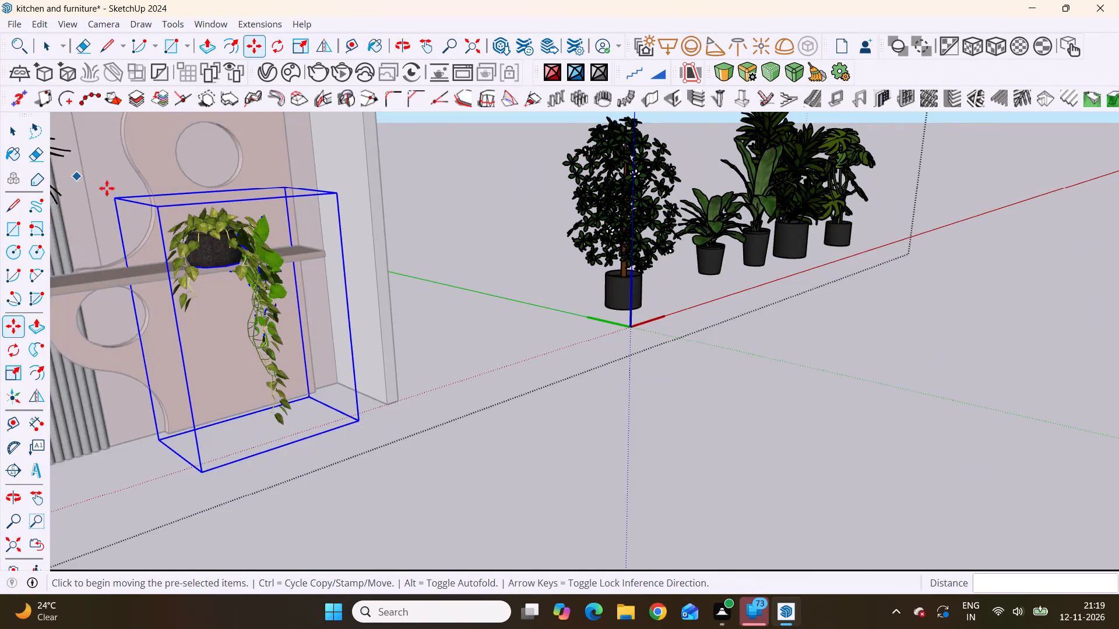
pyautogui.scroll(9, 128, 196)
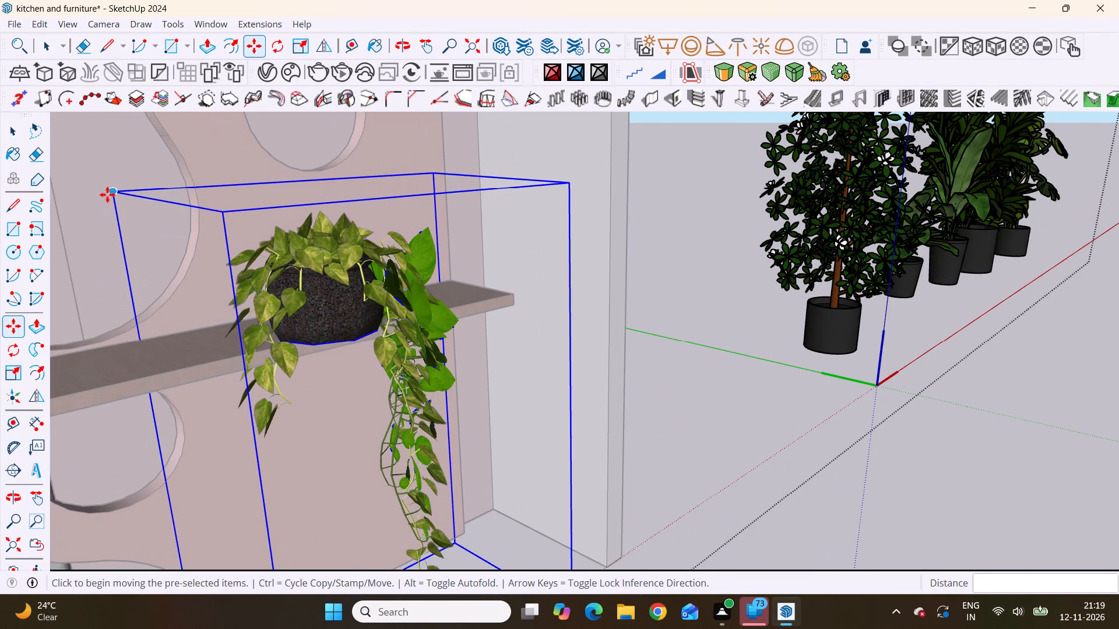
pyautogui.click(115, 194)
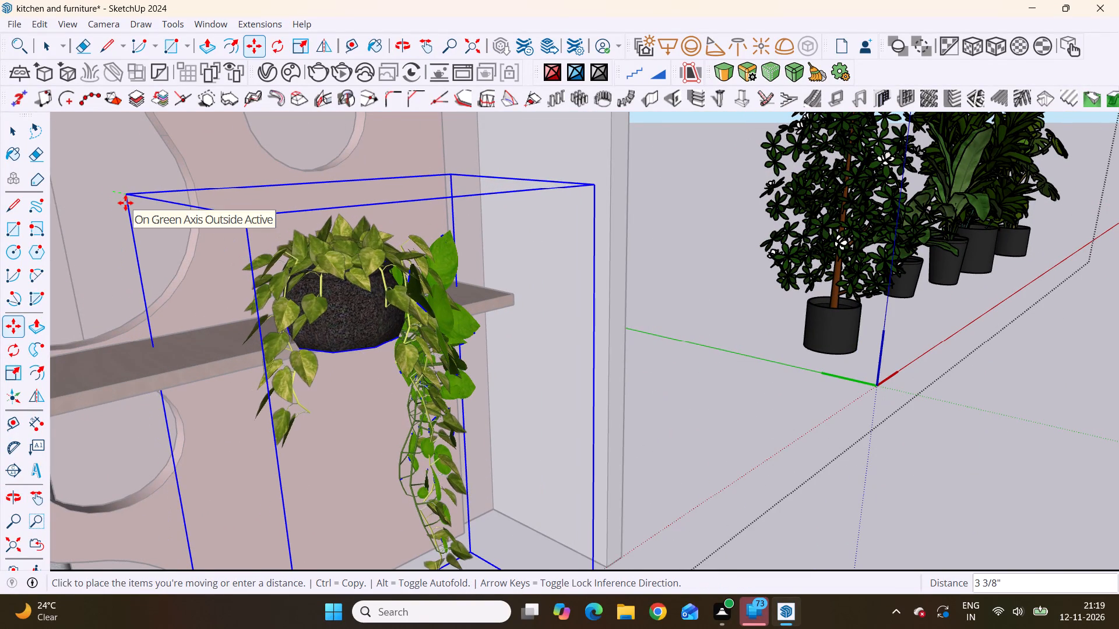
pyautogui.click(125, 203)
# Move the hanging plant by its bounding-box corner along the niche shelf, closer to the yucca.
pyautogui.scroll(-3, 343, 409)
pyautogui.moveTo(446, 437); pyautogui.dragTo(277, 210, button='middle')
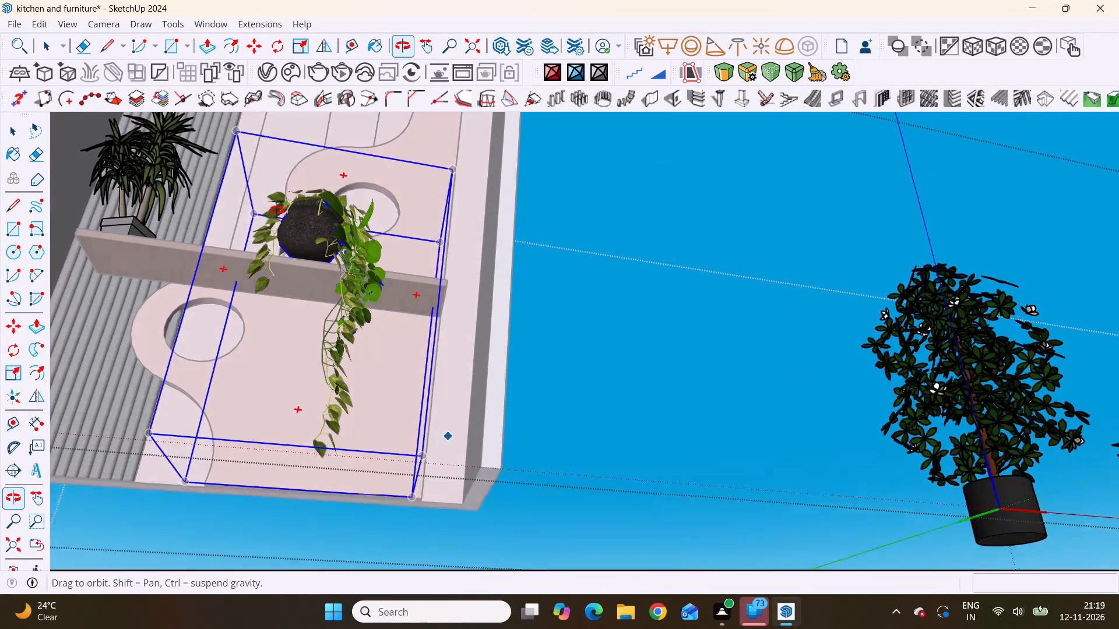
pyautogui.moveTo(277, 210); pyautogui.dragTo(528, 468, button='middle')
pyautogui.scroll(1, 311, 200)
pyautogui.scroll(-4, 495, 395)
pyautogui.click(323, 377)
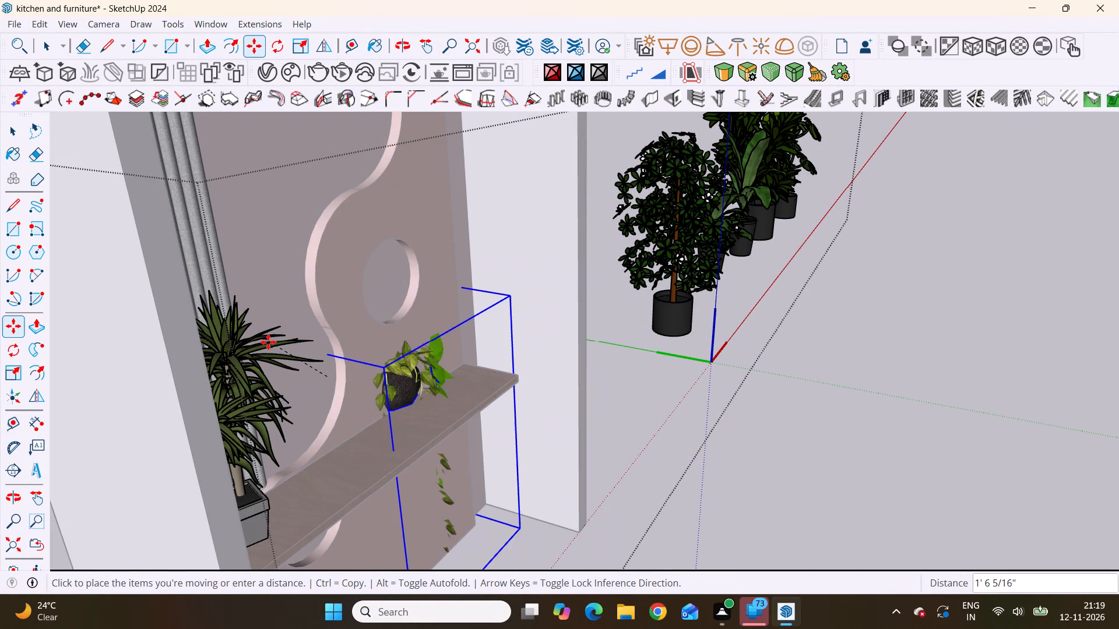
pyautogui.click(284, 345)
# Move the hanging plant about 1' 7 3/4" by its rear bounding-box corner onto the niche's back panel face.
pyautogui.moveTo(374, 392); pyautogui.dragTo(445, 412, button='middle')
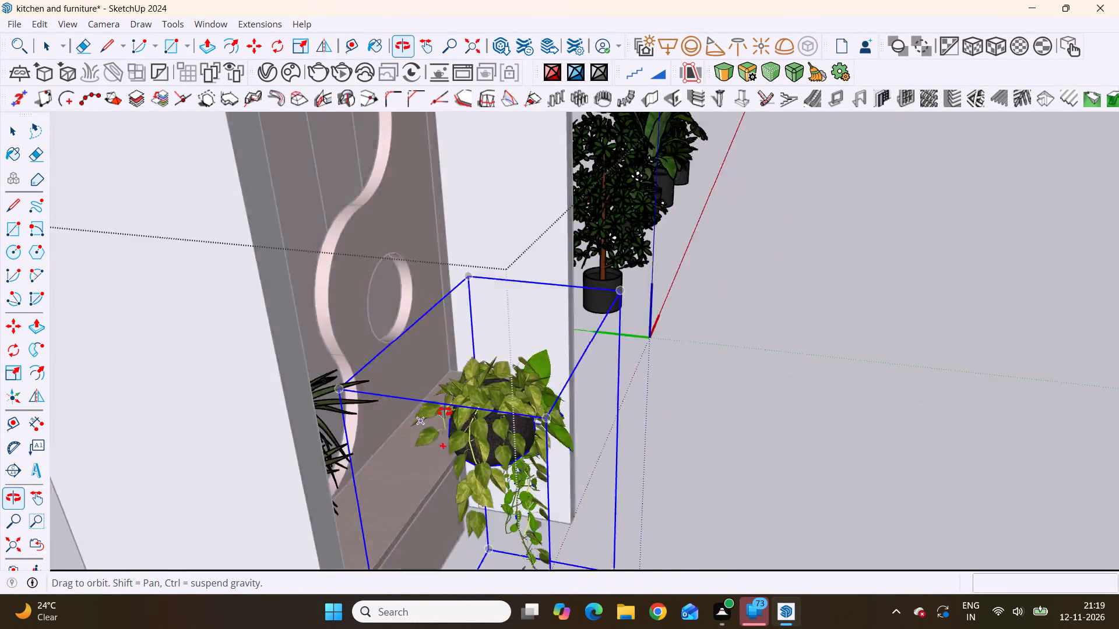
pyautogui.moveTo(445, 412); pyautogui.dragTo(461, 433, button='middle')
pyautogui.scroll(5, 451, 435)
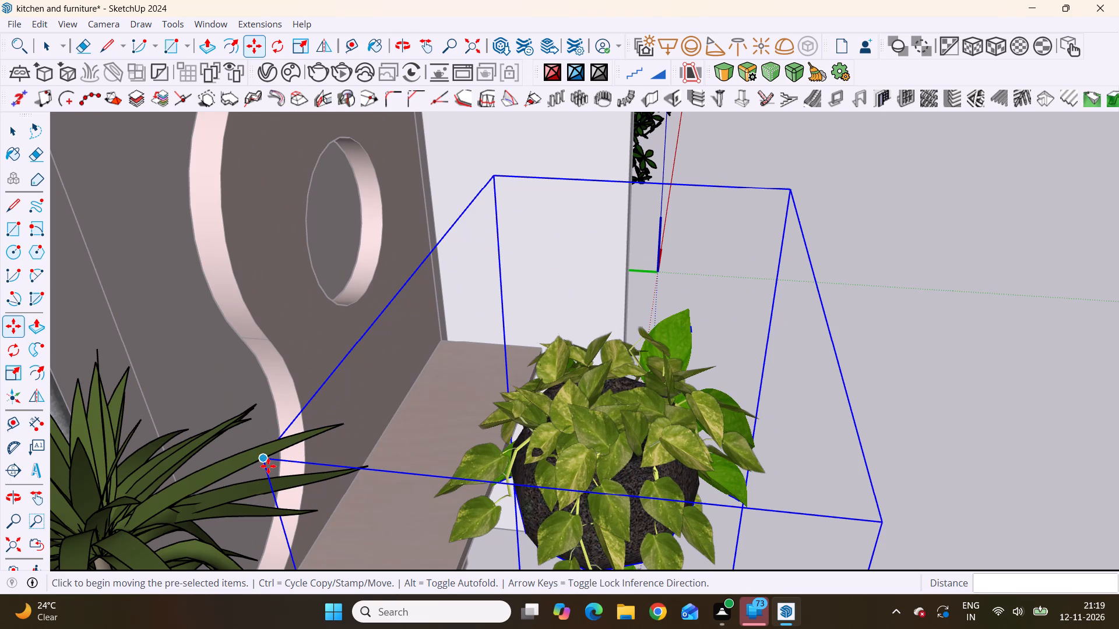
pyautogui.click(268, 466)
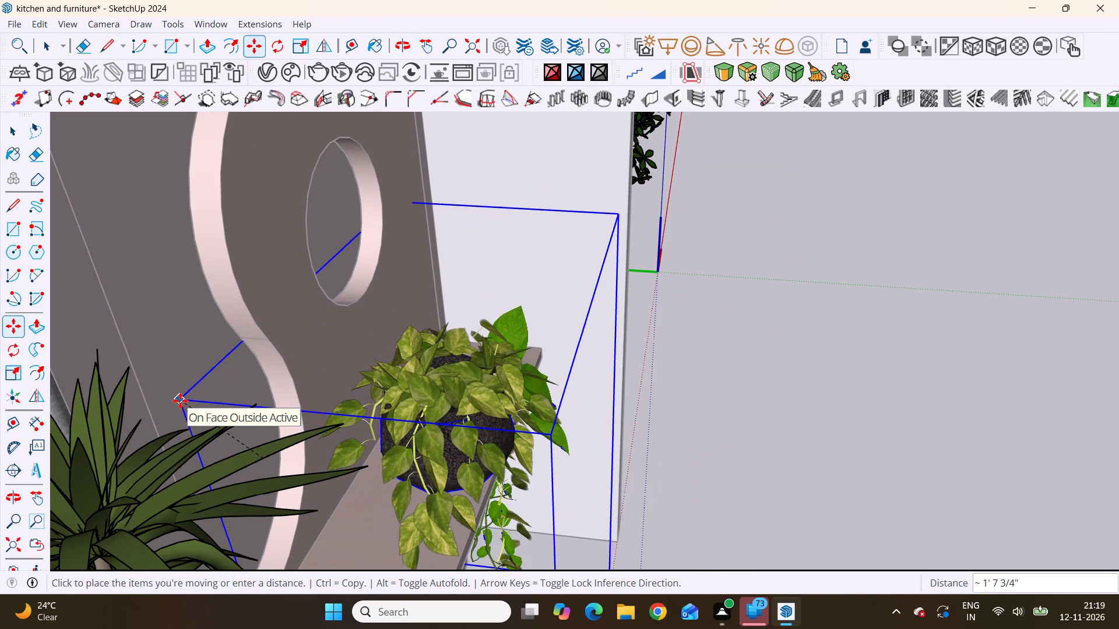
pyautogui.click(180, 401)
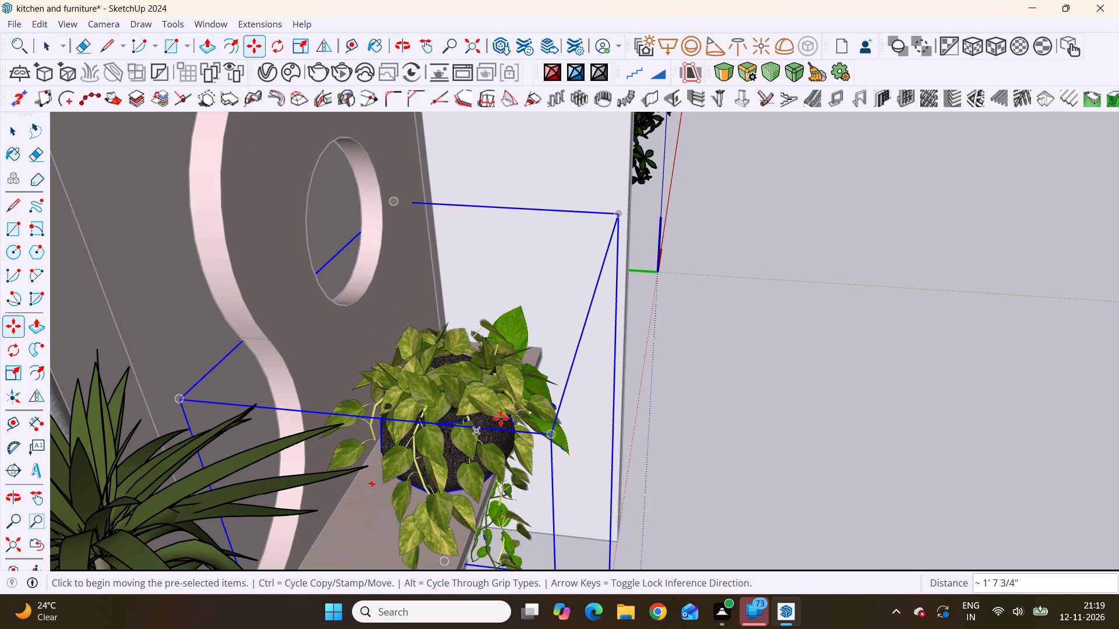
# Move the hanging plant about 1' 6 5/16" along the shelf, away from the yucca toward the niche's side wall.
pyautogui.moveTo(511, 414); pyautogui.dragTo(206, 330, button='middle')
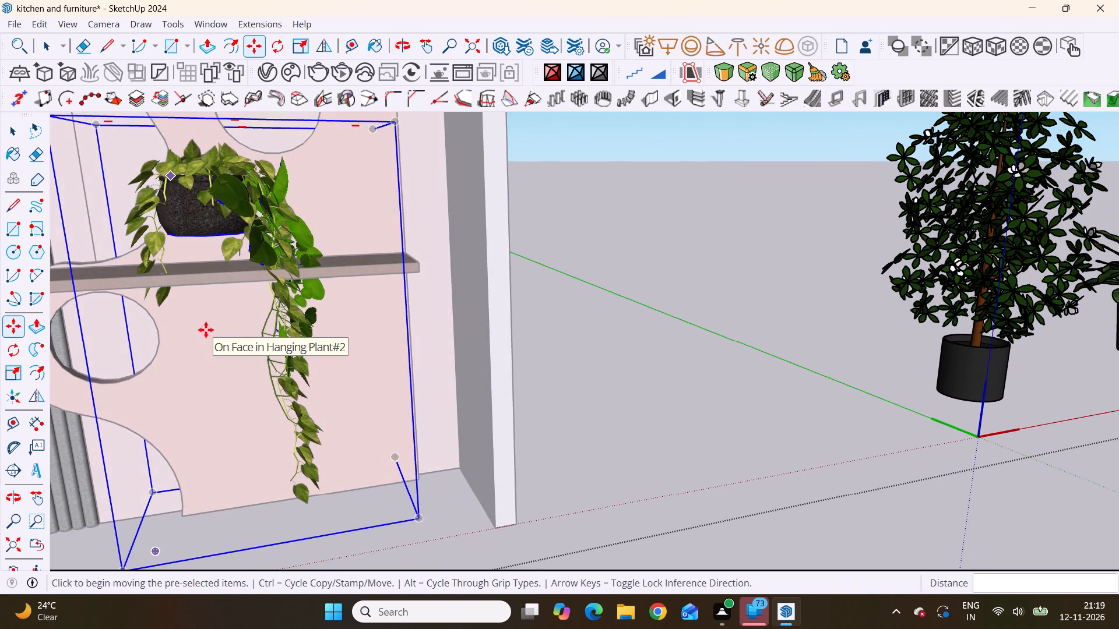
pyautogui.scroll(2, 206, 330)
pyautogui.scroll(-10, 206, 330)
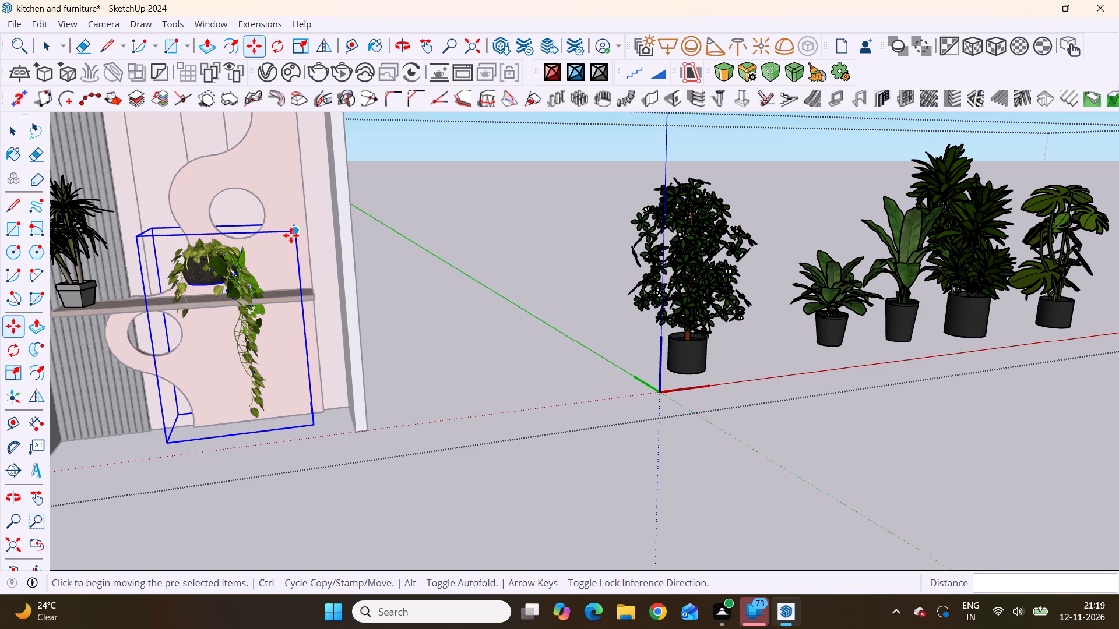
pyautogui.moveTo(295, 232); pyautogui.dragTo(301, 232)
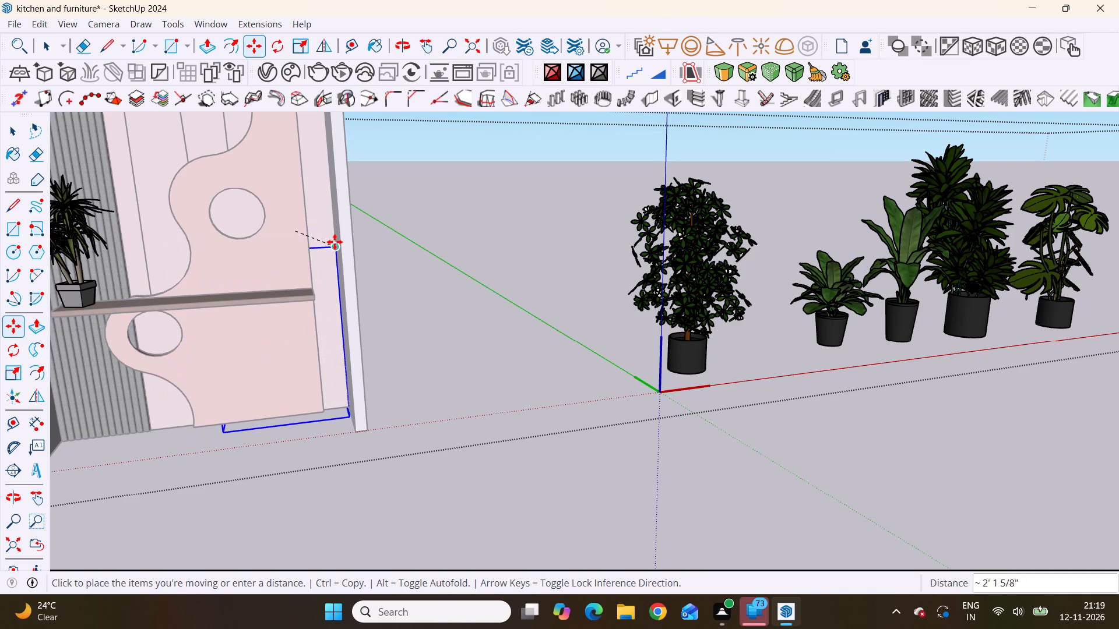
pyautogui.click(372, 240)
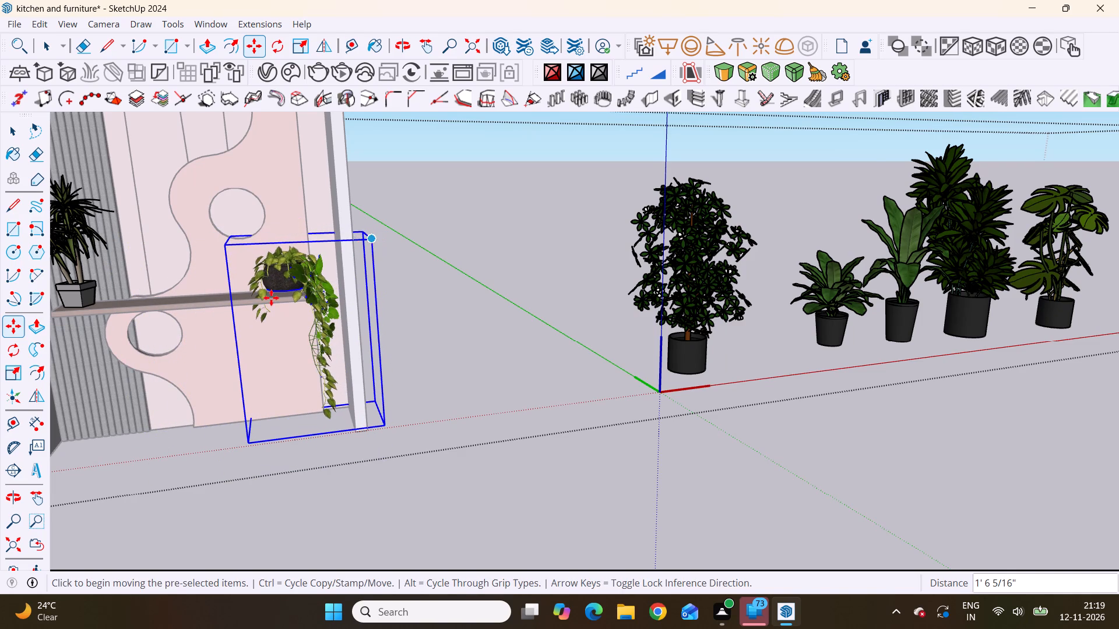
# Lower the hanging plant about 4 9/16" along the blue axis toward the niche shelf.
pyautogui.scroll(11, 271, 298)
pyautogui.scroll(-9, 270, 275)
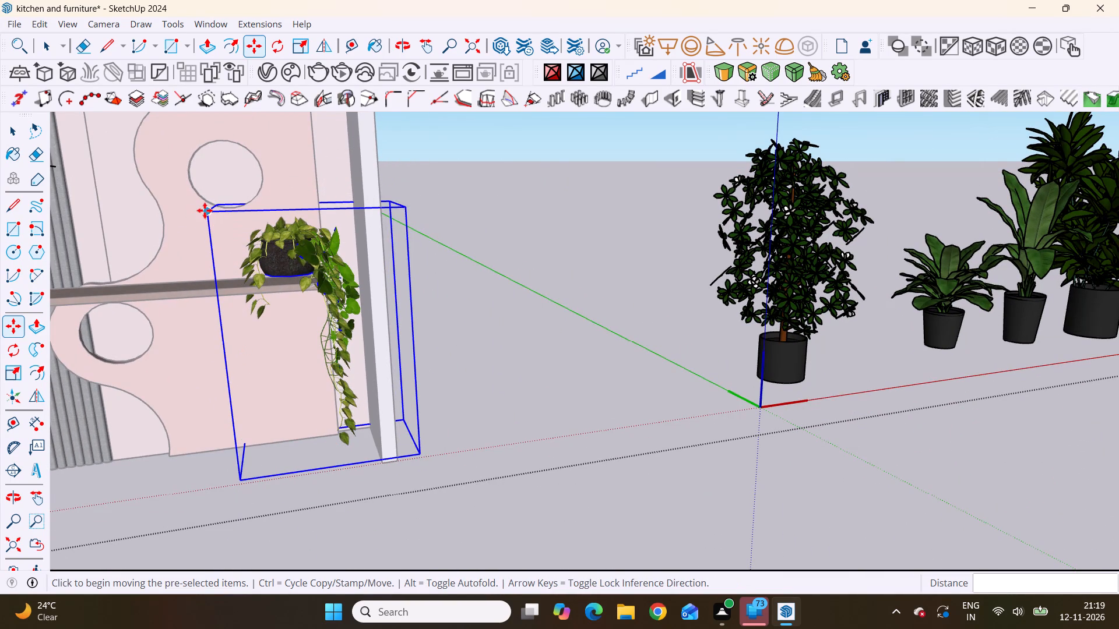
pyautogui.click(205, 210)
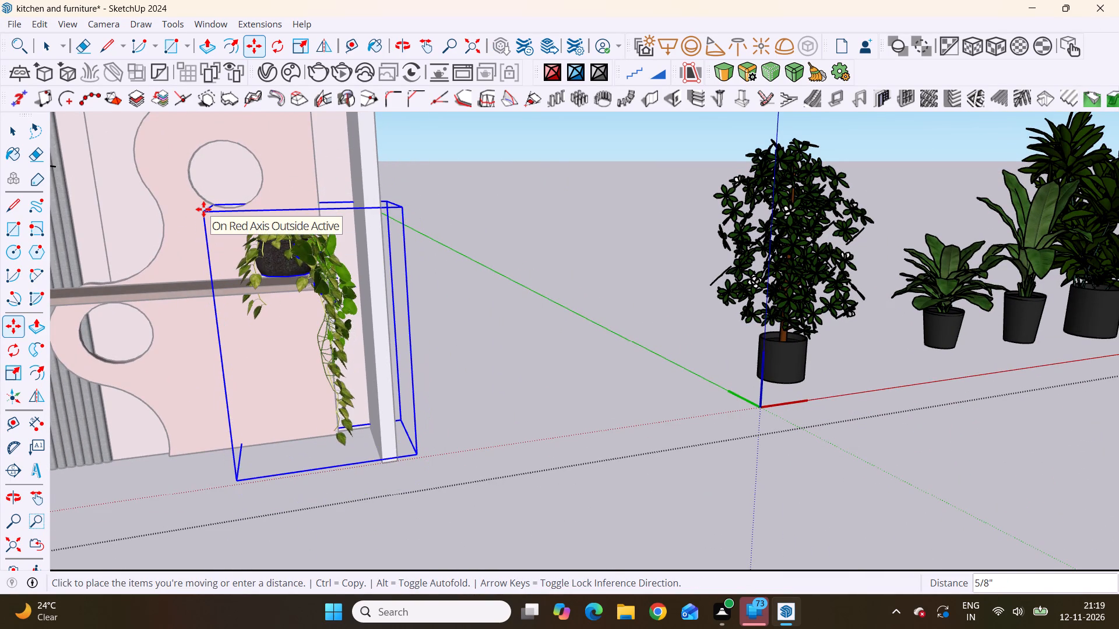
pyautogui.click(211, 239)
# Raise the hanging plant about 2" so its pot sits at the niche shelf's height.
pyautogui.moveTo(221, 302); pyautogui.dragTo(346, 306, button='middle')
pyautogui.scroll(1, 391, 321)
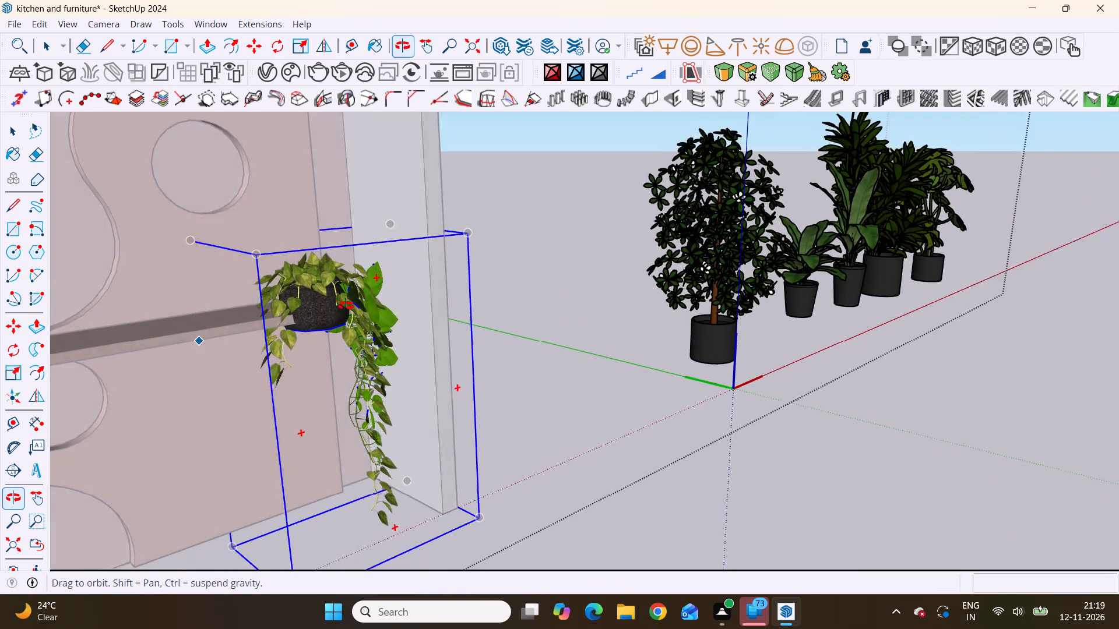
pyautogui.moveTo(346, 306); pyautogui.dragTo(328, 300, button='middle')
pyautogui.scroll(4, 241, 366)
pyautogui.scroll(-10, 252, 211)
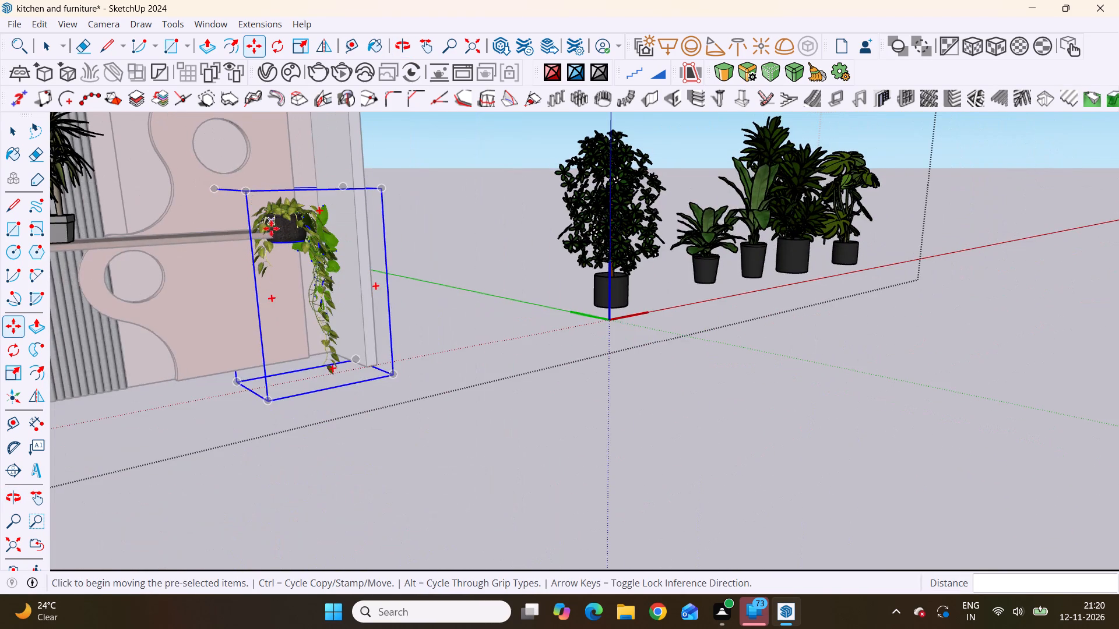
pyautogui.scroll(4, 270, 228)
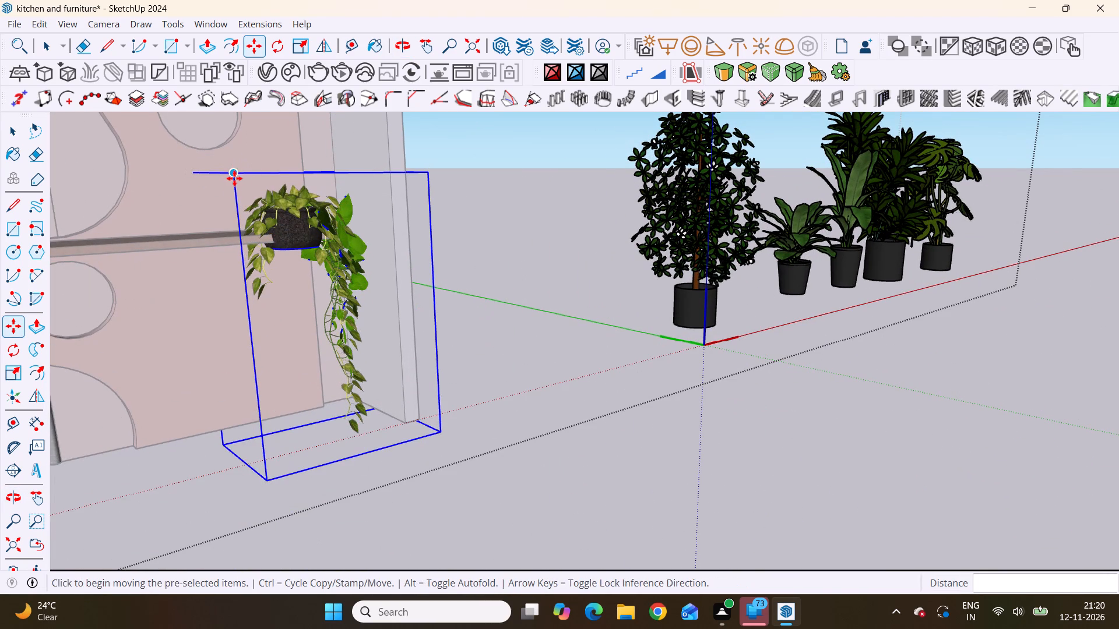
pyautogui.click(234, 178)
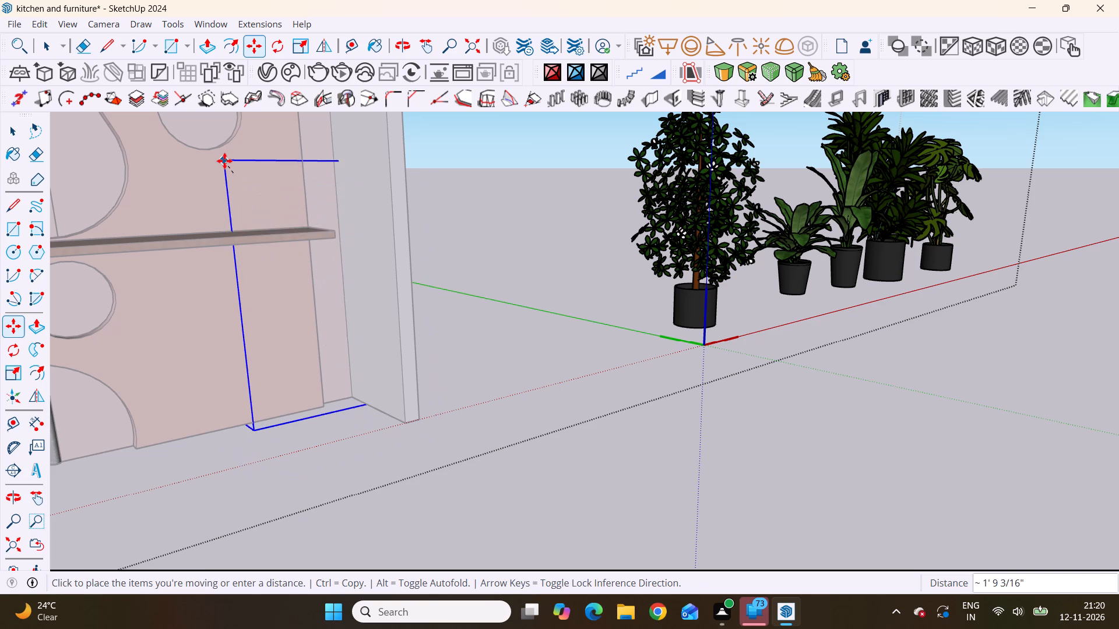
pyautogui.click(227, 160)
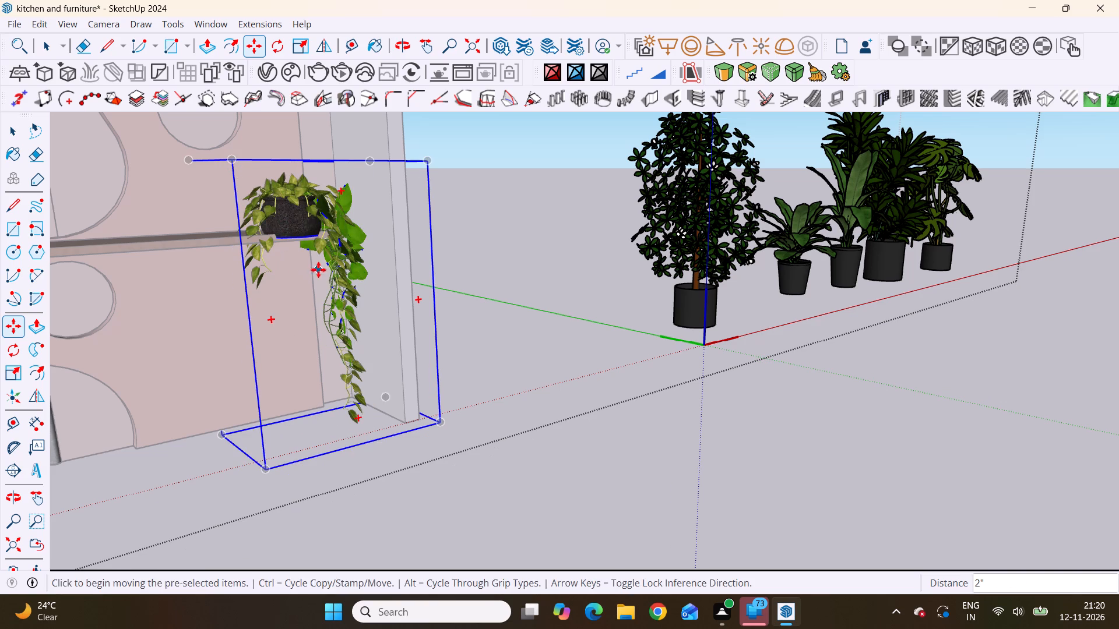
# Examine how the hanging plant's pot sits on the niche shelf, close up and from different angles.
pyautogui.moveTo(318, 269); pyautogui.dragTo(143, 271, button='middle')
pyautogui.scroll(2, 145, 272)
pyautogui.scroll(5, 428, 201)
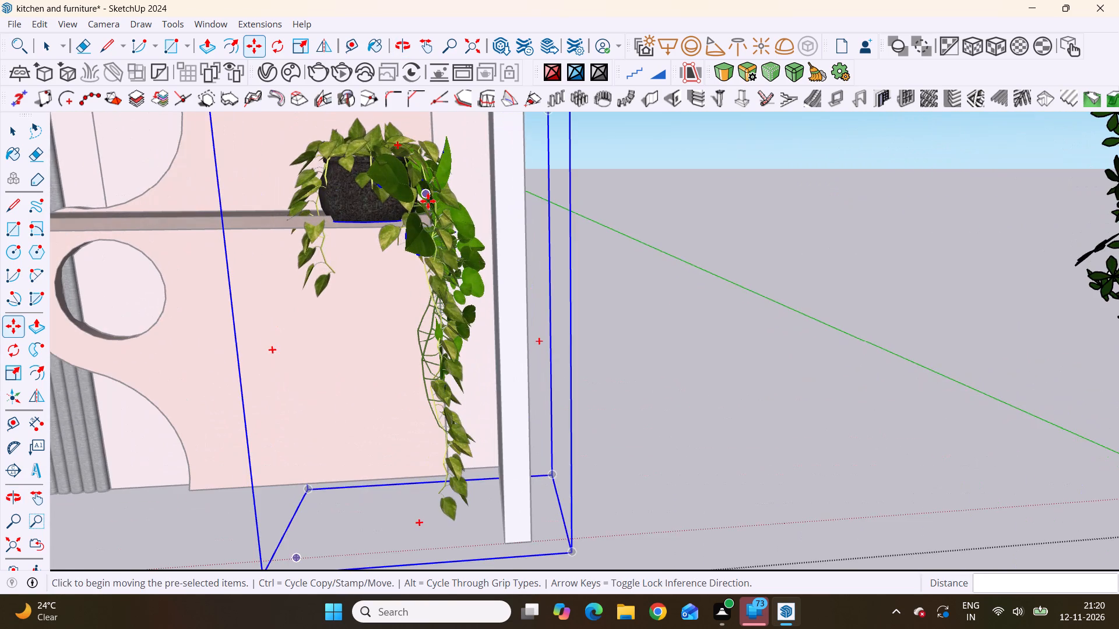
pyautogui.scroll(5, 204, 229)
pyautogui.scroll(1, 270, 228)
pyautogui.moveTo(283, 229); pyautogui.dragTo(383, 260, button='middle')
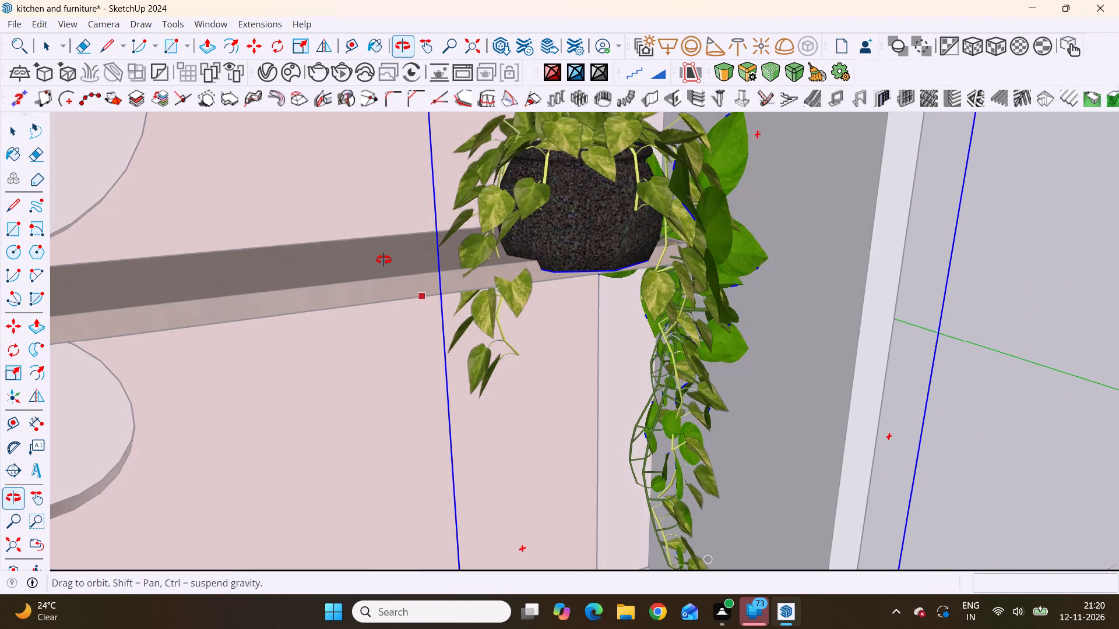
pyautogui.moveTo(383, 260); pyautogui.dragTo(283, 242, button='middle')
pyautogui.scroll(-8, 283, 242)
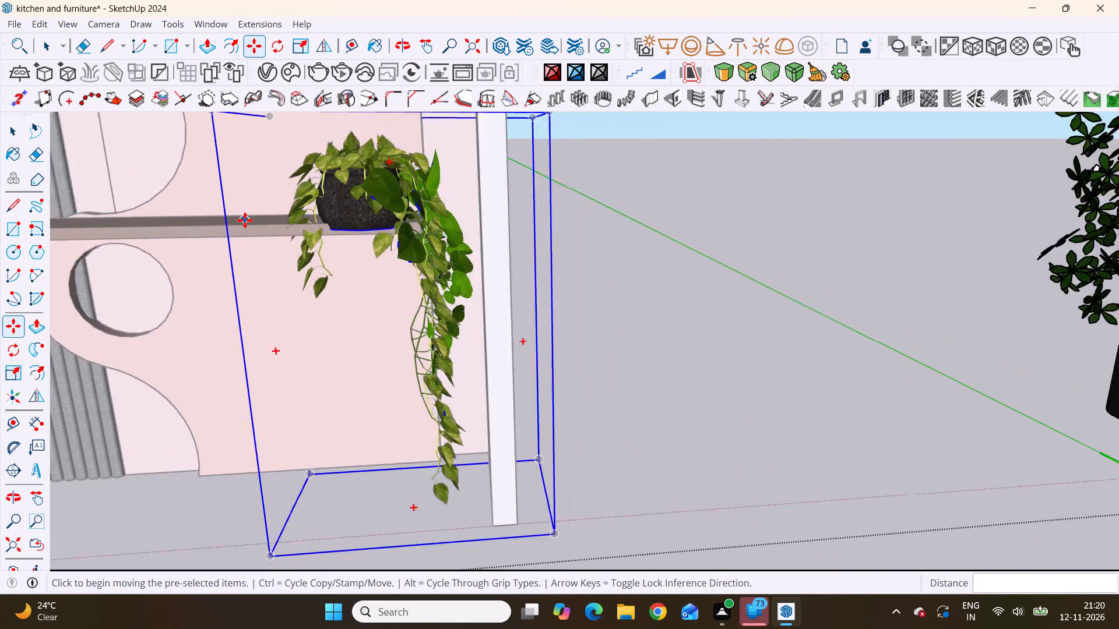
pyautogui.scroll(-4, 245, 220)
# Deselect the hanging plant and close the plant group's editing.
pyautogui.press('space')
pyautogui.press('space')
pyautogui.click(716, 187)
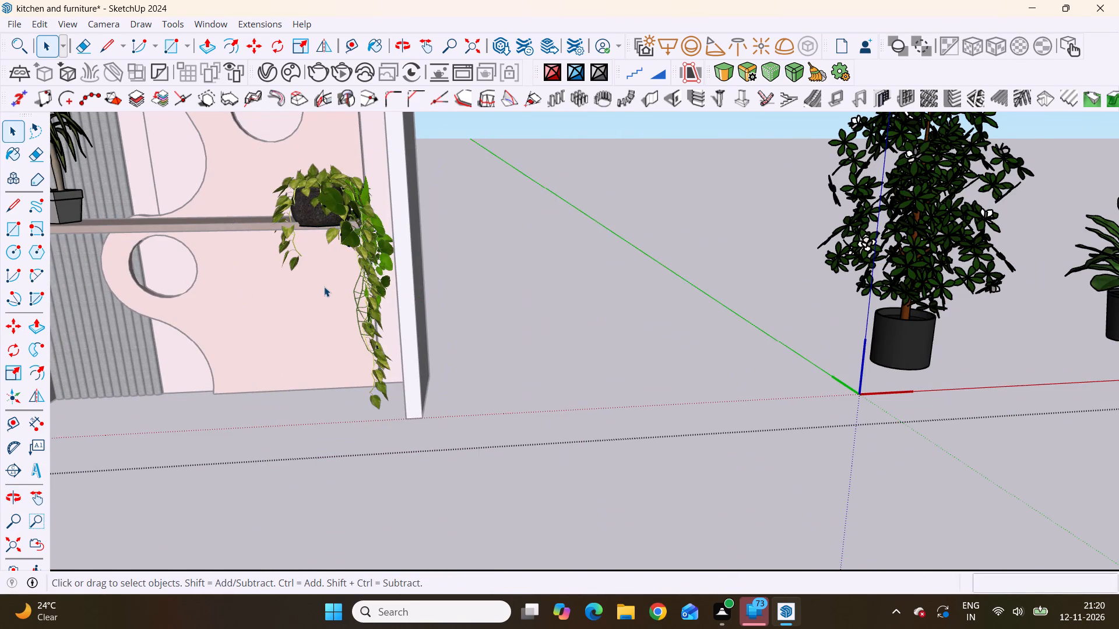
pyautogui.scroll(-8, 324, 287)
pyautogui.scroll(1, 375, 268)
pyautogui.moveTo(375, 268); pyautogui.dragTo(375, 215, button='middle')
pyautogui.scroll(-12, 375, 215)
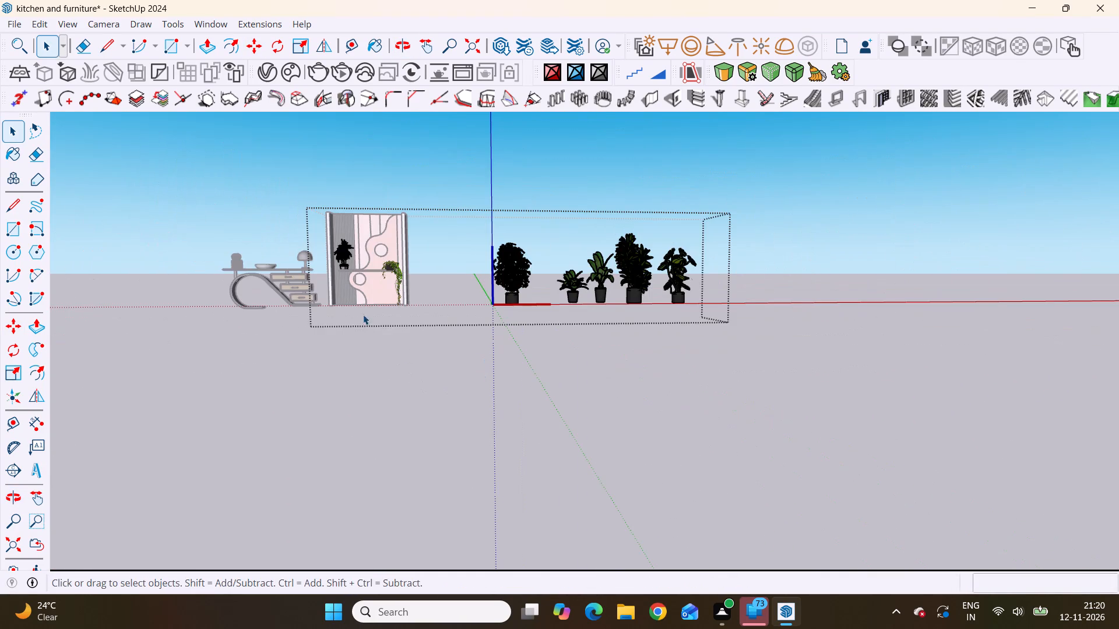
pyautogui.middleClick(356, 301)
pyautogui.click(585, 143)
# Open the plant group, delete the five unused potted plants standing beyond the niche, and close the group.
pyautogui.scroll(3, 445, 247)
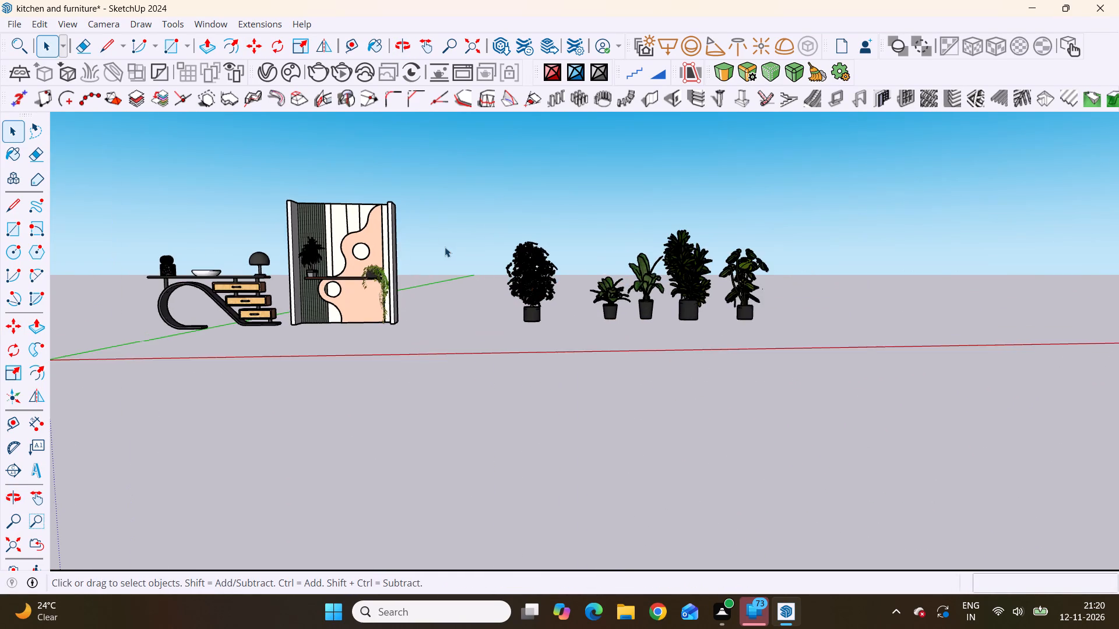
pyautogui.moveTo(468, 270); pyautogui.dragTo(455, 268, button='middle')
pyautogui.scroll(1, 468, 270)
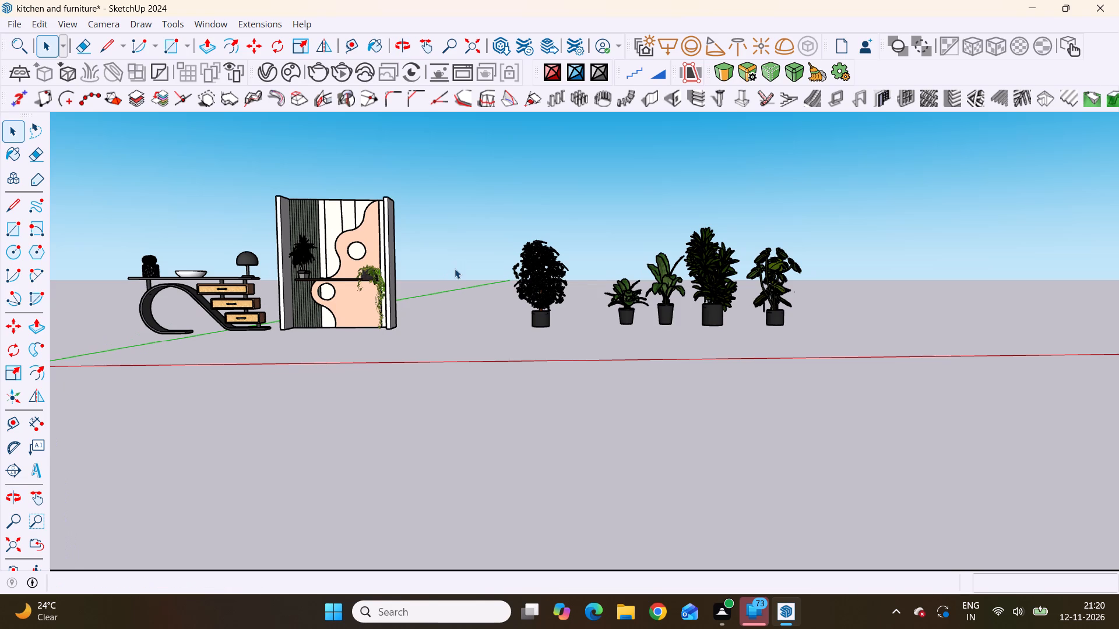
pyautogui.scroll(4, 680, 210)
pyautogui.moveTo(1091, 215); pyautogui.dragTo(739, 396)
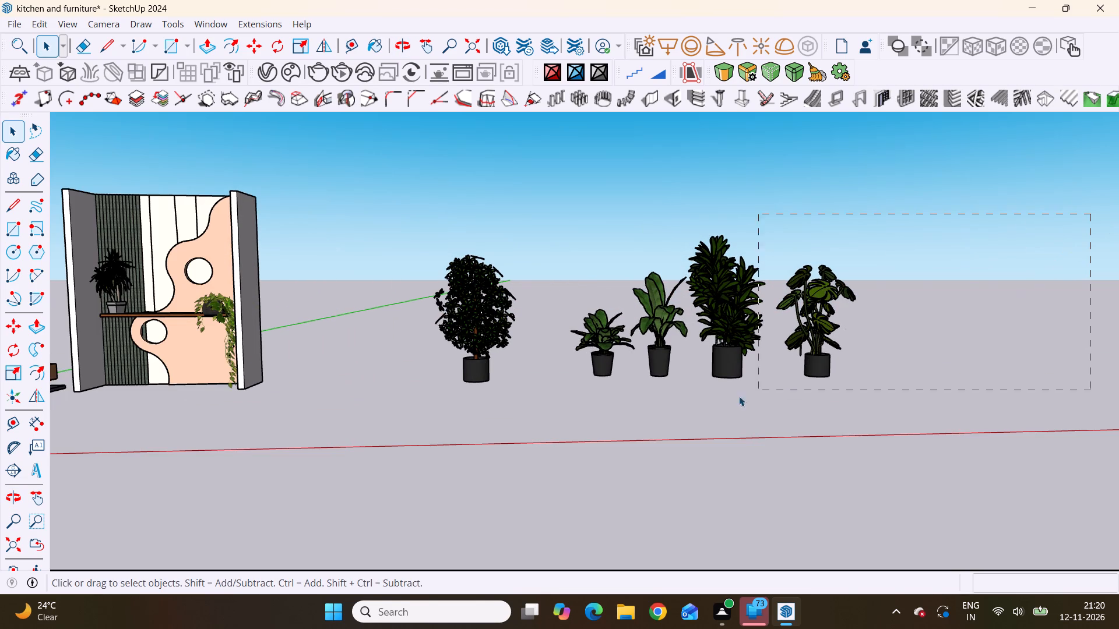
pyautogui.moveTo(739, 396); pyautogui.dragTo(461, 405)
pyautogui.doubleClick(462, 365)
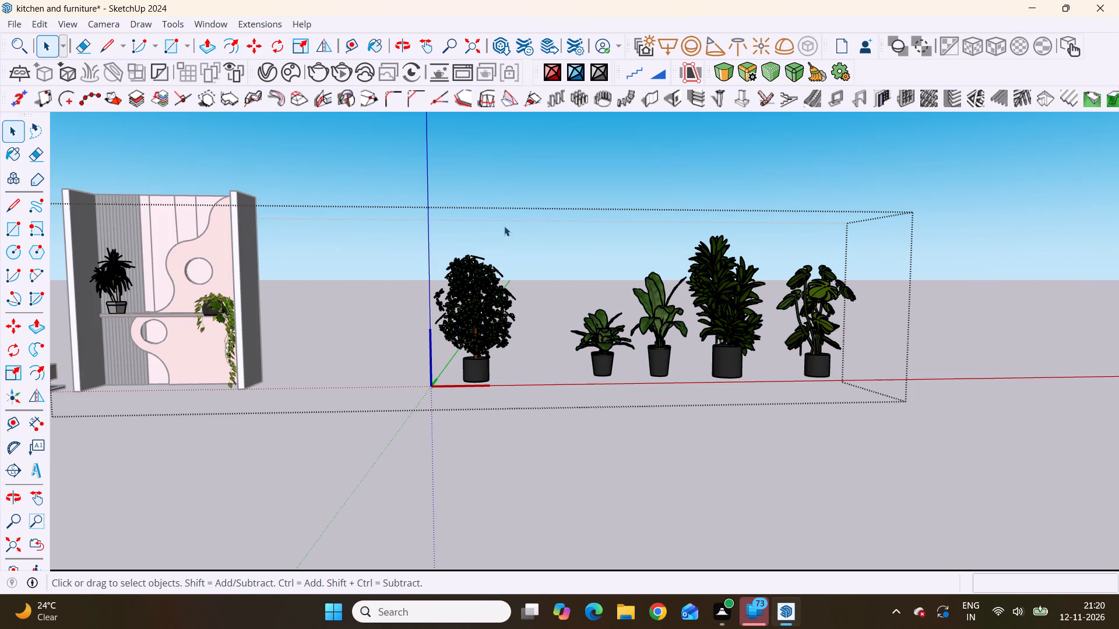
pyautogui.moveTo(972, 227); pyautogui.dragTo(441, 411)
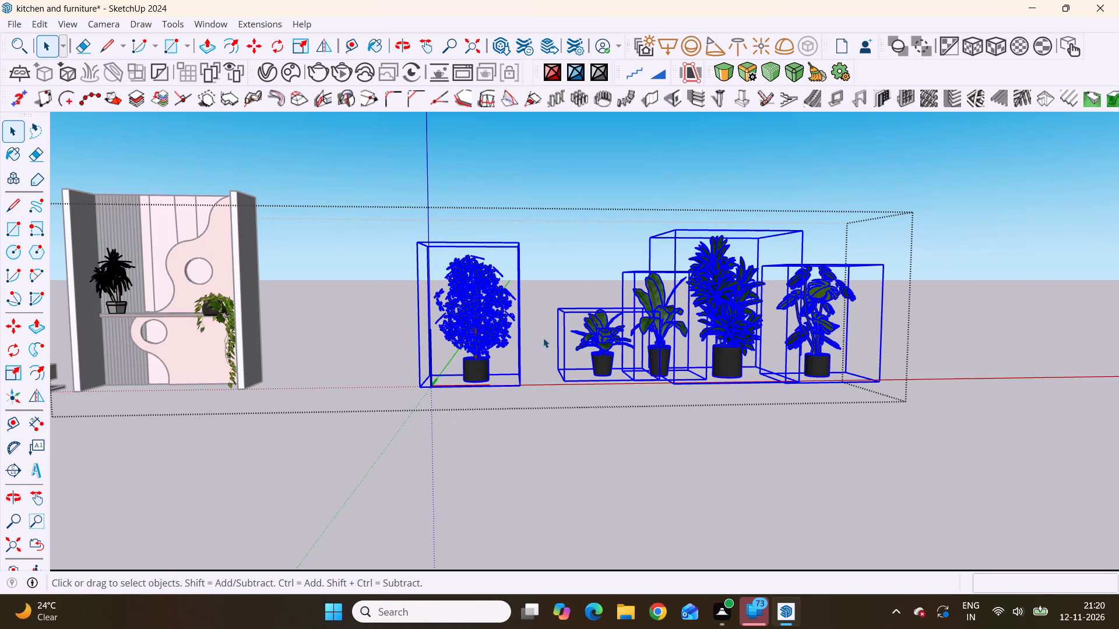
pyautogui.press('Delete')
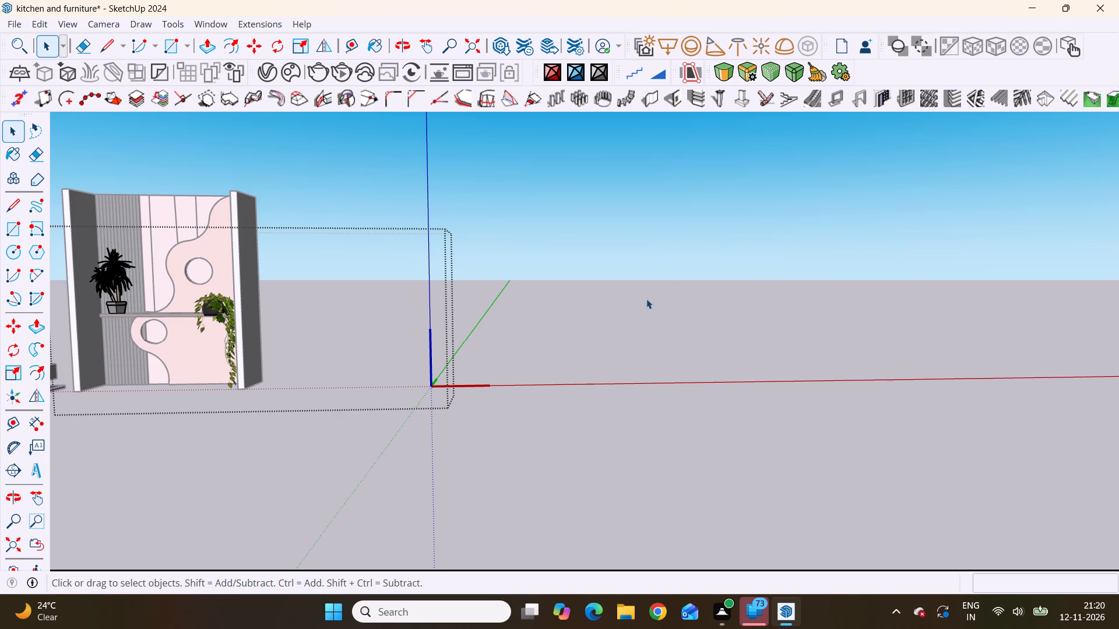
pyautogui.scroll(-3, 676, 252)
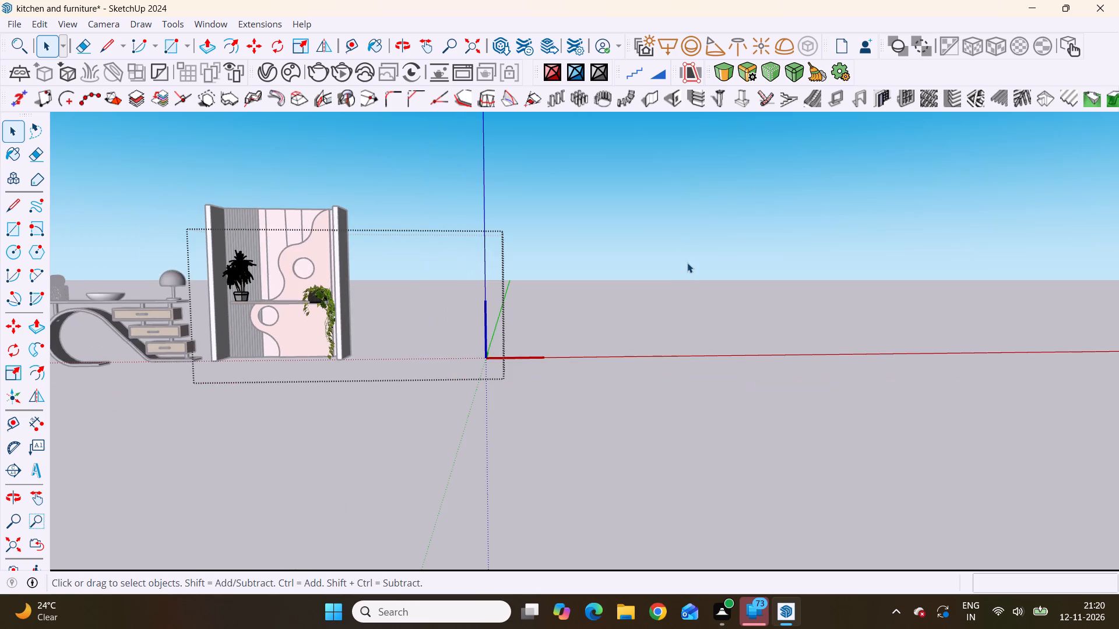
pyautogui.doubleClick(656, 243)
# Examine the overall arrangement of the console table and the decorated niche from the front and at an angle.
pyautogui.scroll(-7, 672, 271)
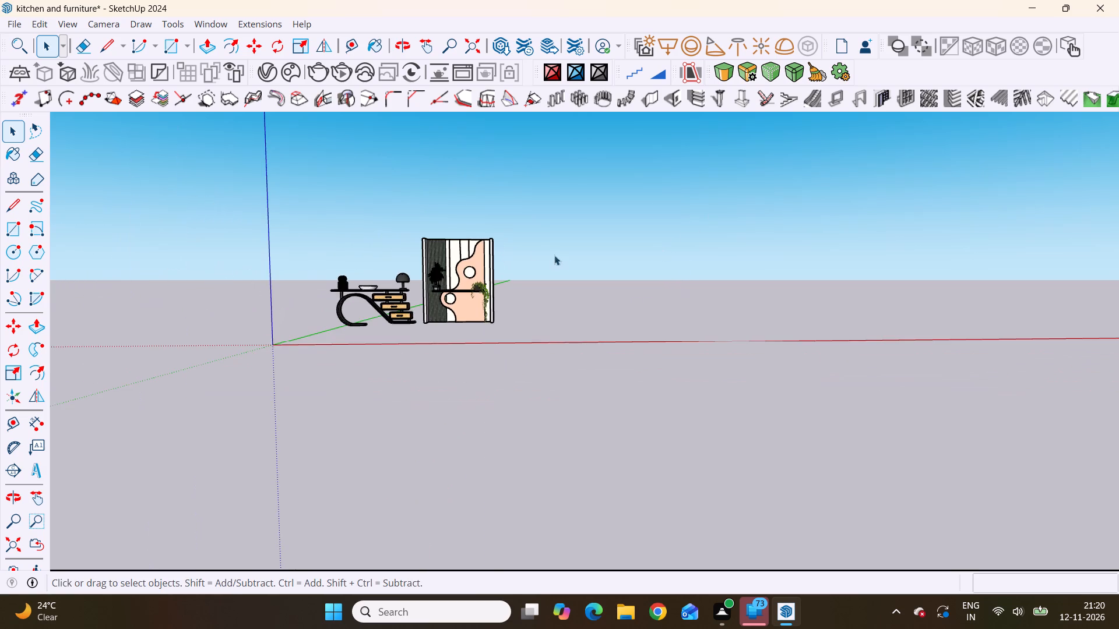
pyautogui.moveTo(547, 257); pyautogui.dragTo(646, 238, button='middle')
pyautogui.scroll(1, 646, 238)
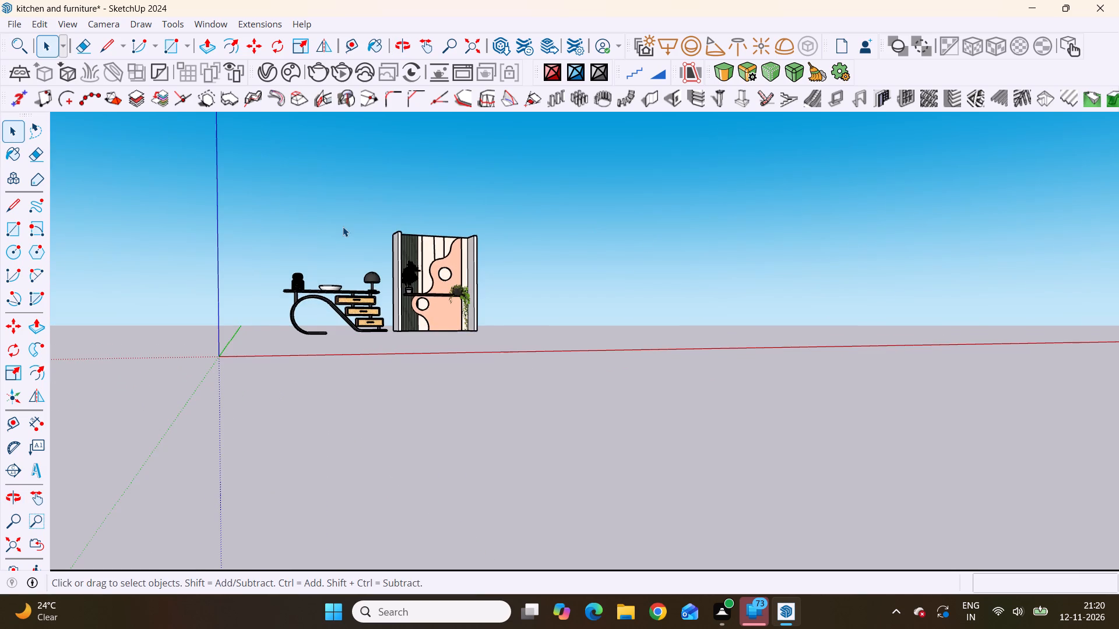
pyautogui.scroll(3, 343, 227)
pyautogui.scroll(-2, 340, 227)
pyautogui.moveTo(536, 269); pyautogui.dragTo(429, 303, button='middle')
pyautogui.scroll(1, 429, 303)
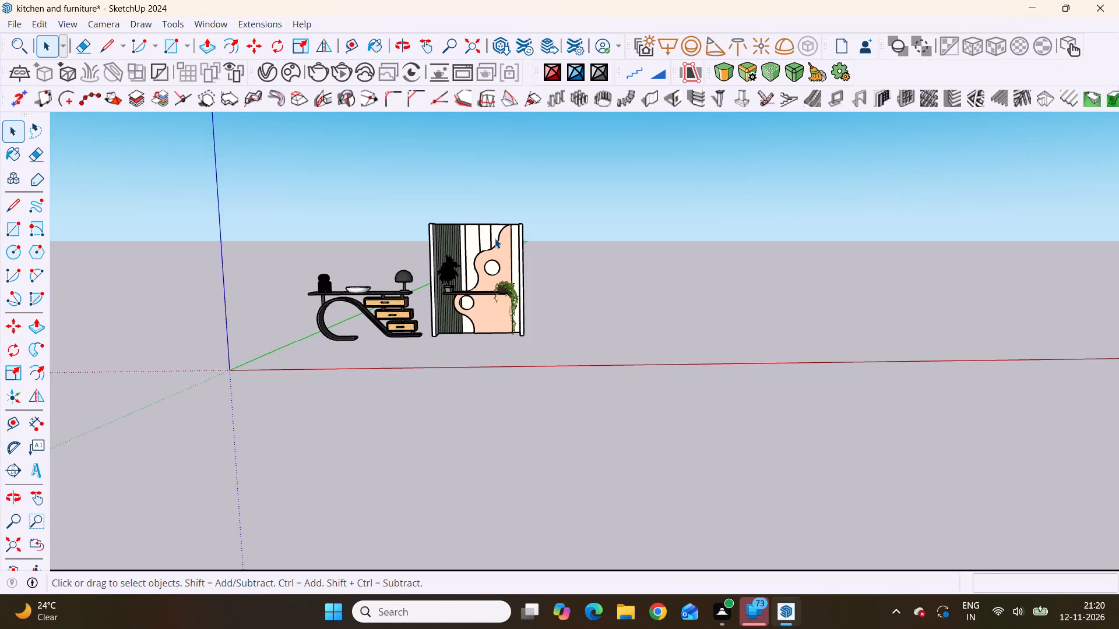
pyautogui.scroll(6, 495, 238)
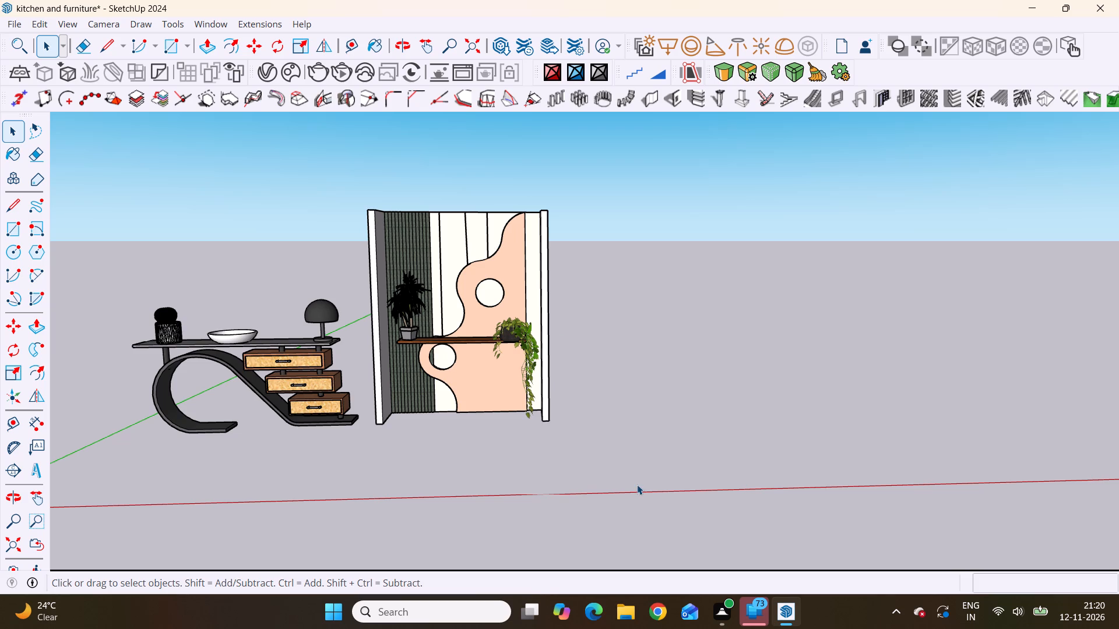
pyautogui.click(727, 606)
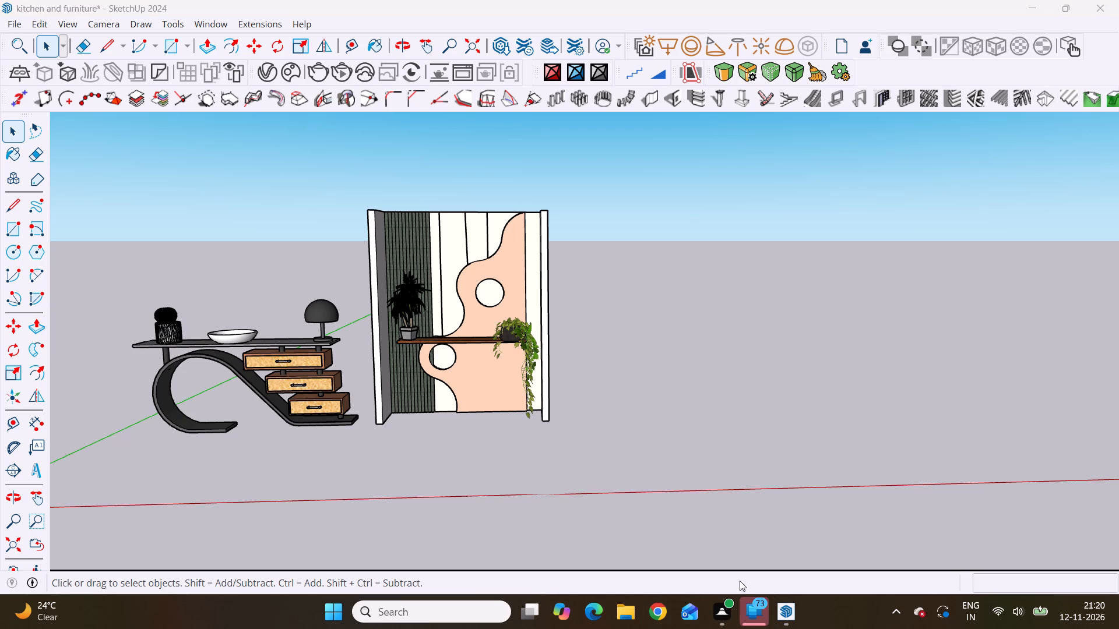
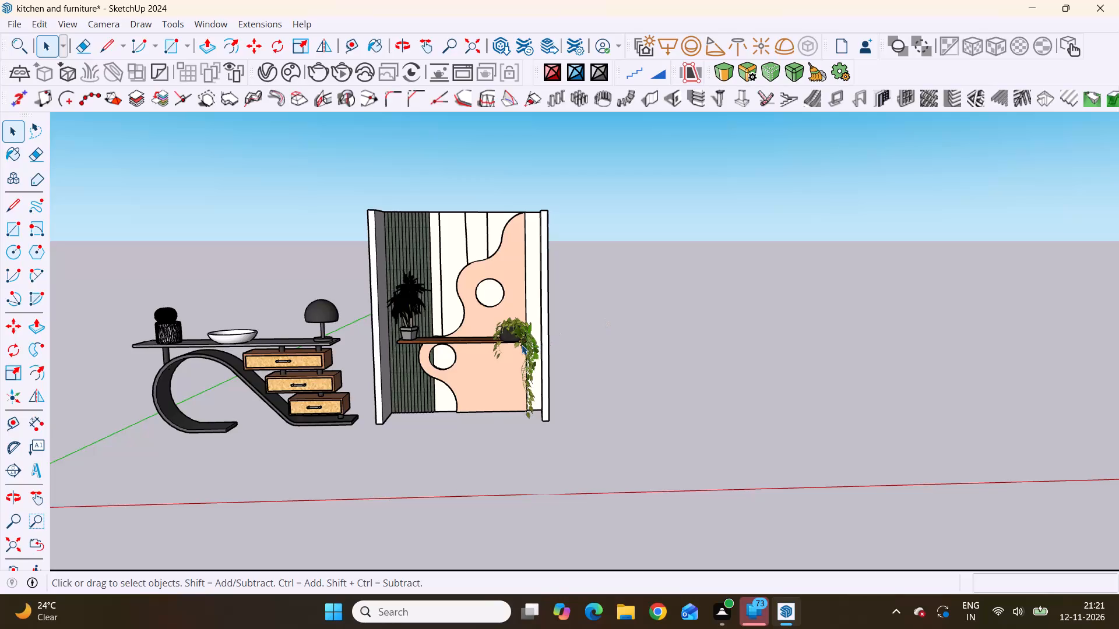
# Examine the console table and the decorated wall niche up close and from an angle.
pyautogui.scroll(-4, 501, 323)
pyautogui.scroll(4, 546, 377)
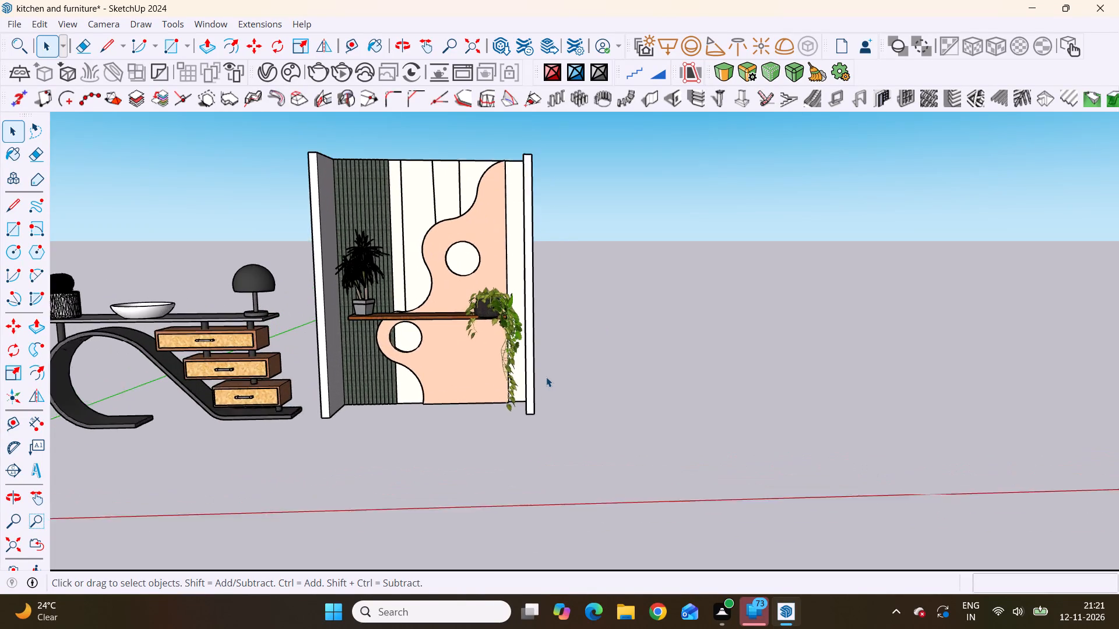
pyautogui.scroll(2, 546, 377)
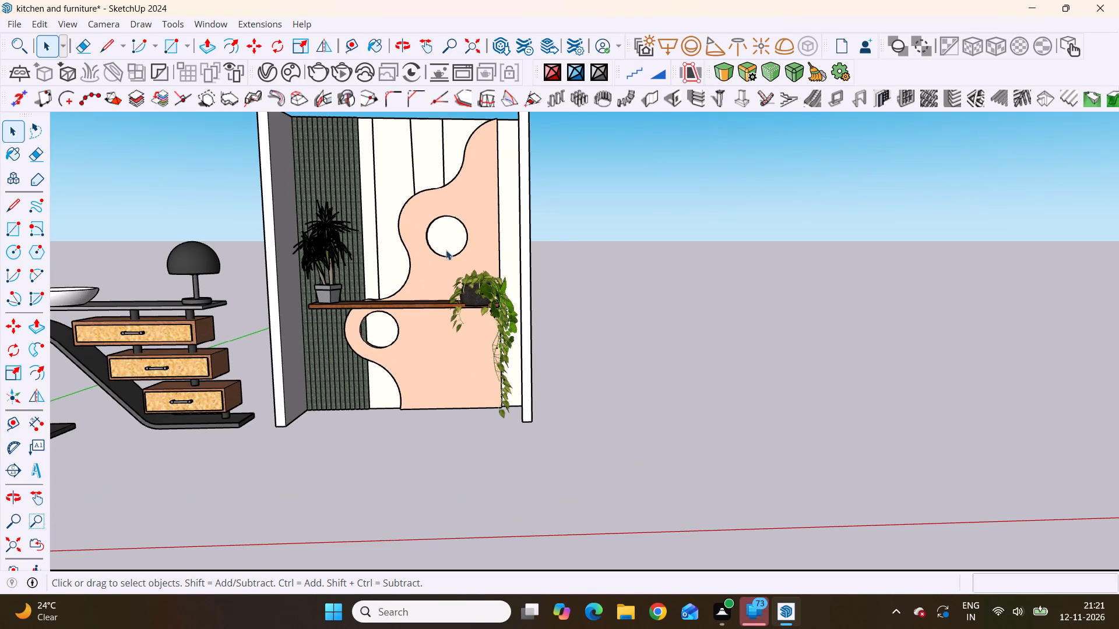
pyautogui.scroll(-5, 444, 267)
pyautogui.scroll(2, 575, 238)
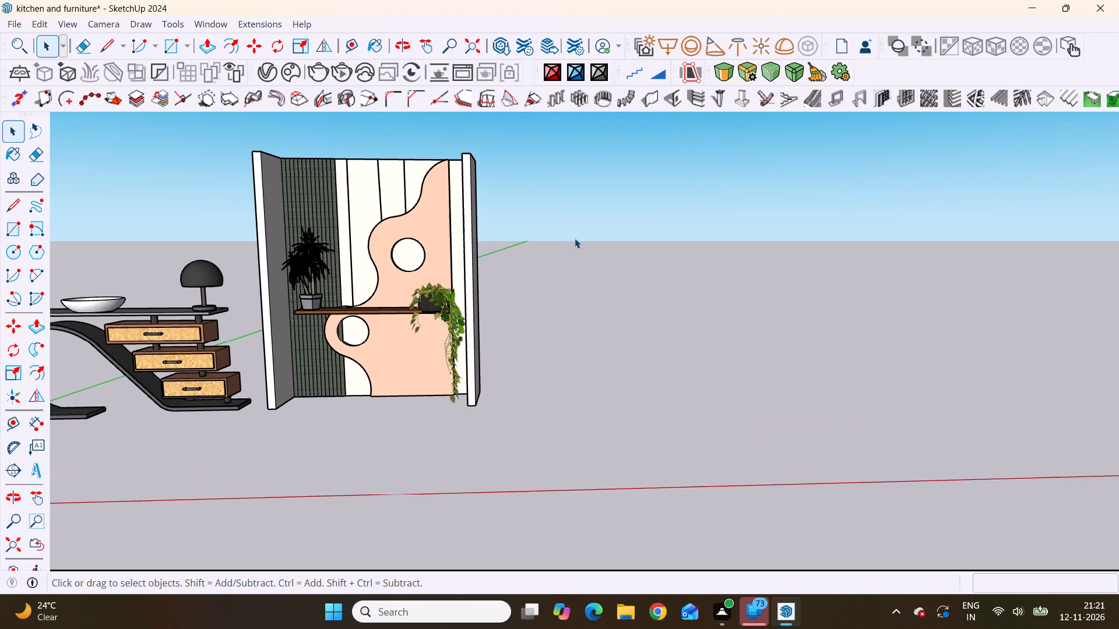
pyautogui.scroll(2, 575, 238)
pyautogui.scroll(-4, 533, 257)
pyautogui.moveTo(568, 293); pyautogui.dragTo(480, 306, button='middle')
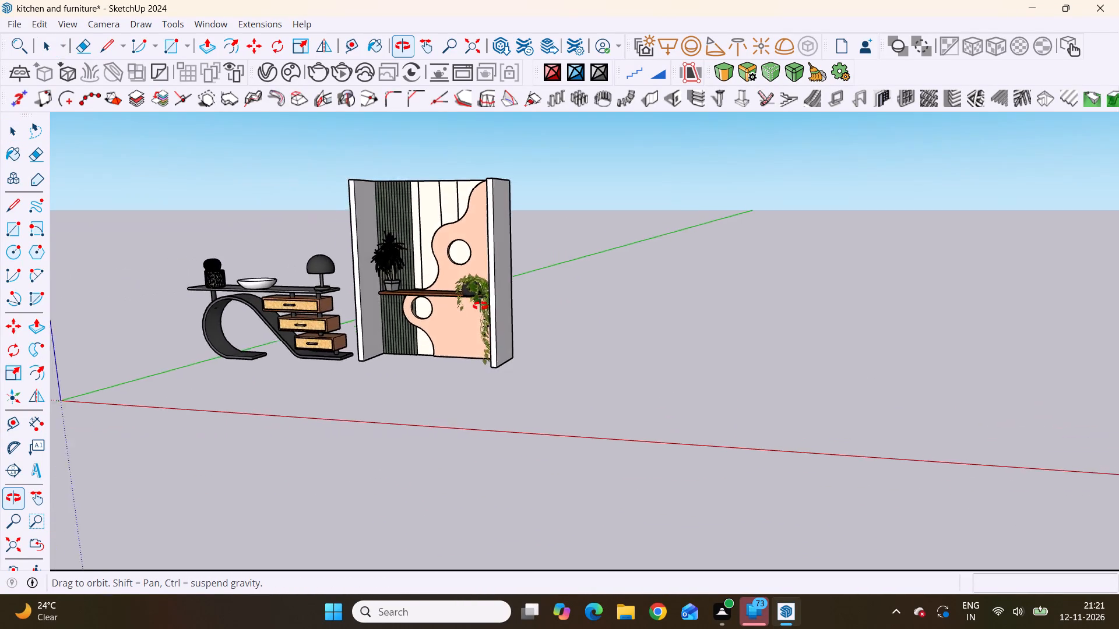
pyautogui.moveTo(480, 306); pyautogui.dragTo(567, 284, button='middle')
pyautogui.scroll(5, 590, 307)
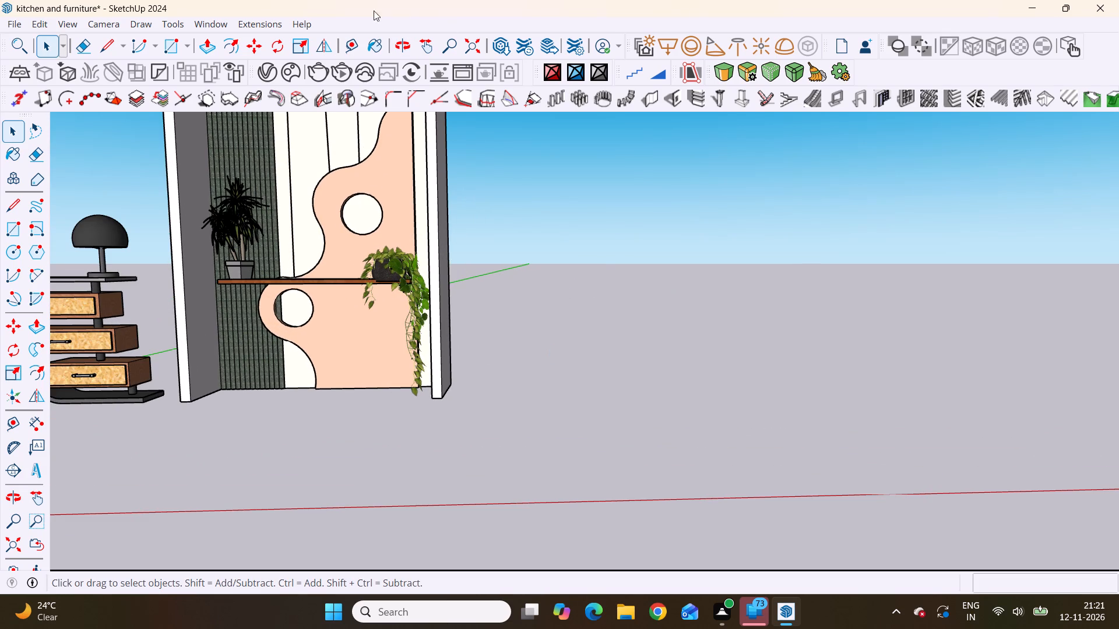
# Open 3D Warehouse and search its models for "kitchen set".
pyautogui.click(216, 26)
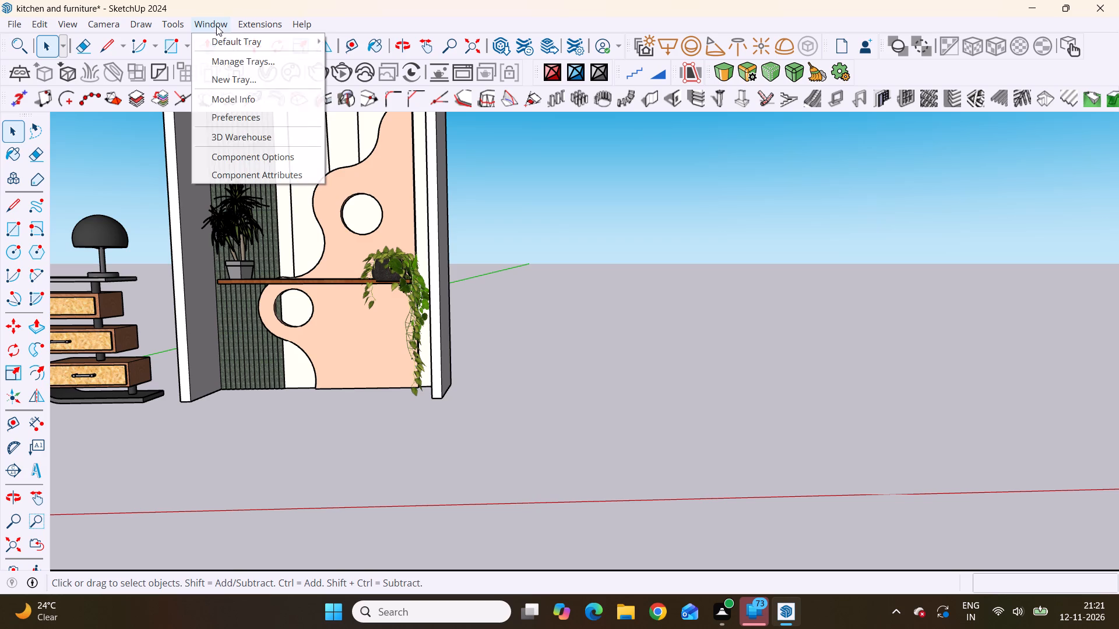
pyautogui.click(250, 135)
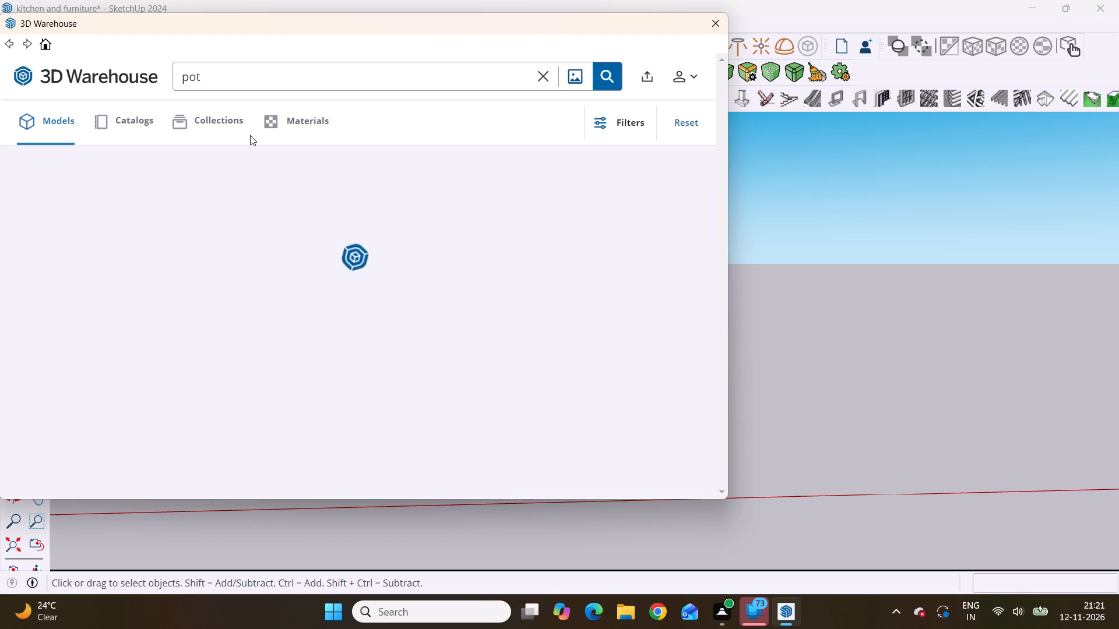
pyautogui.click(219, 95)
pyautogui.click(216, 75)
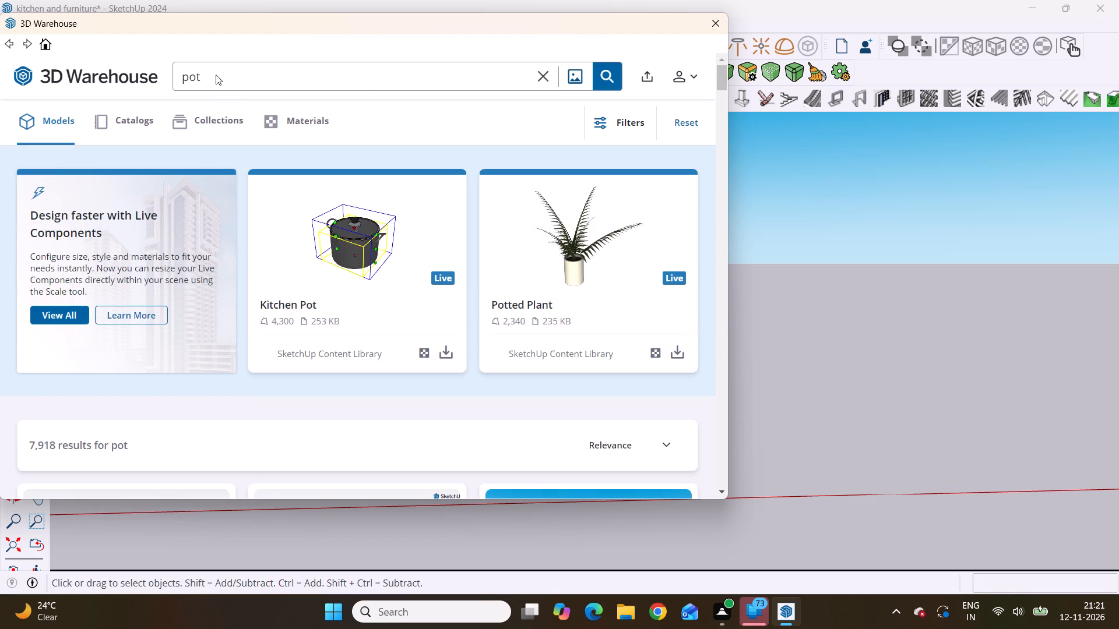
pyautogui.press('BackSpace')
pyautogui.press('BackSpace')
pyautogui.press('BackSpace')
pyautogui.press('BackSpace')
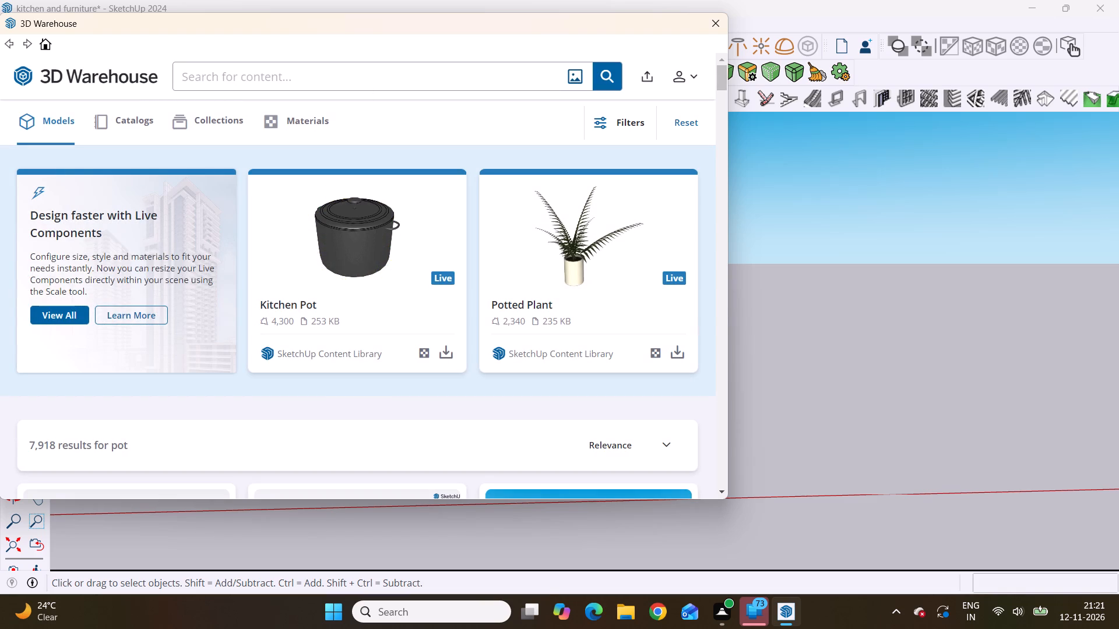
pyautogui.write('kitchen')
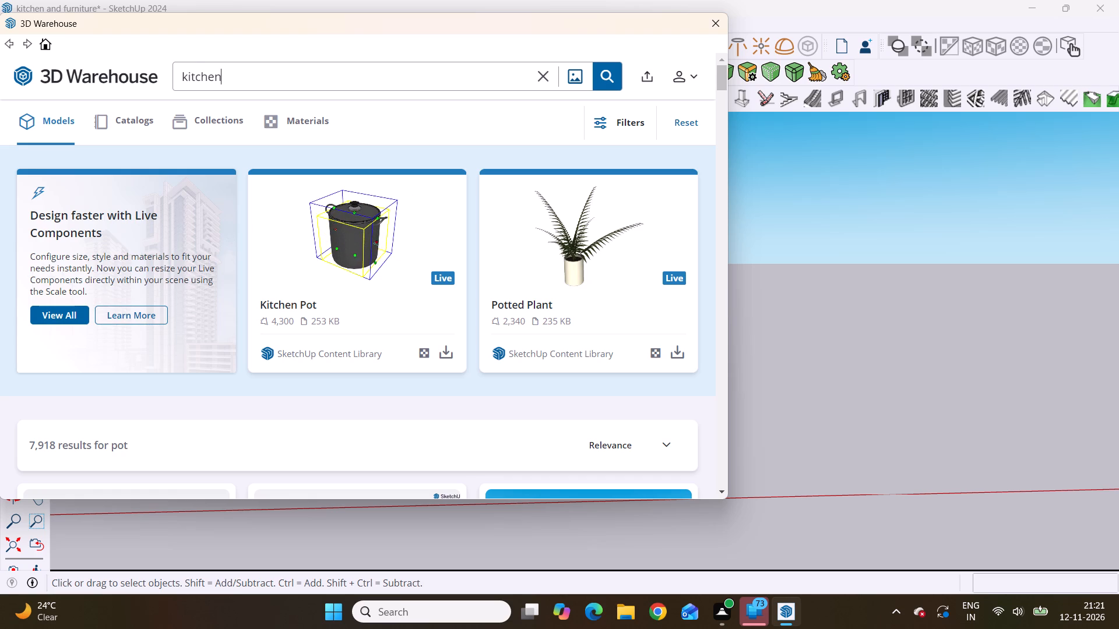
pyautogui.press('space')
pyautogui.write('set')
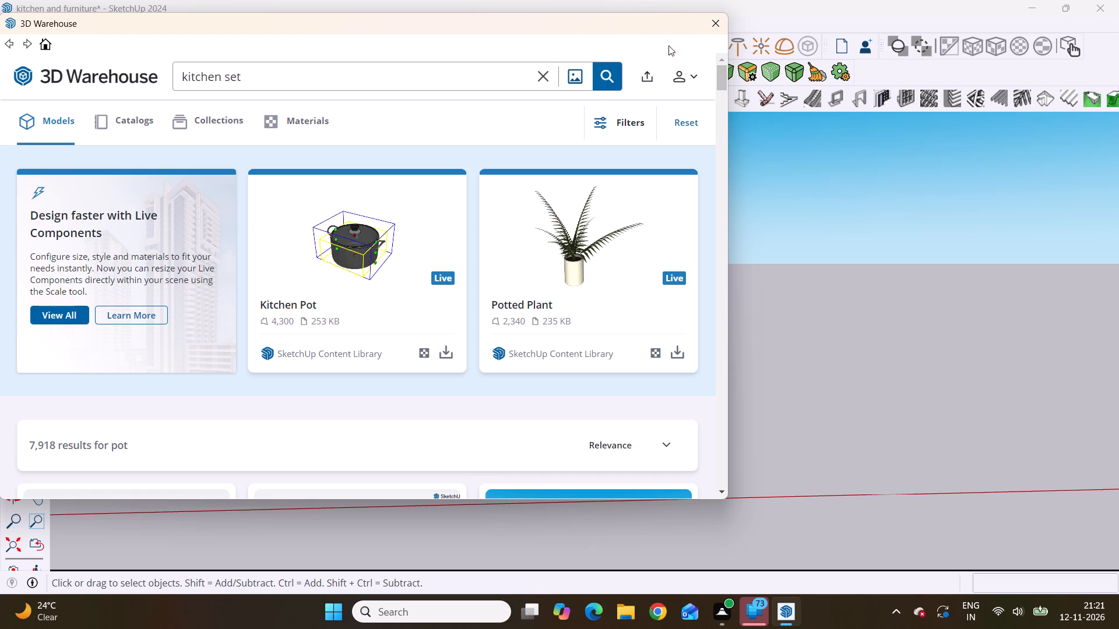
pyautogui.click(607, 77)
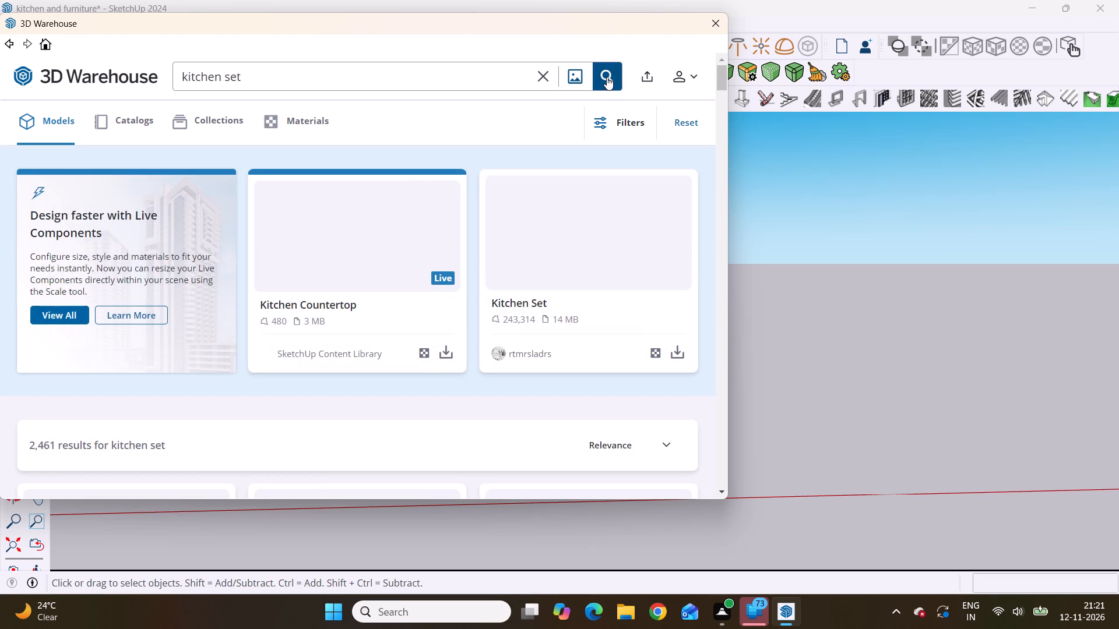
# Browse the kitchen set search results and compare the models on offer.
pyautogui.scroll(-5, 579, 116)
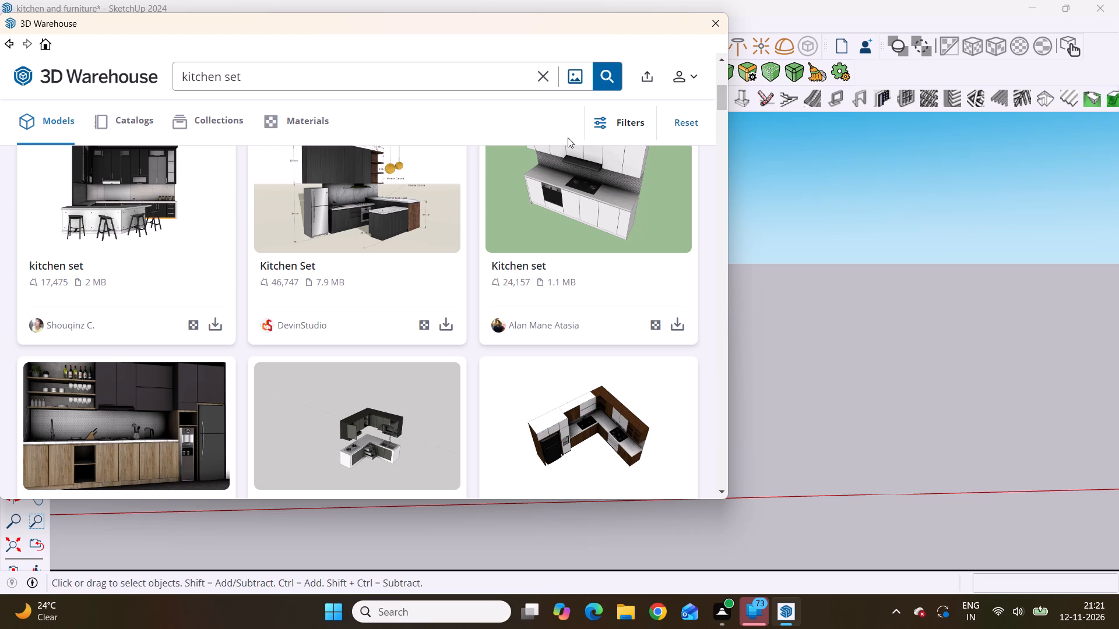
pyautogui.scroll(2, 568, 137)
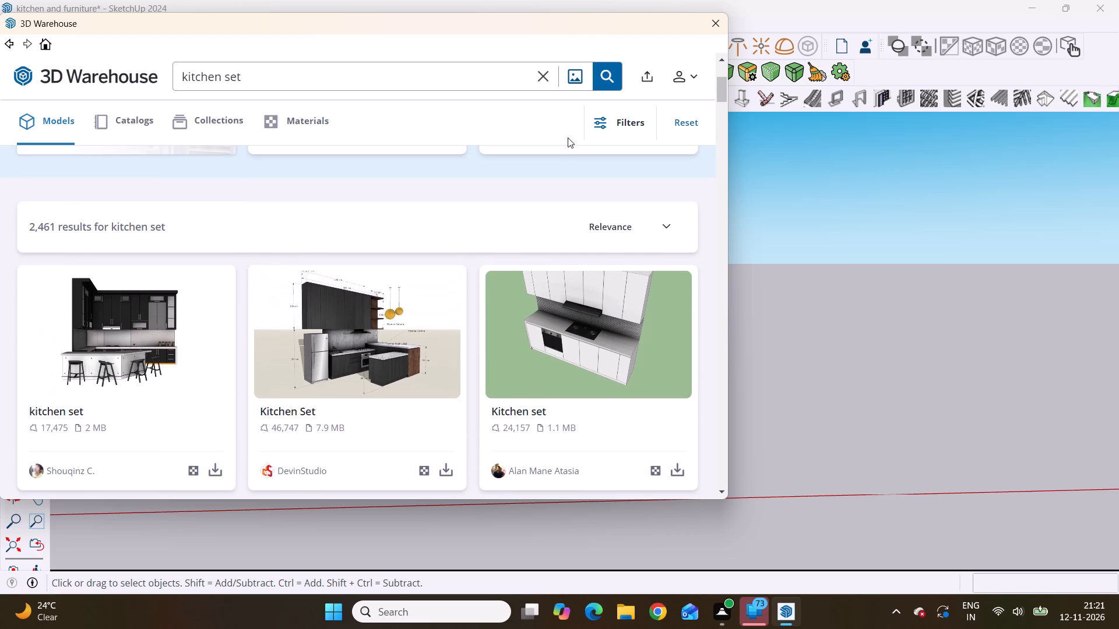
pyautogui.scroll(-12, 568, 137)
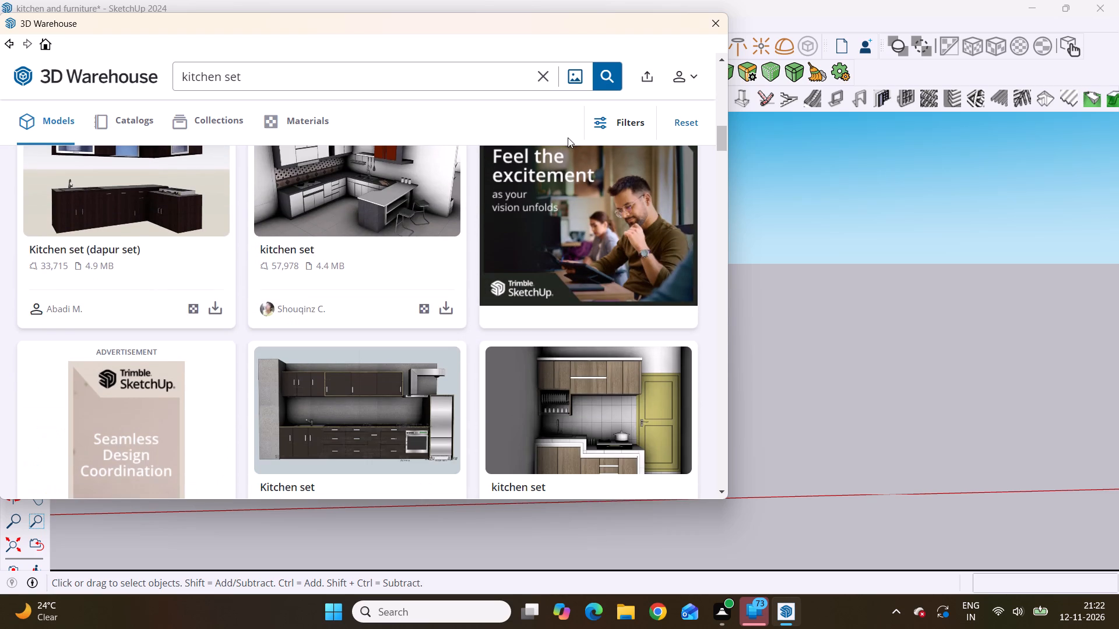
pyautogui.scroll(2, 568, 137)
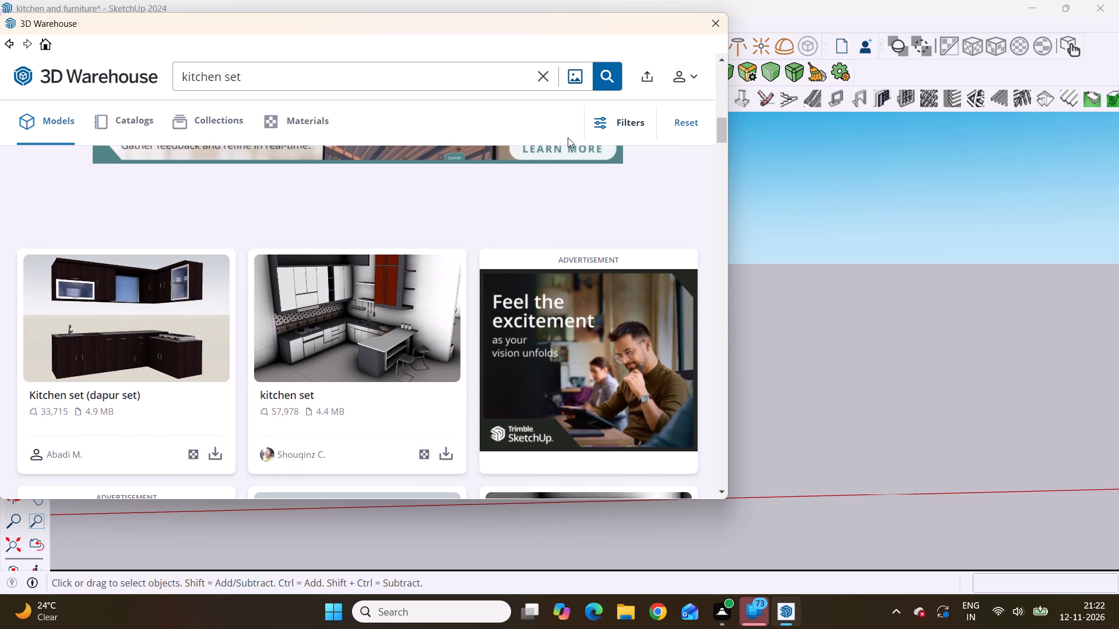
pyautogui.scroll(-3, 568, 137)
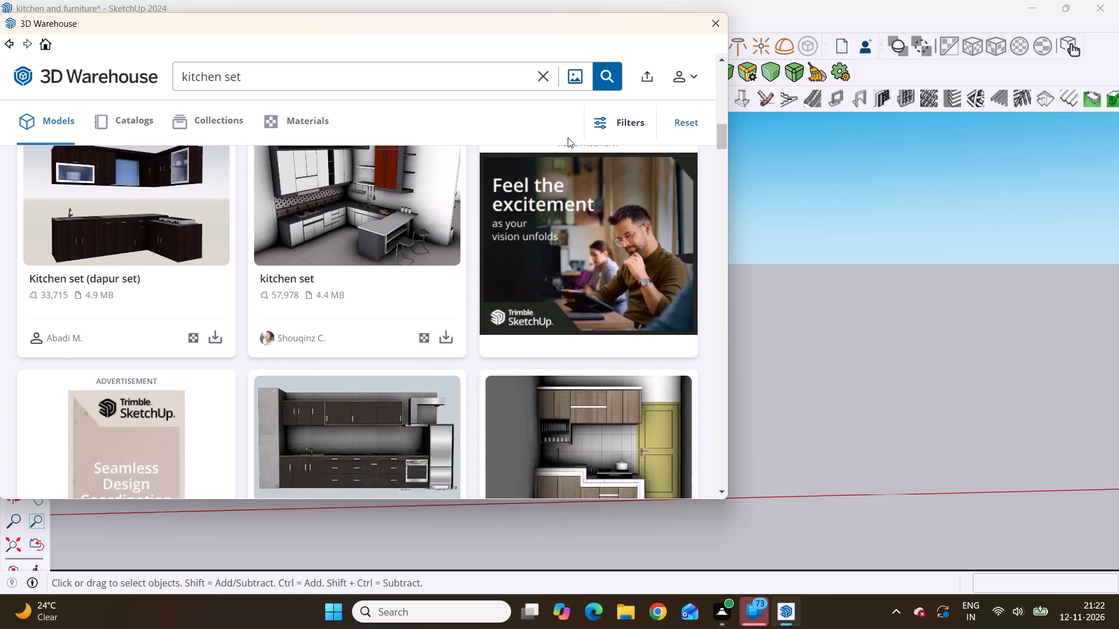
pyautogui.scroll(-4, 568, 137)
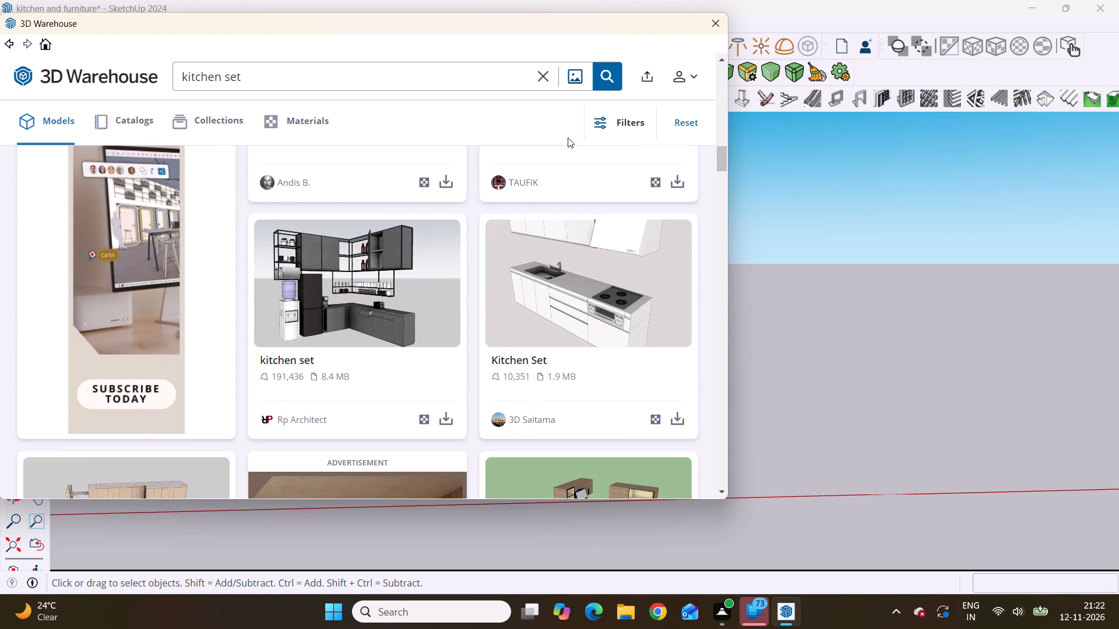
pyautogui.scroll(-4, 568, 137)
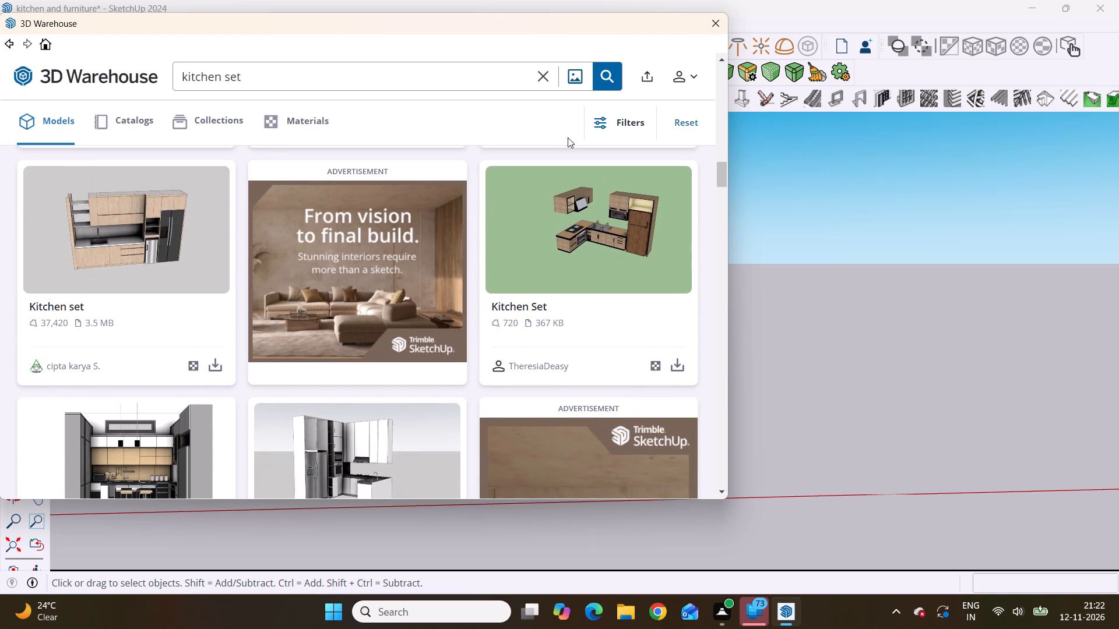
pyautogui.scroll(10, 568, 137)
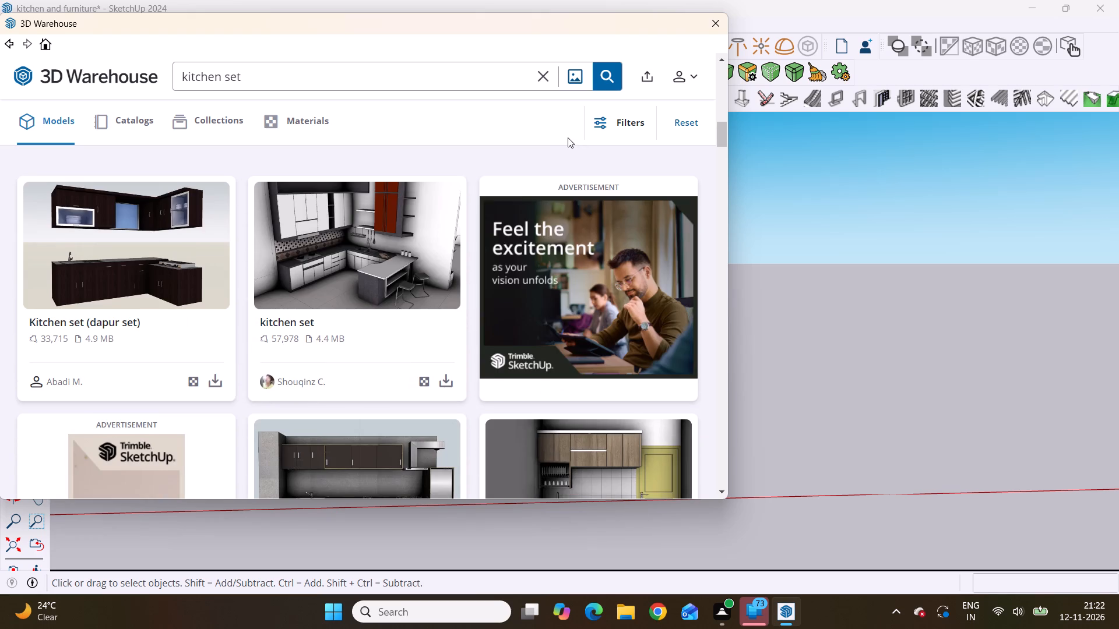
pyautogui.scroll(-11, 568, 137)
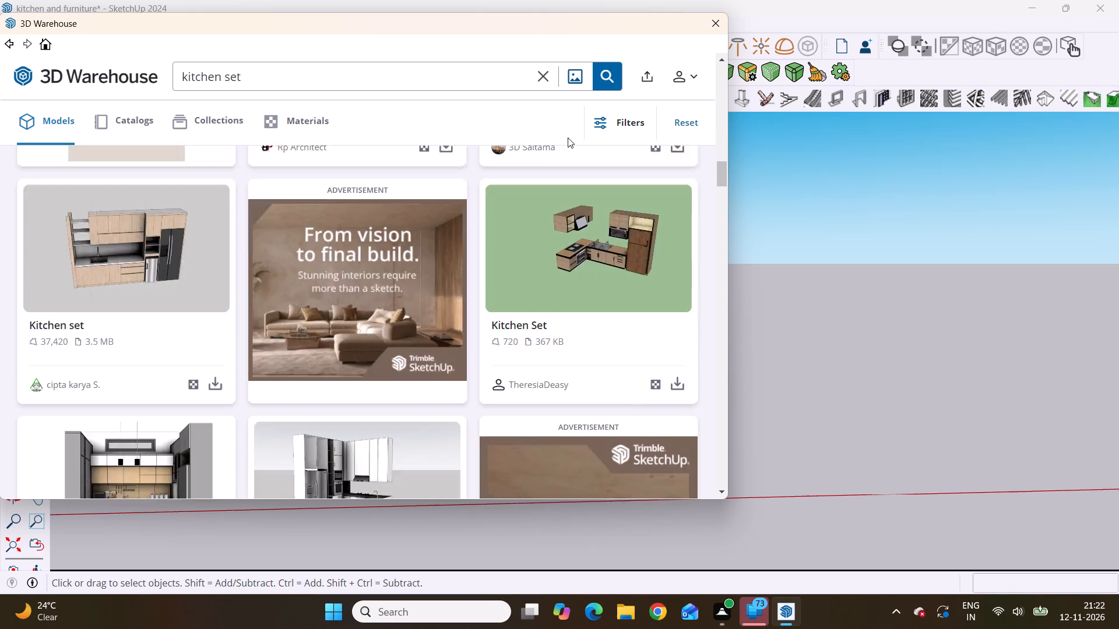
pyautogui.scroll(-3, 568, 137)
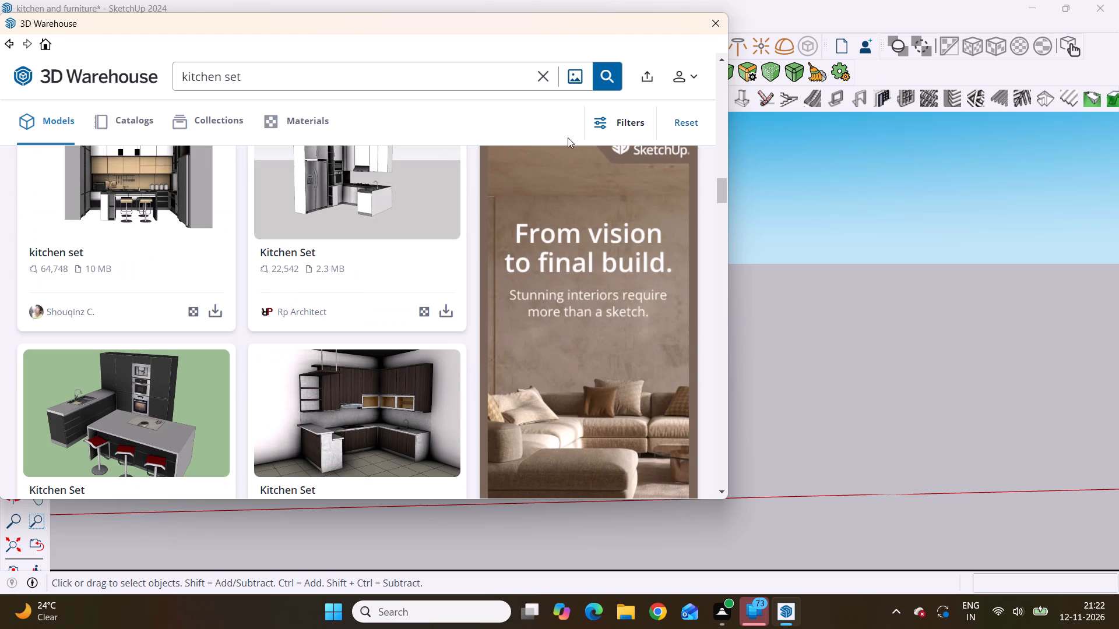
pyautogui.scroll(2, 568, 137)
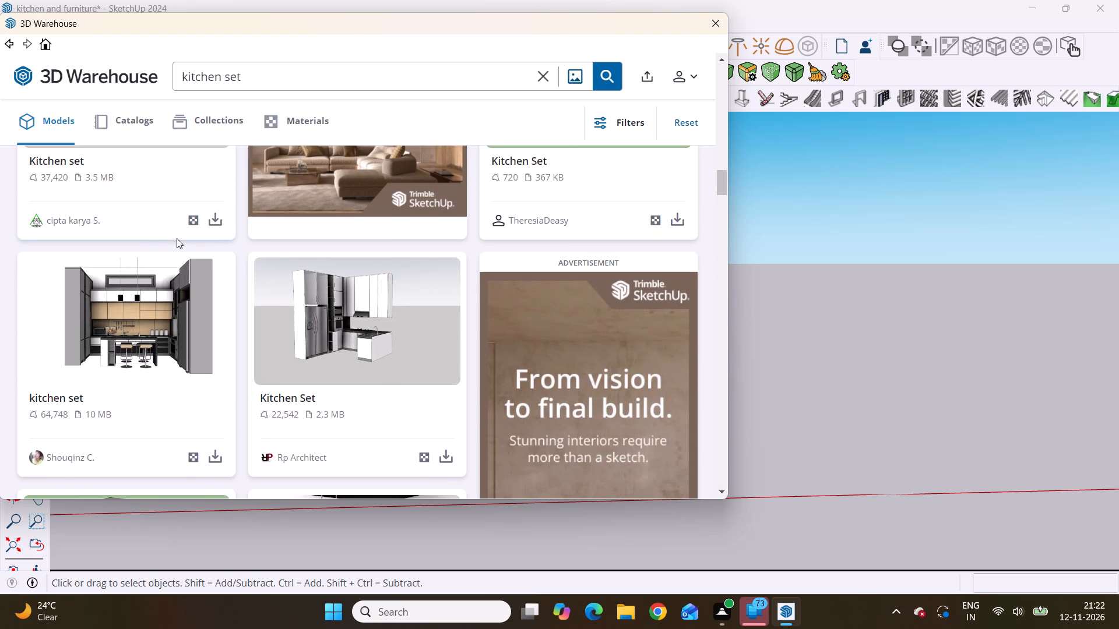
pyautogui.scroll(12, 125, 310)
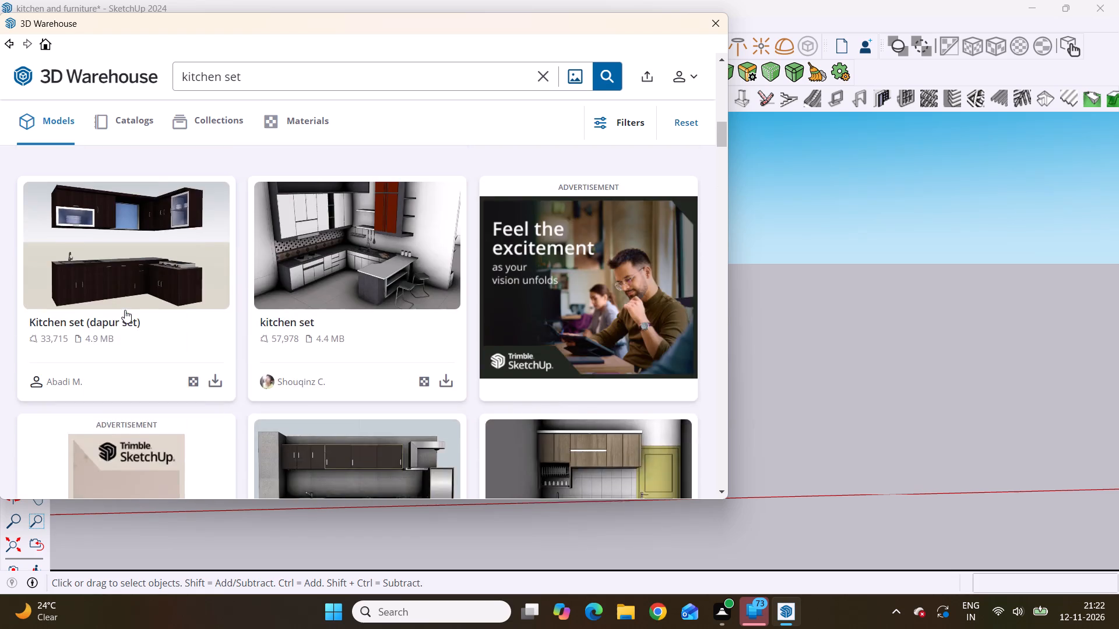
pyautogui.scroll(10, 125, 310)
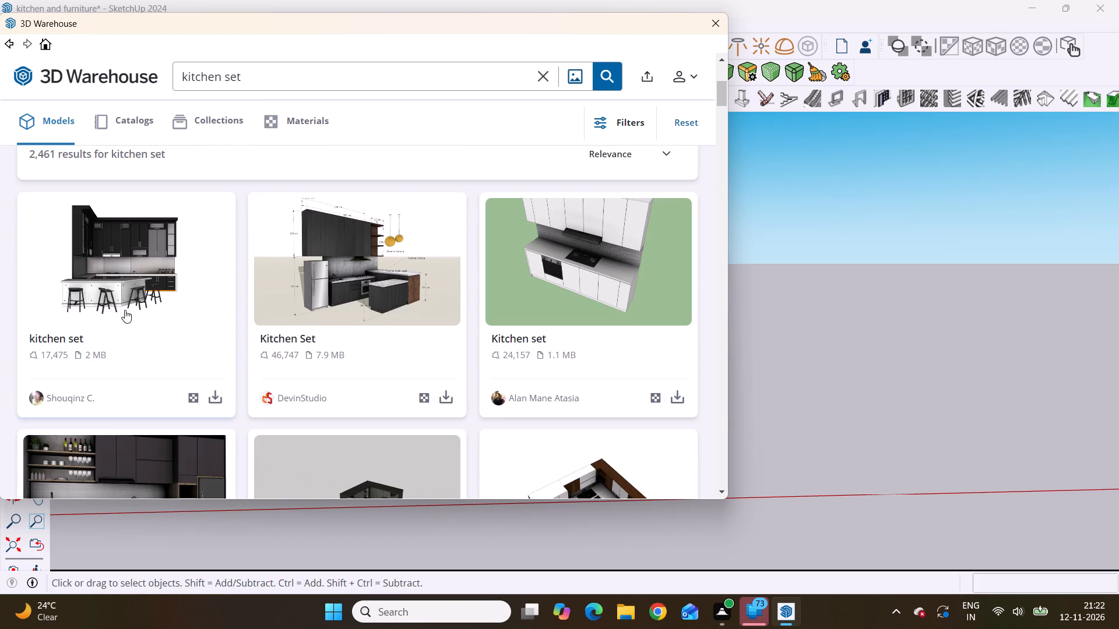
pyautogui.scroll(1, 125, 284)
pyautogui.scroll(-2, 211, 305)
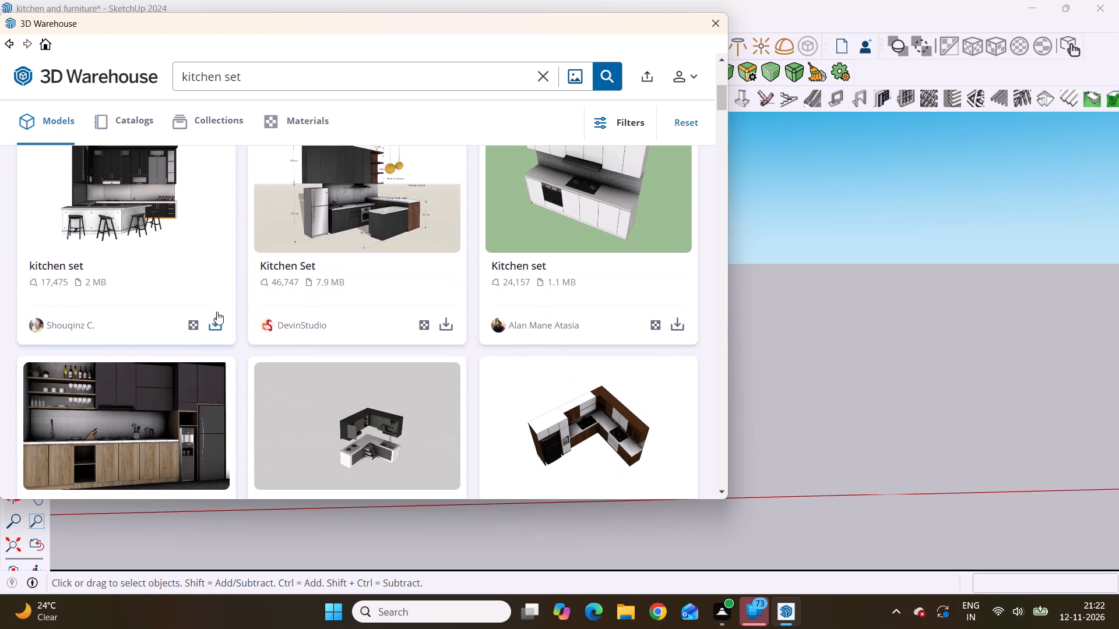
# Load the 2 MB dark kitchen set with island and bar stools directly into the model, placing it beside the niche, opposite the console table.
pyautogui.click(223, 325)
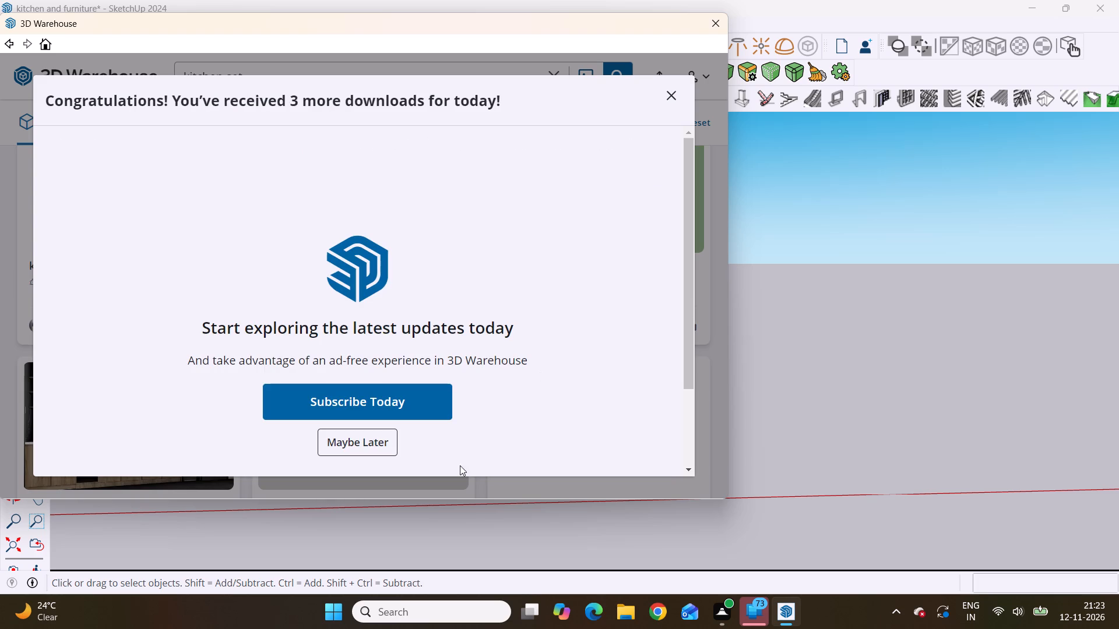
pyautogui.click(329, 453)
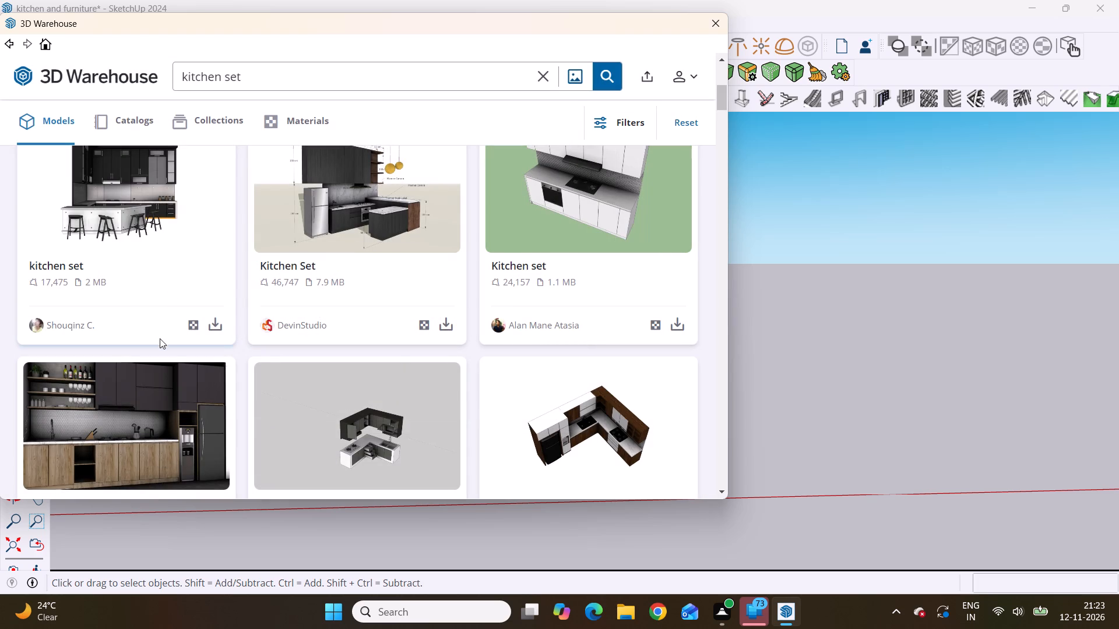
pyautogui.click(212, 326)
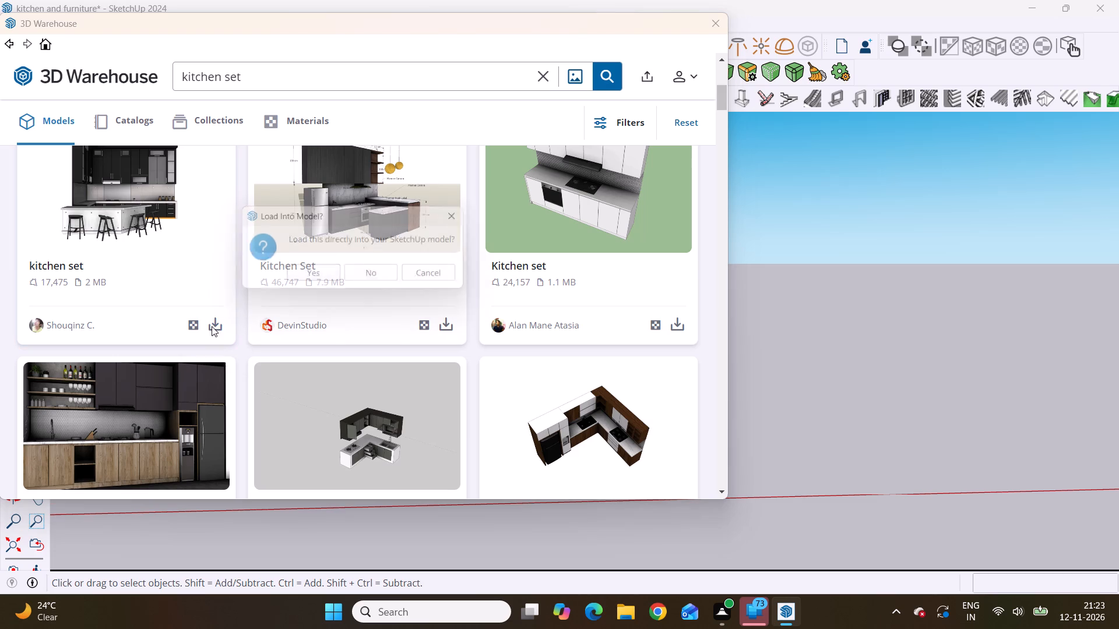
pyautogui.click(315, 275)
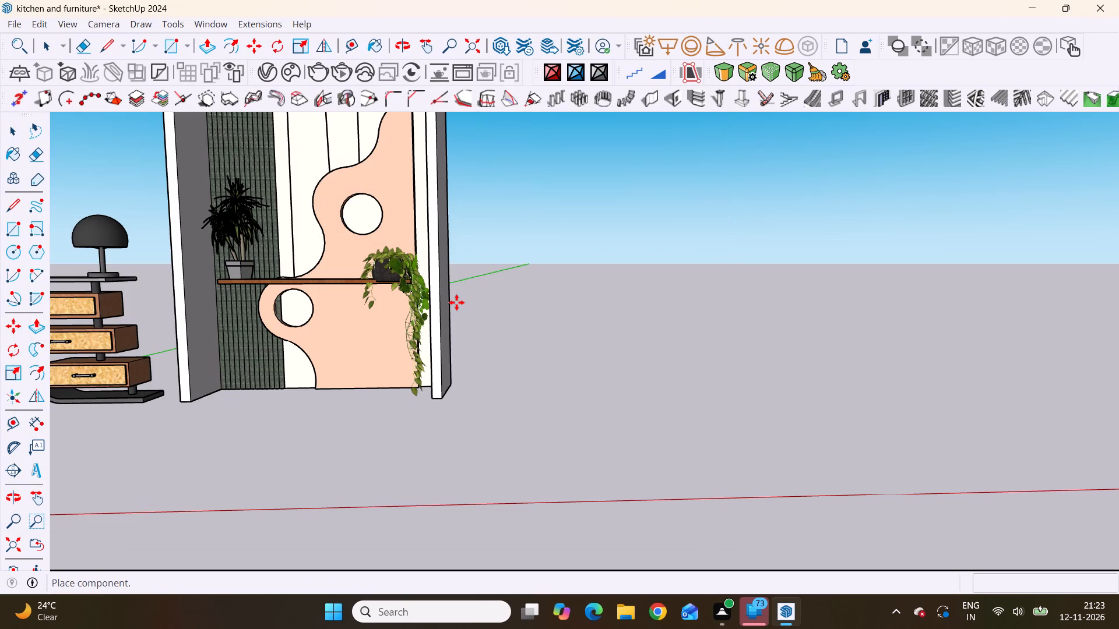
pyautogui.scroll(-5, 490, 380)
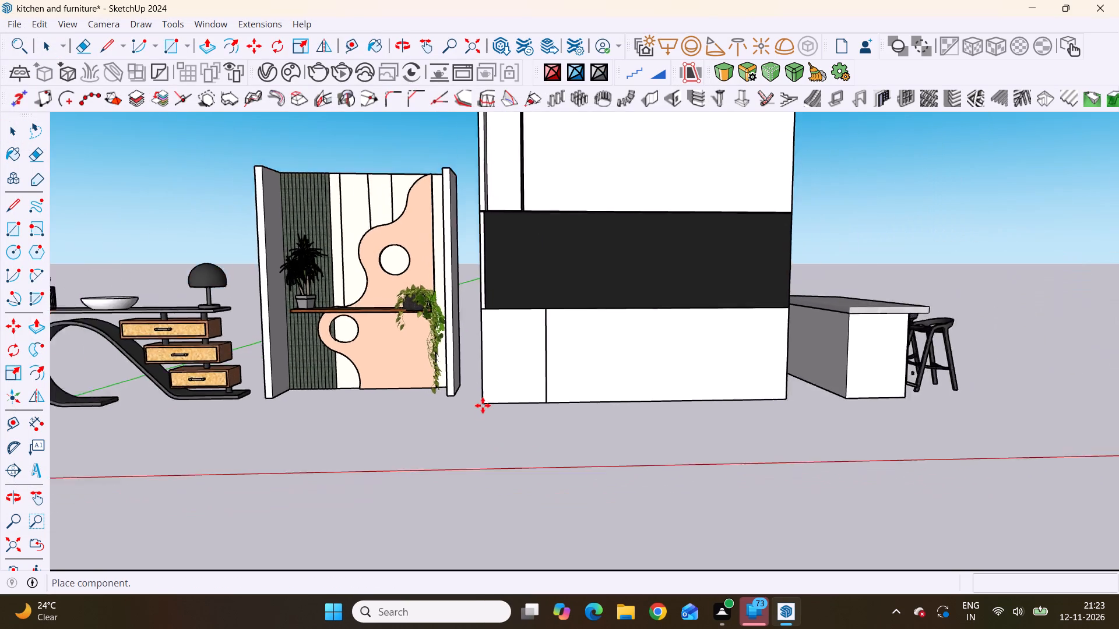
pyautogui.scroll(-8, 483, 405)
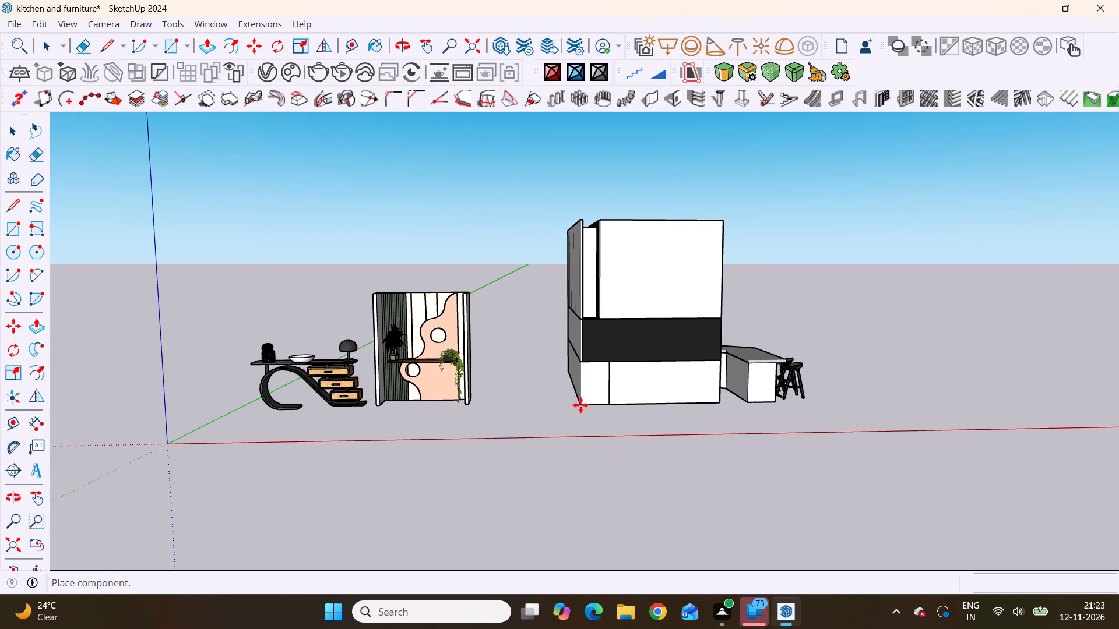
pyautogui.scroll(3, 580, 405)
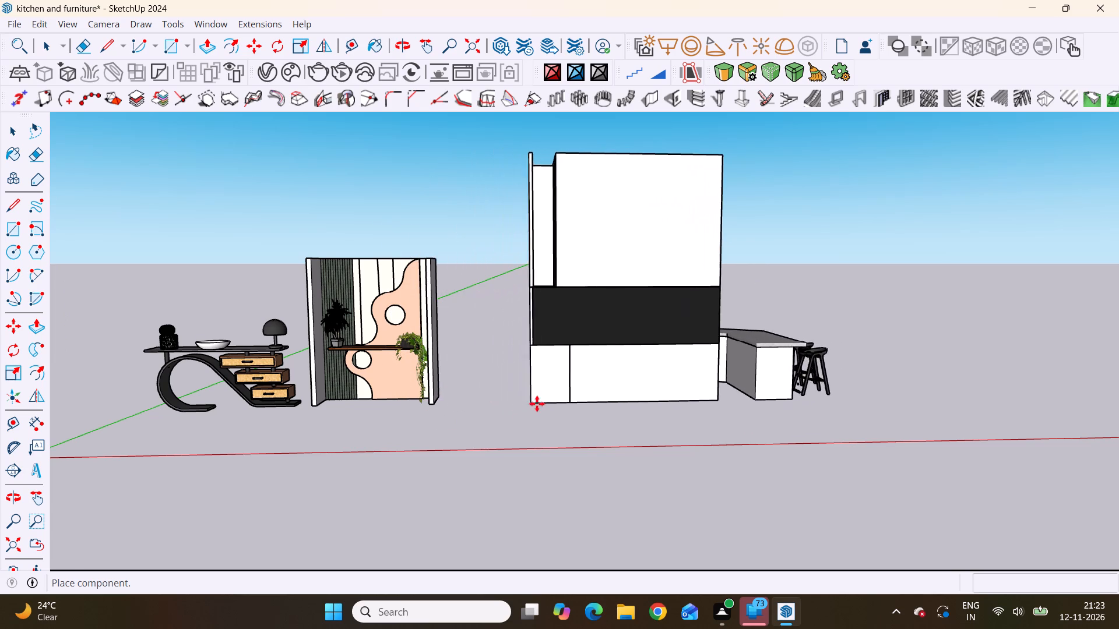
pyautogui.click(550, 401)
pyautogui.scroll(-7, 547, 372)
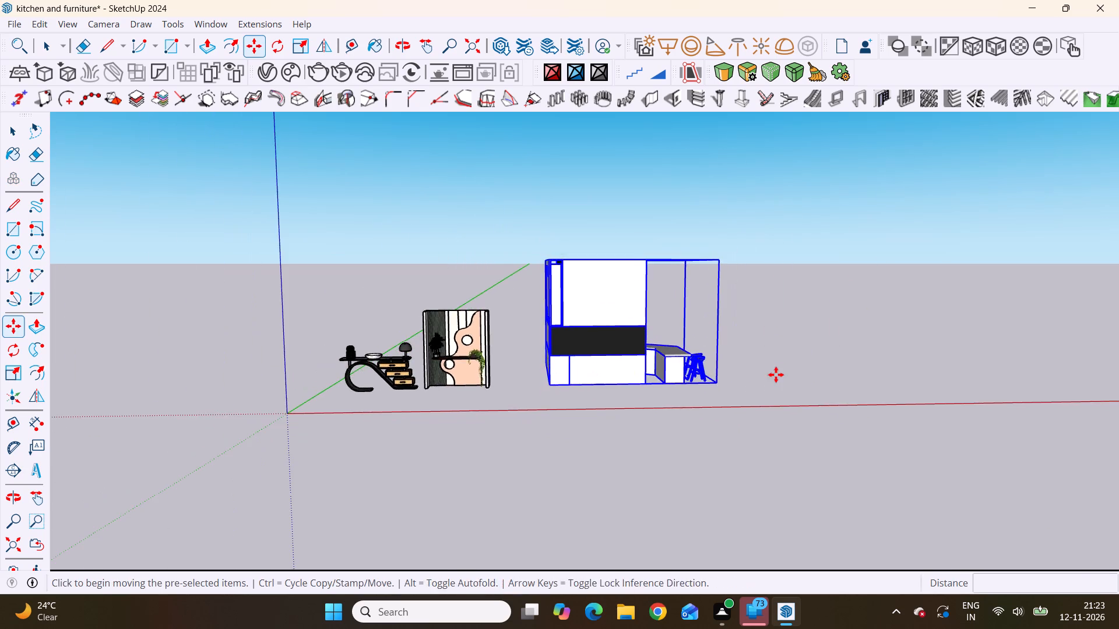
# Rotate the kitchen set 90 degrees in the ground plane about its bottom outer corner so the island and stools face the front.
pyautogui.moveTo(776, 374); pyautogui.dragTo(614, 450, button='middle')
pyautogui.scroll(3, 614, 450)
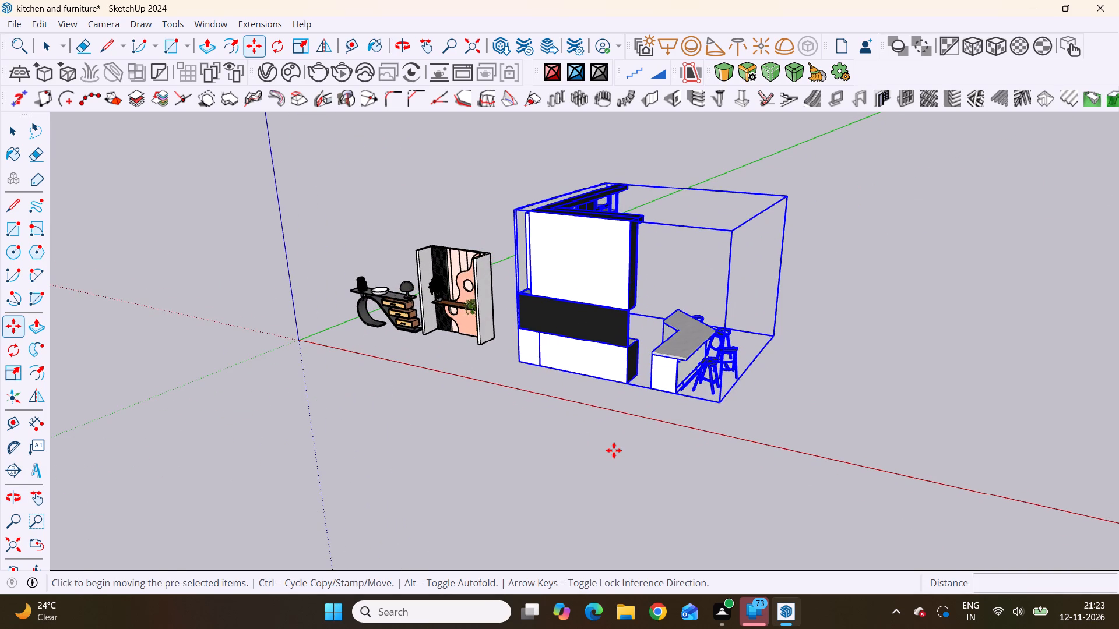
pyautogui.press('q')
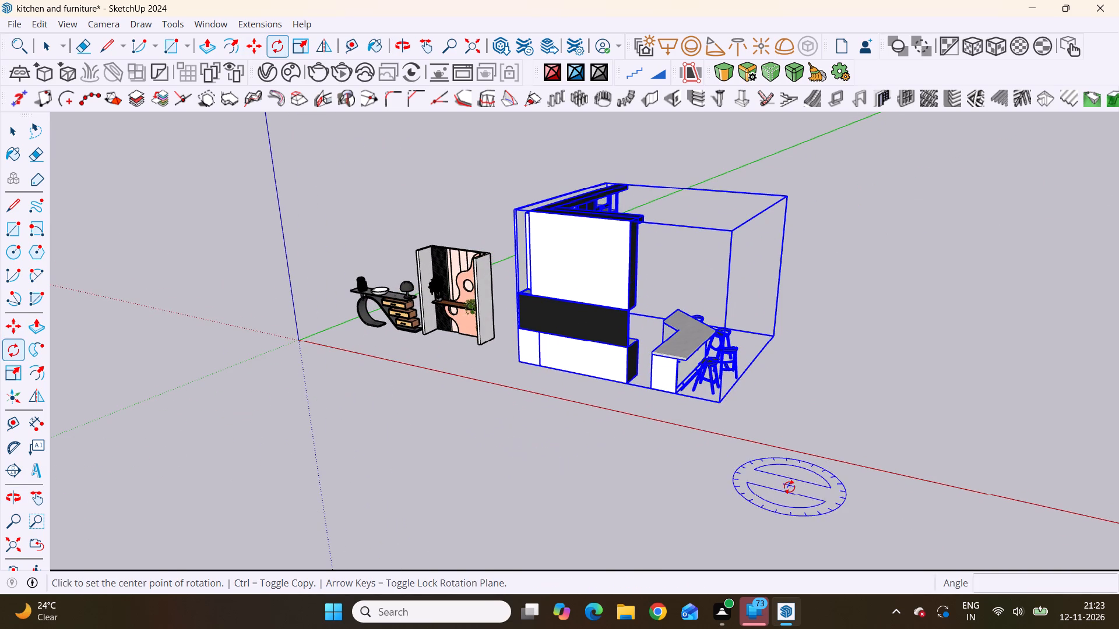
pyautogui.click(782, 335)
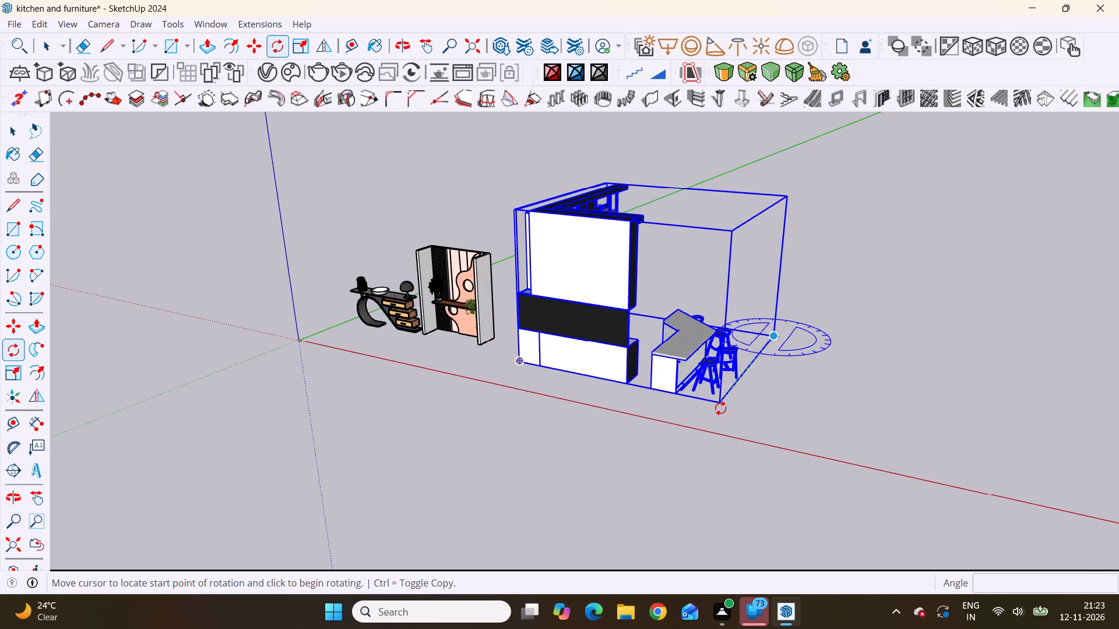
pyautogui.click(721, 408)
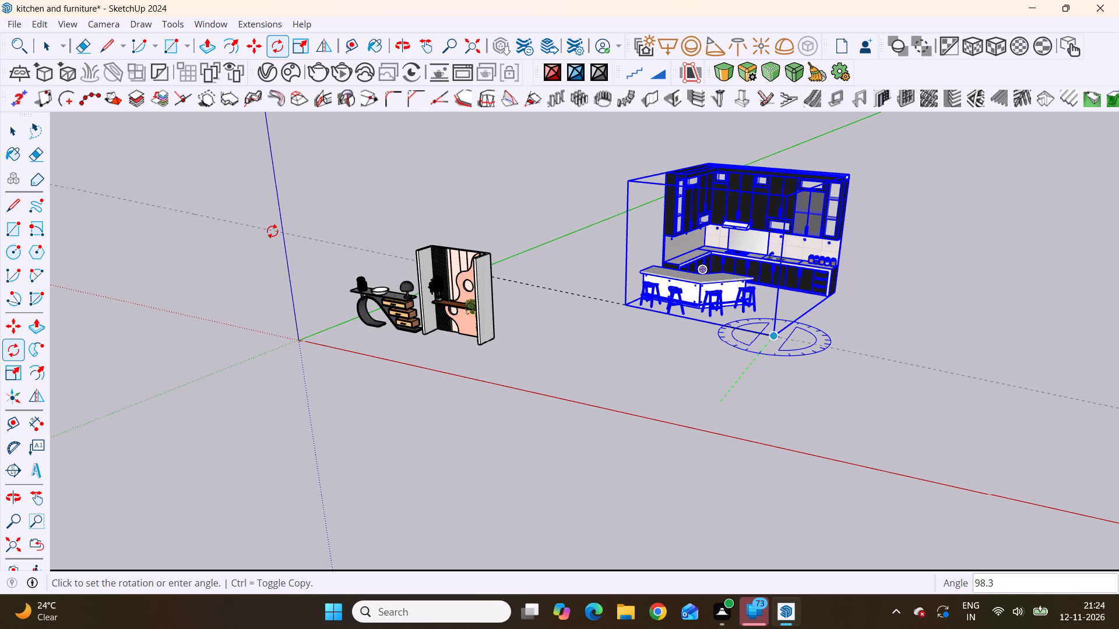
pyautogui.write('90')
pyautogui.press('Return')
# Move the kitchen set by its island's lower corner to stand just beside the wall niche, leaving a small gap, and deselect it.
pyautogui.scroll(-5, 272, 231)
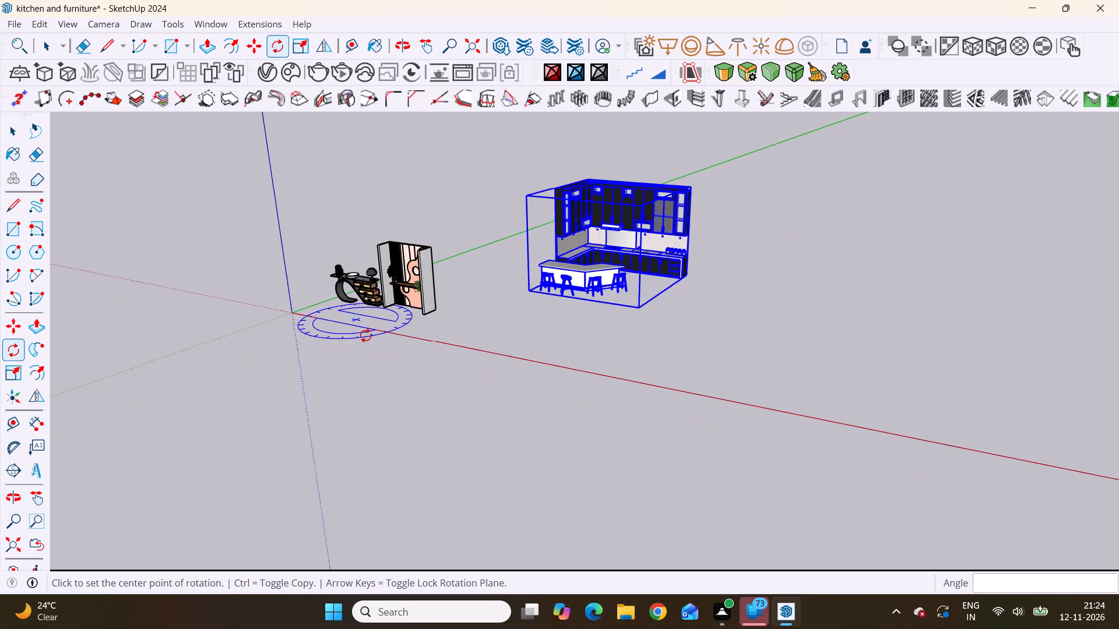
pyautogui.scroll(-3, 365, 335)
pyautogui.moveTo(696, 356); pyautogui.dragTo(854, 305, button='middle')
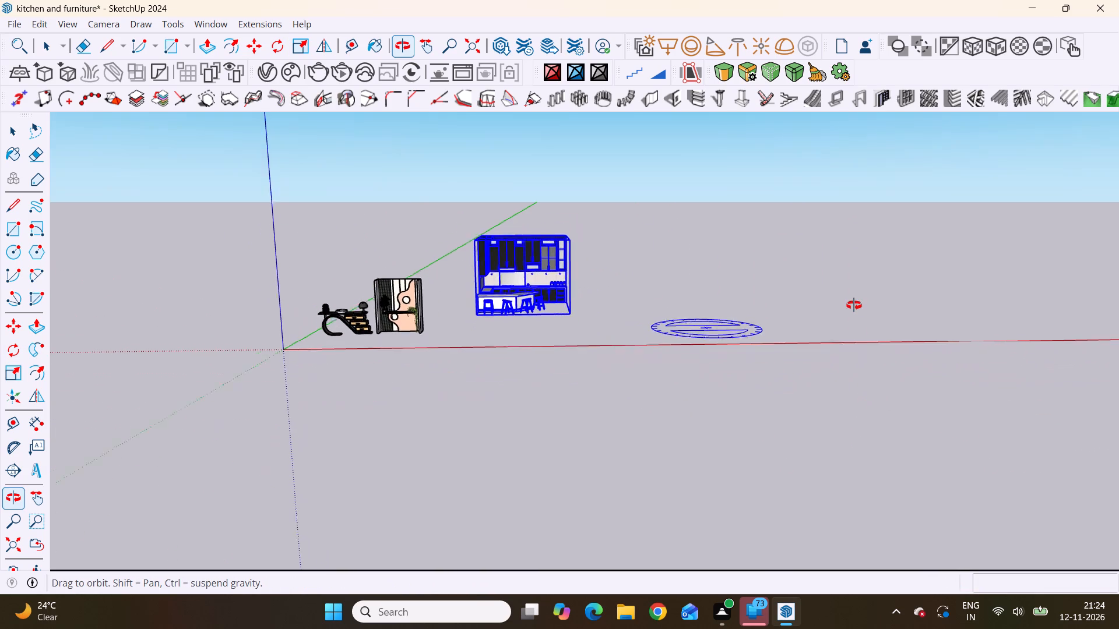
pyautogui.moveTo(854, 305); pyautogui.dragTo(854, 304, button='middle')
pyautogui.scroll(5, 527, 340)
pyautogui.press('m')
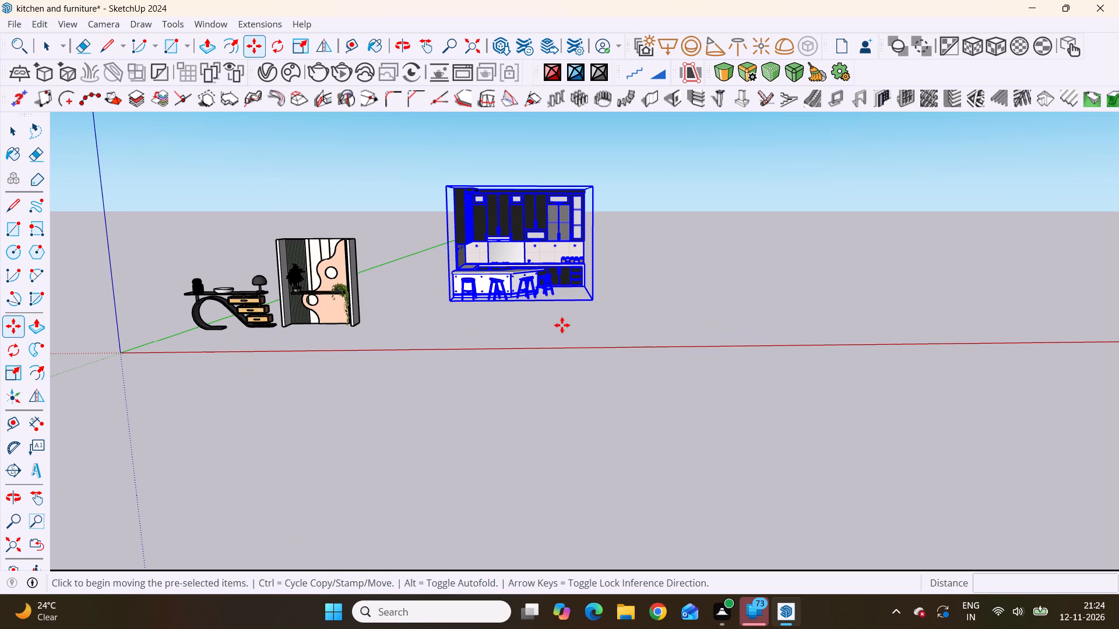
pyautogui.scroll(5, 451, 329)
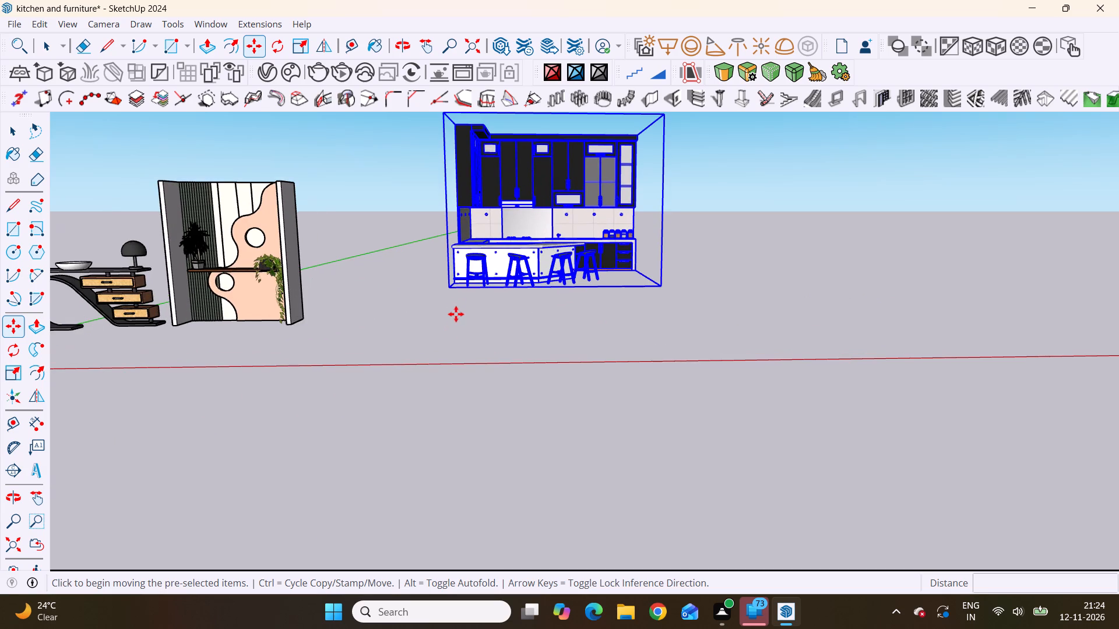
pyautogui.scroll(10, 452, 289)
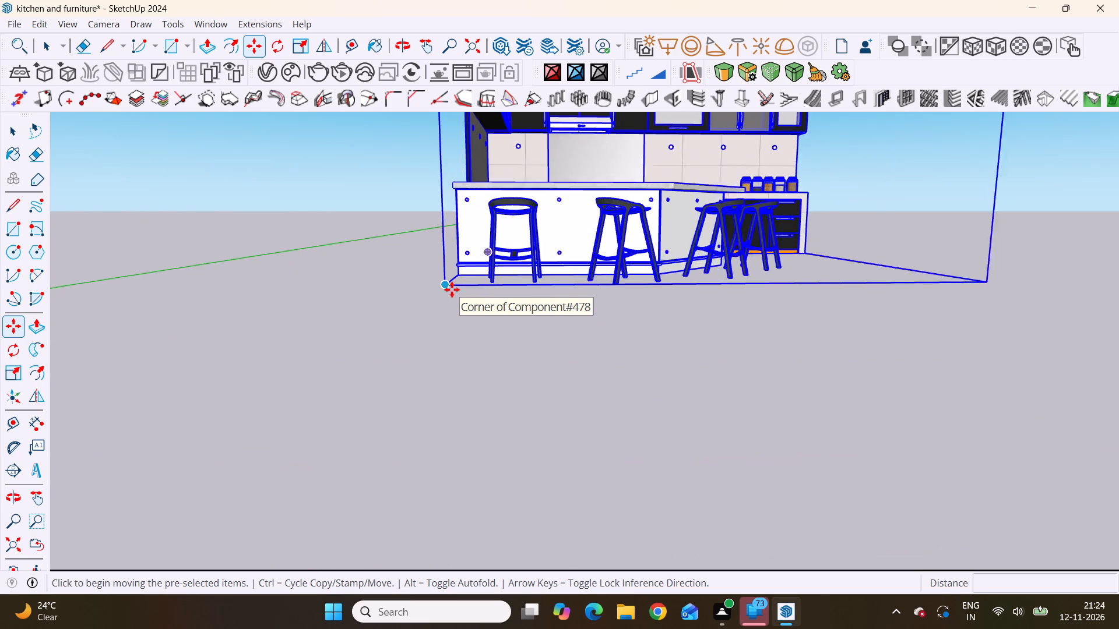
pyautogui.click(463, 272)
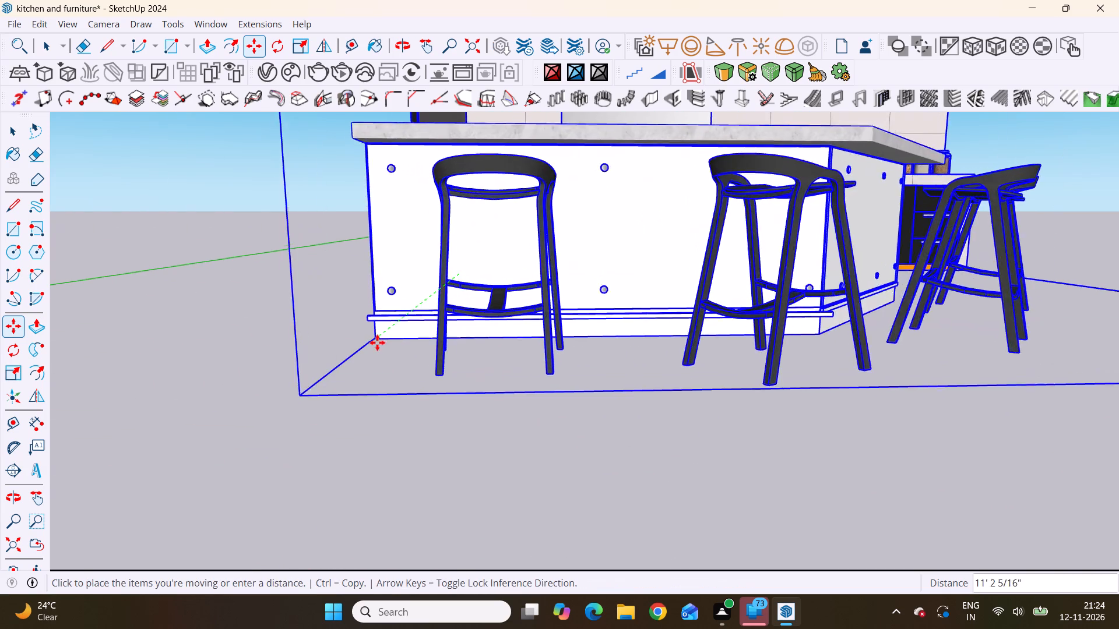
pyautogui.scroll(-18, 376, 342)
pyautogui.scroll(5, 308, 356)
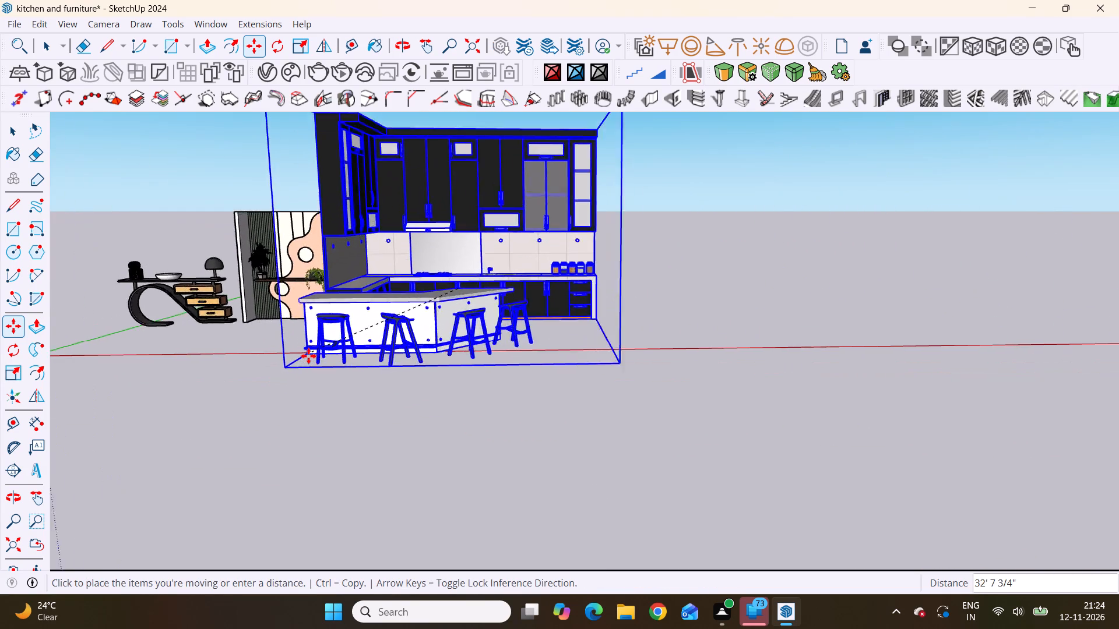
pyautogui.scroll(11, 308, 356)
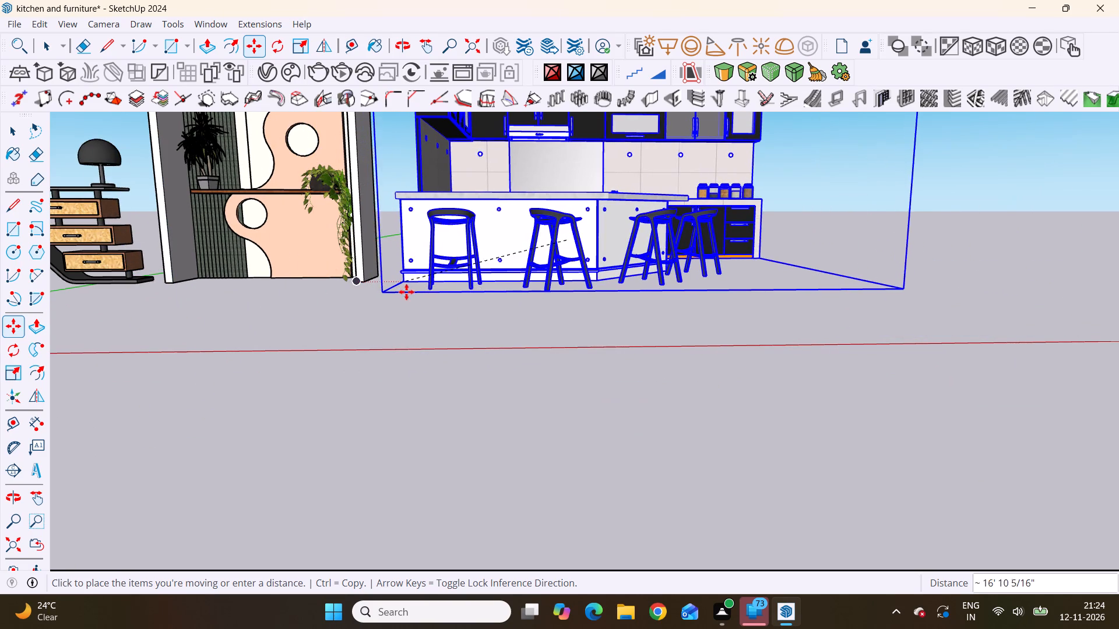
pyautogui.click(419, 295)
pyautogui.scroll(-9, 415, 318)
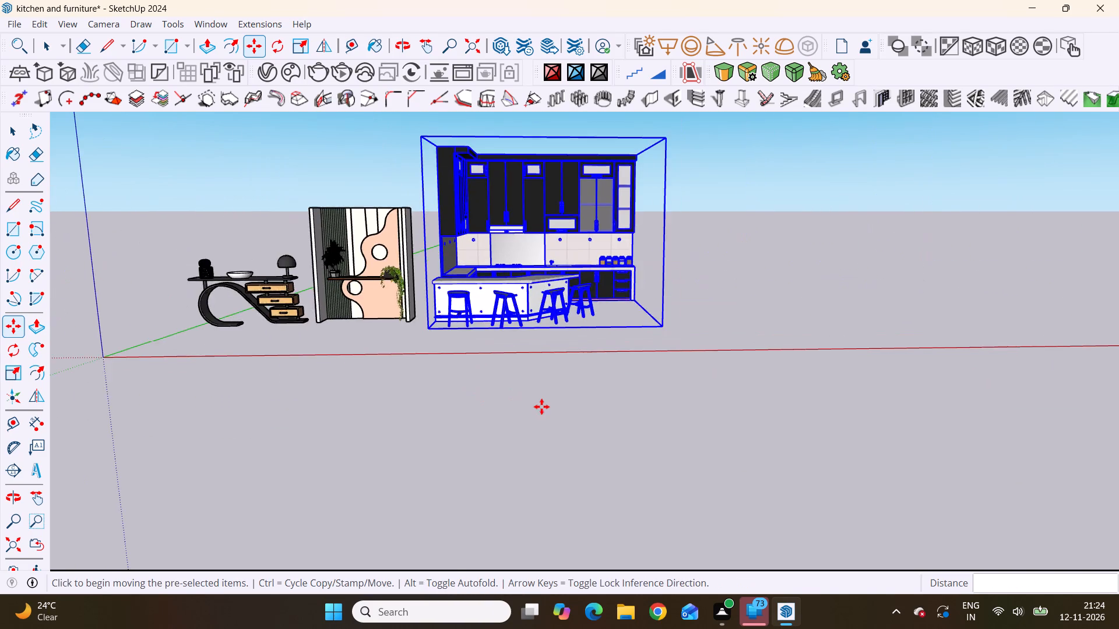
pyautogui.scroll(-5, 541, 407)
pyautogui.press('space')
pyautogui.click(657, 314)
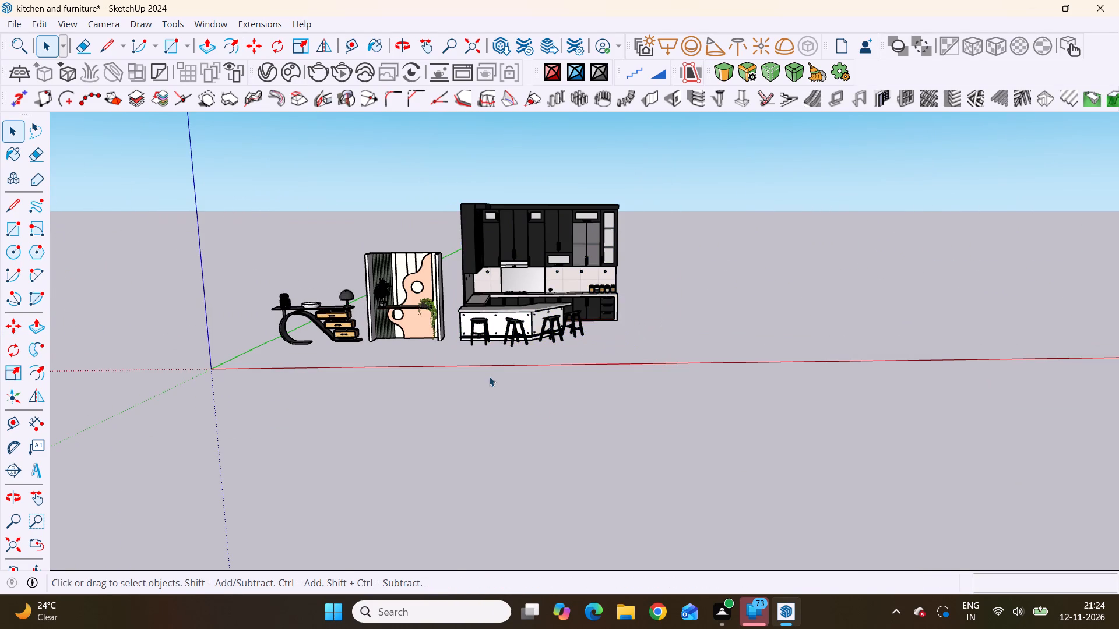
# Examine the row of console table, wall niche and kitchen set from above, from an angle and from the front.
pyautogui.moveTo(487, 370); pyautogui.dragTo(229, 432, button='middle')
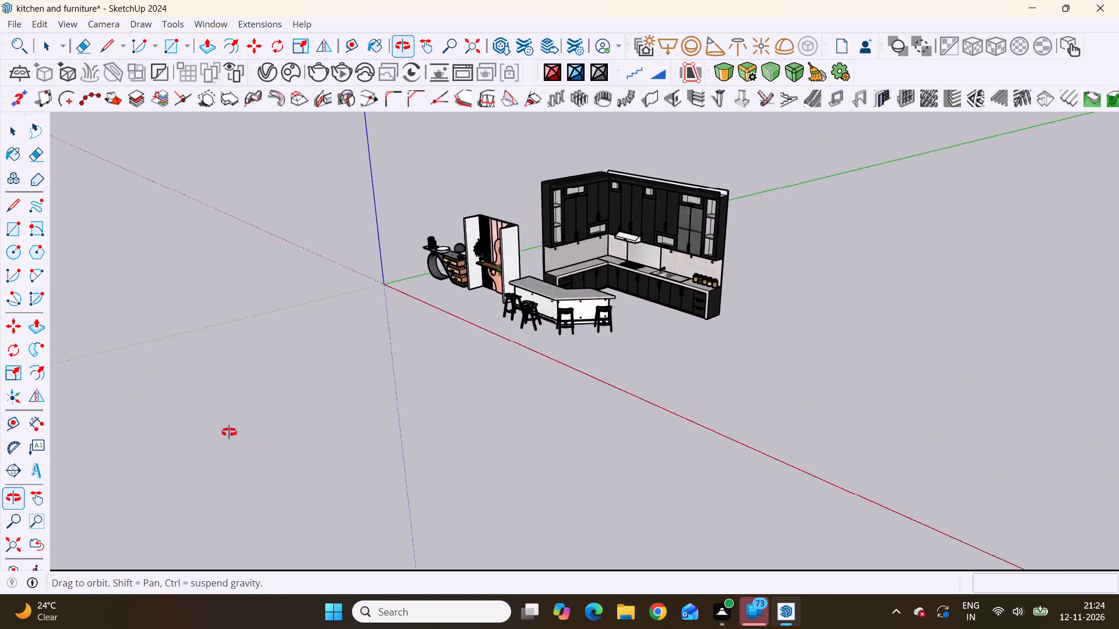
pyautogui.moveTo(229, 432); pyautogui.dragTo(376, 586, button='middle')
pyautogui.scroll(5, 617, 200)
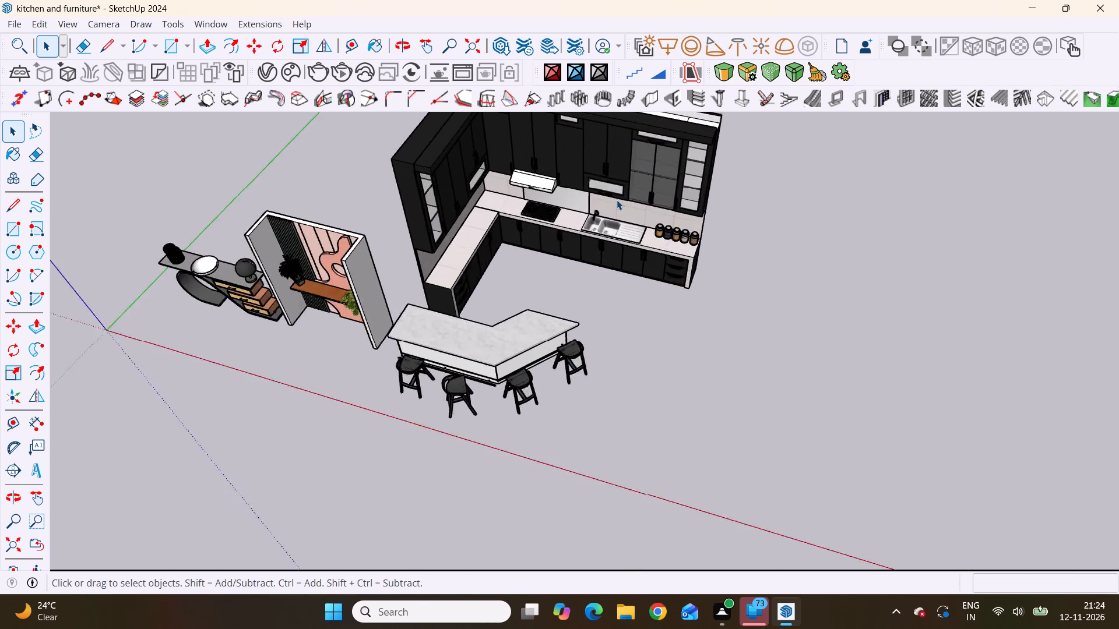
pyautogui.scroll(4, 617, 200)
pyautogui.scroll(-5, 617, 200)
pyautogui.scroll(-3, 671, 256)
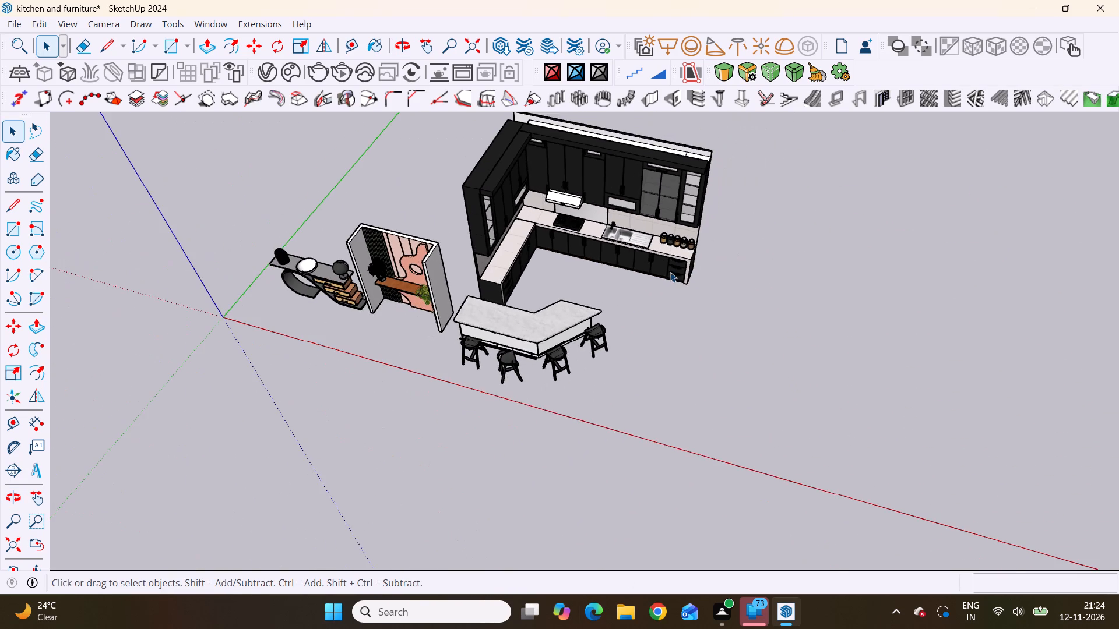
pyautogui.moveTo(670, 272); pyautogui.dragTo(737, 107, button='middle')
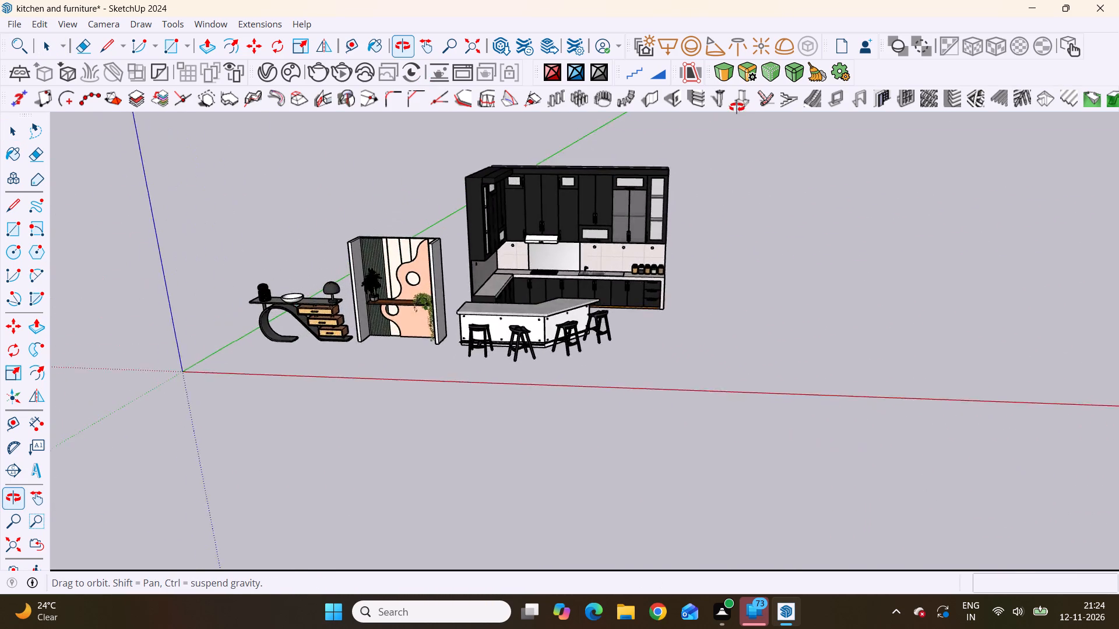
pyautogui.moveTo(737, 107); pyautogui.dragTo(770, 96, button='middle')
pyautogui.scroll(3, 488, 343)
pyautogui.moveTo(536, 357); pyautogui.dragTo(590, 373, button='middle')
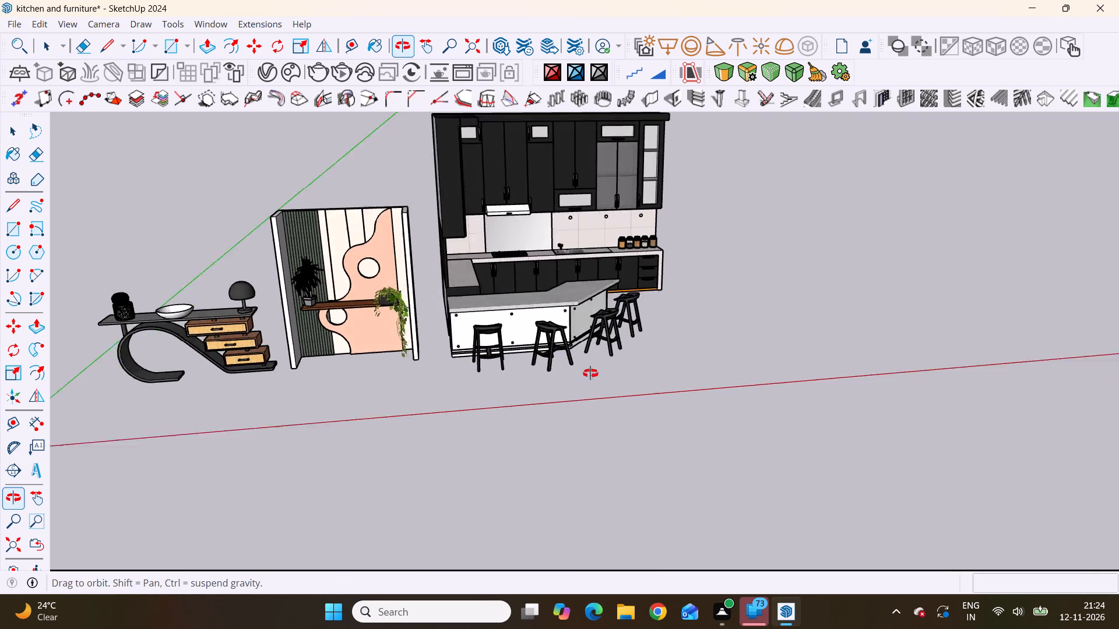
pyautogui.moveTo(590, 373); pyautogui.dragTo(590, 299, button='middle')
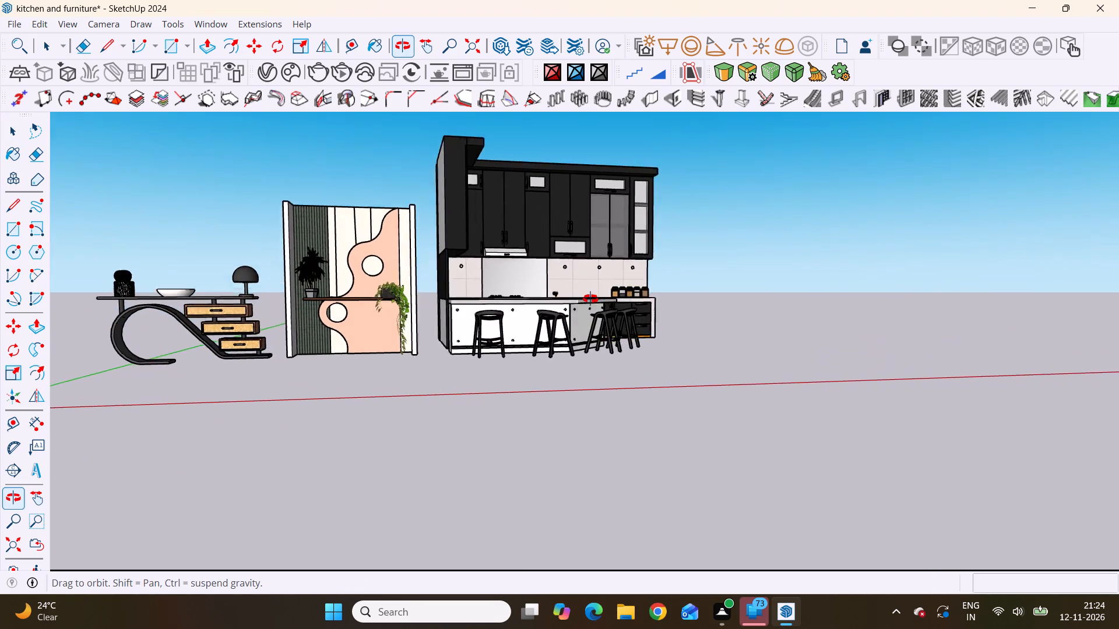
pyautogui.moveTo(590, 299); pyautogui.dragTo(564, 299, button='middle')
pyautogui.scroll(-10, 564, 299)
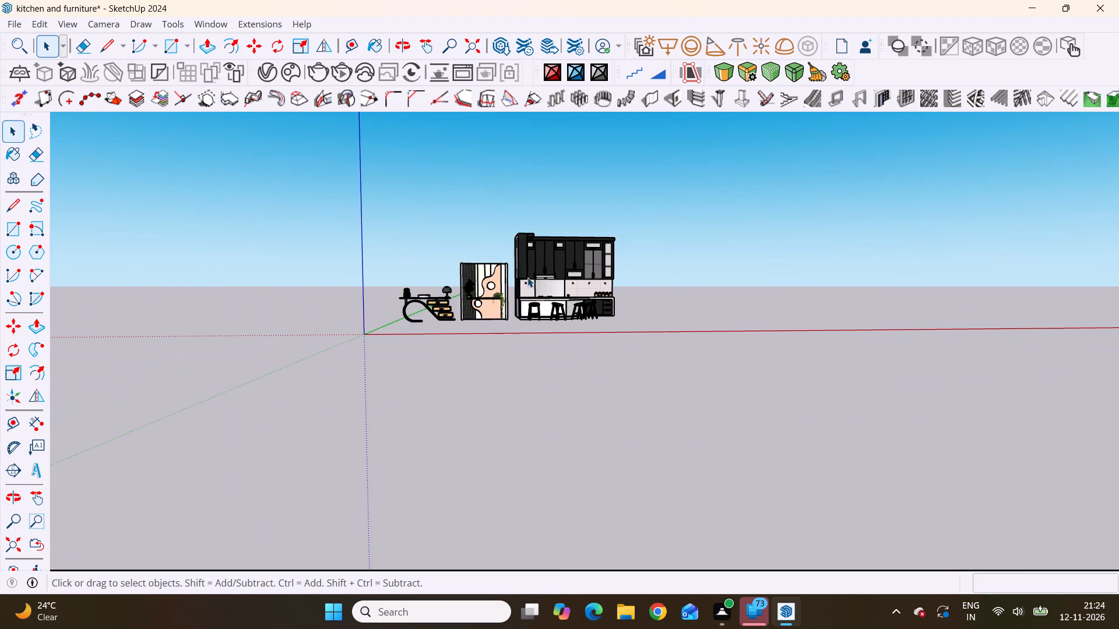
pyautogui.scroll(7, 527, 277)
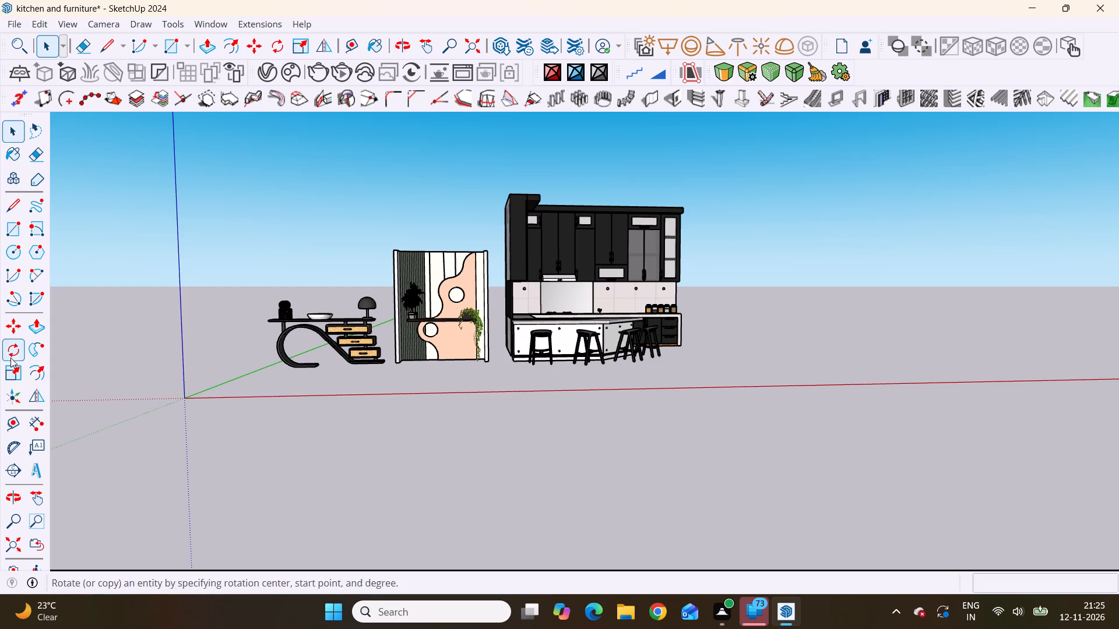
pyautogui.scroll(-8, 228, 352)
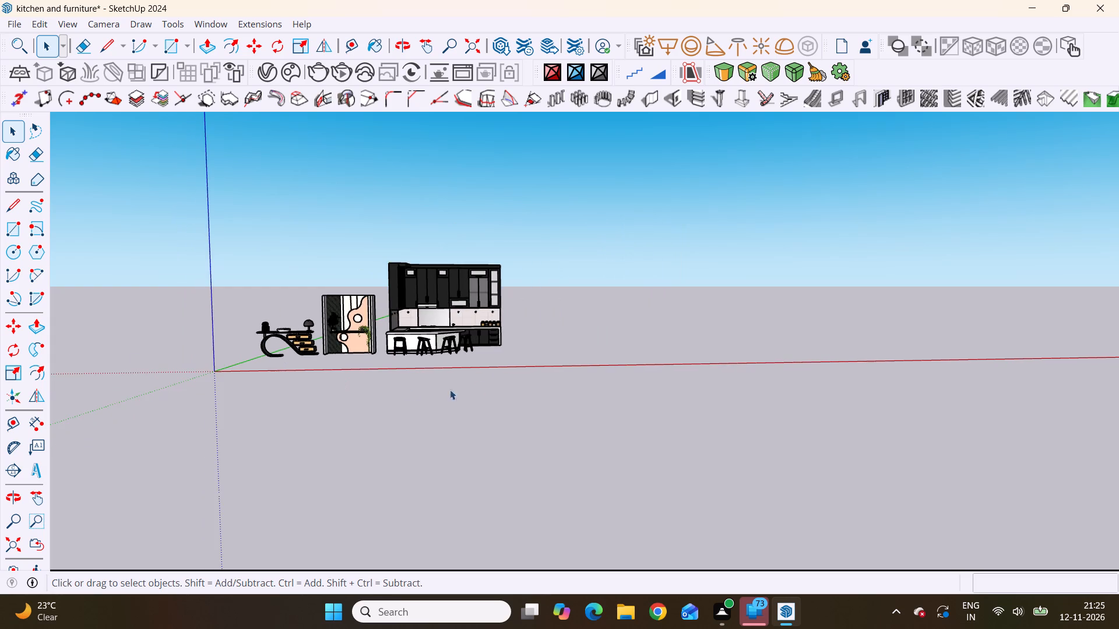
pyautogui.scroll(10, 504, 356)
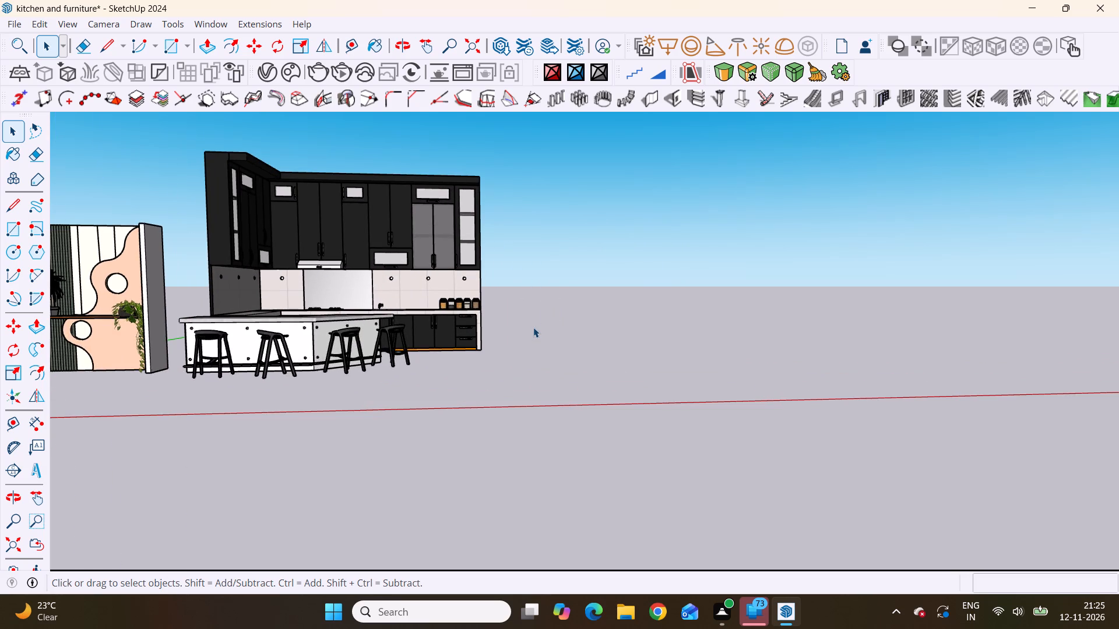
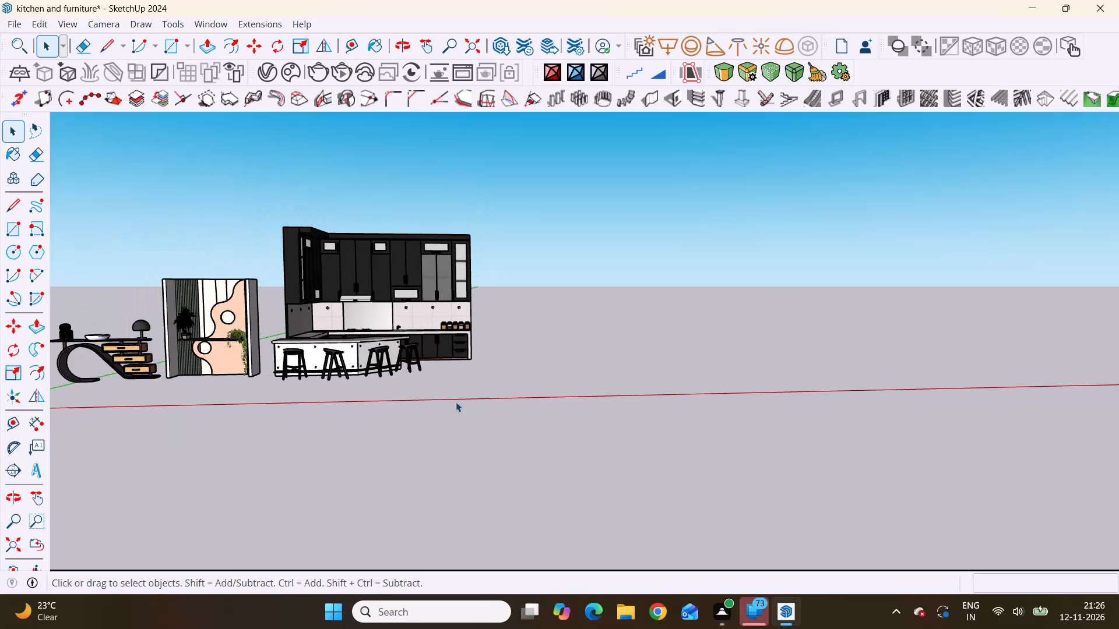
# Examine the console table, wall niche and kitchen set row, and the empty space around it, from several angles.
pyautogui.moveTo(490, 347); pyautogui.dragTo(534, 355, button='middle')
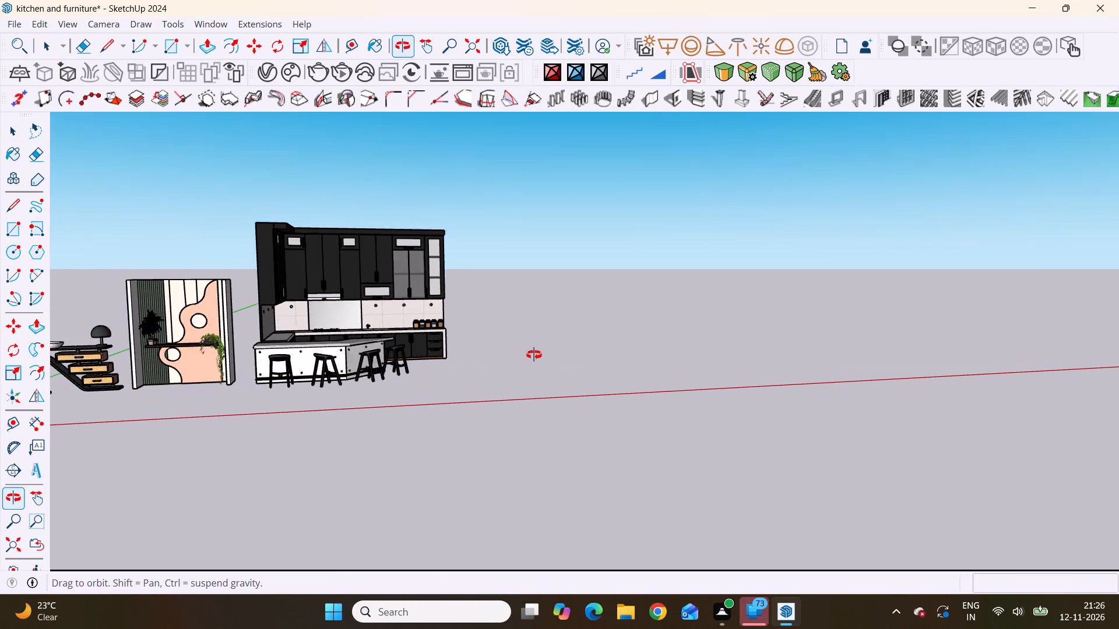
pyautogui.moveTo(534, 355); pyautogui.dragTo(532, 355, button='middle')
pyautogui.scroll(4, 529, 356)
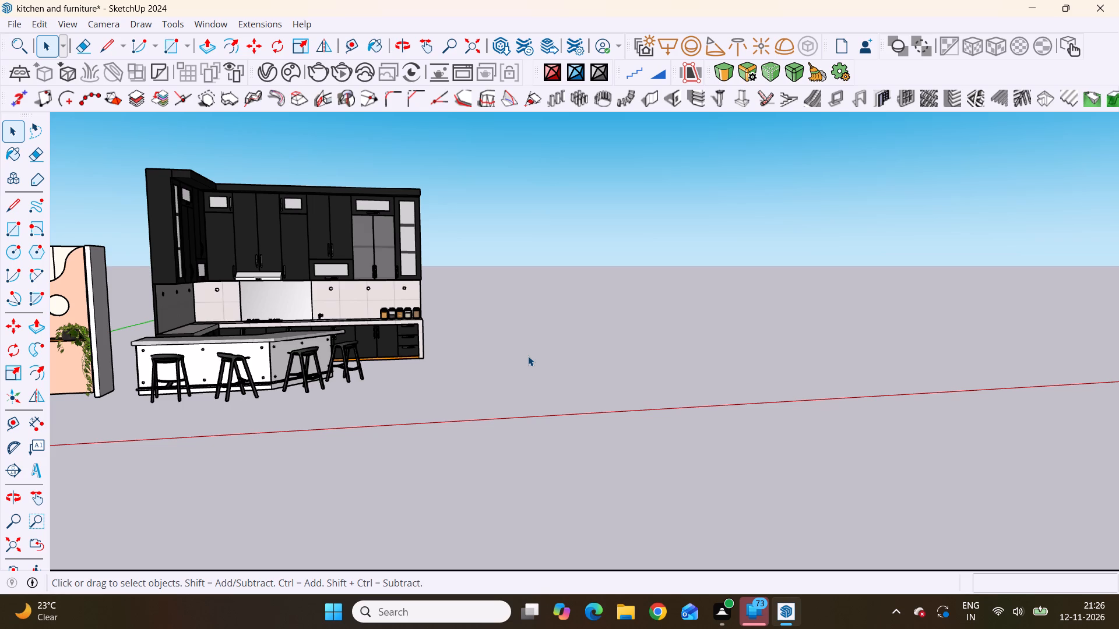
pyautogui.scroll(-2, 417, 358)
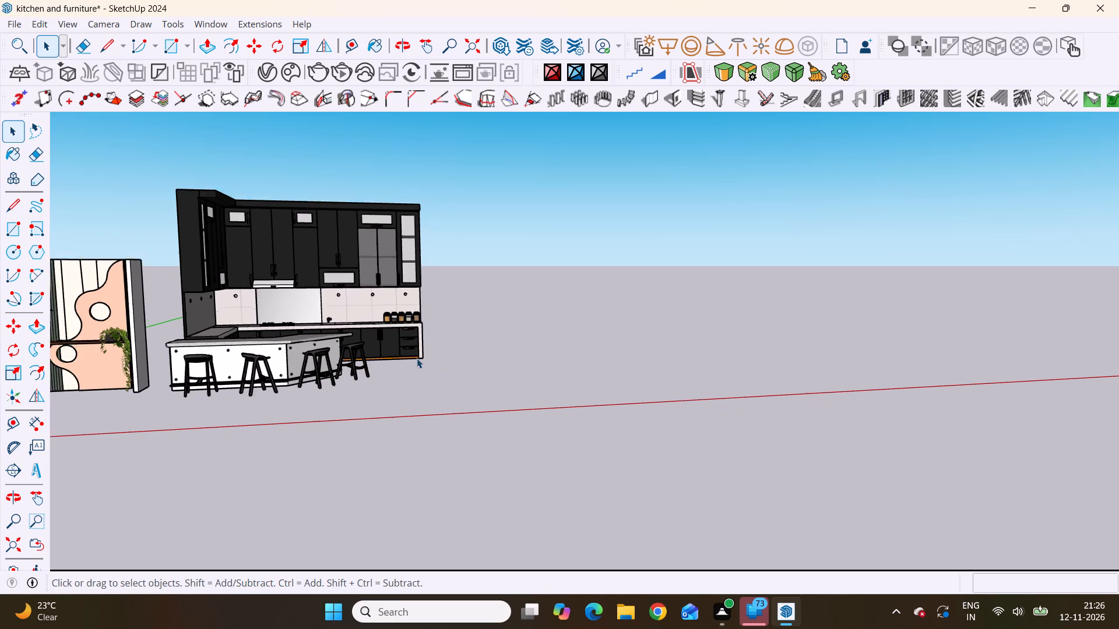
pyautogui.scroll(-1, 417, 358)
pyautogui.moveTo(422, 361); pyautogui.dragTo(389, 324, button='middle')
pyautogui.scroll(-1, 389, 324)
pyautogui.scroll(1, 389, 325)
pyautogui.scroll(-4, 389, 325)
pyautogui.scroll(1, 452, 342)
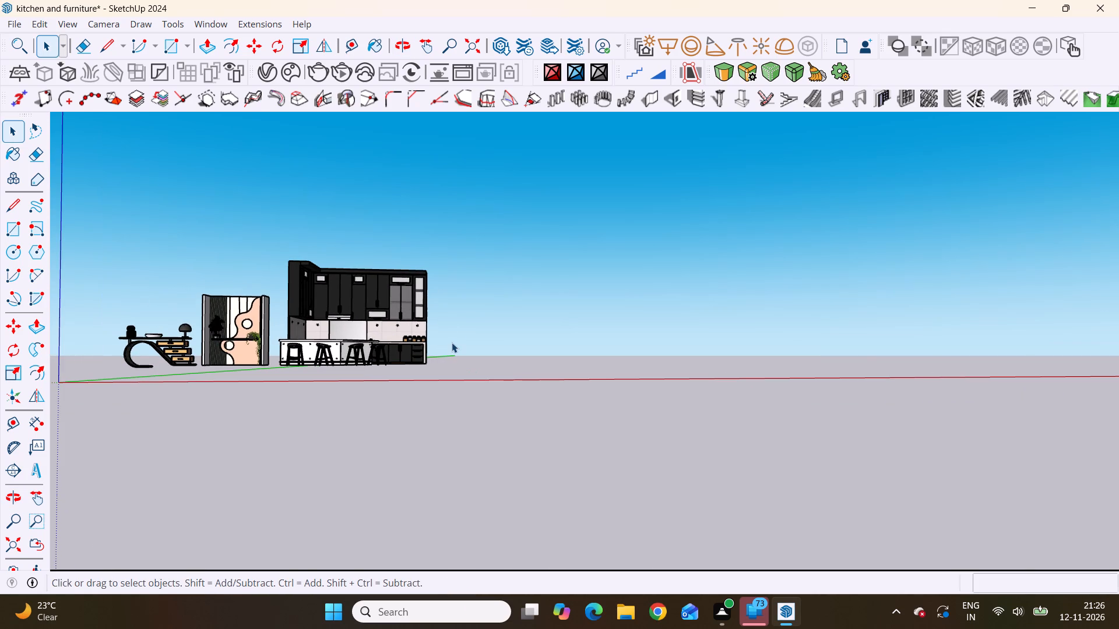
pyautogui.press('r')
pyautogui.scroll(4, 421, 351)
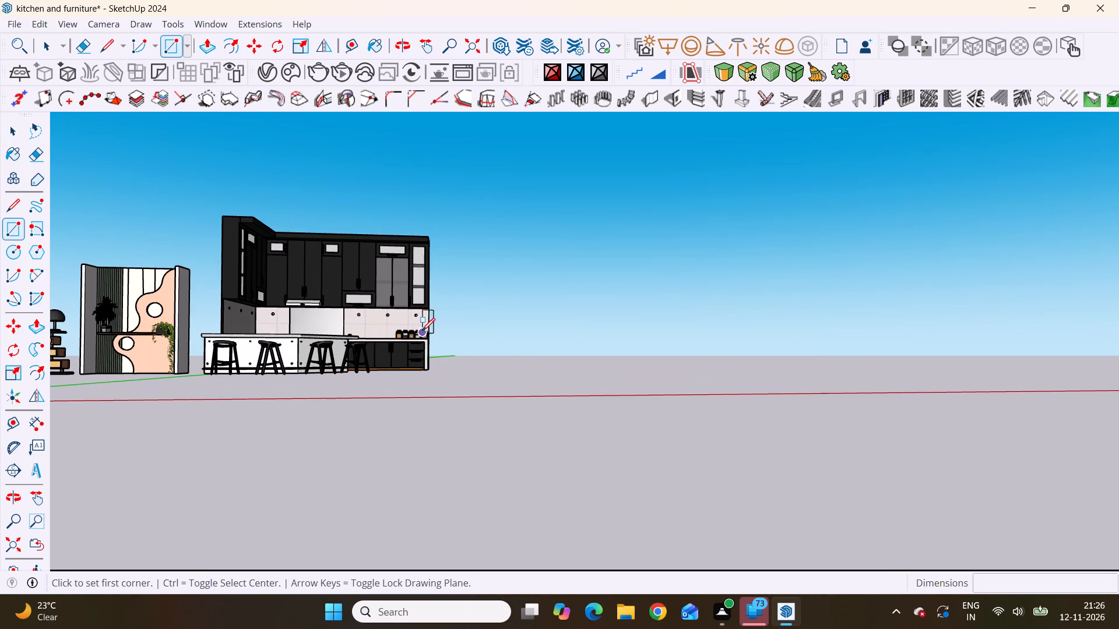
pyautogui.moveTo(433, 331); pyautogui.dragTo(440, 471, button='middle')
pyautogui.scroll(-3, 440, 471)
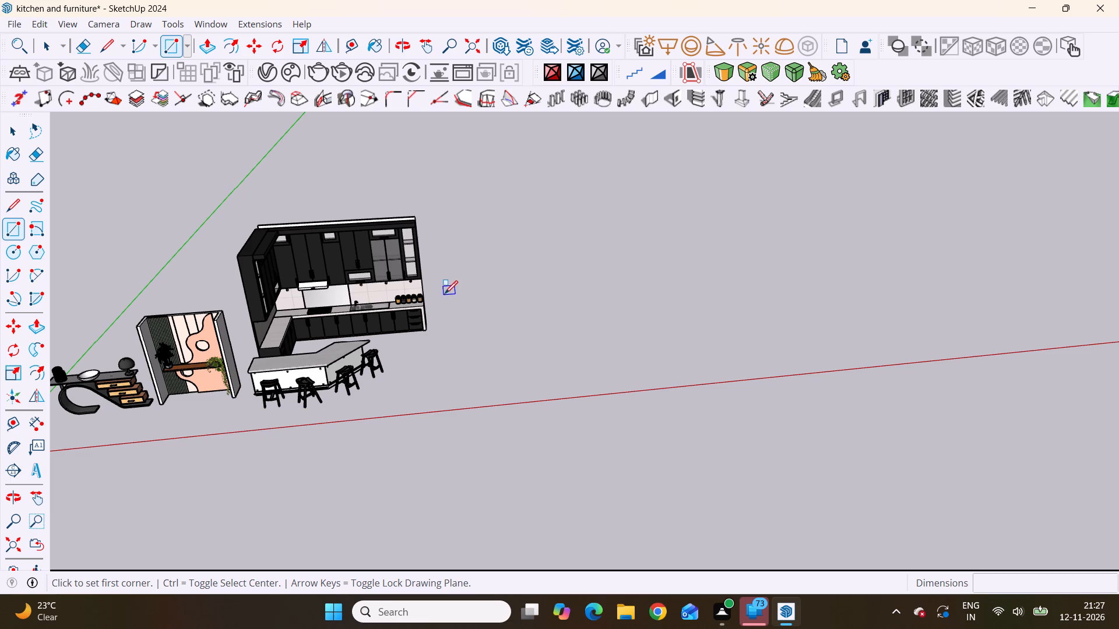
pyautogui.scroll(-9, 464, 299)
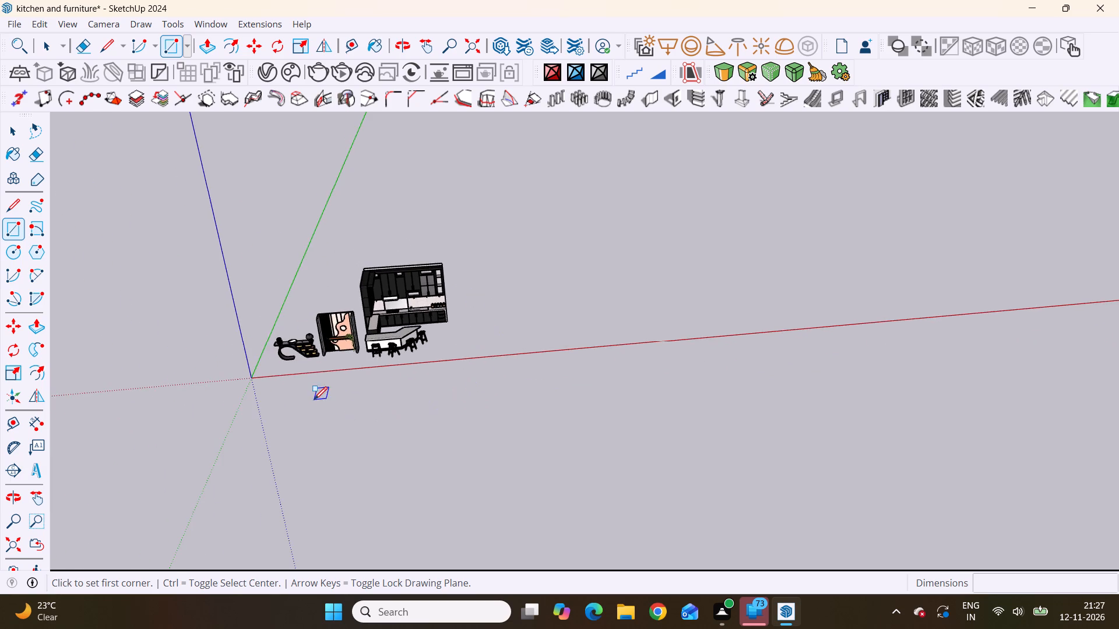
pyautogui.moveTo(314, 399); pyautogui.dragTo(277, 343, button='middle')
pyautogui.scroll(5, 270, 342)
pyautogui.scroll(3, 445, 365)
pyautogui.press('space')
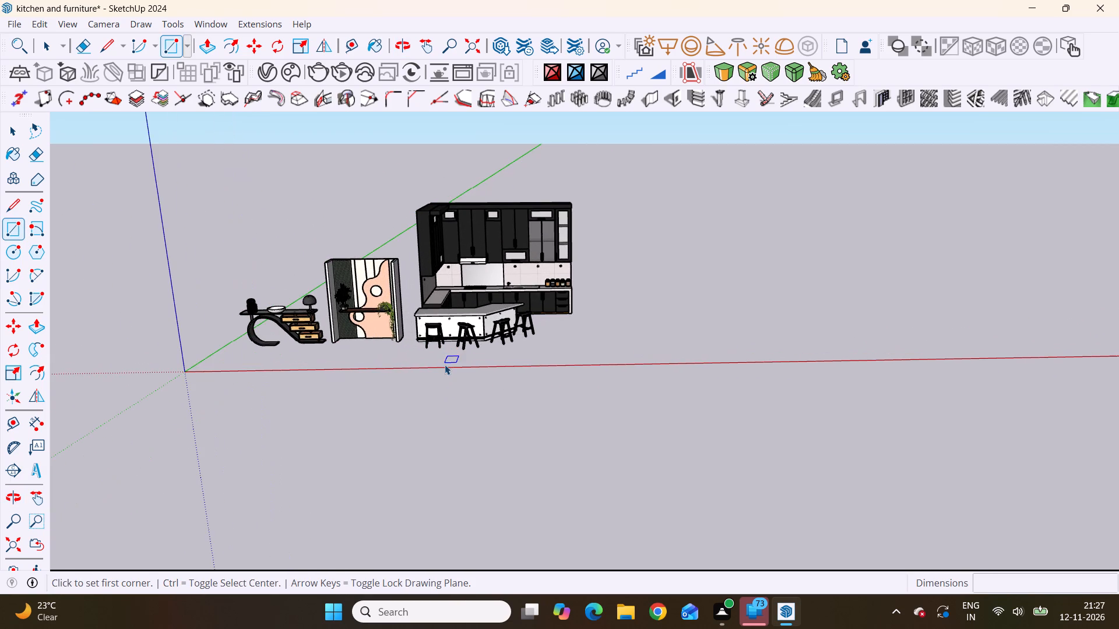
# Move the kitchen set about 14' 2" along the red axis away from the wall niche, opening a wide gap between them.
pyautogui.scroll(-5, 428, 271)
pyautogui.click(451, 235)
pyautogui.scroll(3, 459, 259)
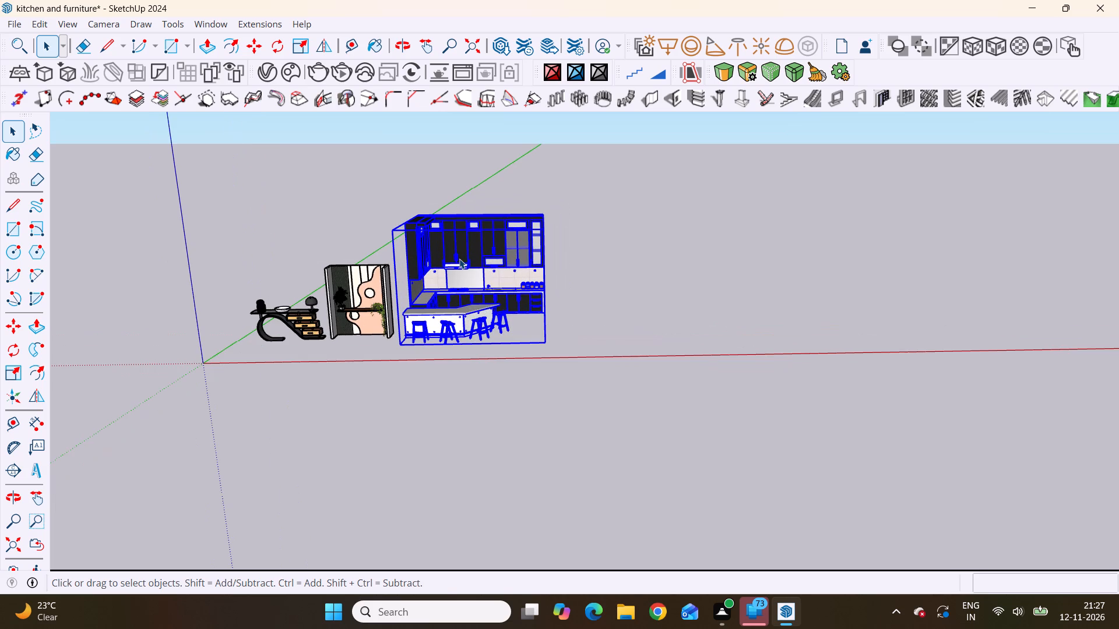
pyautogui.press('m')
pyautogui.scroll(4, 372, 388)
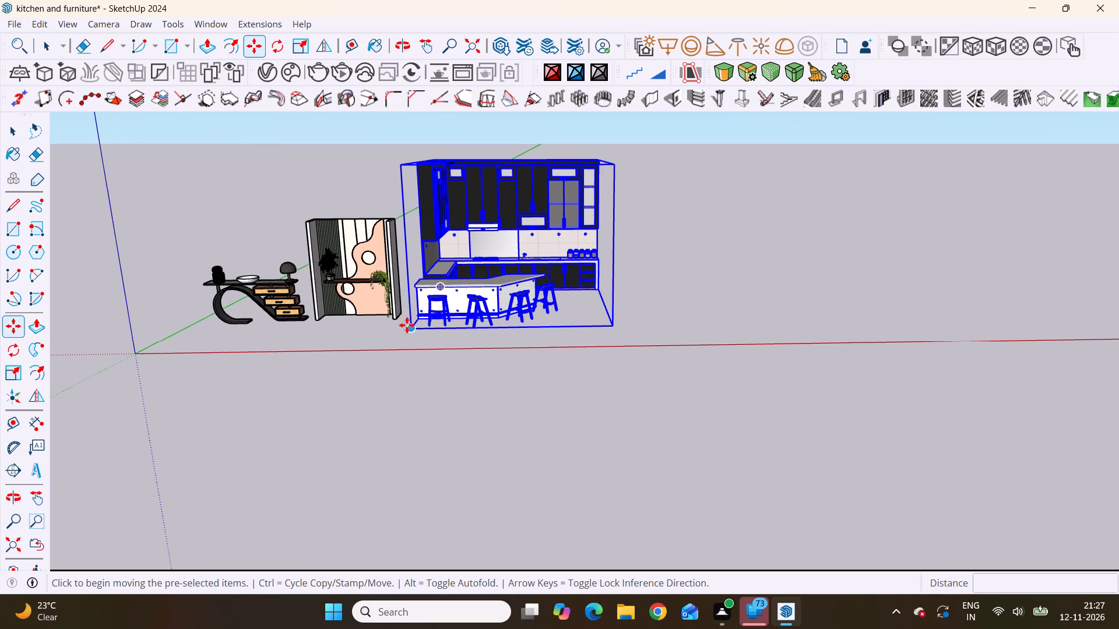
pyautogui.scroll(10, 410, 326)
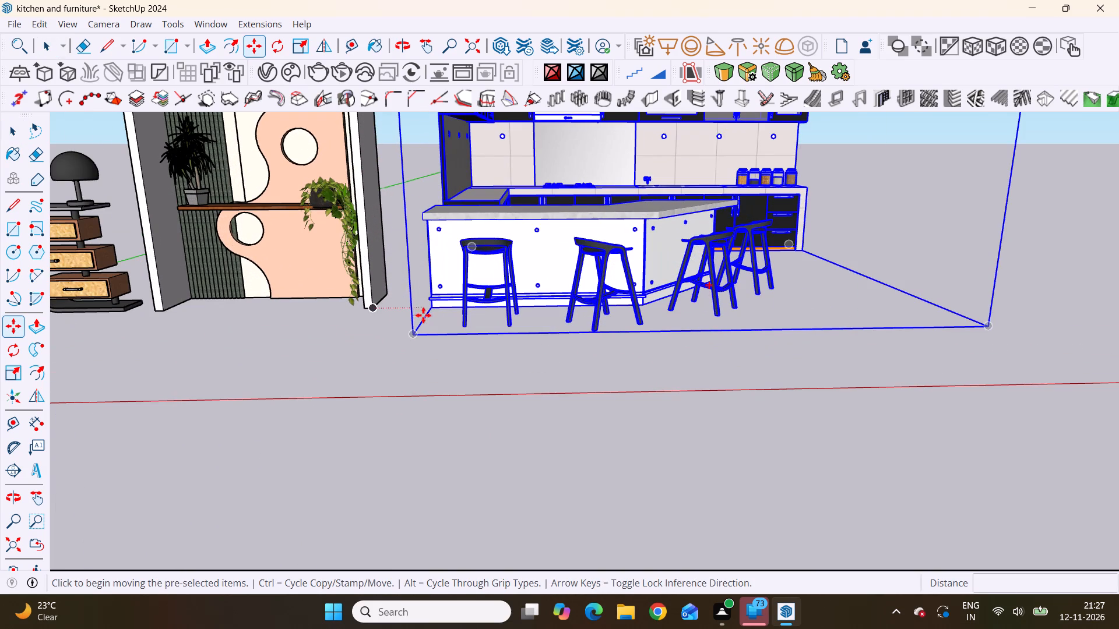
pyautogui.click(431, 309)
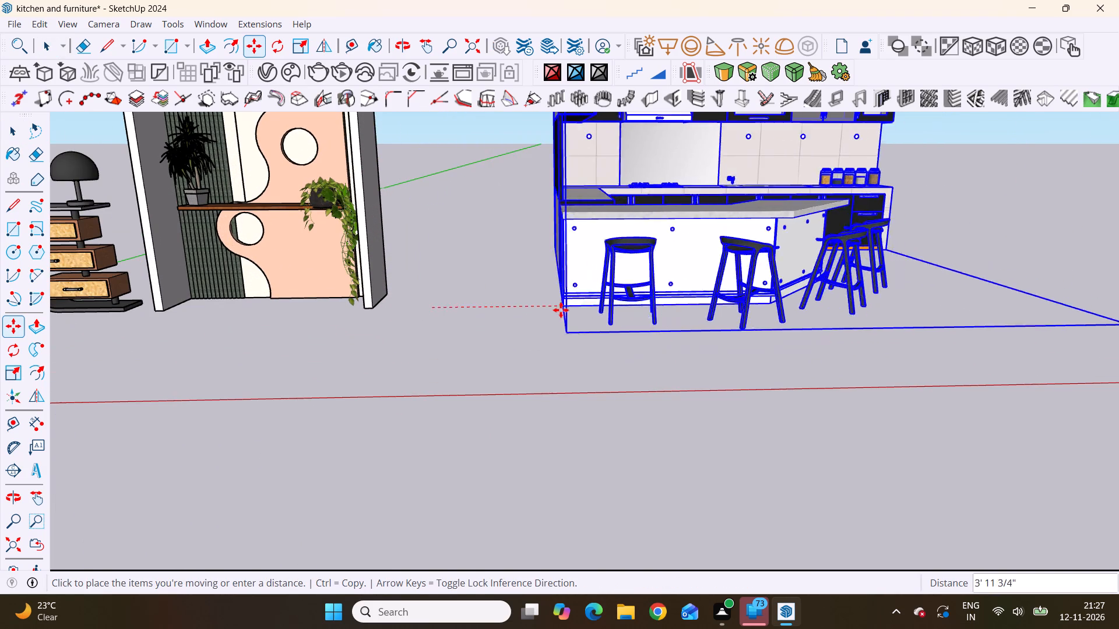
pyautogui.scroll(-9, 561, 310)
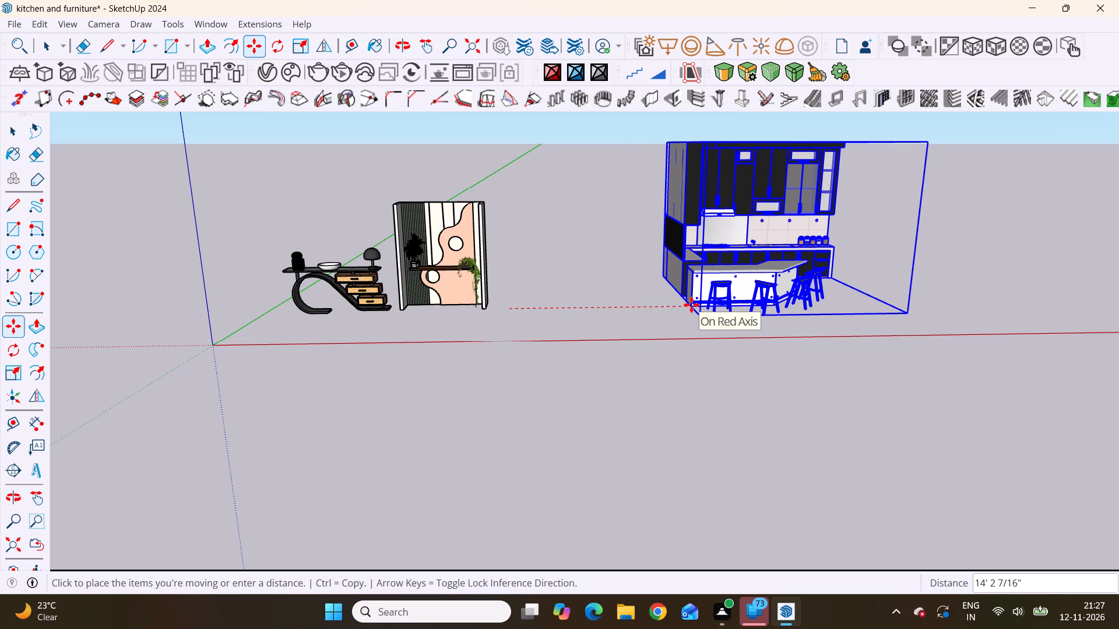
pyautogui.click(691, 304)
pyautogui.scroll(-6, 476, 299)
pyautogui.moveTo(541, 302); pyautogui.dragTo(531, 292, button='middle')
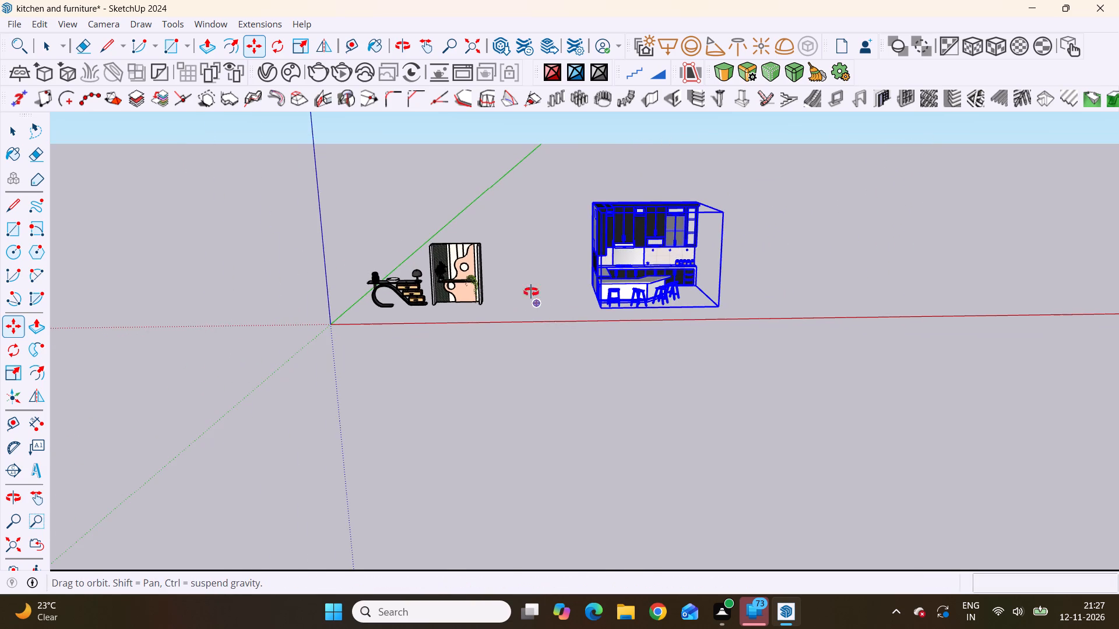
pyautogui.moveTo(531, 292); pyautogui.dragTo(524, 244, button='middle')
pyautogui.scroll(6, 499, 242)
pyautogui.press('space')
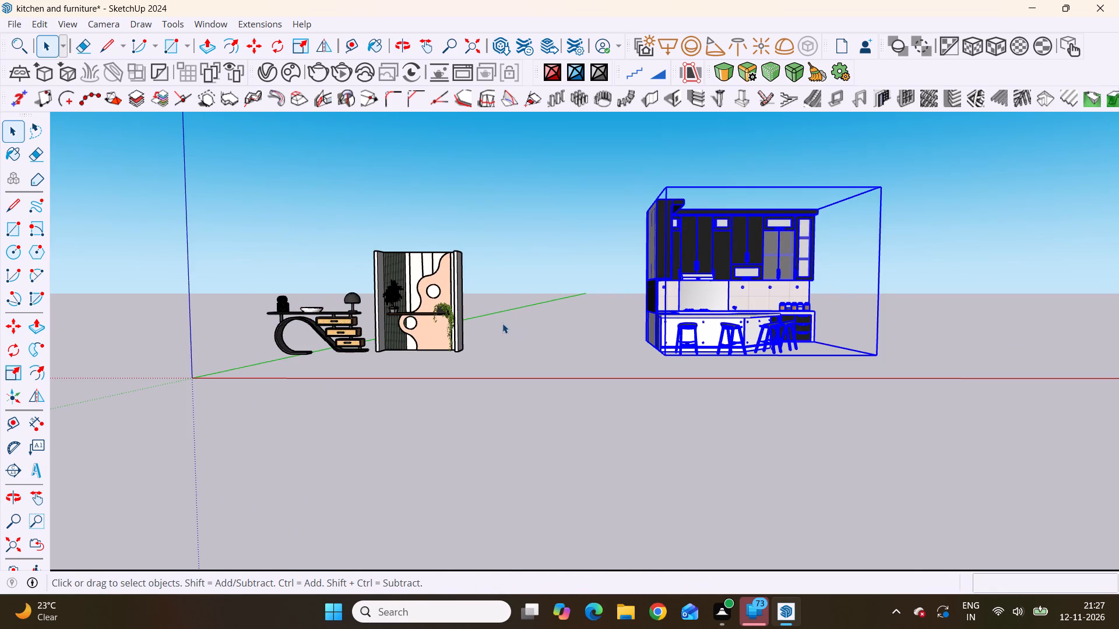
# Draw an upright rectangle about 6' 7" by 8' in the gap between the wall niche and the kitchen set, matching the niche's height.
pyautogui.press('r')
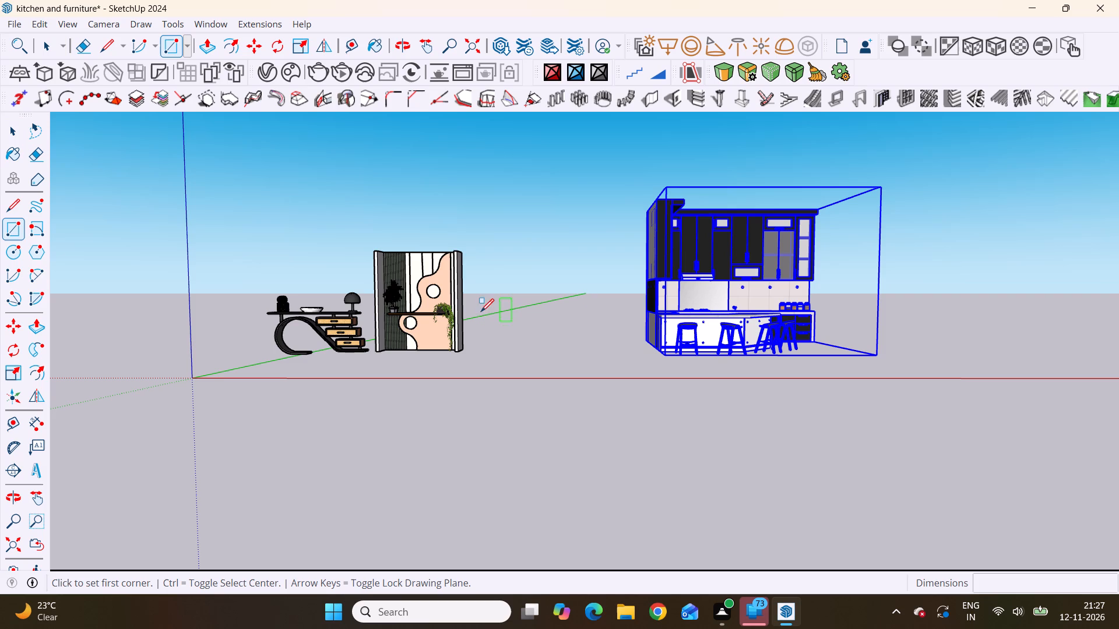
pyautogui.click(490, 255)
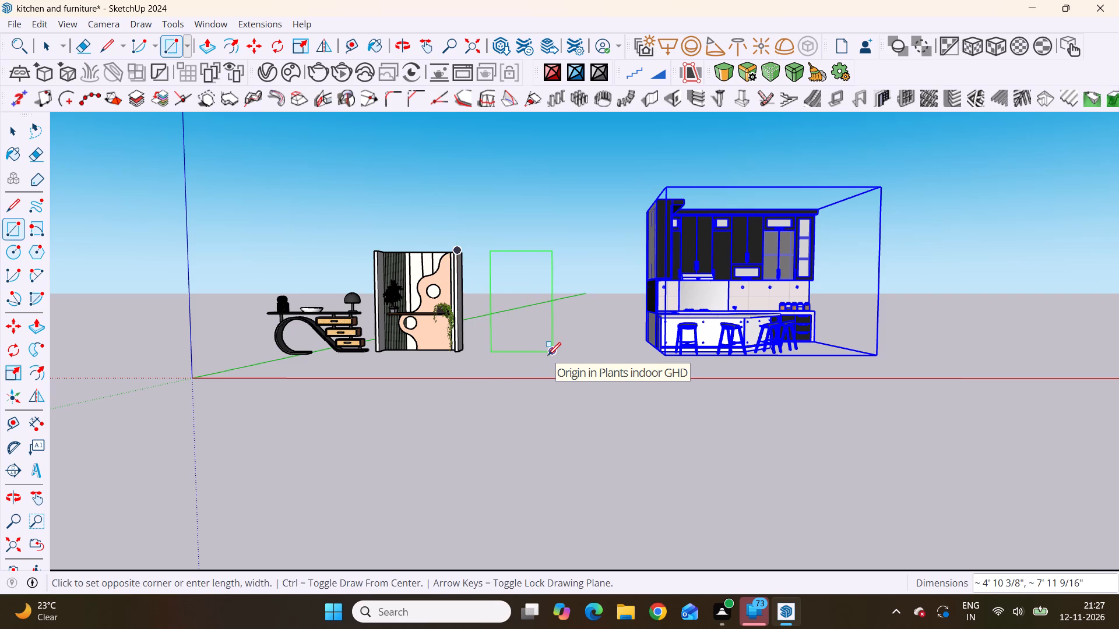
pyautogui.scroll(4, 548, 355)
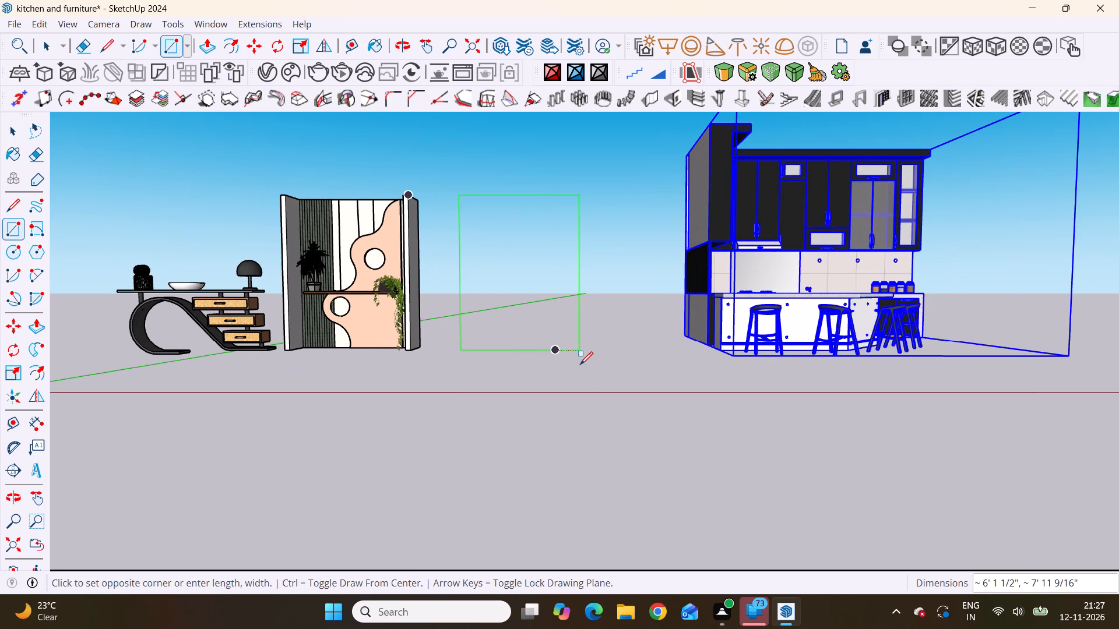
pyautogui.scroll(-5, 575, 365)
pyautogui.moveTo(574, 364); pyautogui.dragTo(615, 441, button='middle')
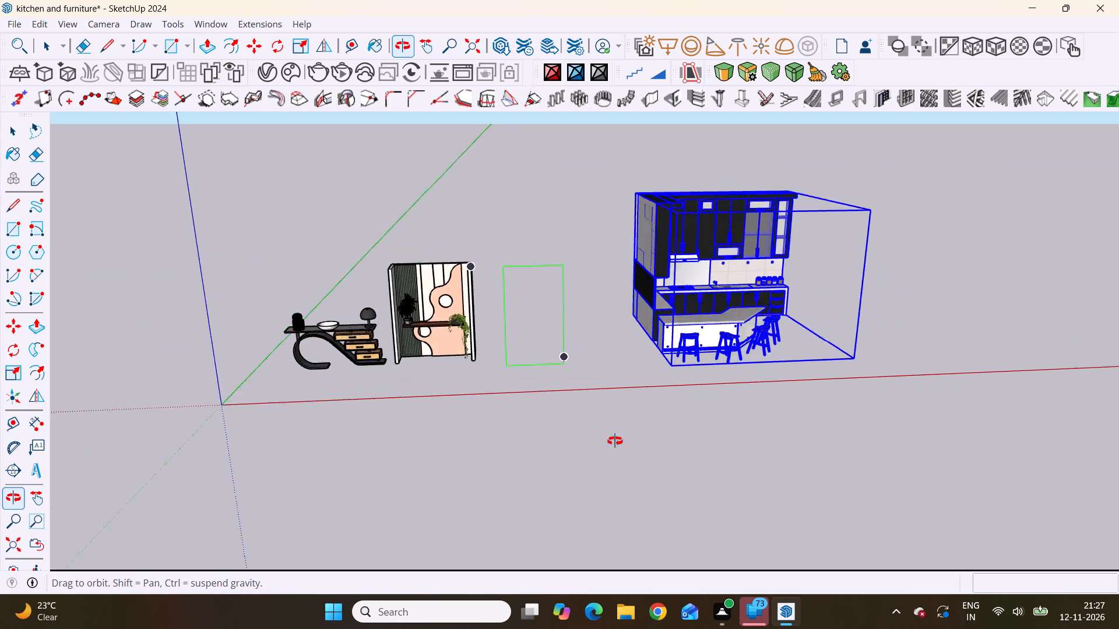
pyautogui.moveTo(615, 441); pyautogui.dragTo(589, 494, button='middle')
pyautogui.scroll(2, 589, 367)
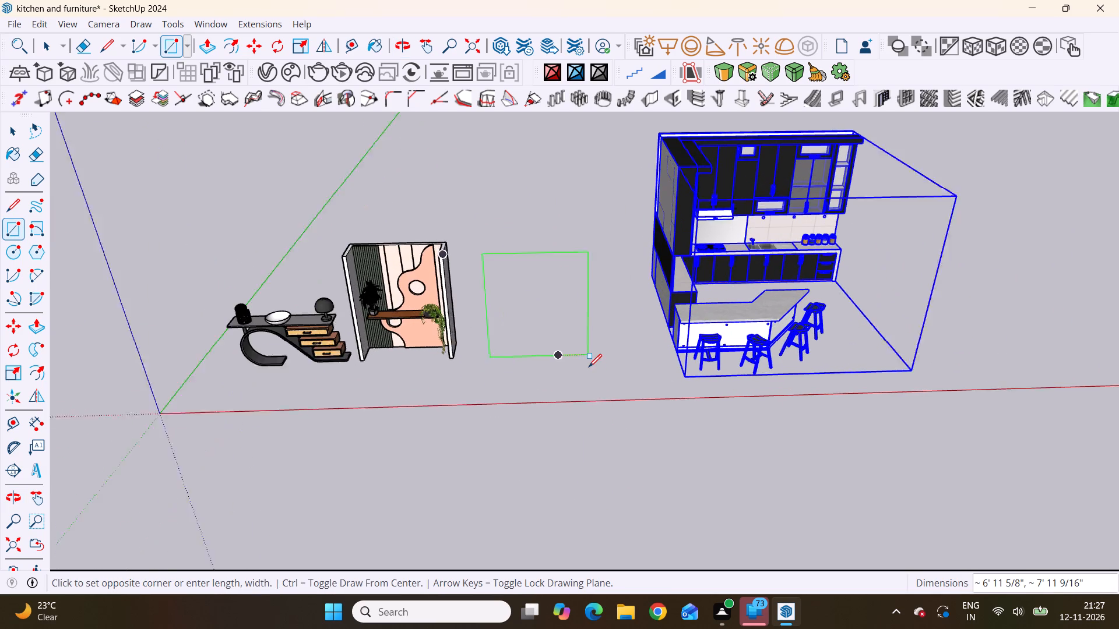
pyautogui.scroll(1, 589, 367)
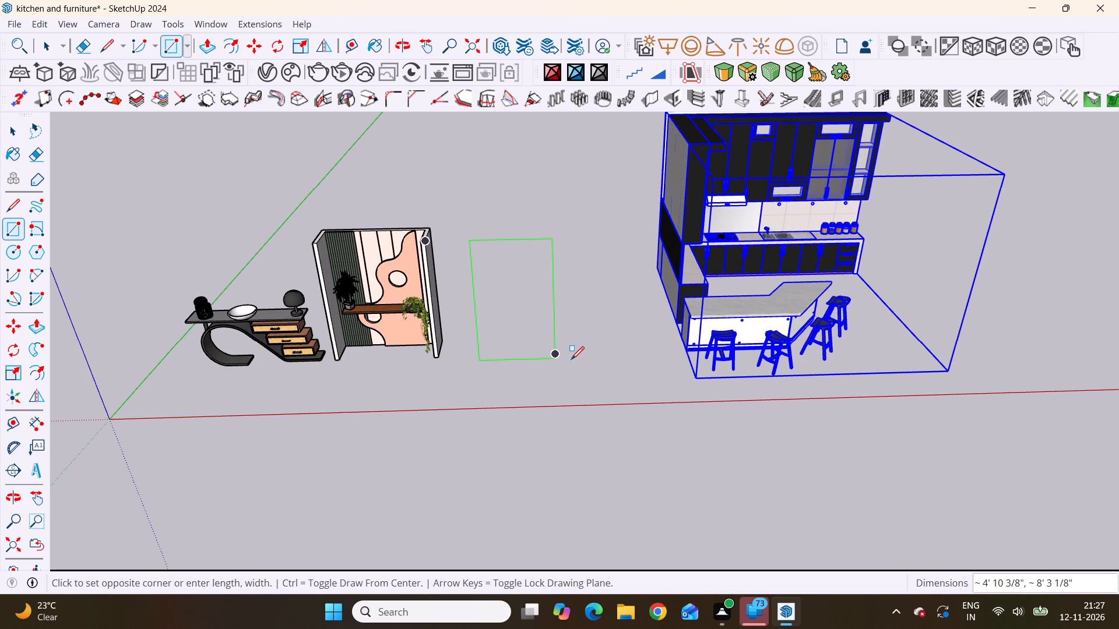
pyautogui.scroll(7, 571, 359)
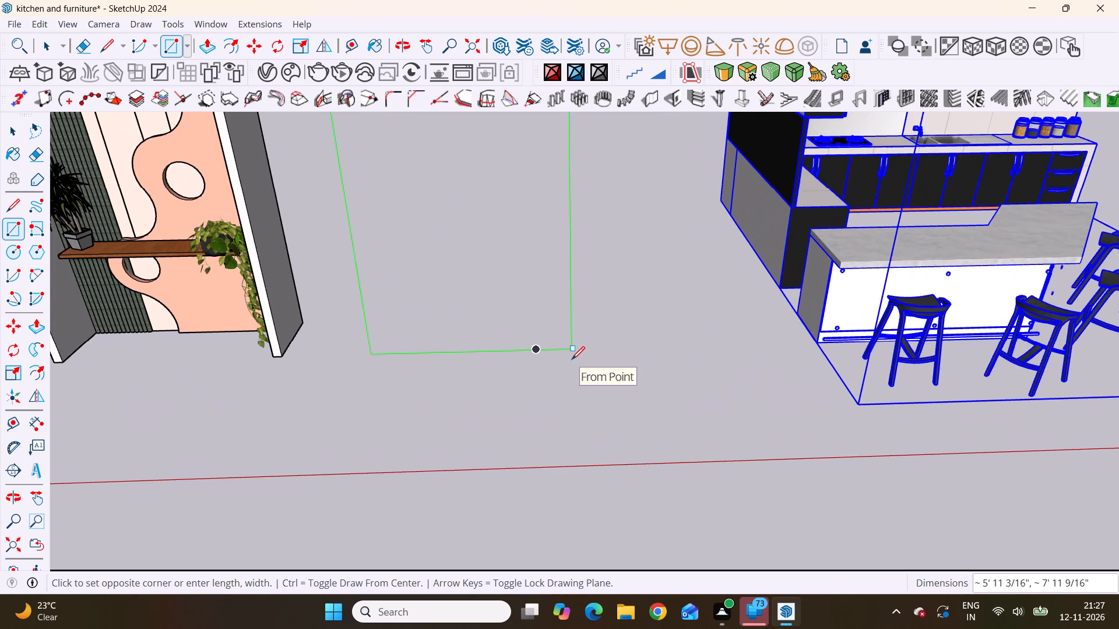
pyautogui.scroll(-7, 572, 359)
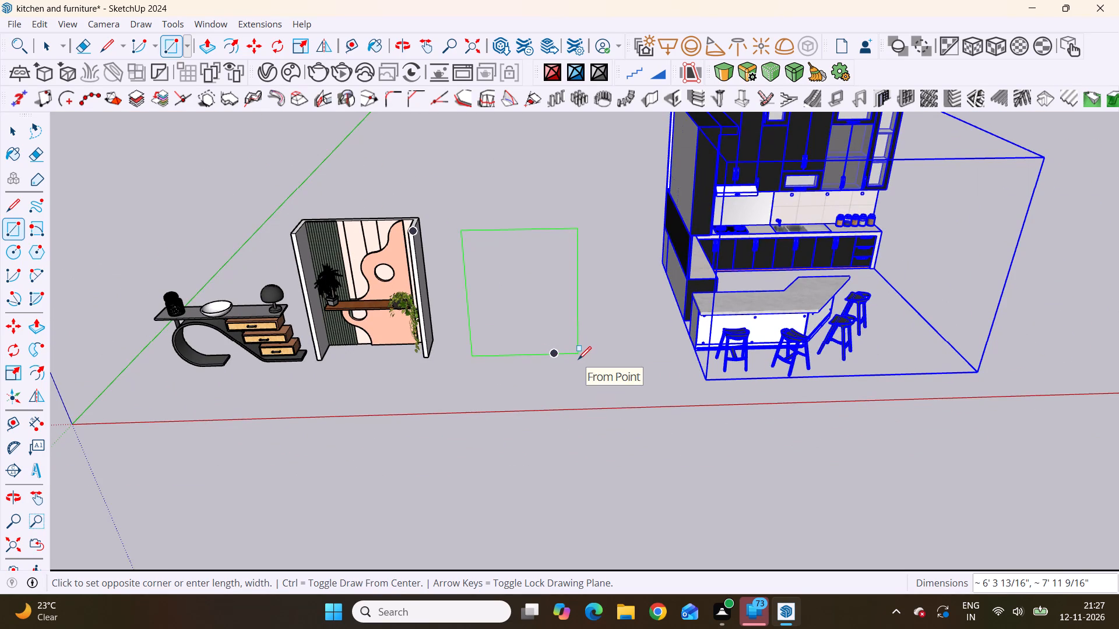
pyautogui.click(583, 357)
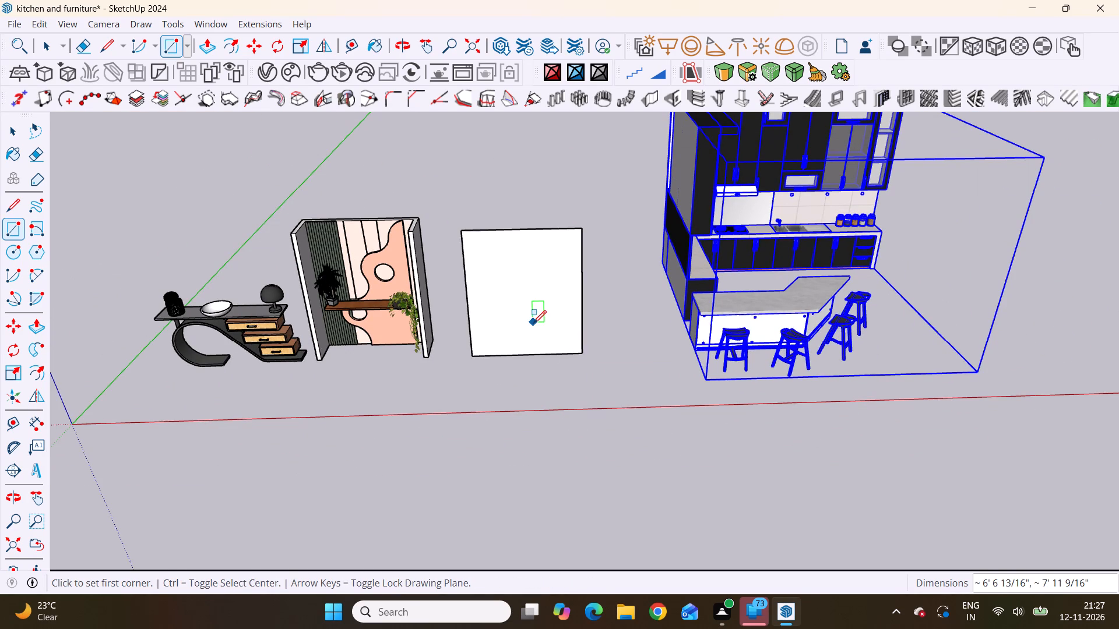
pyautogui.scroll(-3, 533, 323)
pyautogui.moveTo(531, 337); pyautogui.dragTo(798, 496, button='middle')
pyautogui.scroll(1, 501, 198)
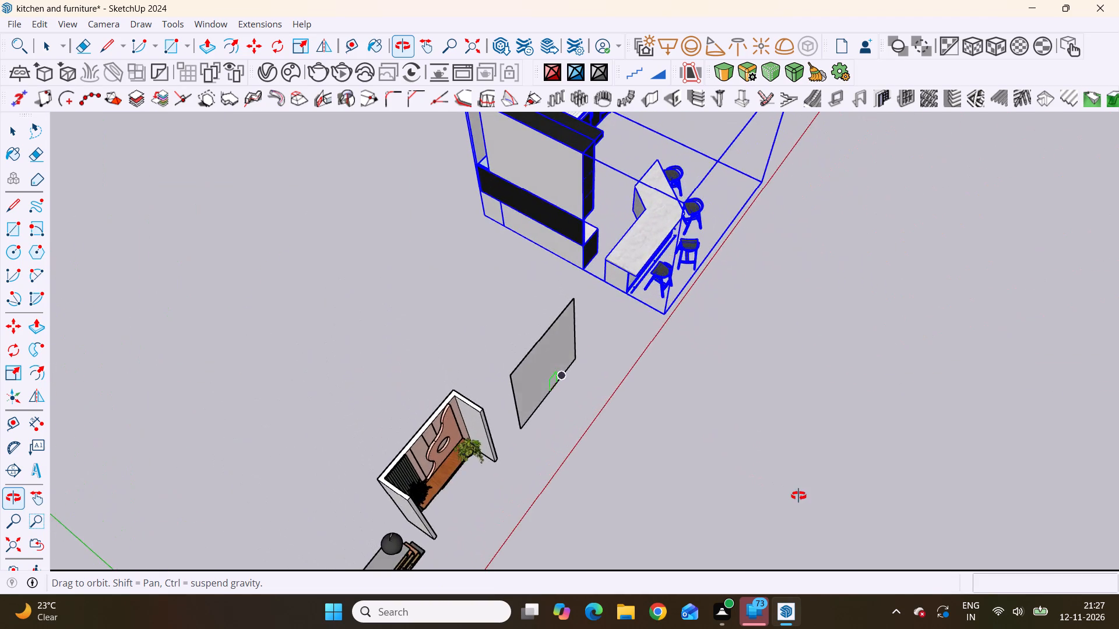
pyautogui.moveTo(798, 496); pyautogui.dragTo(505, 368, button='middle')
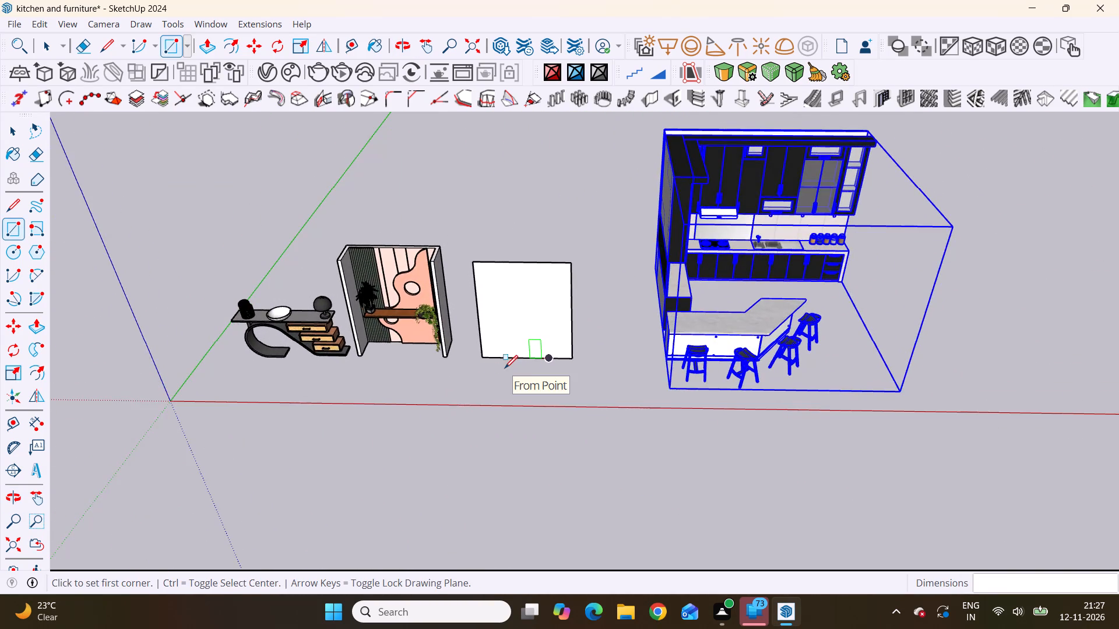
pyautogui.scroll(5, 505, 368)
pyautogui.moveTo(505, 368); pyautogui.dragTo(532, 323, button='middle')
pyautogui.scroll(-1, 532, 323)
pyautogui.moveTo(532, 323); pyautogui.dragTo(539, 309)
pyautogui.press('space')
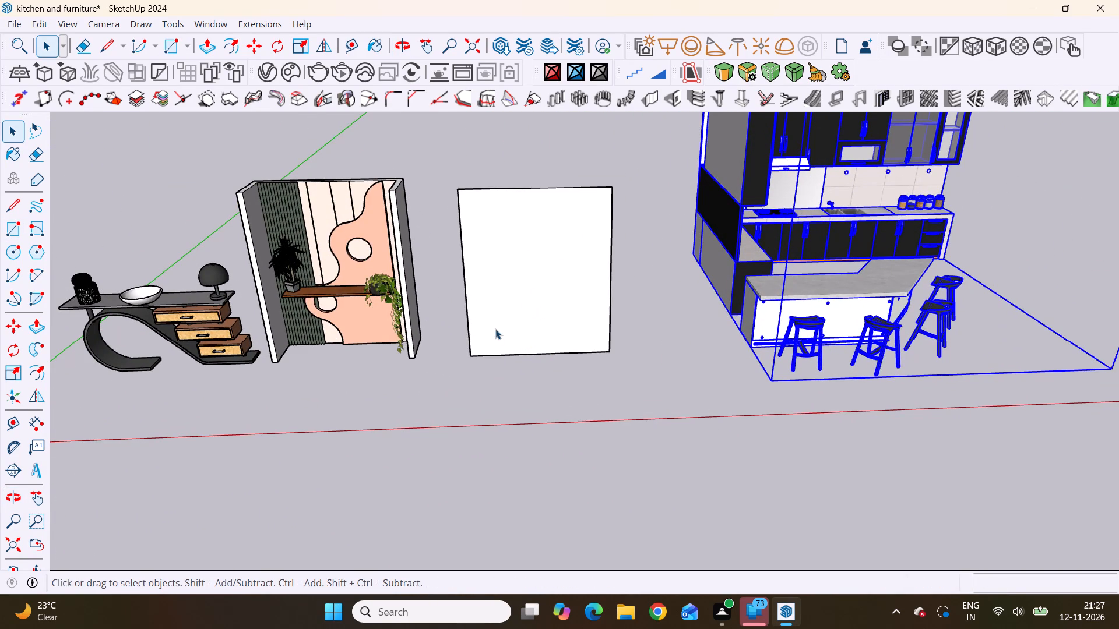
# Push/Pull the upright rectangle between the wall niche and the kitchen set to a thickness of 9".
pyautogui.doubleClick(526, 280)
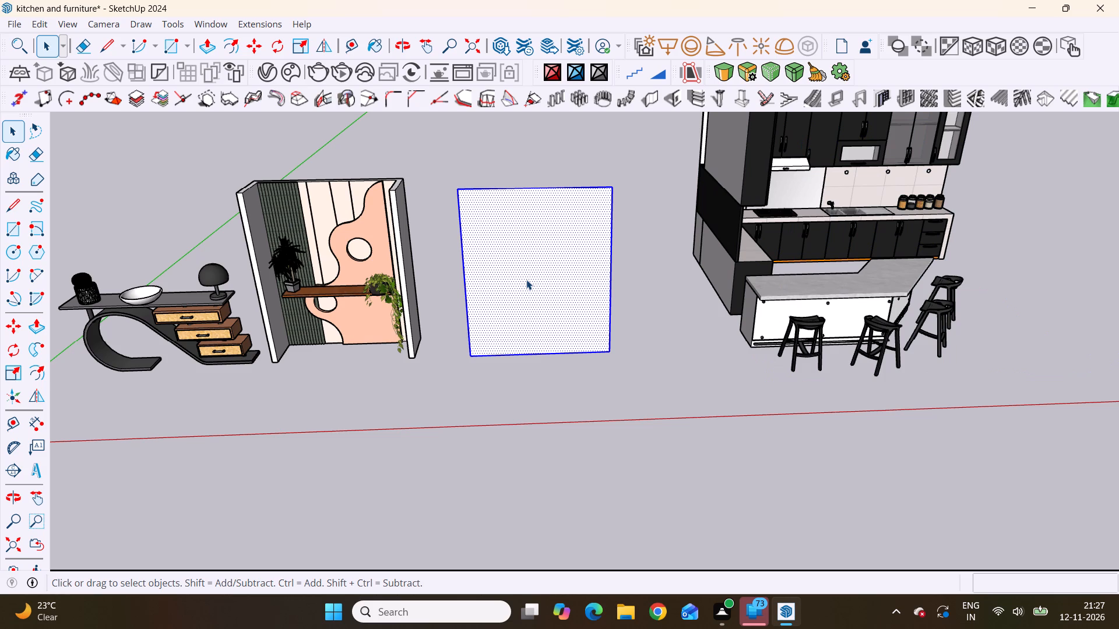
pyautogui.doubleClick(526, 280)
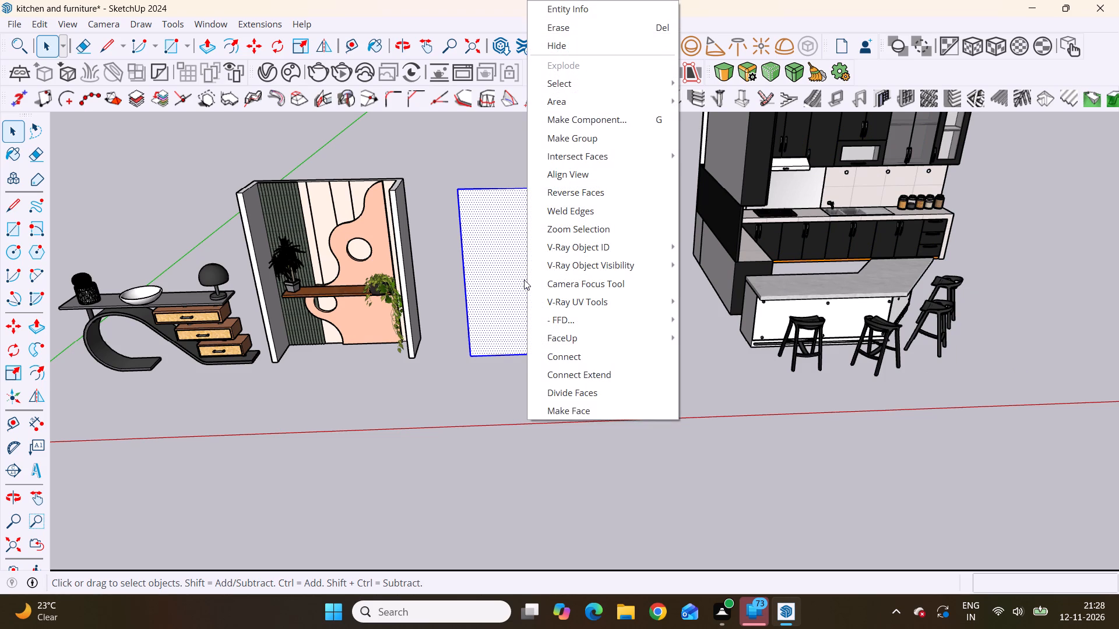
pyautogui.click(426, 205)
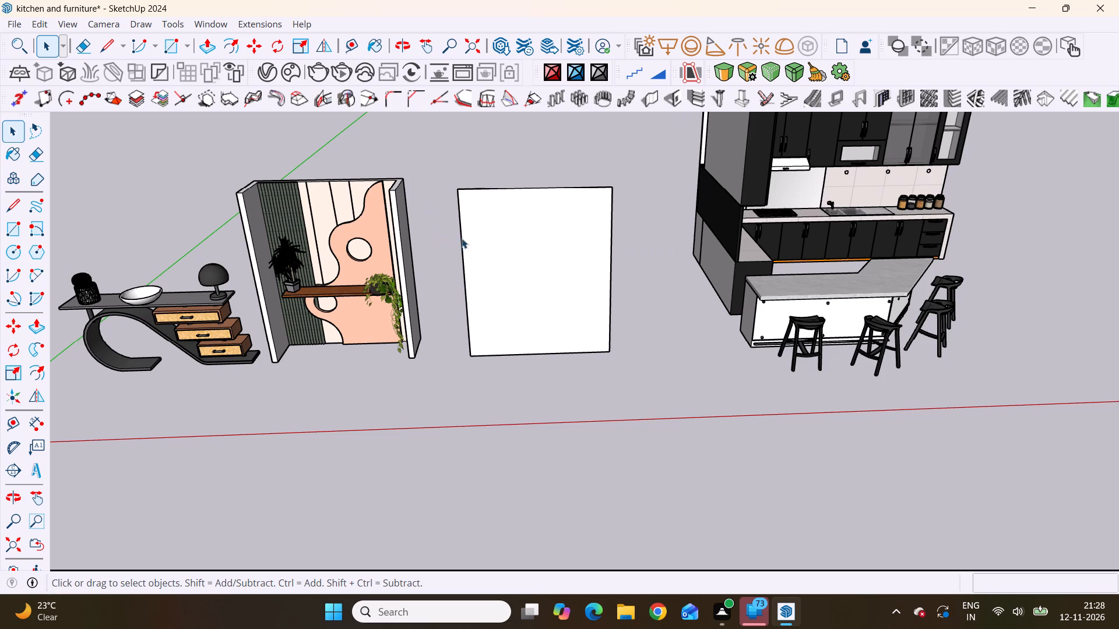
pyautogui.doubleClick(477, 236)
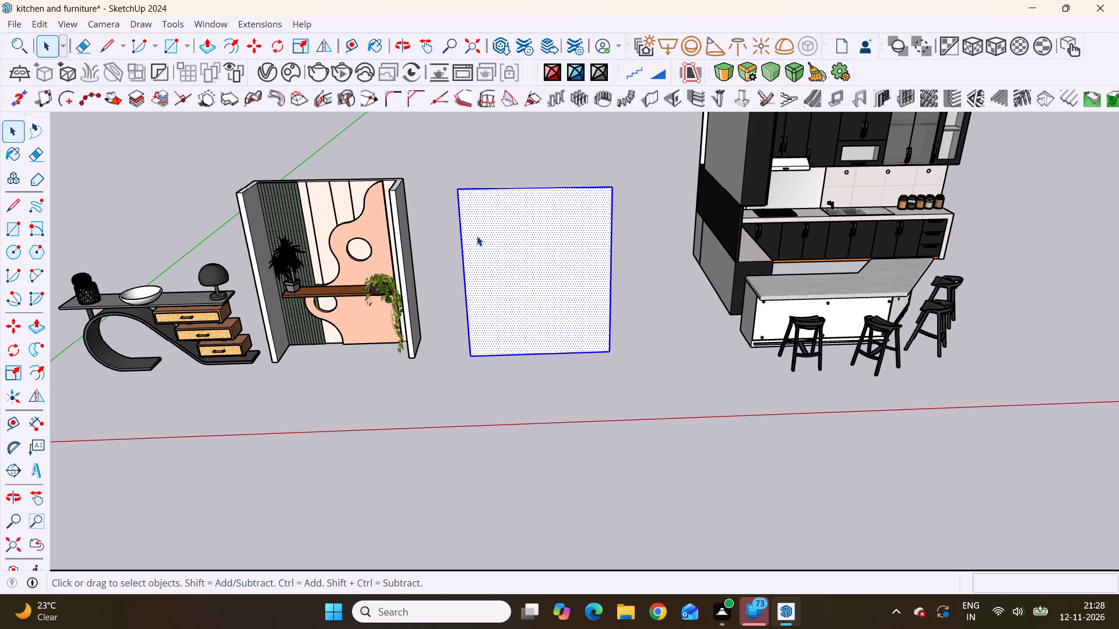
pyautogui.press('p')
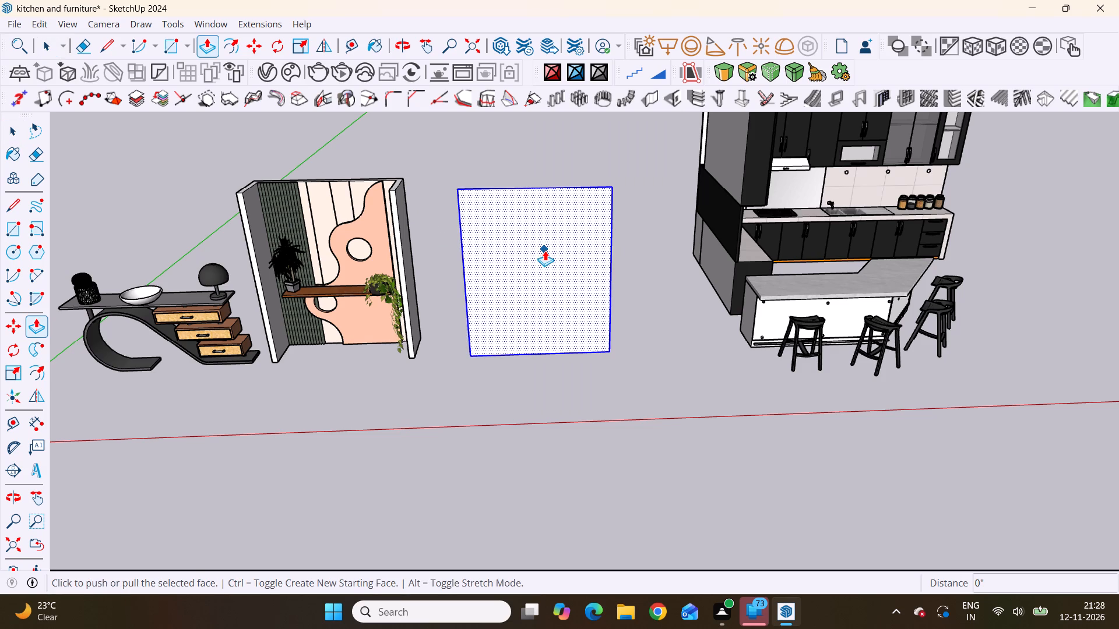
pyautogui.click(545, 250)
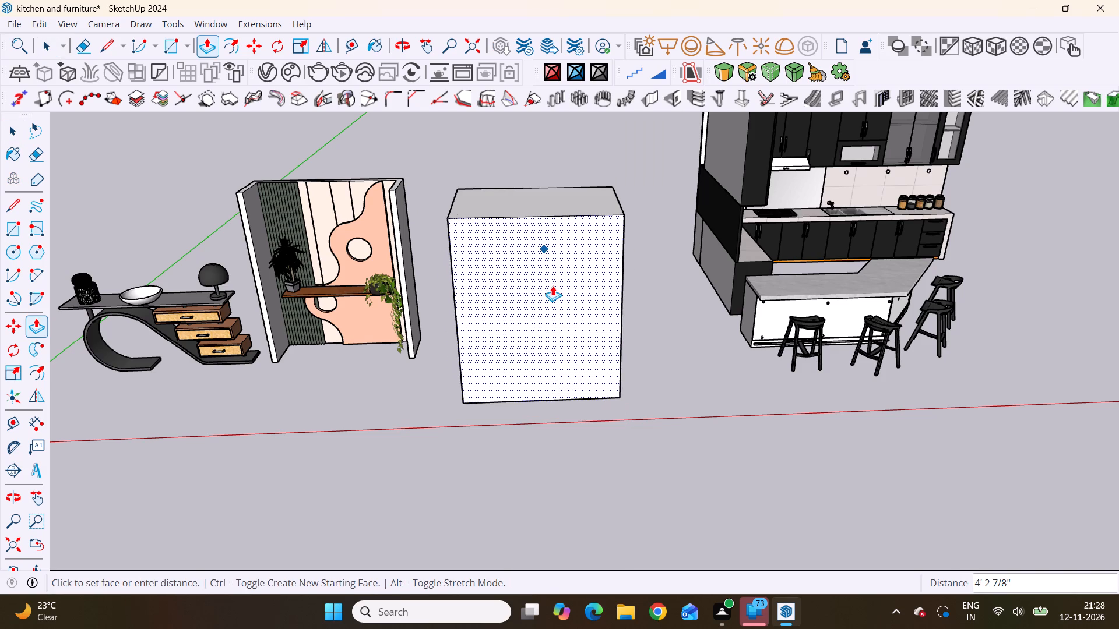
pyautogui.scroll(4, 558, 256)
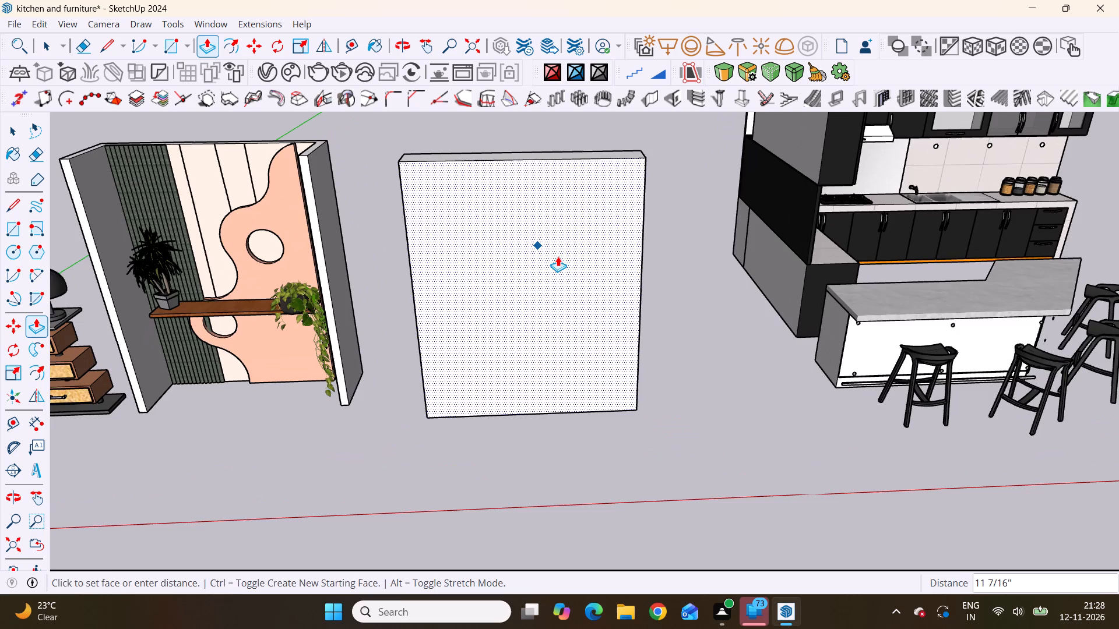
pyautogui.moveTo(594, 246); pyautogui.dragTo(847, 267, button='middle')
pyautogui.scroll(1, 847, 267)
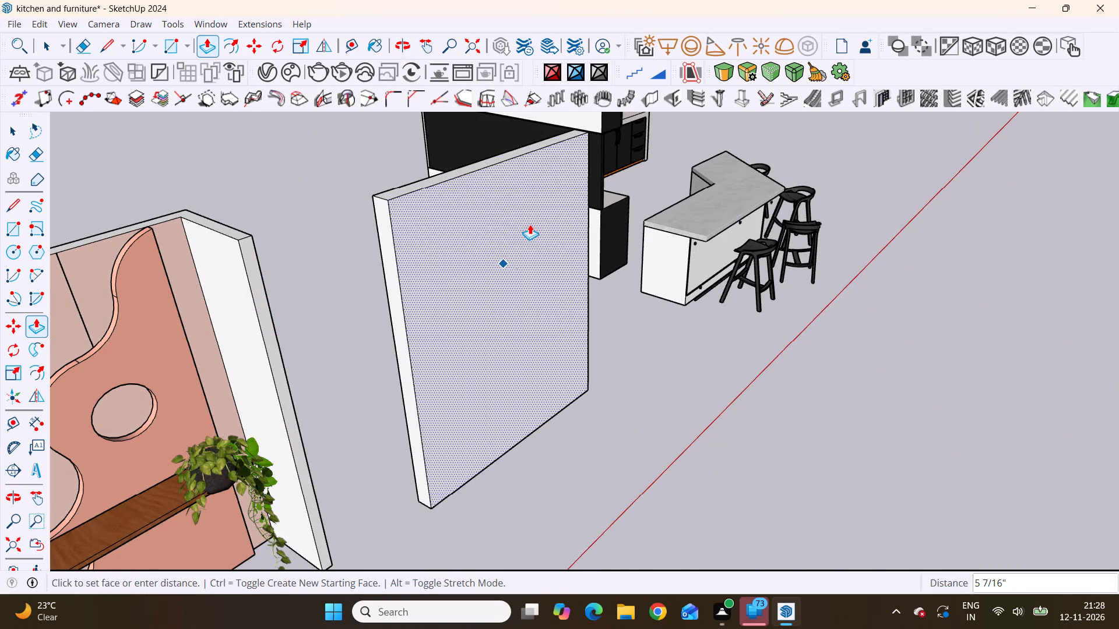
pyautogui.press('9')
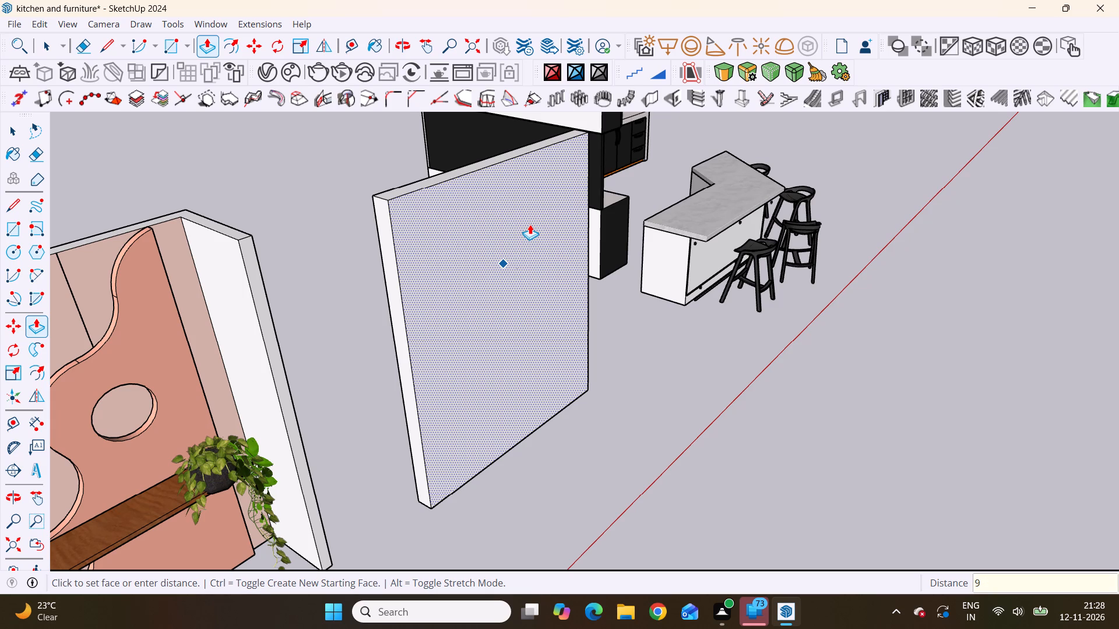
pyautogui.hotkey('shift', '"')
pyautogui.press('Return')
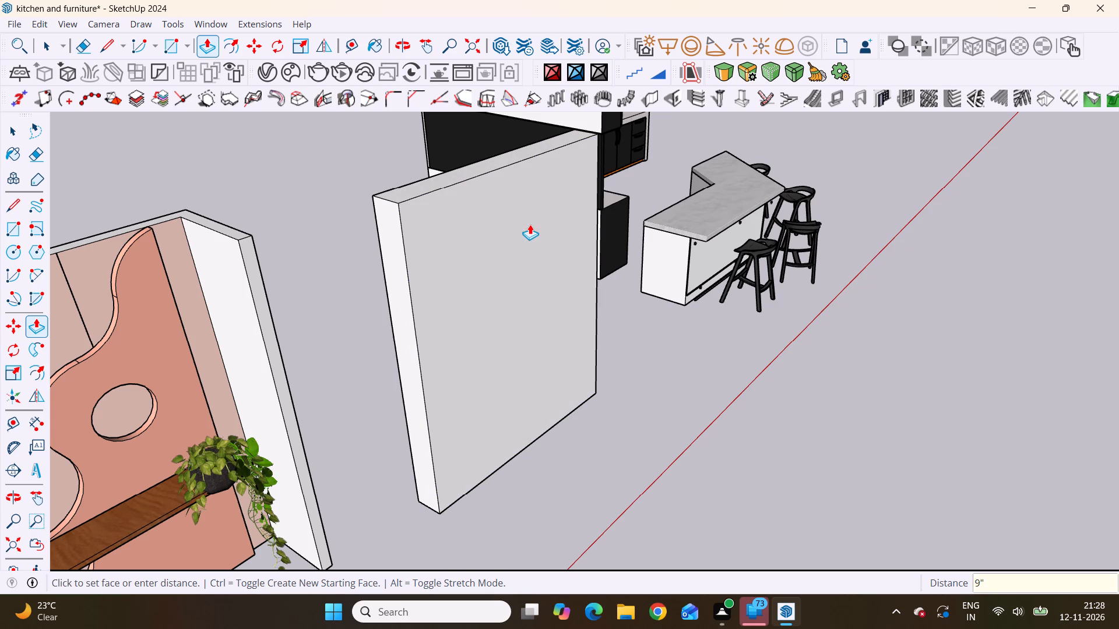
# Examine the thickened panel beside the wall niche and kitchen set from several angles and distances.
pyautogui.scroll(-10, 369, 277)
pyautogui.scroll(1, 491, 296)
pyautogui.moveTo(446, 303); pyautogui.dragTo(279, 328, button='middle')
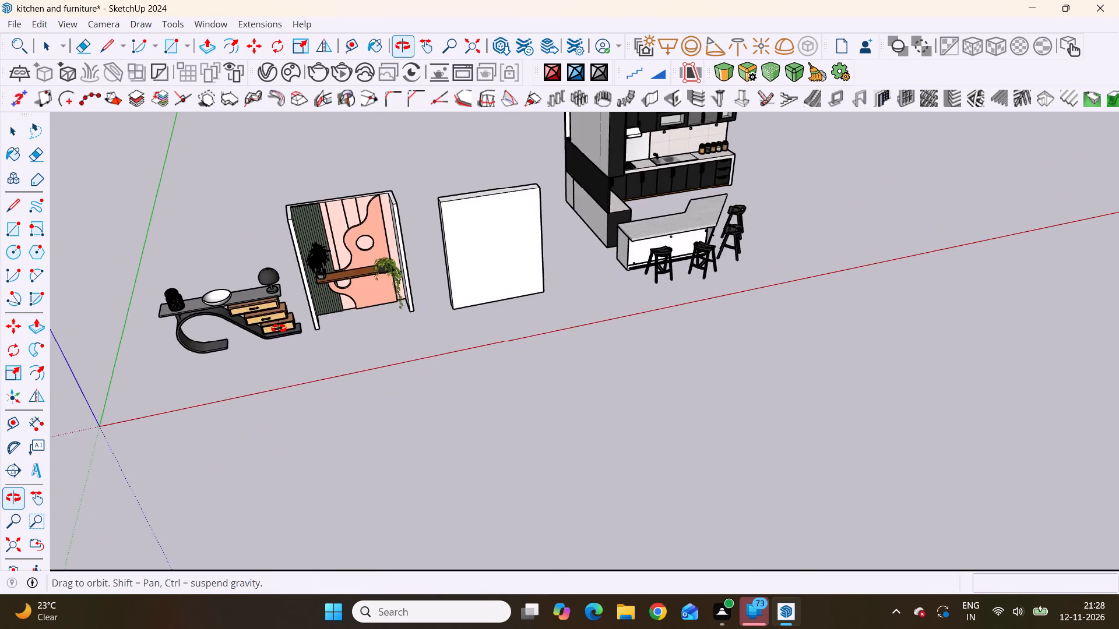
pyautogui.moveTo(279, 328); pyautogui.dragTo(216, 288, button='middle')
pyautogui.scroll(-1, 58, 275)
pyautogui.scroll(8, 547, 295)
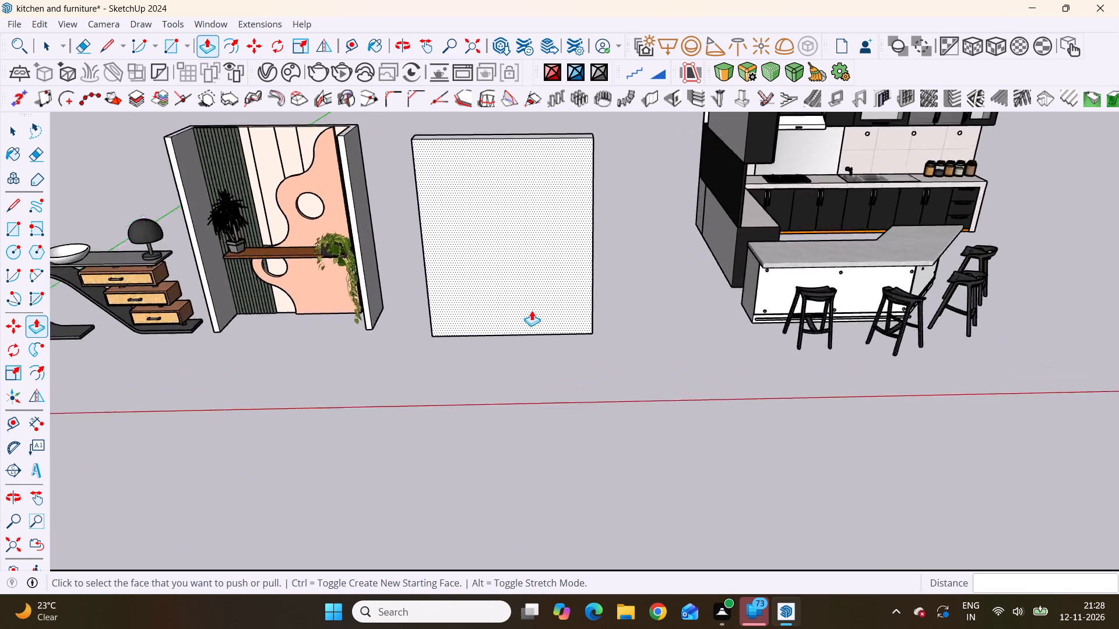
pyautogui.scroll(2, 532, 310)
pyautogui.moveTo(528, 333); pyautogui.dragTo(399, 198, button='middle')
pyautogui.scroll(1, 669, 373)
pyautogui.scroll(-3, 404, 278)
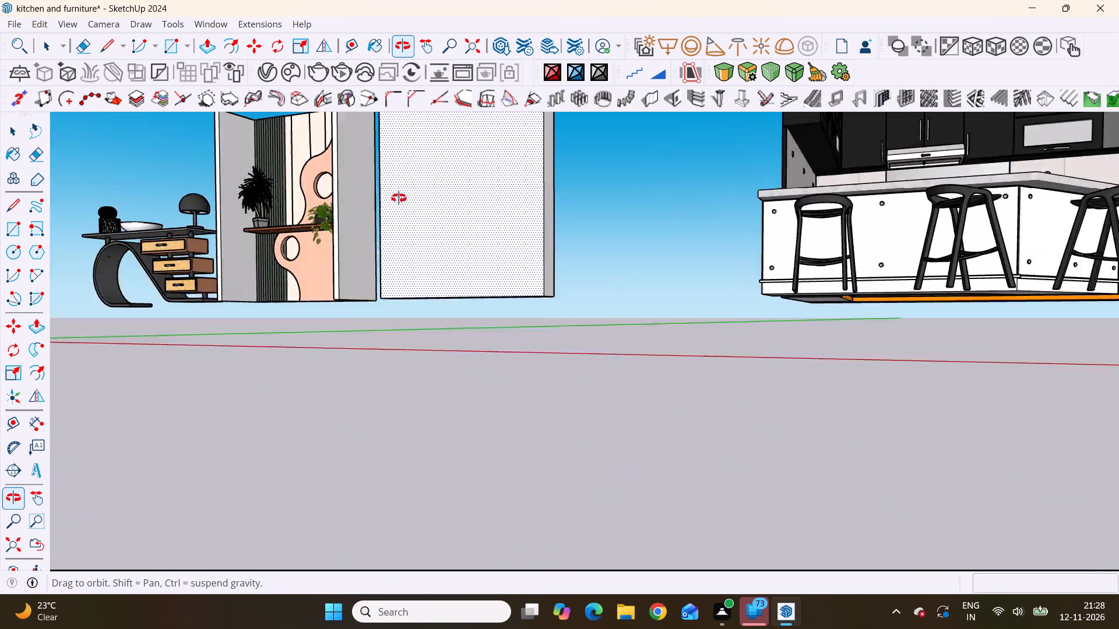
pyautogui.moveTo(399, 198); pyautogui.dragTo(417, 180, button='middle')
pyautogui.scroll(-18, 495, 150)
pyautogui.moveTo(649, 264); pyautogui.dragTo(864, 367, button='middle')
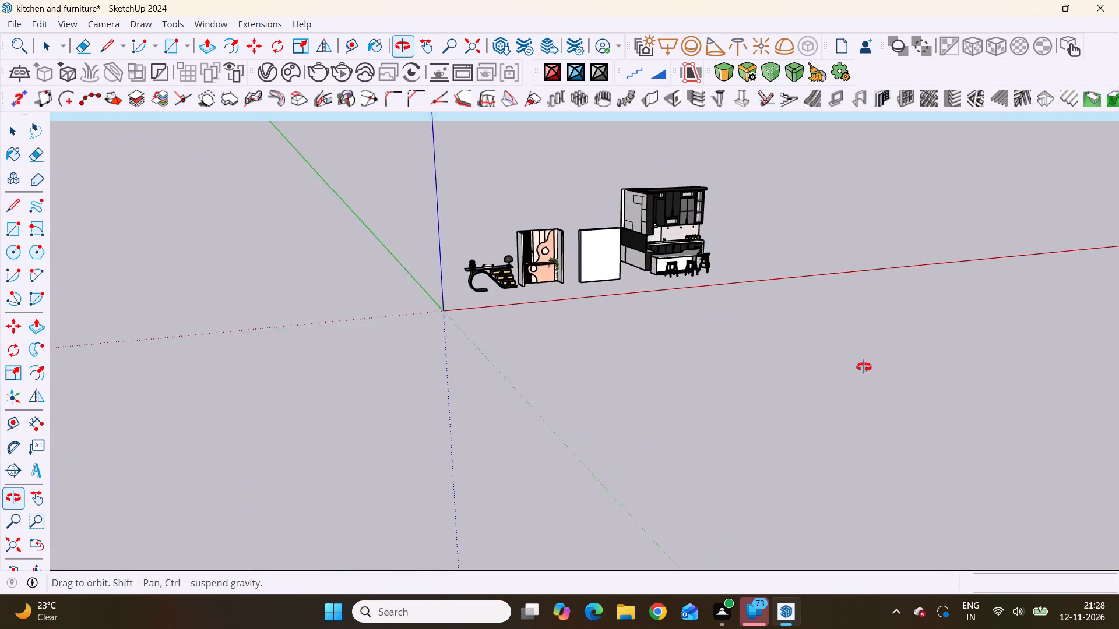
pyautogui.moveTo(864, 367); pyautogui.dragTo(840, 377, button='middle')
pyautogui.scroll(1, 840, 377)
pyautogui.scroll(4, 610, 220)
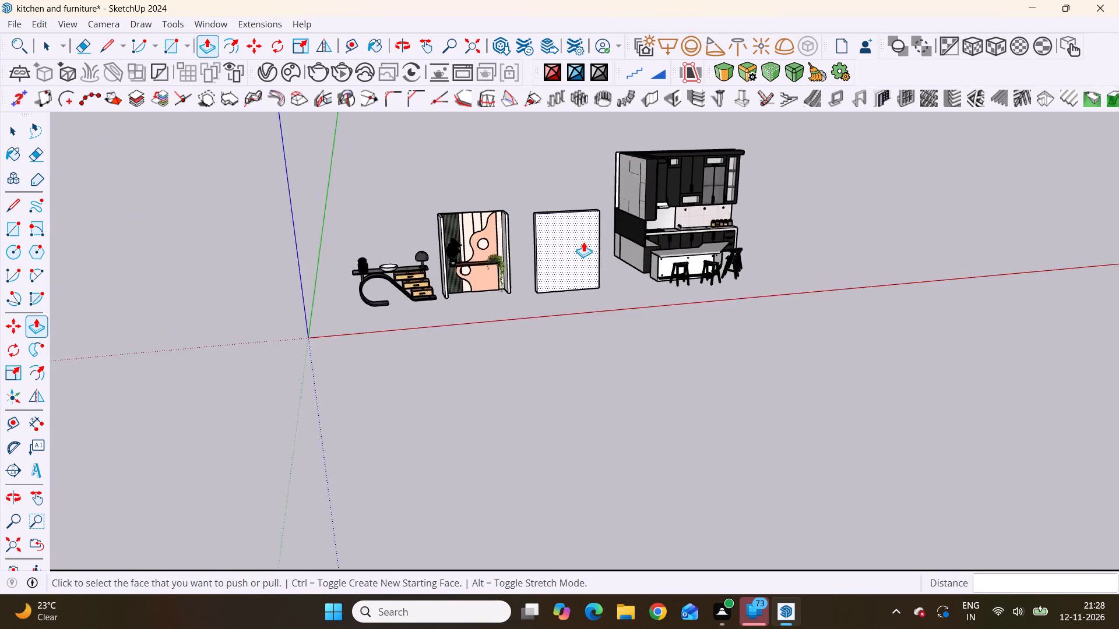
pyautogui.scroll(6, 583, 242)
# Select all the connected geometry of the 9" thick panel and make it a group.
pyautogui.press('space')
pyautogui.tripleClick(515, 264)
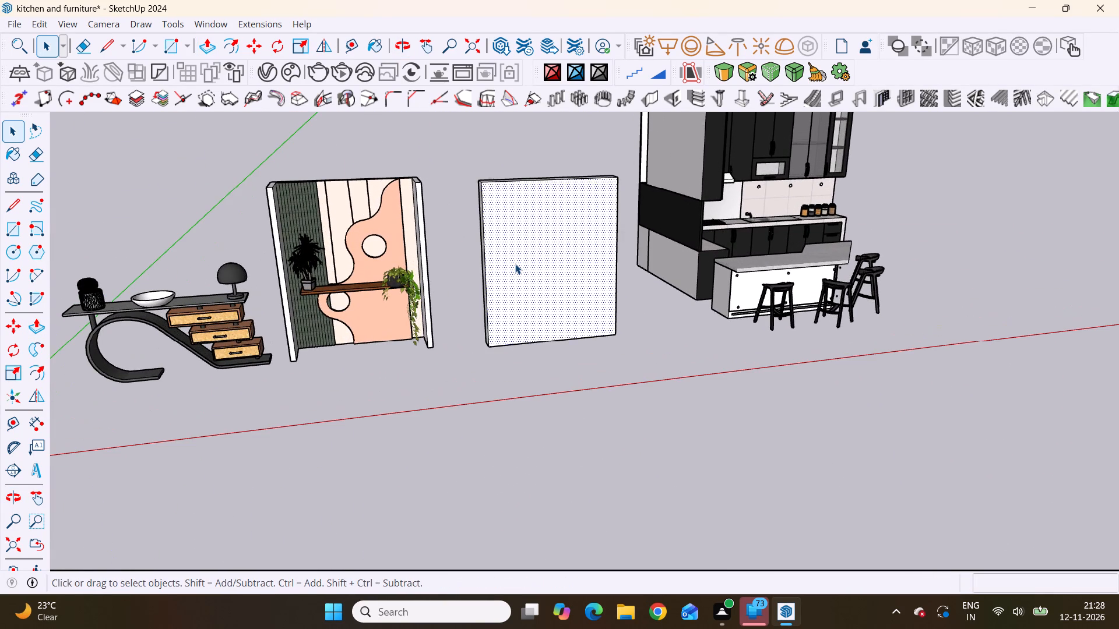
pyautogui.rightClick(515, 264)
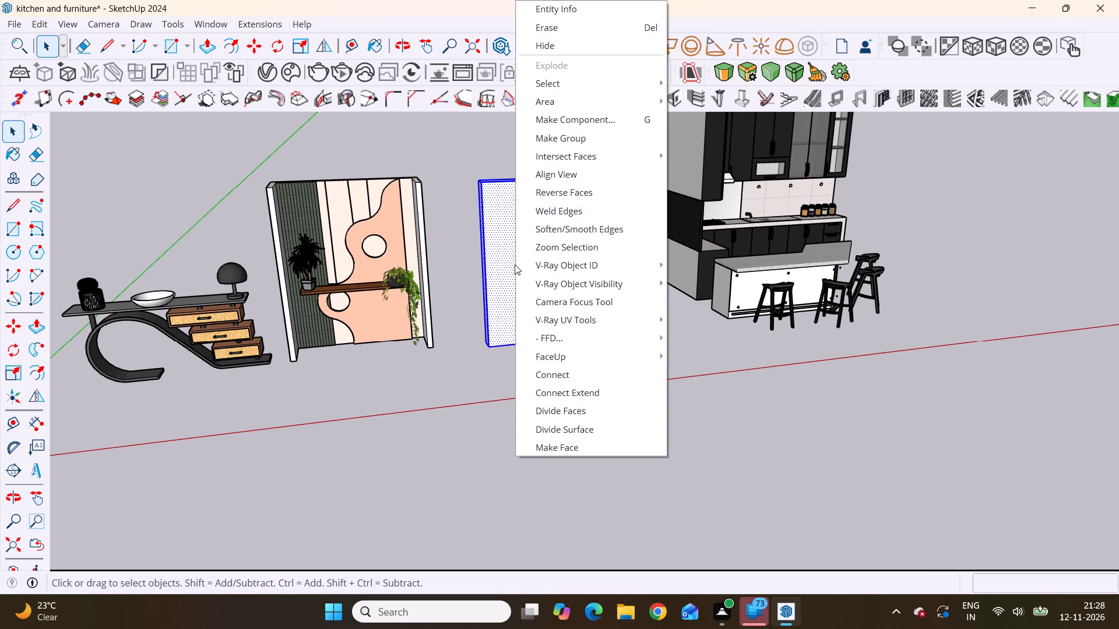
pyautogui.click(547, 139)
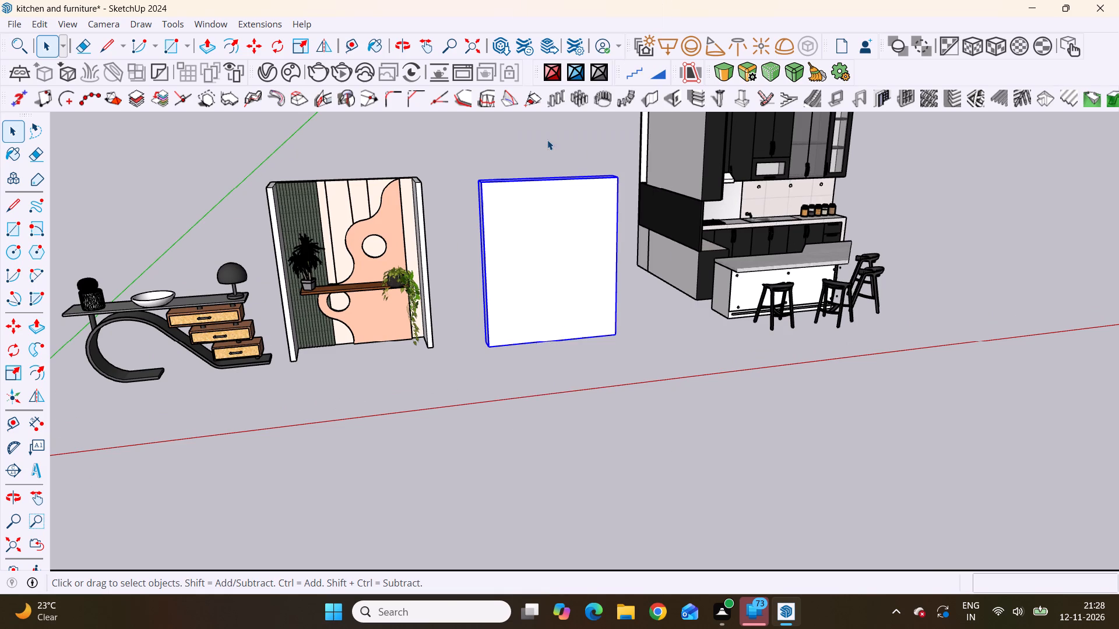
# Move the panel group about 1' 10" along the red axis towards the wall niche, leaving a narrow gap between them.
pyautogui.scroll(-6, 533, 233)
pyautogui.moveTo(546, 256); pyautogui.dragTo(892, 610, button='middle')
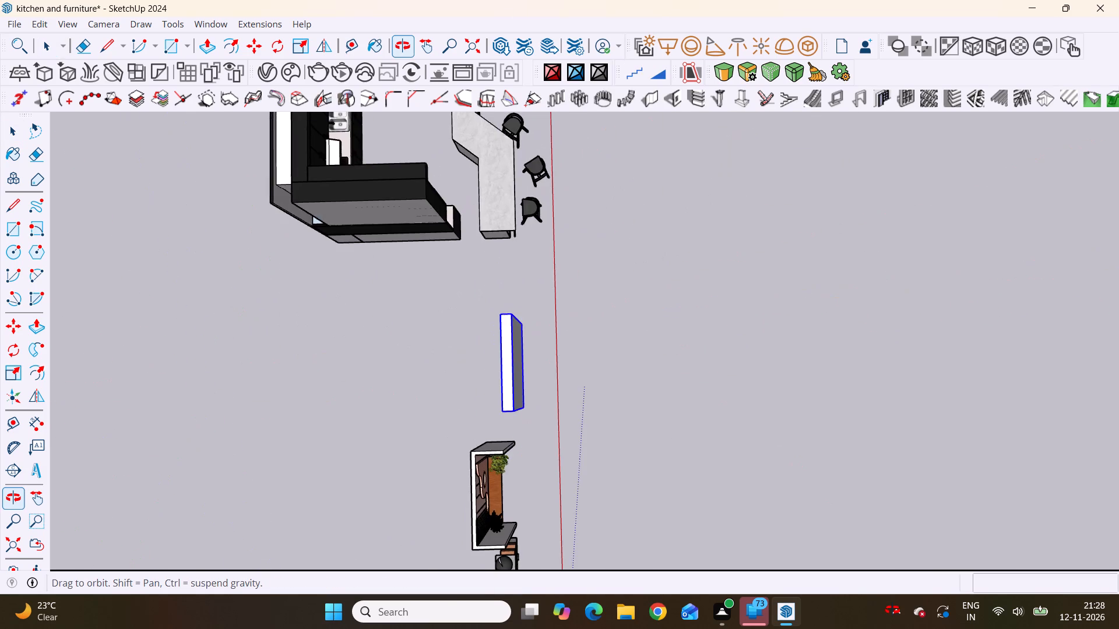
pyautogui.moveTo(892, 610); pyautogui.dragTo(328, 277, button='middle')
pyautogui.scroll(1, 326, 277)
pyautogui.scroll(5, 564, 242)
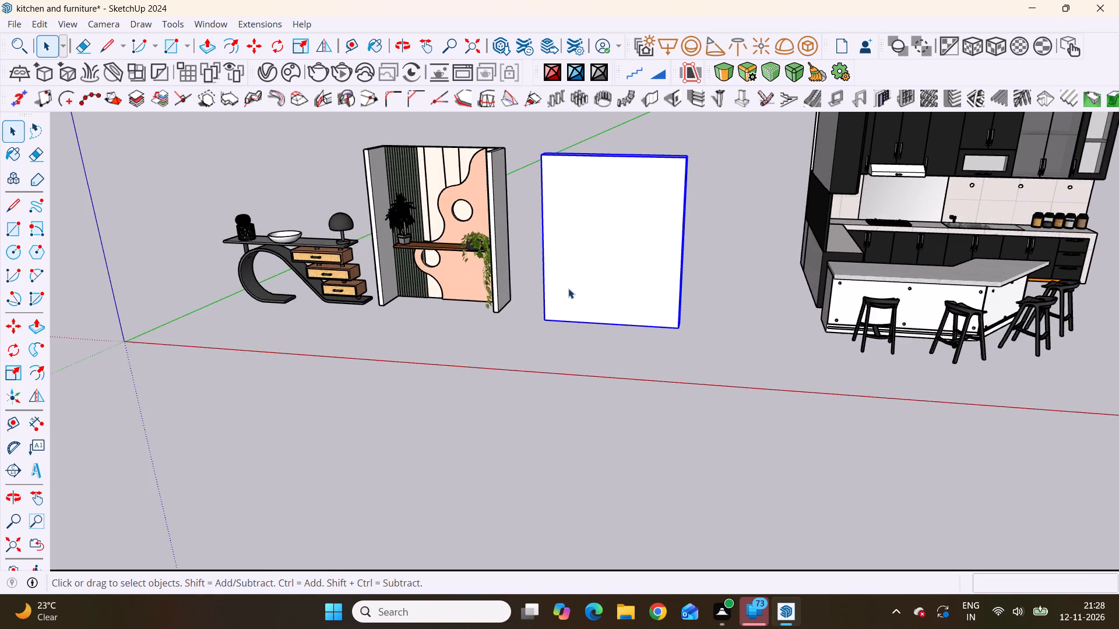
pyautogui.scroll(1, 571, 298)
pyautogui.moveTo(629, 302); pyautogui.dragTo(671, 287, button='middle')
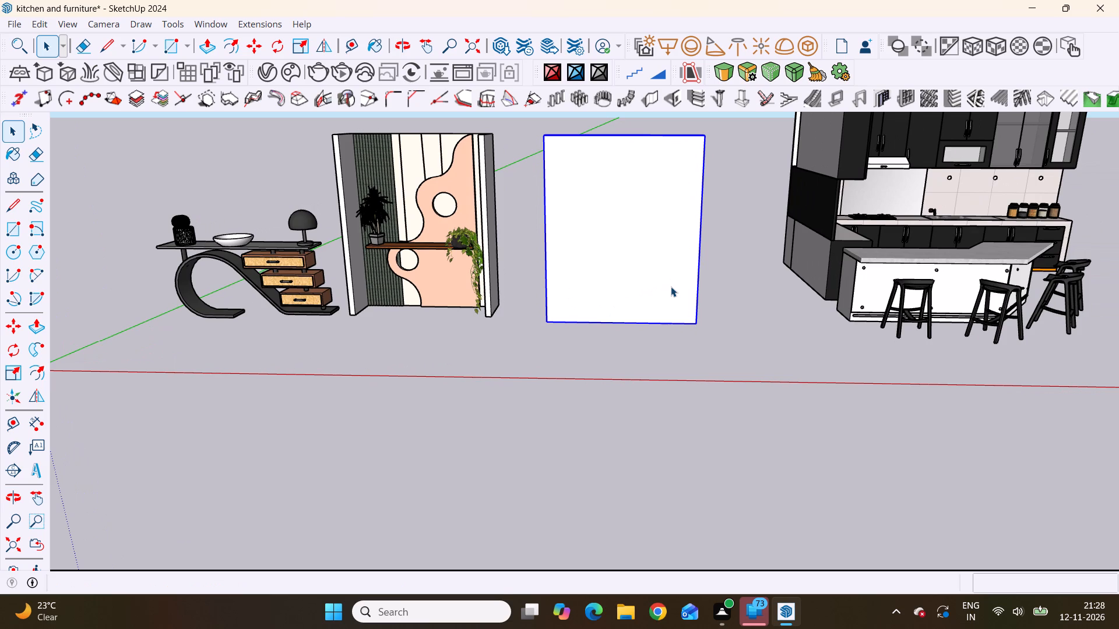
pyautogui.press('m')
pyautogui.scroll(2, 531, 362)
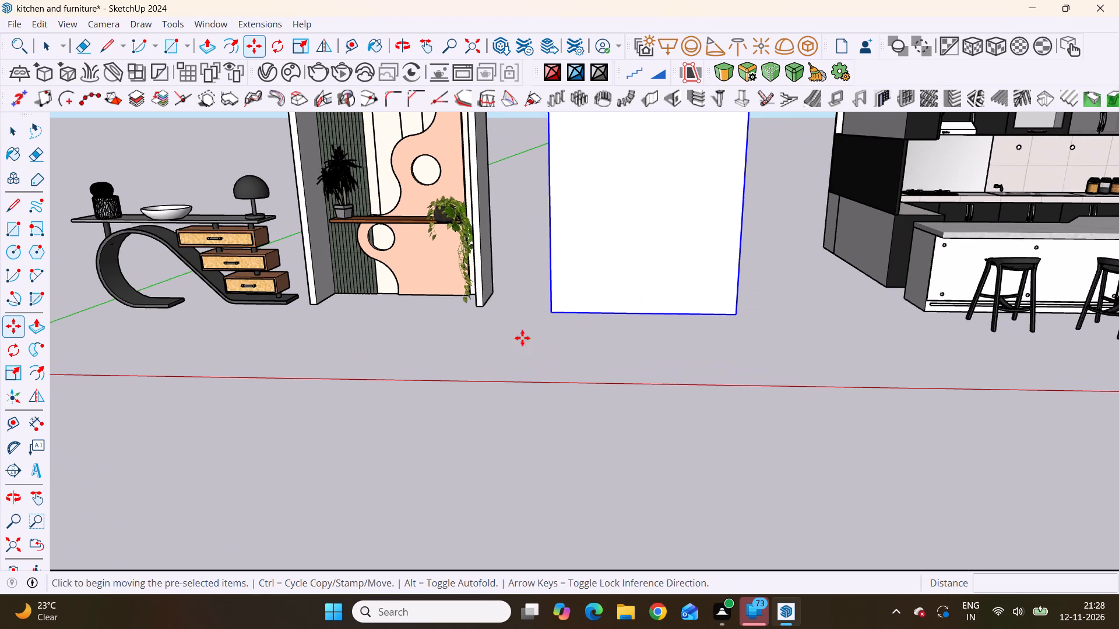
pyautogui.click(550, 315)
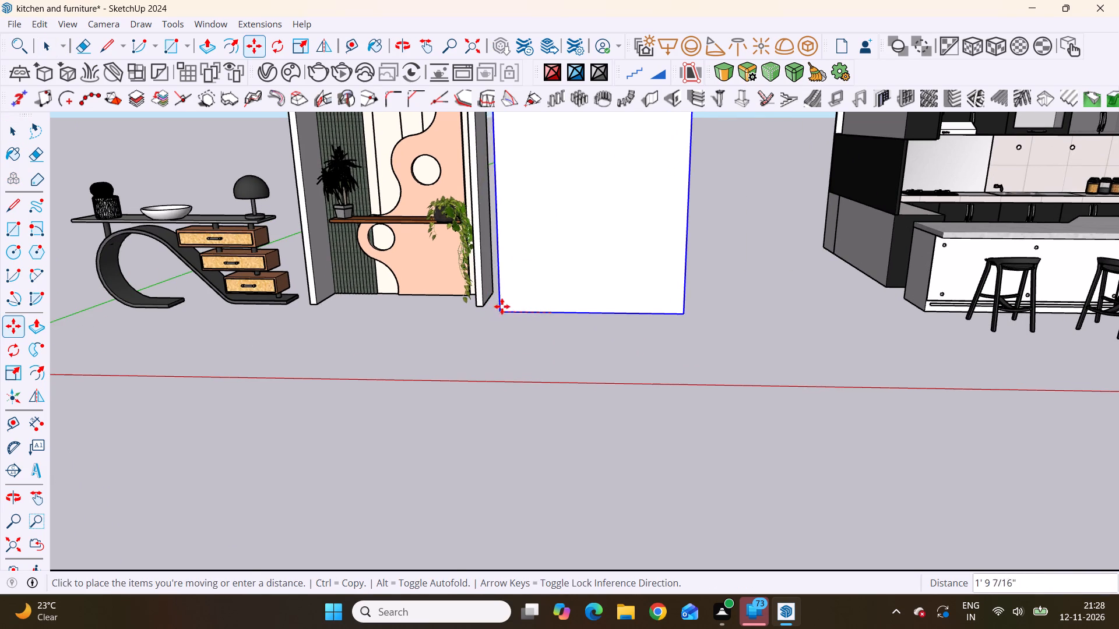
pyautogui.scroll(5, 502, 305)
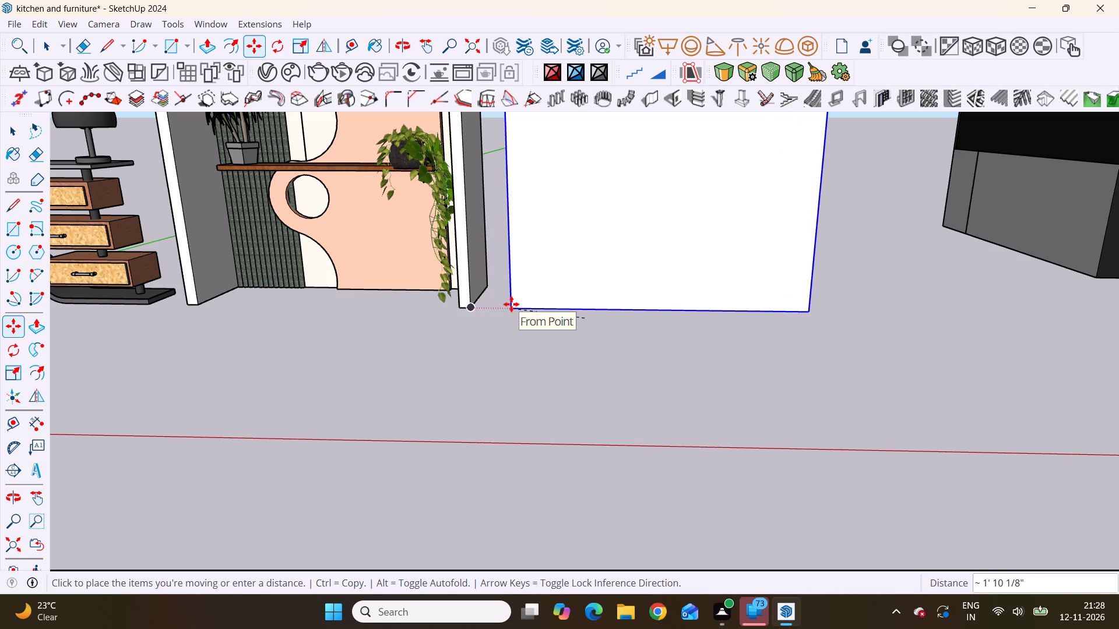
pyautogui.click(511, 304)
pyautogui.scroll(-12, 480, 323)
pyautogui.moveTo(526, 271); pyautogui.dragTo(547, 265, button='middle')
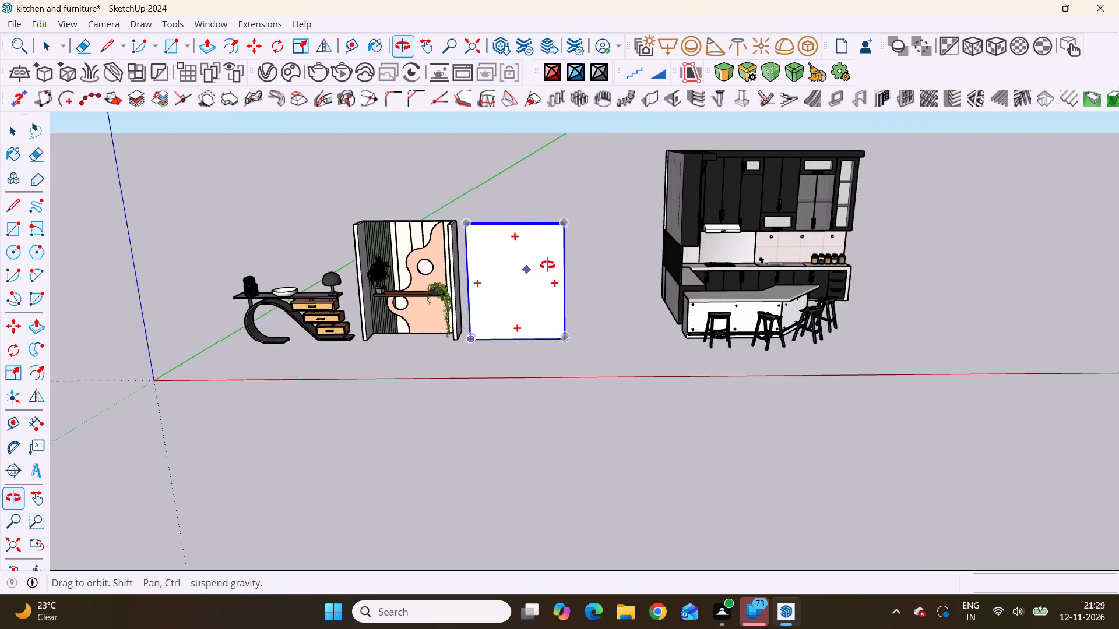
pyautogui.moveTo(547, 265); pyautogui.dragTo(557, 207, button='middle')
pyautogui.scroll(5, 534, 296)
pyautogui.press('space')
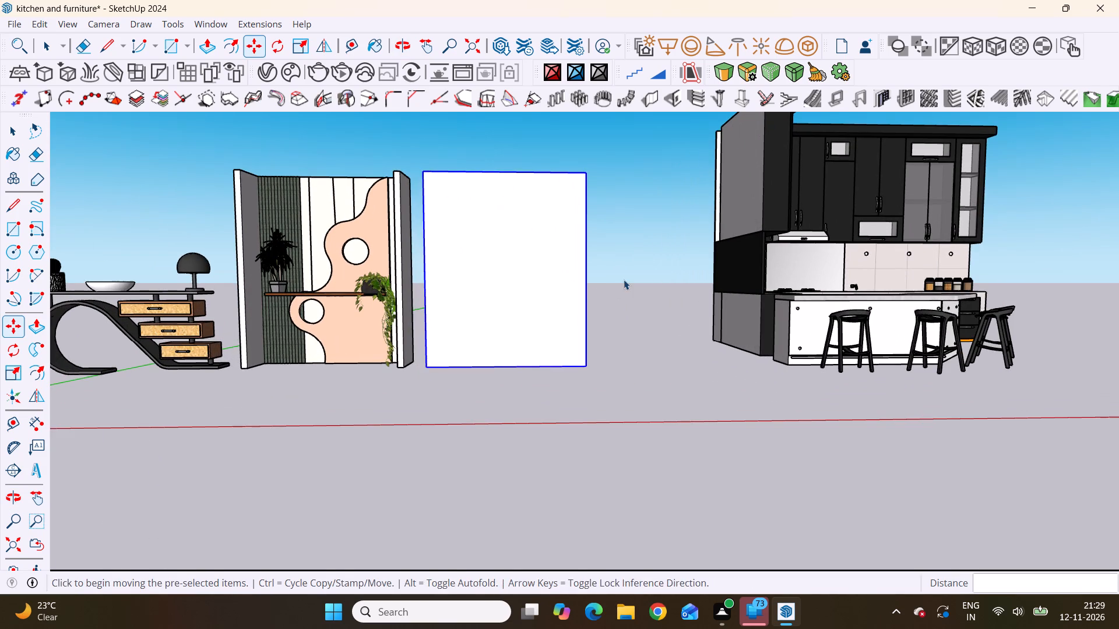
pyautogui.click(625, 277)
# Inside the panel group, draw a vertical line about 7' 11 9/16" long down the front face, near its kitchen-side edge.
pyautogui.scroll(3, 488, 232)
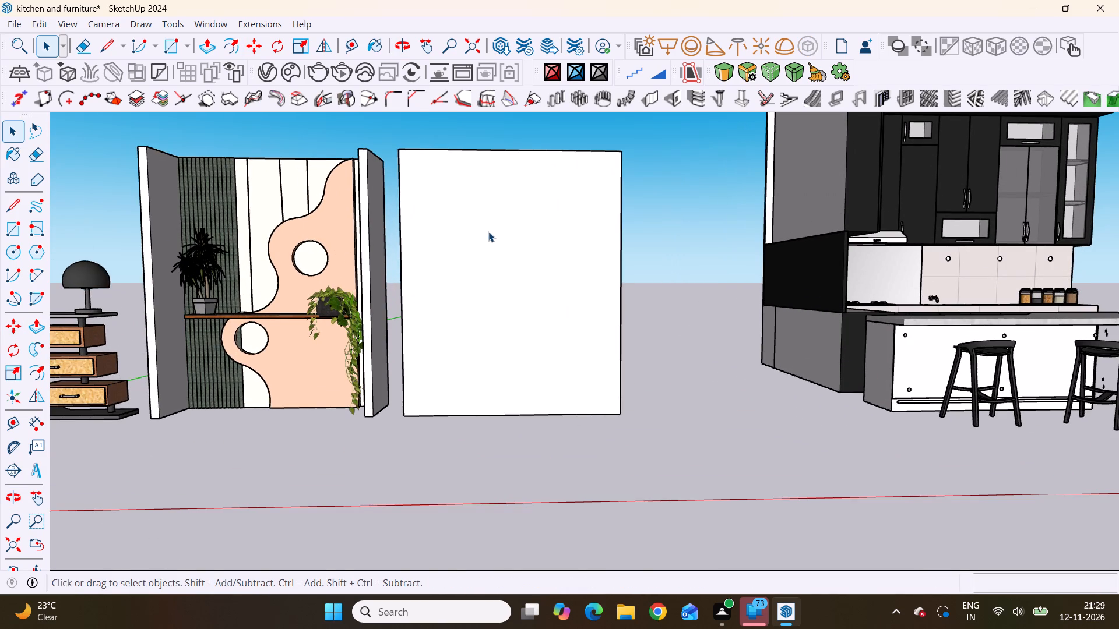
pyautogui.doubleClick(546, 249)
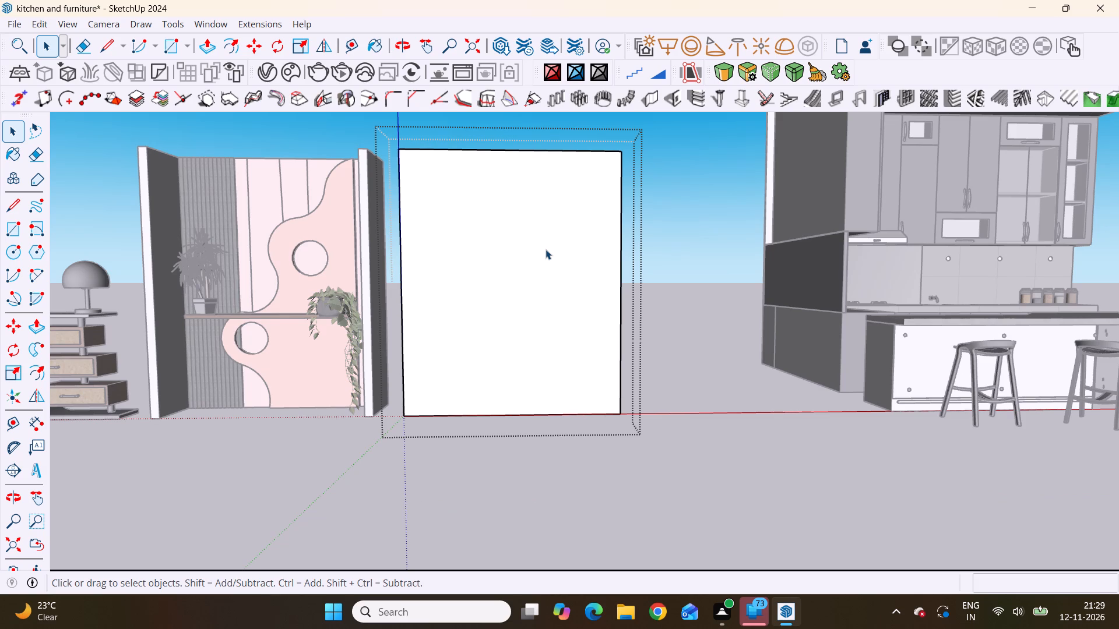
pyautogui.doubleClick(546, 249)
pyautogui.click(546, 249)
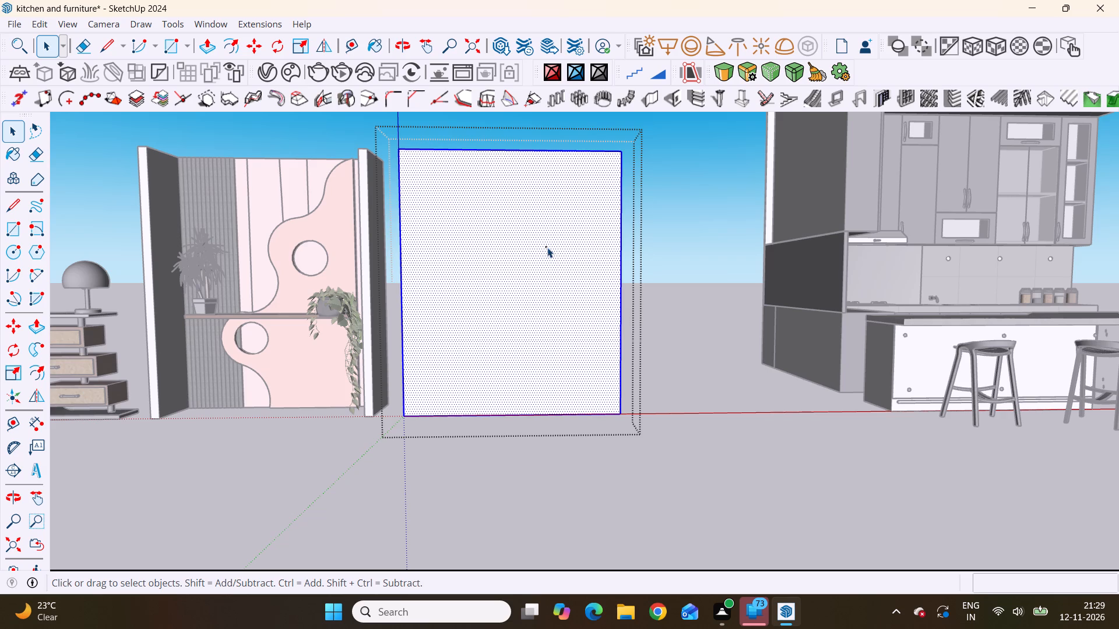
pyautogui.scroll(5, 585, 151)
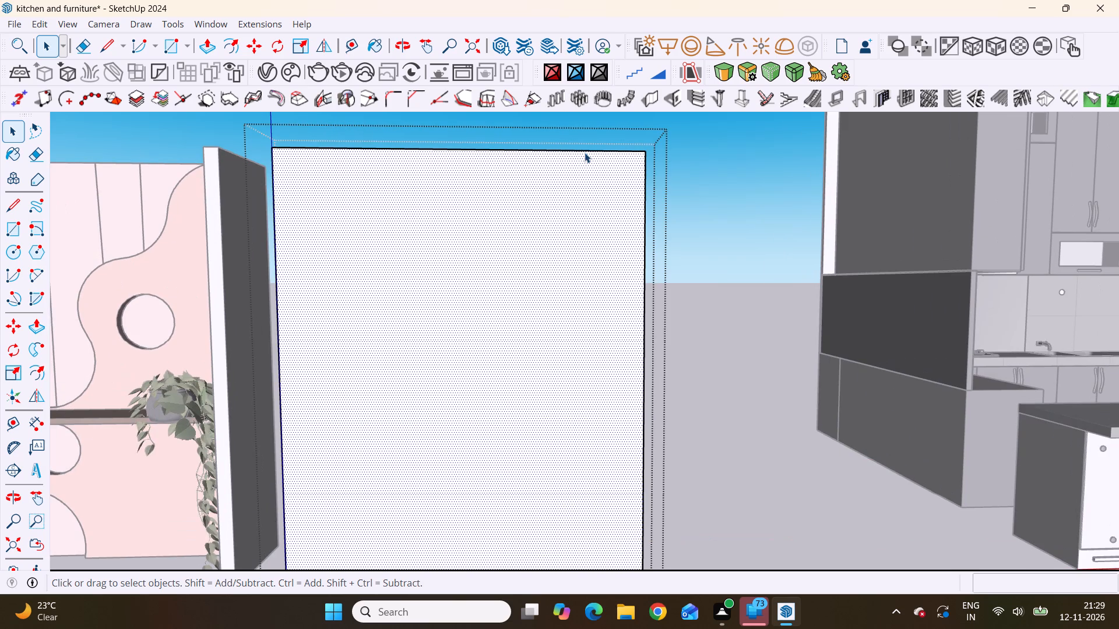
pyautogui.press('l')
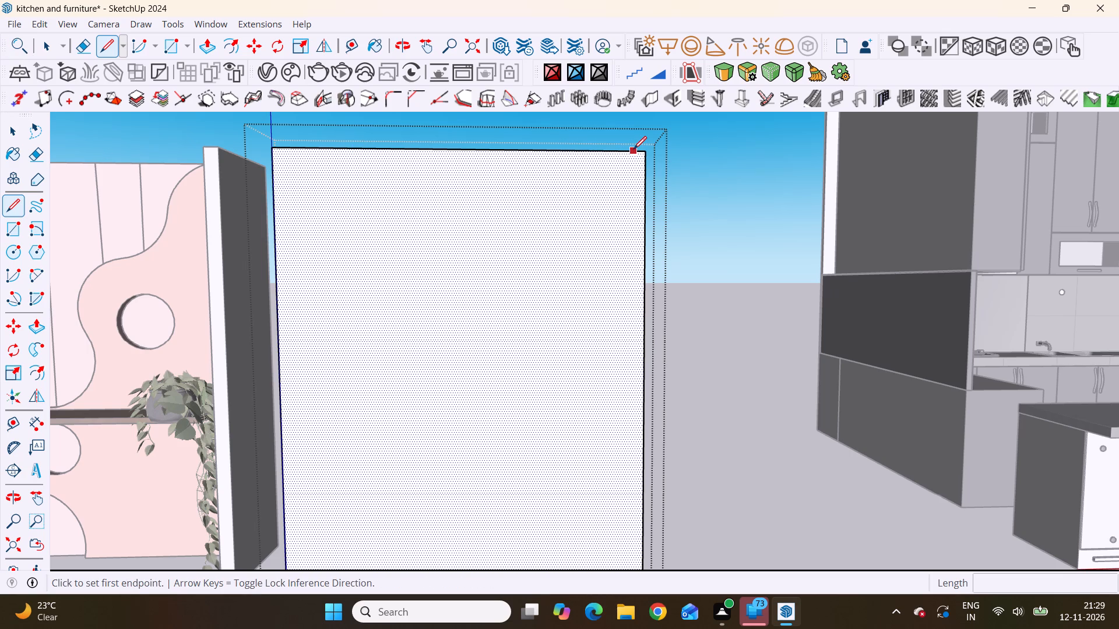
pyautogui.scroll(4, 624, 161)
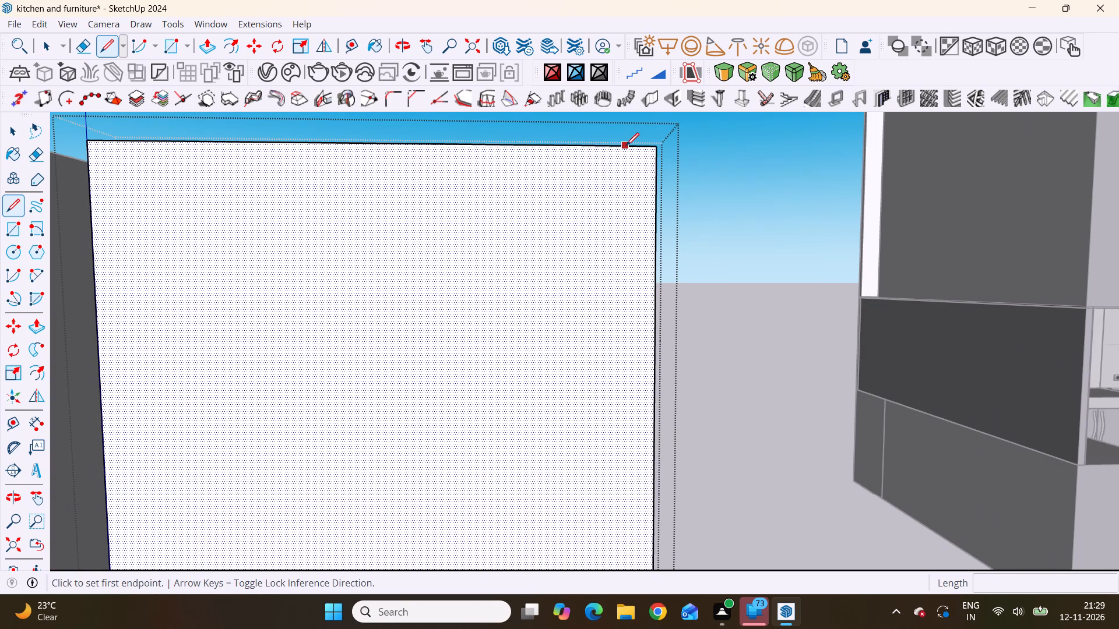
pyautogui.scroll(5, 624, 153)
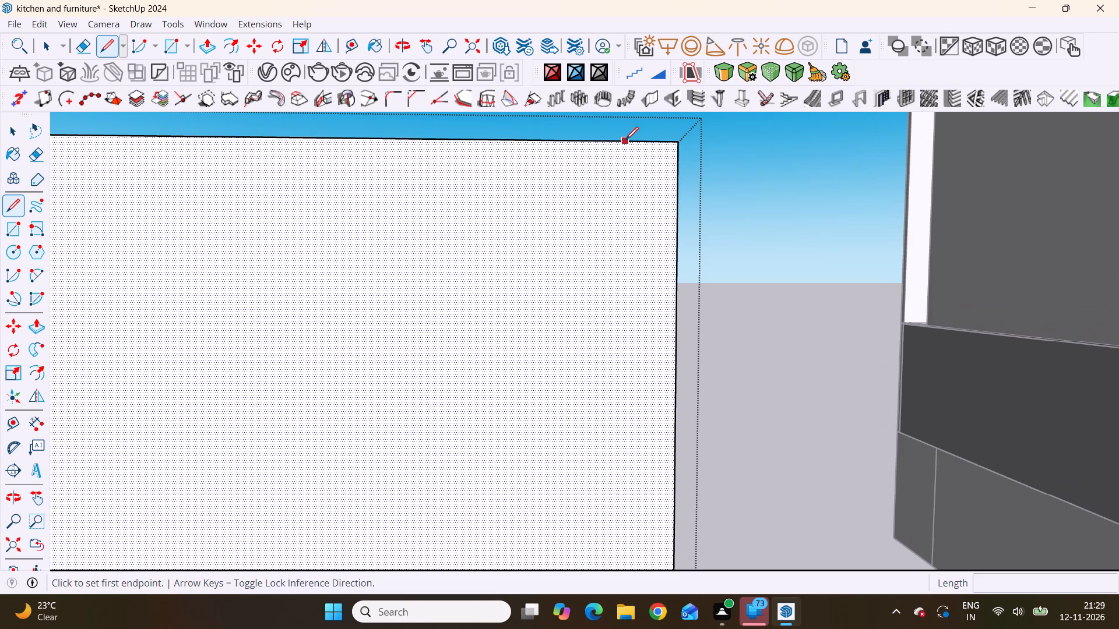
pyautogui.moveTo(631, 143); pyautogui.dragTo(629, 159)
pyautogui.scroll(-8, 543, 267)
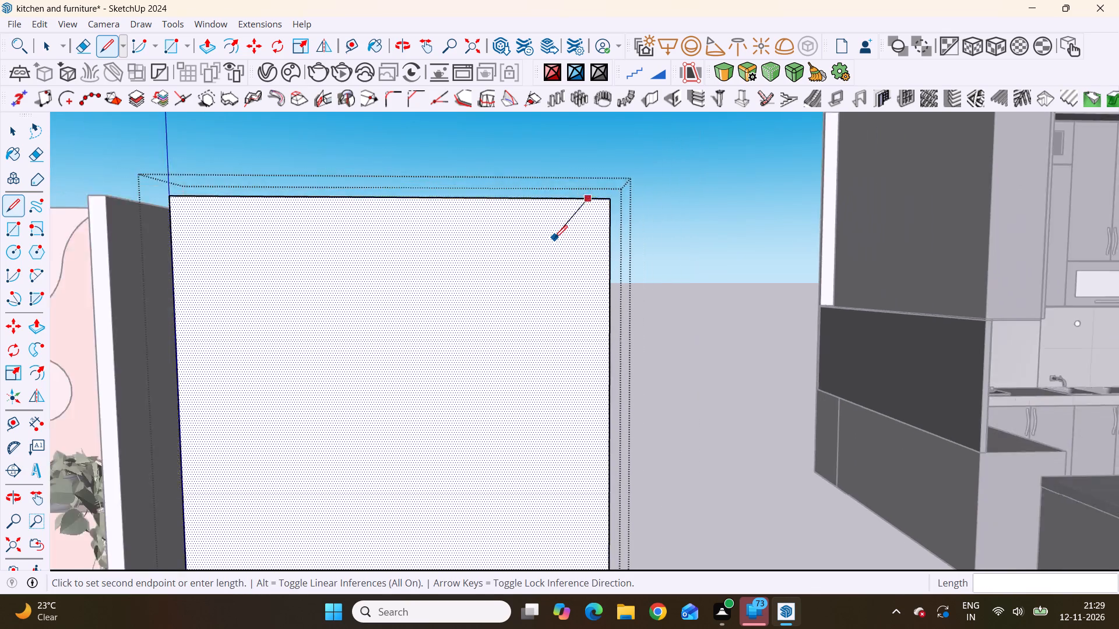
pyautogui.scroll(-10, 554, 238)
pyautogui.scroll(6, 573, 391)
pyautogui.scroll(6, 521, 458)
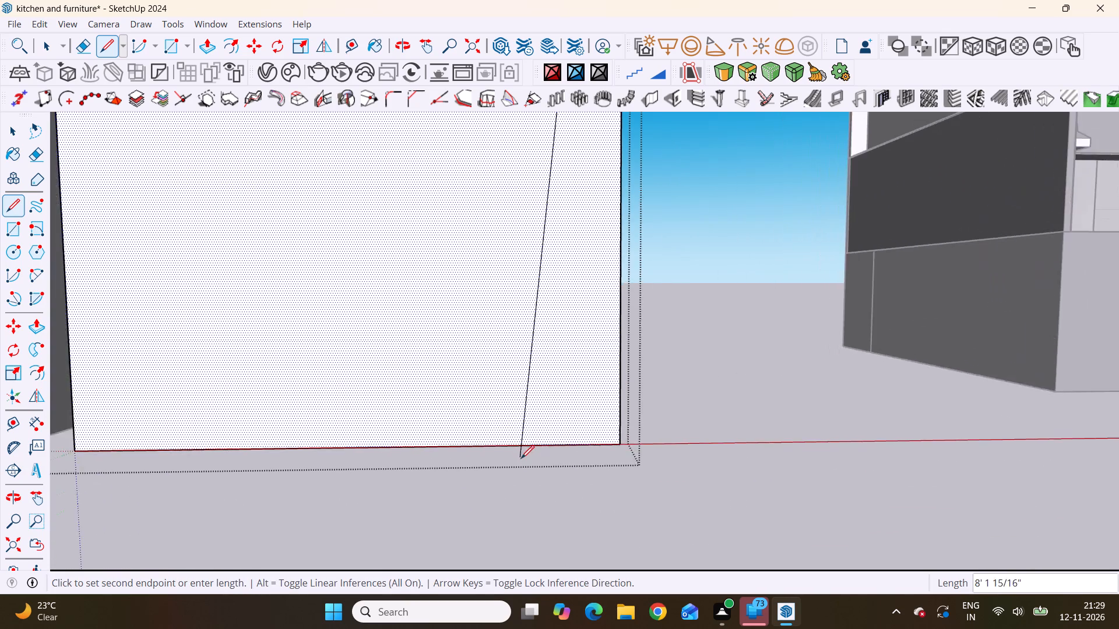
pyautogui.scroll(-11, 521, 458)
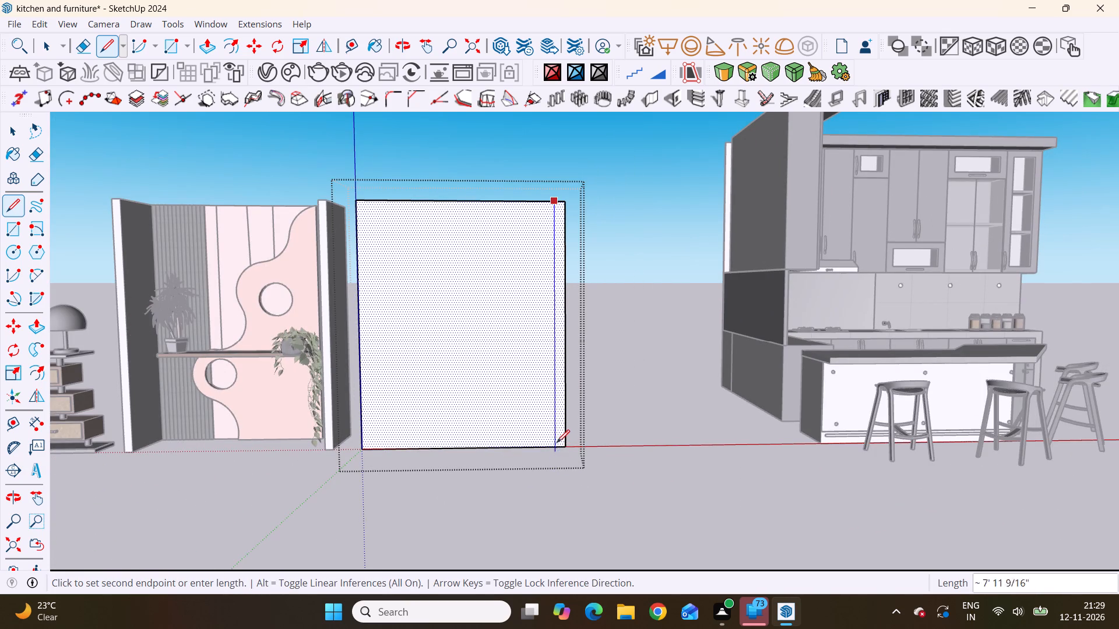
pyautogui.scroll(6, 557, 441)
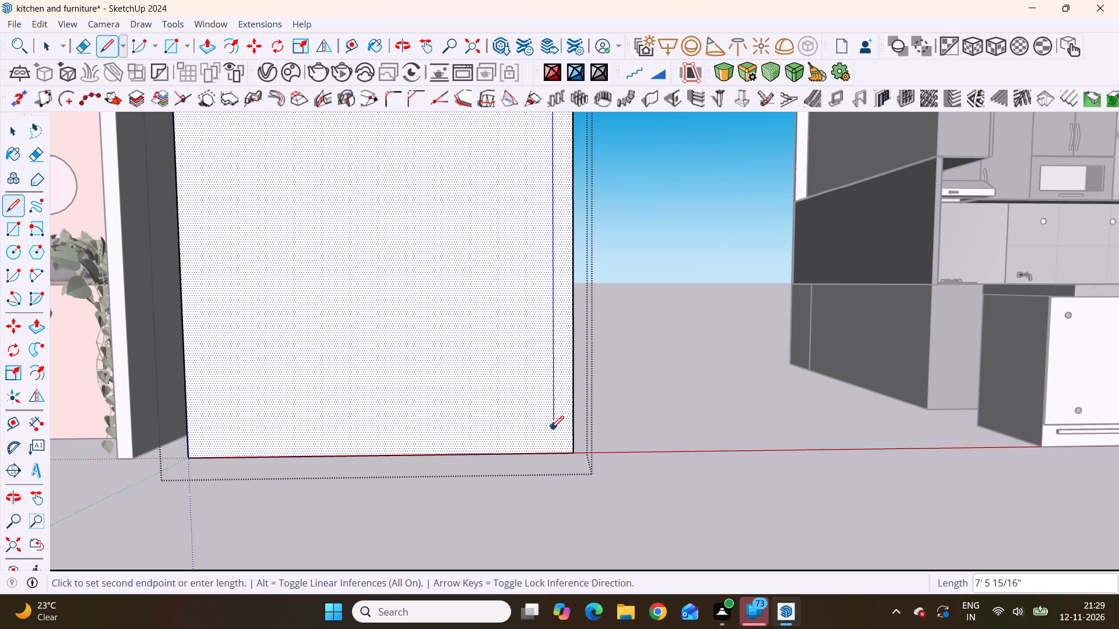
pyautogui.click(554, 458)
pyautogui.scroll(-11, 507, 407)
pyautogui.press('space')
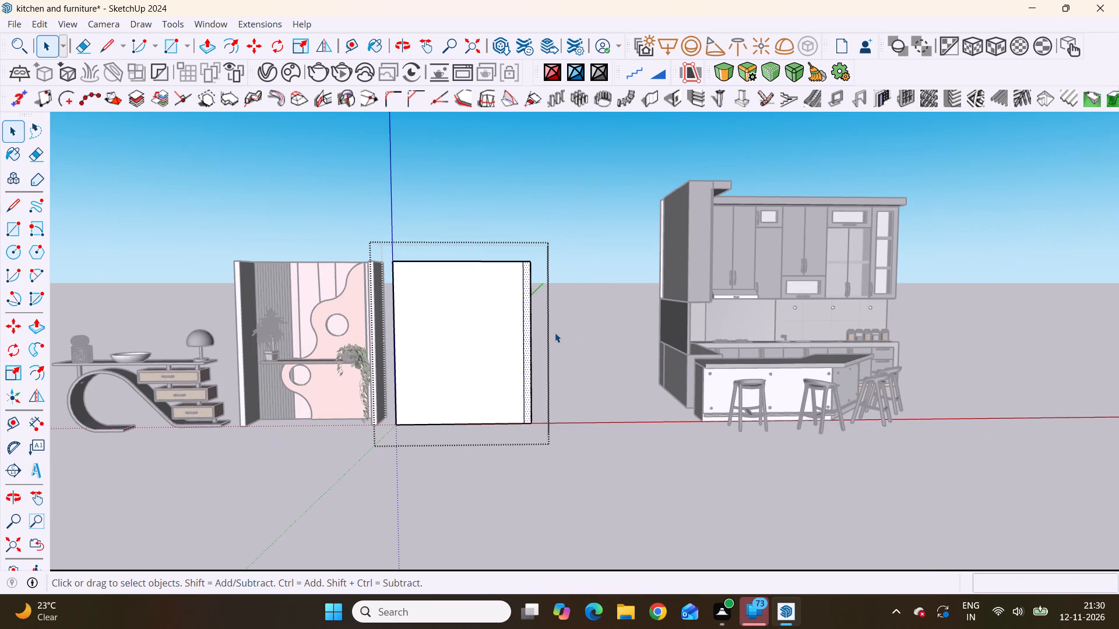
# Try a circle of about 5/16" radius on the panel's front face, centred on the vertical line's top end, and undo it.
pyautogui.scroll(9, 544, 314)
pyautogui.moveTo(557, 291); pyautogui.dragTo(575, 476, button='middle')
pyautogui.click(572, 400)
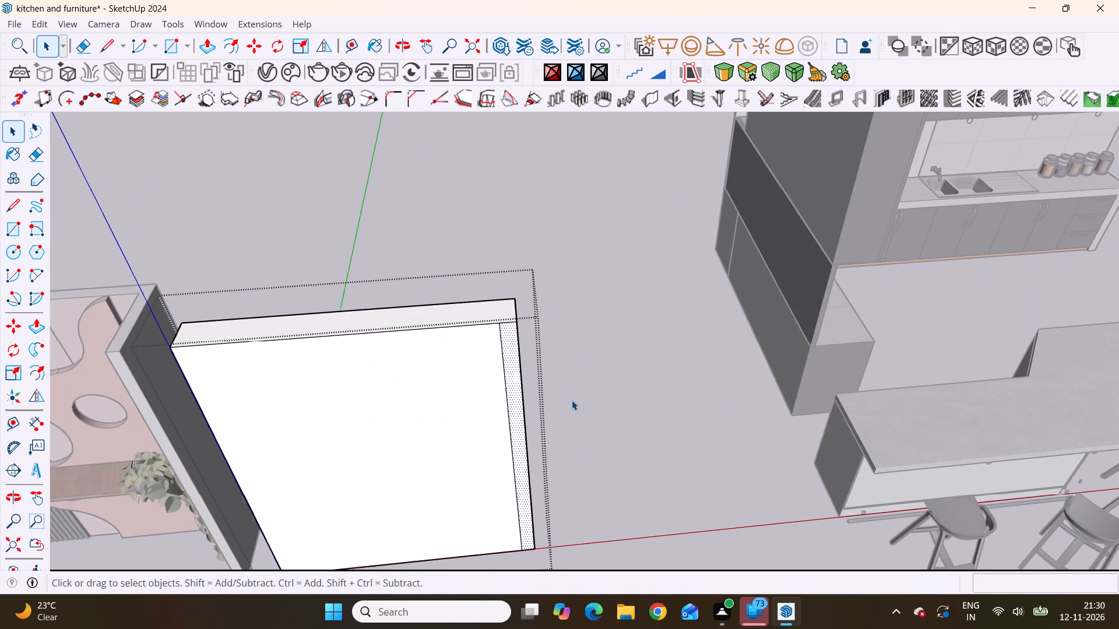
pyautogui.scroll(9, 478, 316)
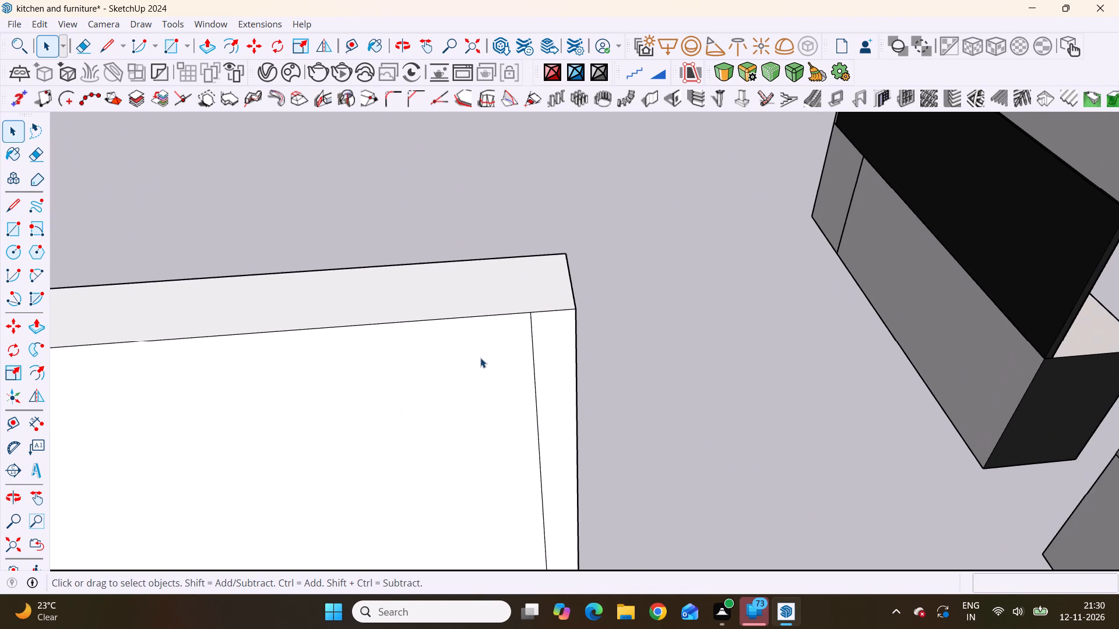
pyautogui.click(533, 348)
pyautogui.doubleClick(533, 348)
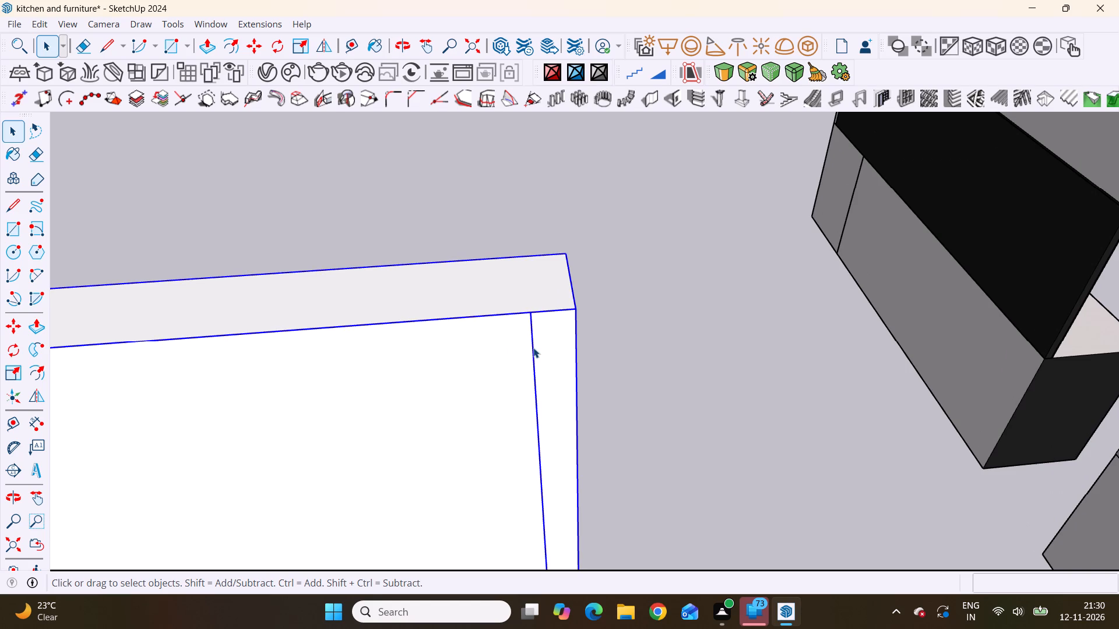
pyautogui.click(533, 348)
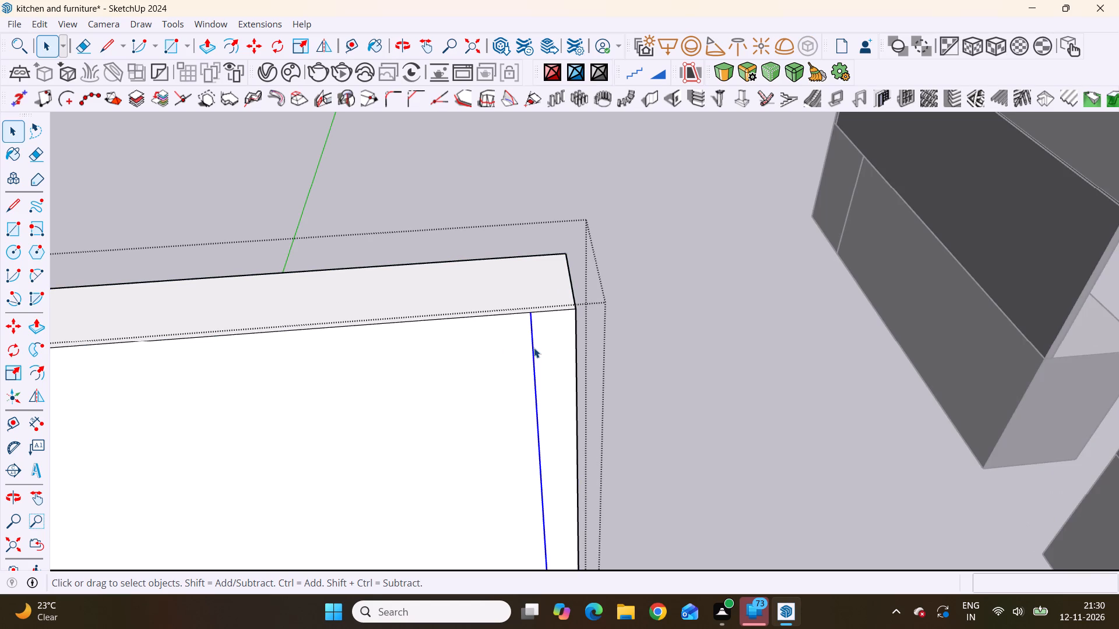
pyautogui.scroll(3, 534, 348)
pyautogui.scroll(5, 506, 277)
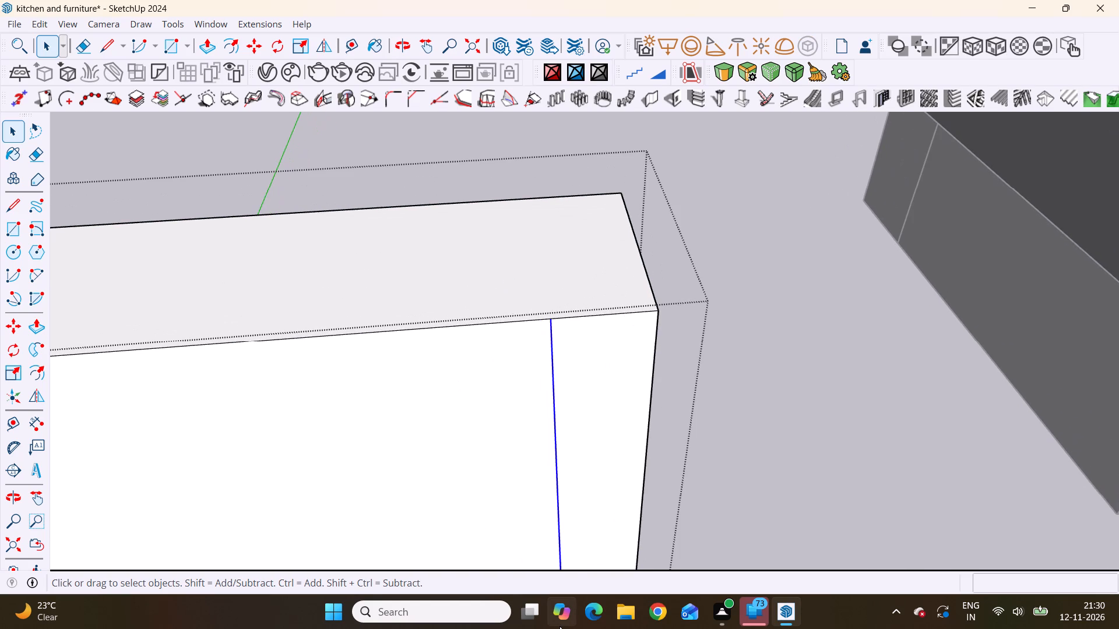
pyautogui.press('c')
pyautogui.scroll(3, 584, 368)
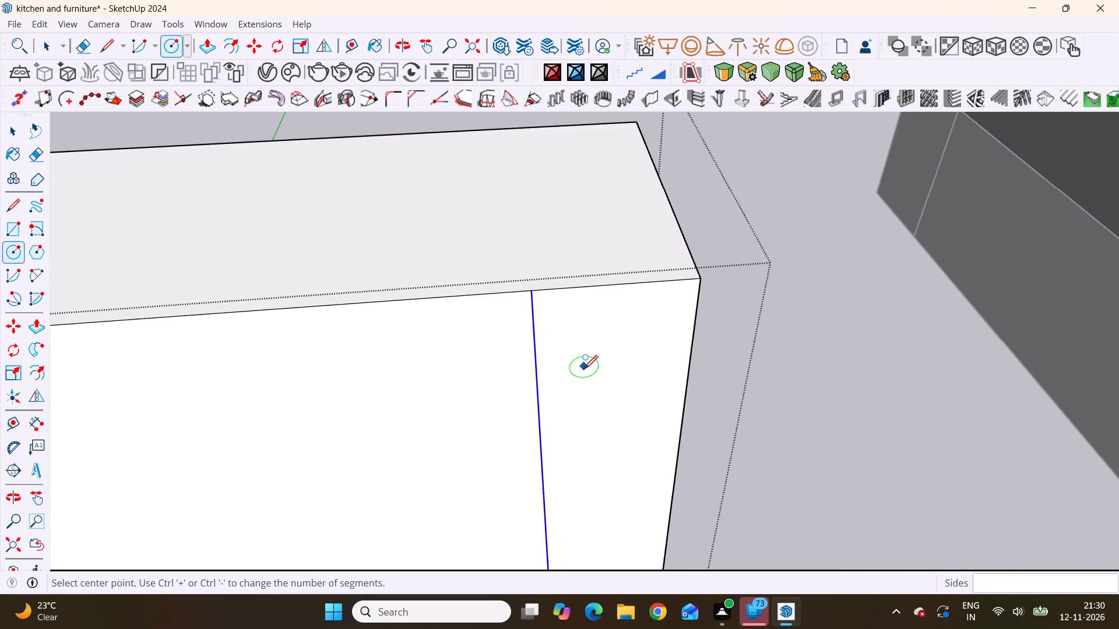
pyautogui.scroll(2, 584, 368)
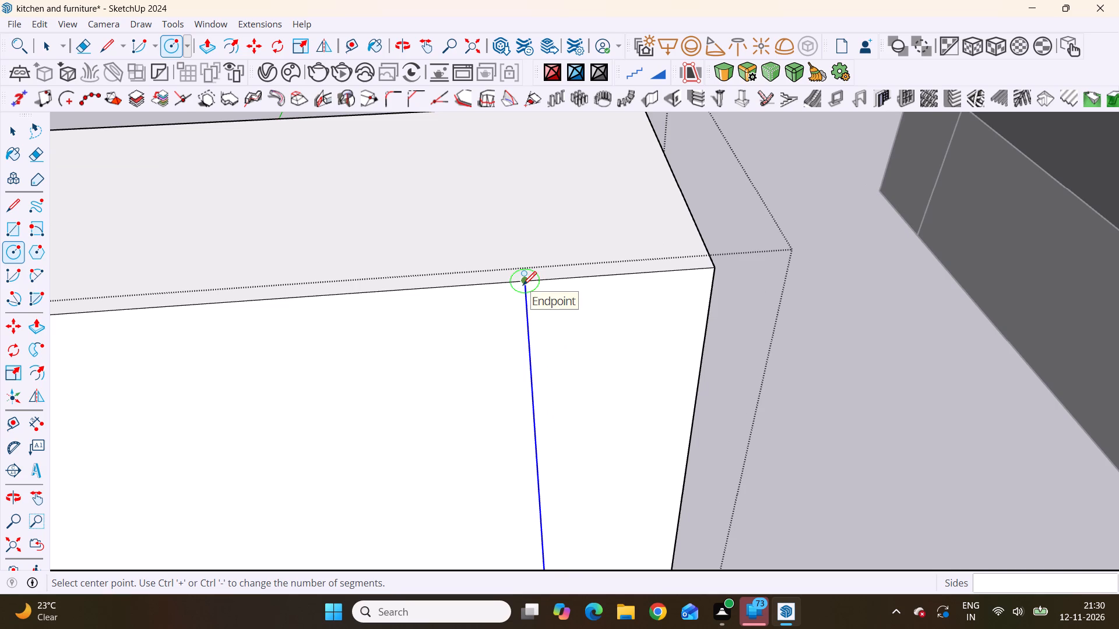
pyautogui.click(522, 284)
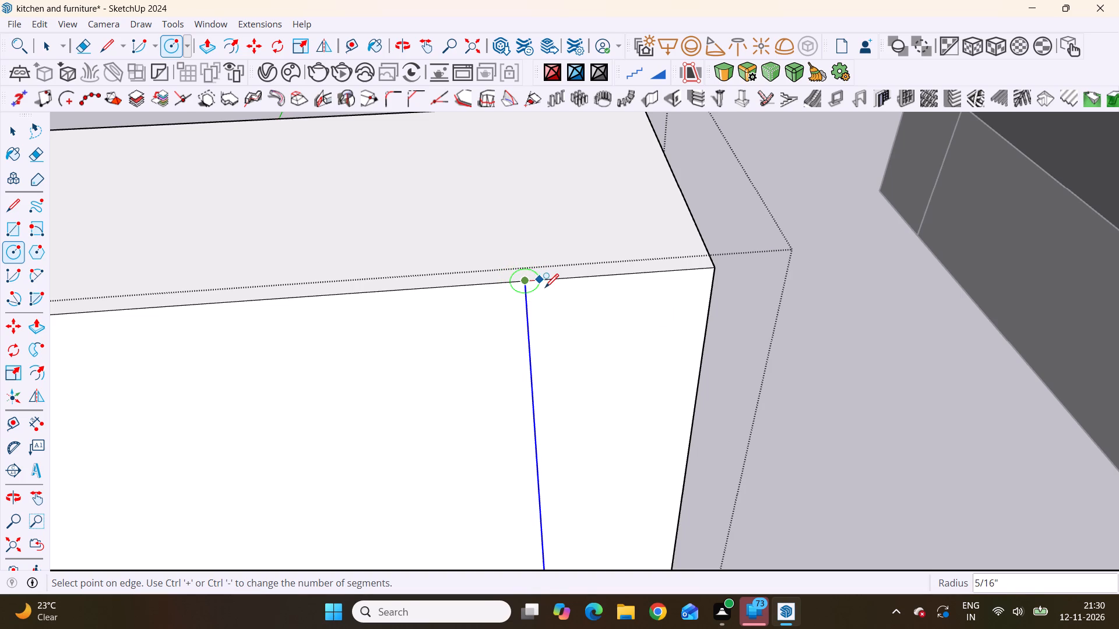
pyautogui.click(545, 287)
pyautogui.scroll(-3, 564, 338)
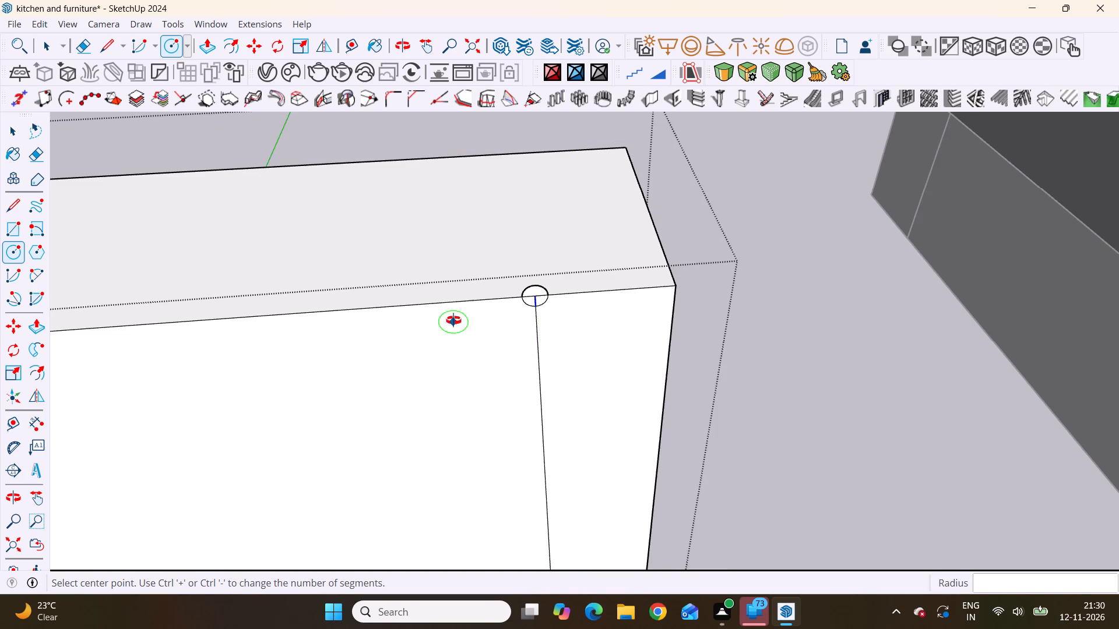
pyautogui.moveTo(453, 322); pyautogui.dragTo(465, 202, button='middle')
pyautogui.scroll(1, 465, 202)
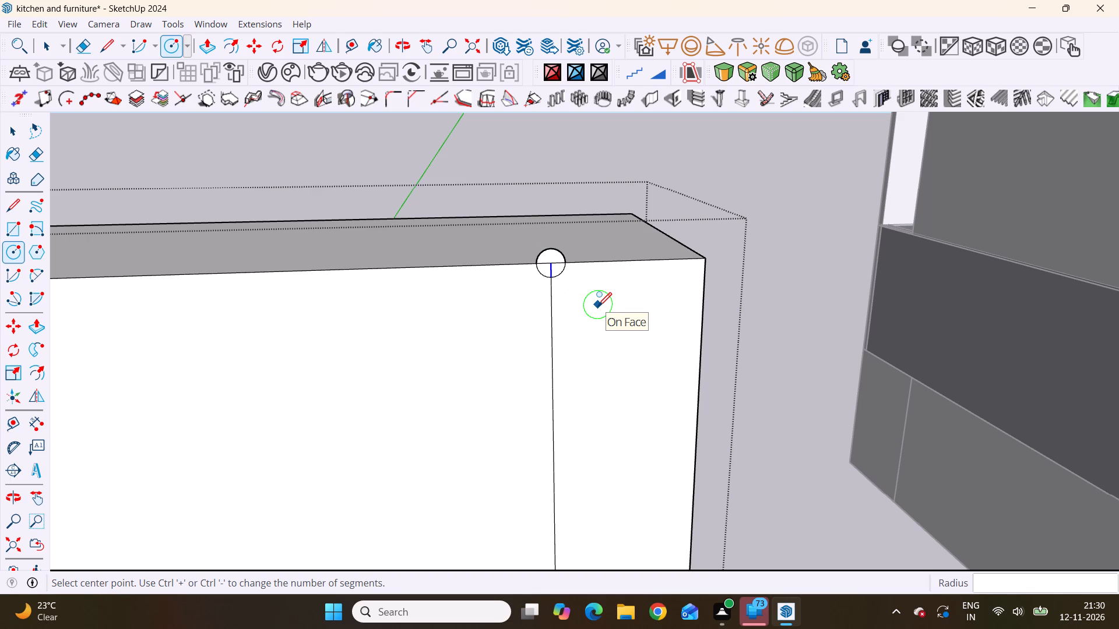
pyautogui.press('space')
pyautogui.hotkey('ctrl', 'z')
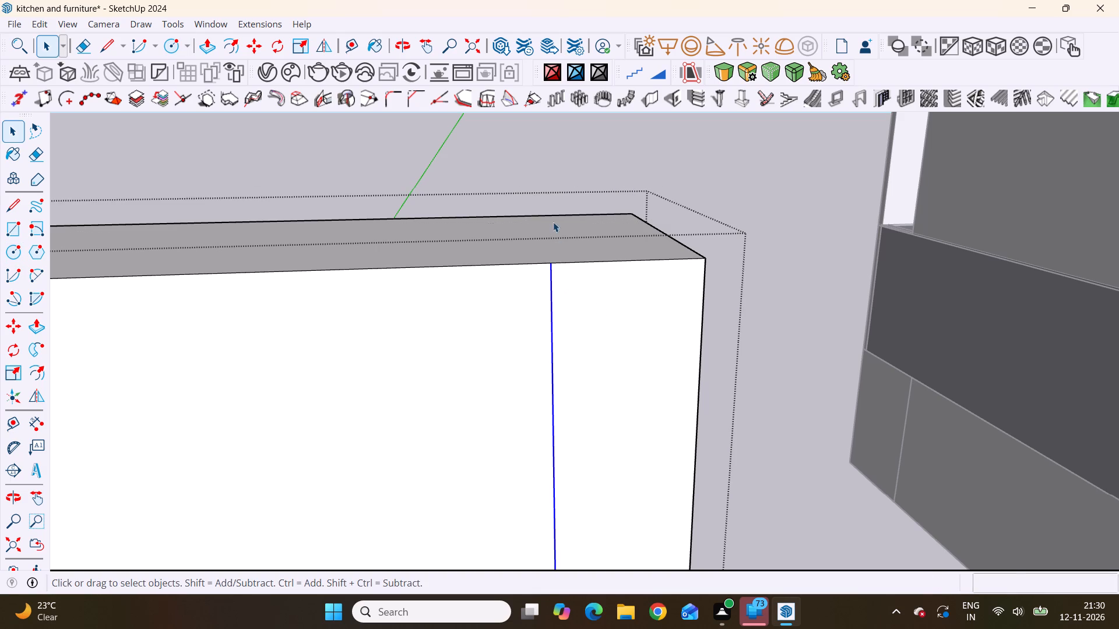
# Draw a horizontal circle of about 1/4" radius, locked to the blue axis, centred on the vertical line's top end.
pyautogui.moveTo(553, 262); pyautogui.dragTo(532, 407, button='middle')
pyautogui.scroll(3, 532, 407)
pyautogui.press('c')
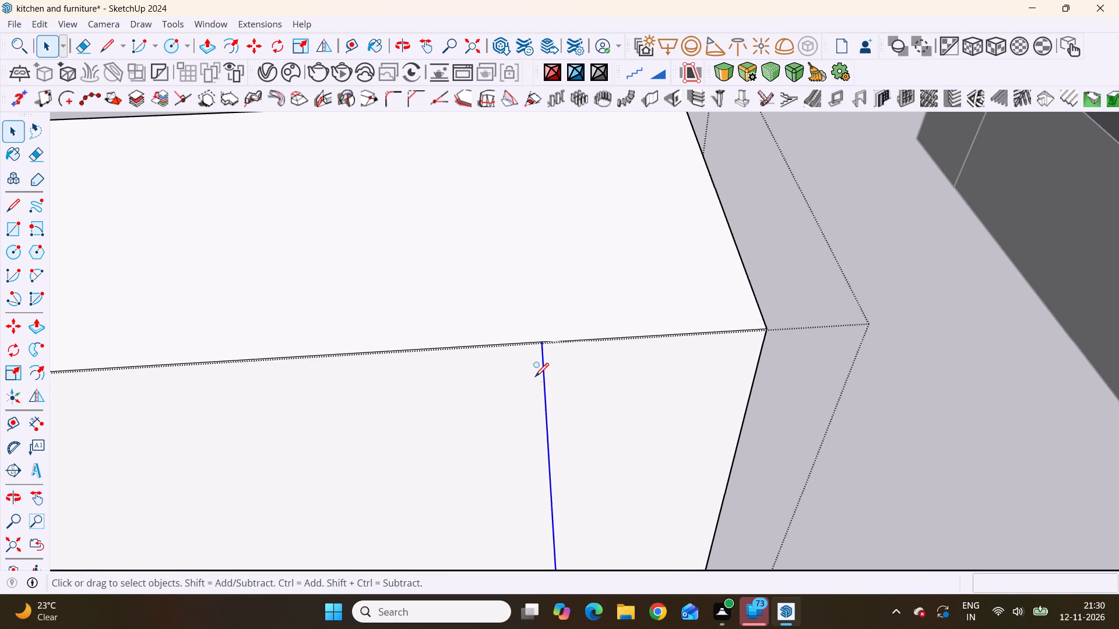
pyautogui.press('Left')
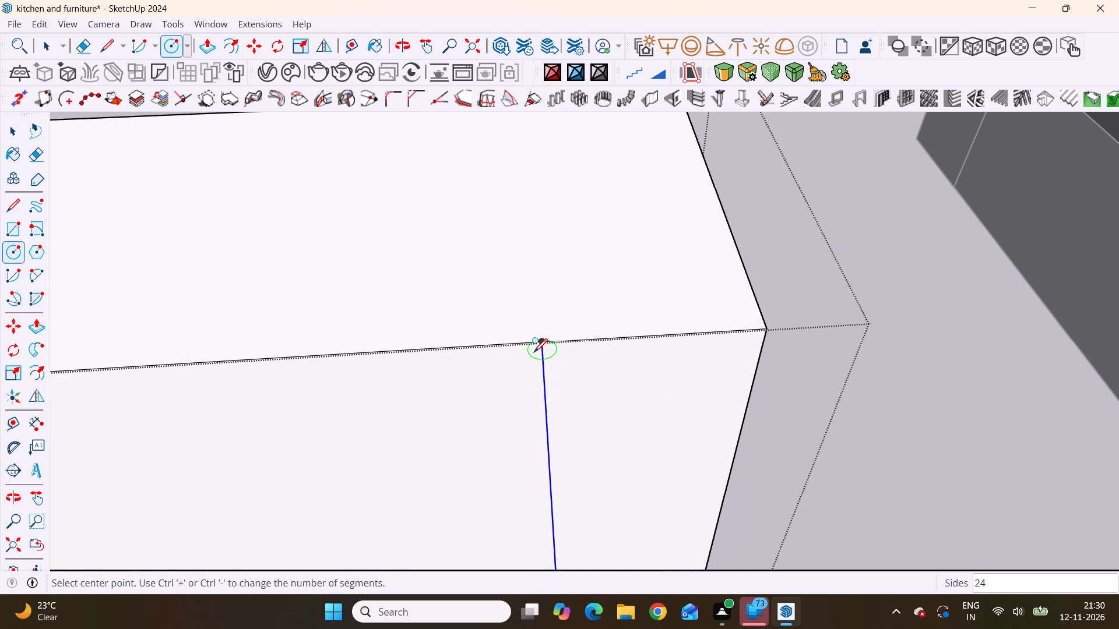
pyautogui.press('Up')
pyautogui.scroll(5, 535, 460)
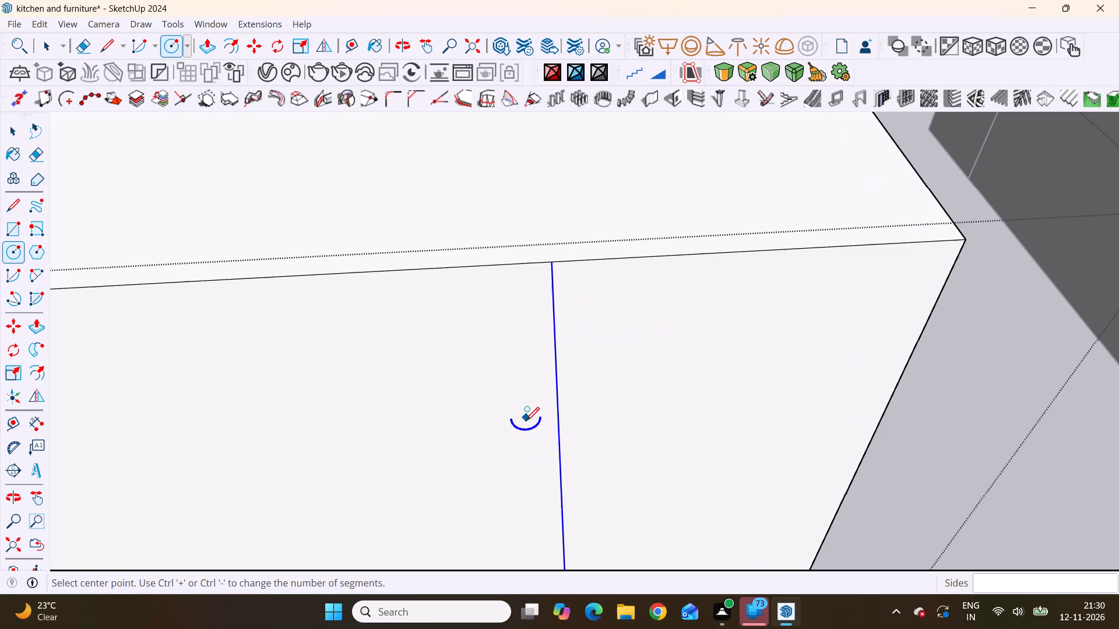
pyautogui.click(554, 260)
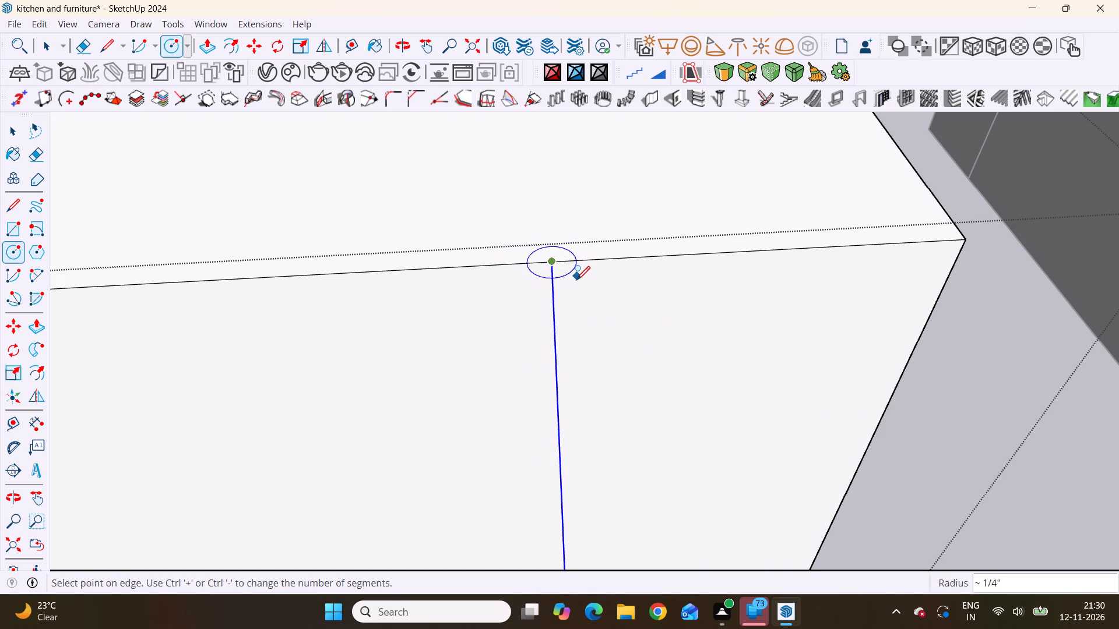
pyautogui.click(576, 279)
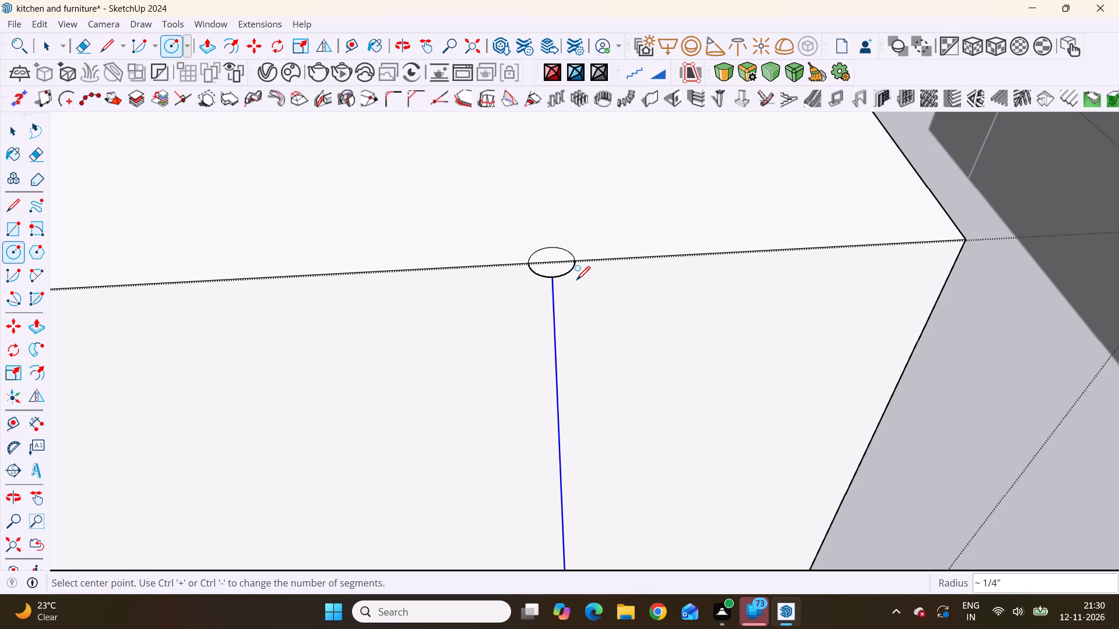
pyautogui.press('space')
# Delete the half of the circle's edge lying on the panel's top face, keeping the half in front of the panel.
pyautogui.scroll(-5, 565, 250)
pyautogui.scroll(3, 562, 281)
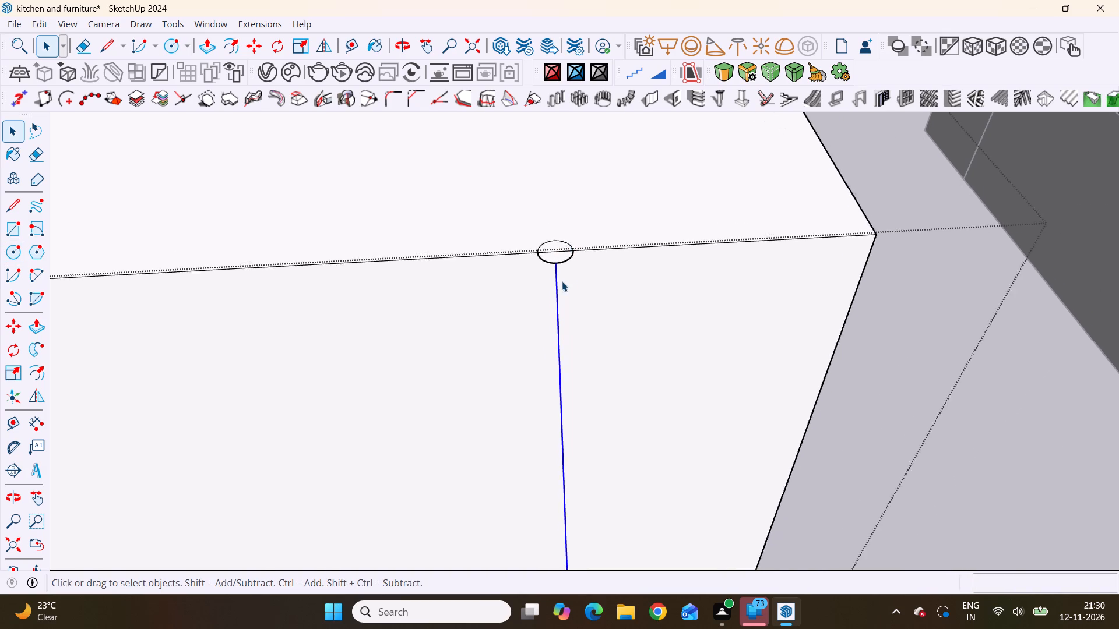
pyautogui.scroll(3, 562, 281)
pyautogui.moveTo(590, 230); pyautogui.dragTo(632, 327, button='middle')
pyautogui.scroll(6, 551, 173)
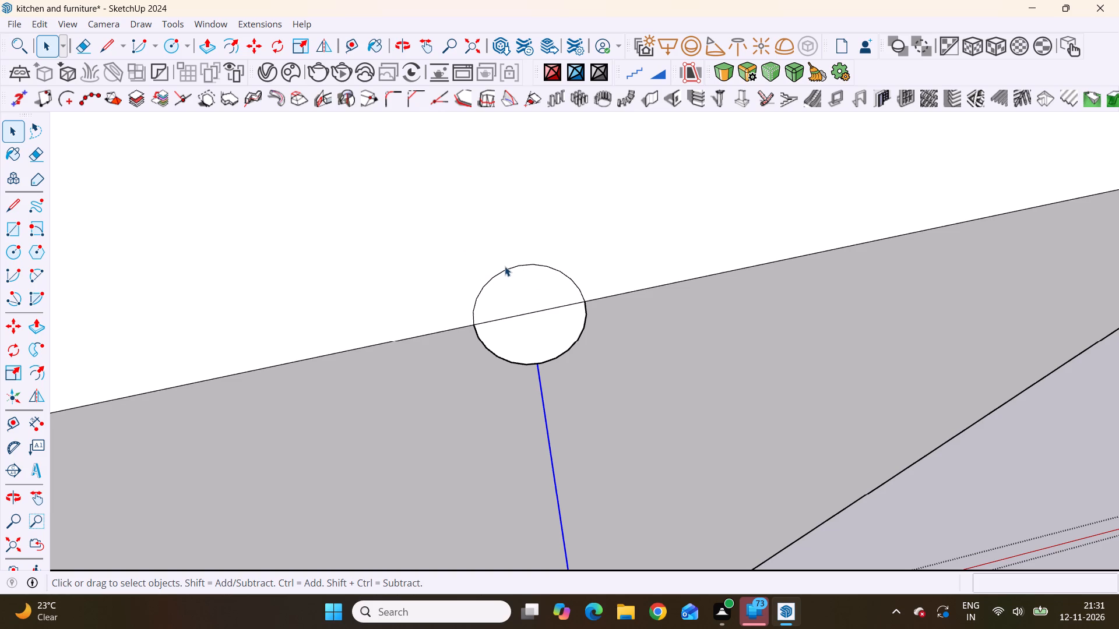
pyautogui.click(508, 267)
pyautogui.click(511, 268)
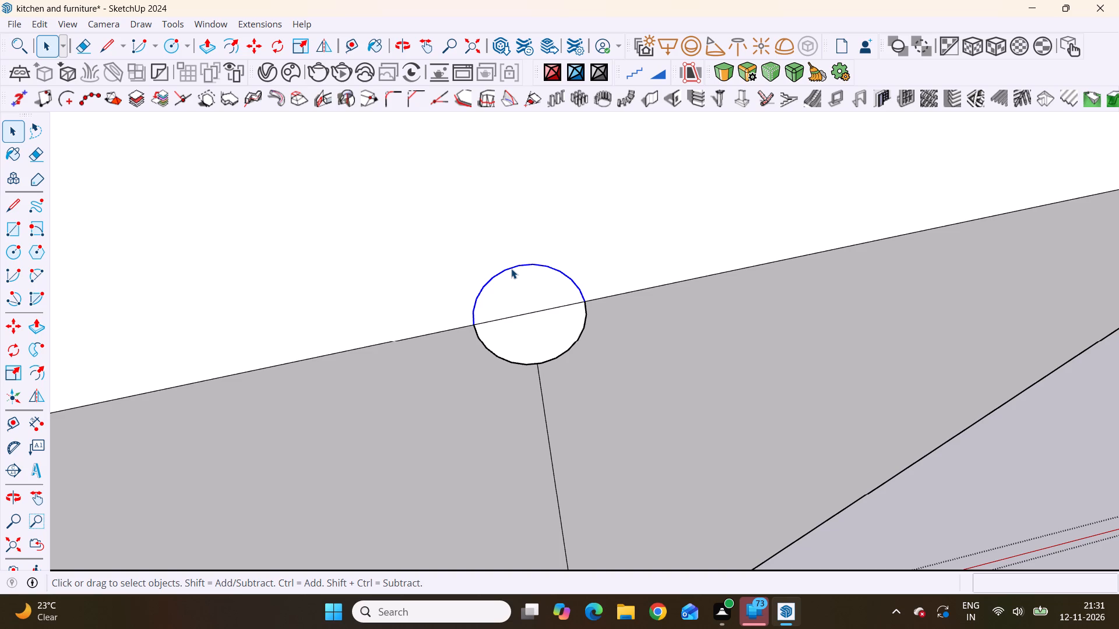
pyautogui.press('Delete')
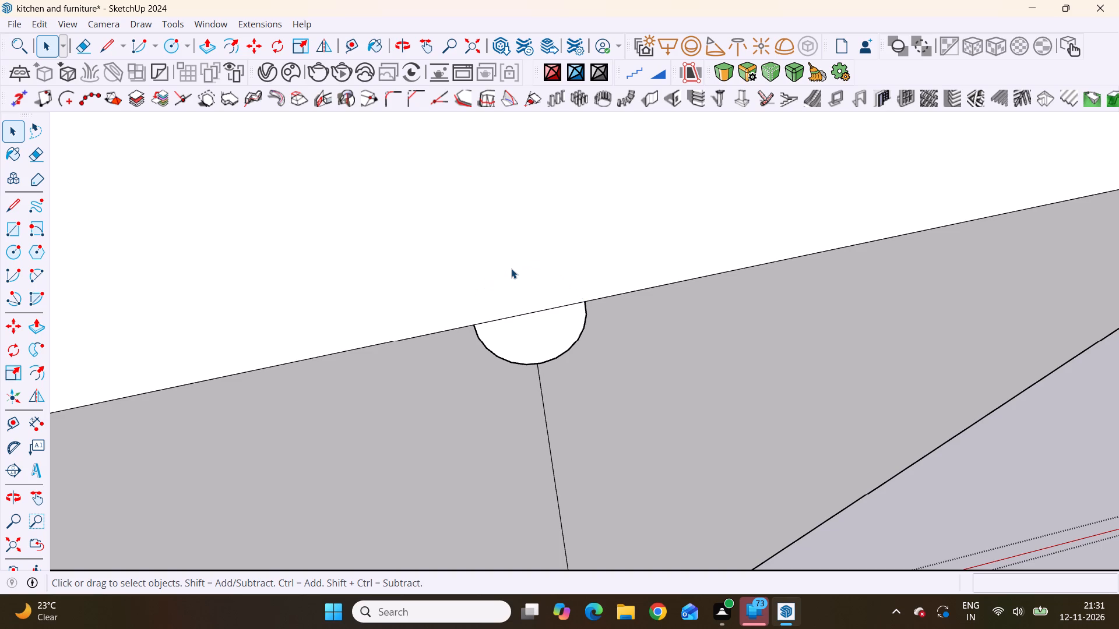
pyautogui.scroll(-15, 478, 276)
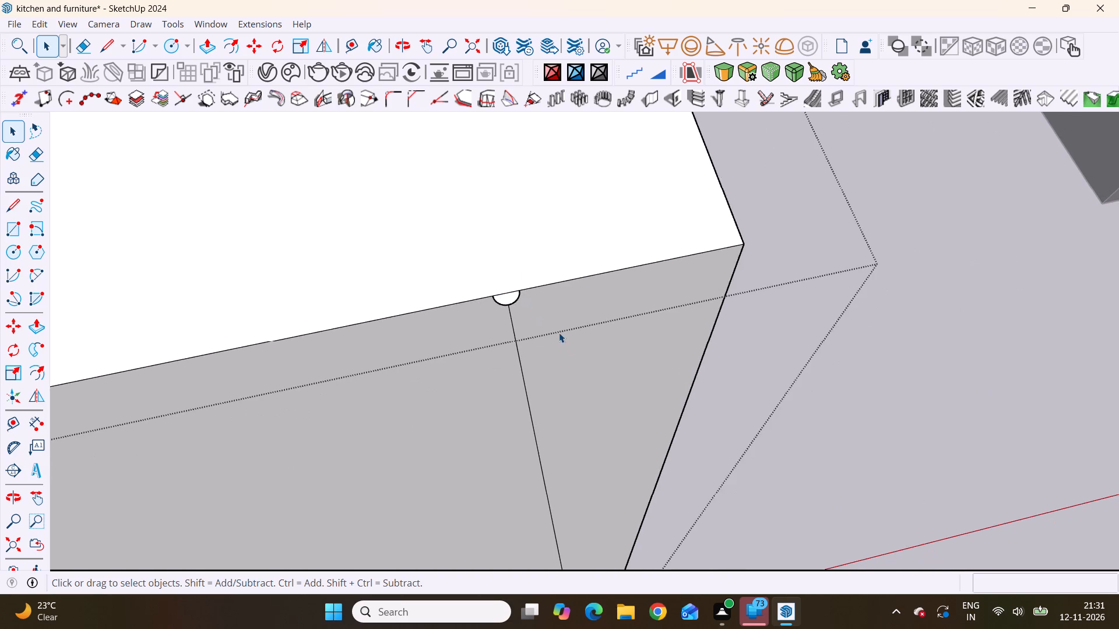
pyautogui.moveTo(547, 338); pyautogui.dragTo(581, 227, button='middle')
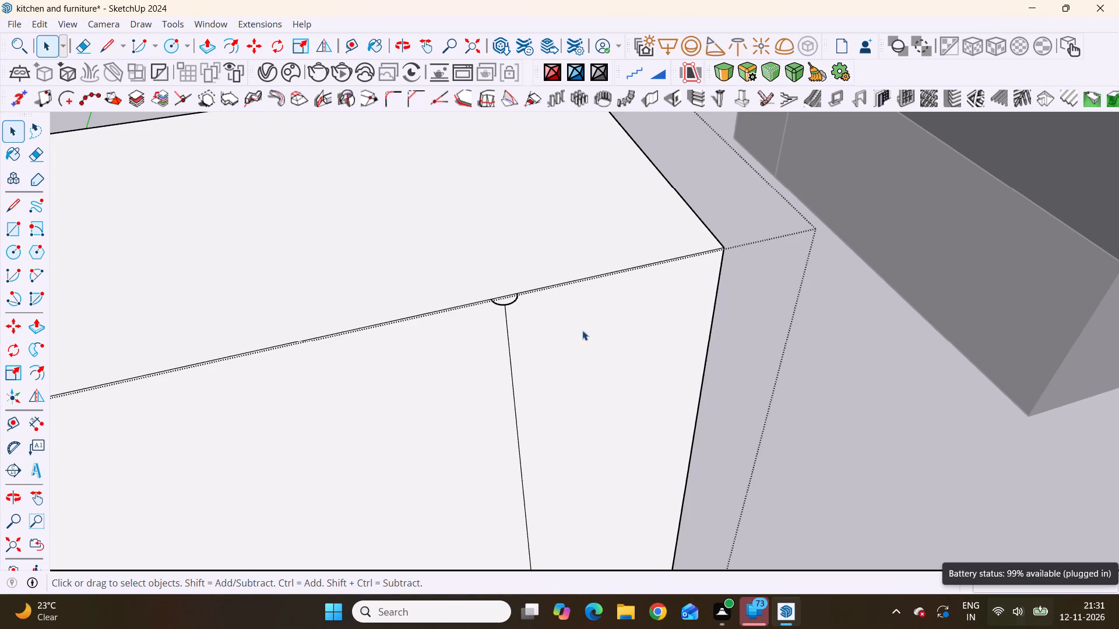
pyautogui.scroll(-5, 410, 273)
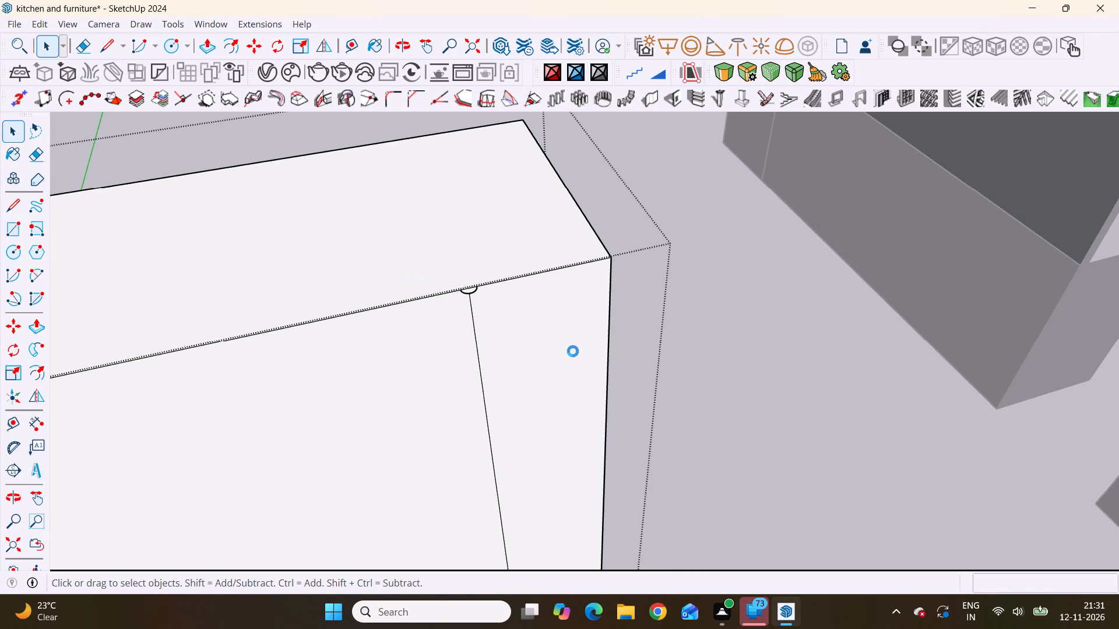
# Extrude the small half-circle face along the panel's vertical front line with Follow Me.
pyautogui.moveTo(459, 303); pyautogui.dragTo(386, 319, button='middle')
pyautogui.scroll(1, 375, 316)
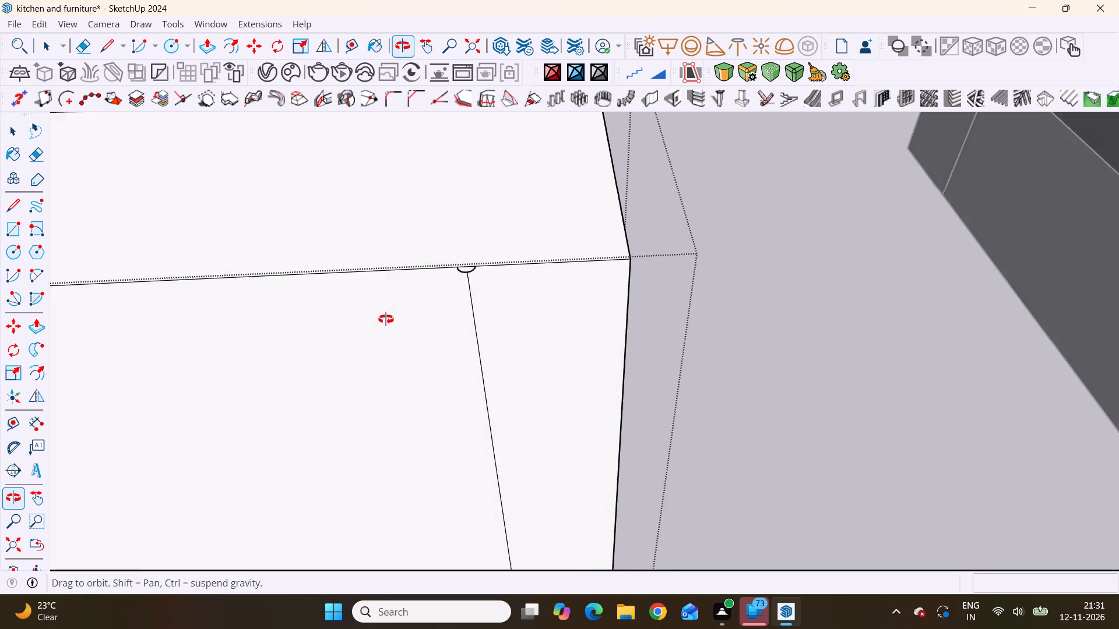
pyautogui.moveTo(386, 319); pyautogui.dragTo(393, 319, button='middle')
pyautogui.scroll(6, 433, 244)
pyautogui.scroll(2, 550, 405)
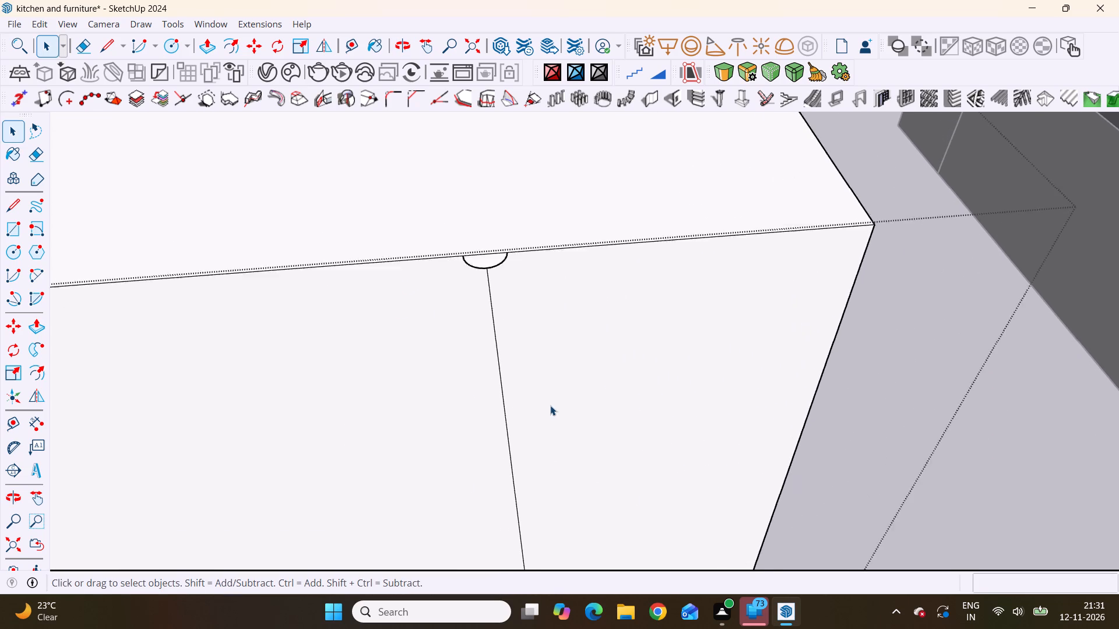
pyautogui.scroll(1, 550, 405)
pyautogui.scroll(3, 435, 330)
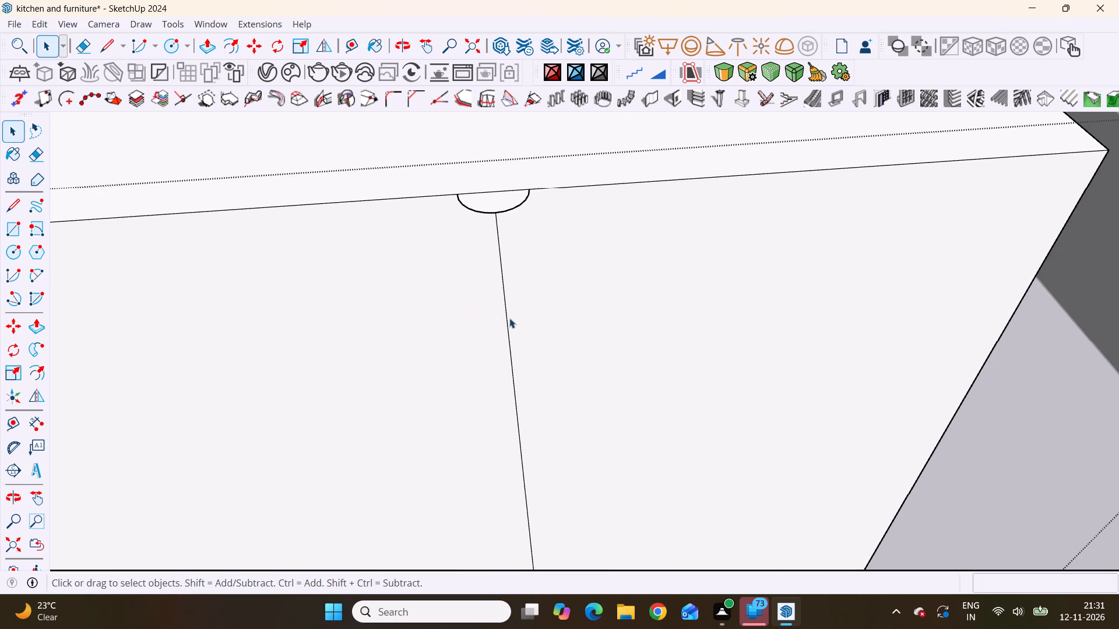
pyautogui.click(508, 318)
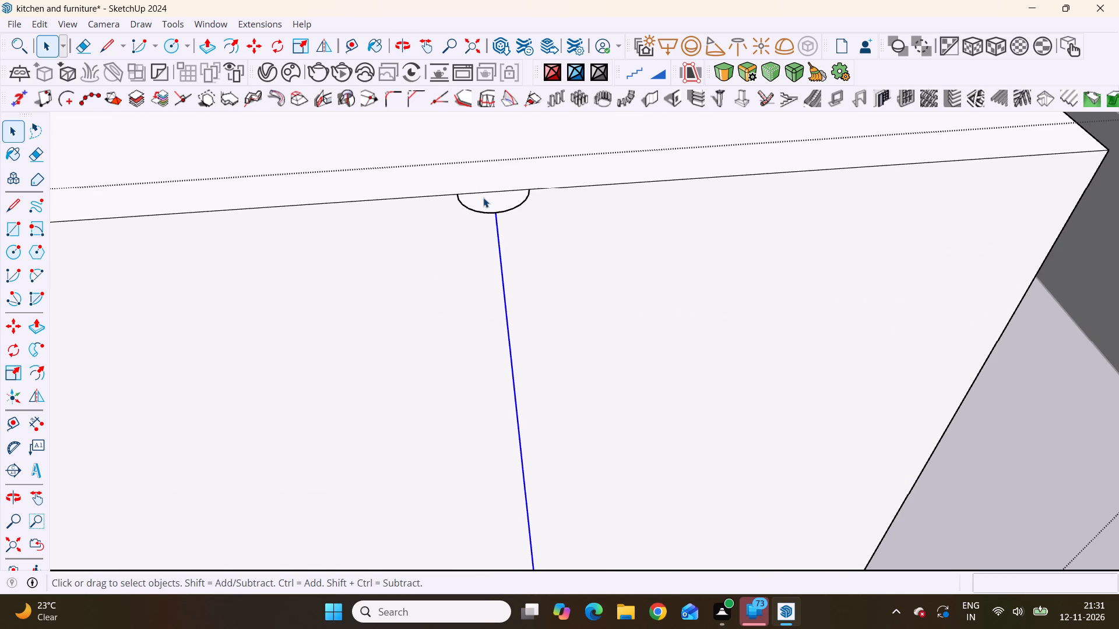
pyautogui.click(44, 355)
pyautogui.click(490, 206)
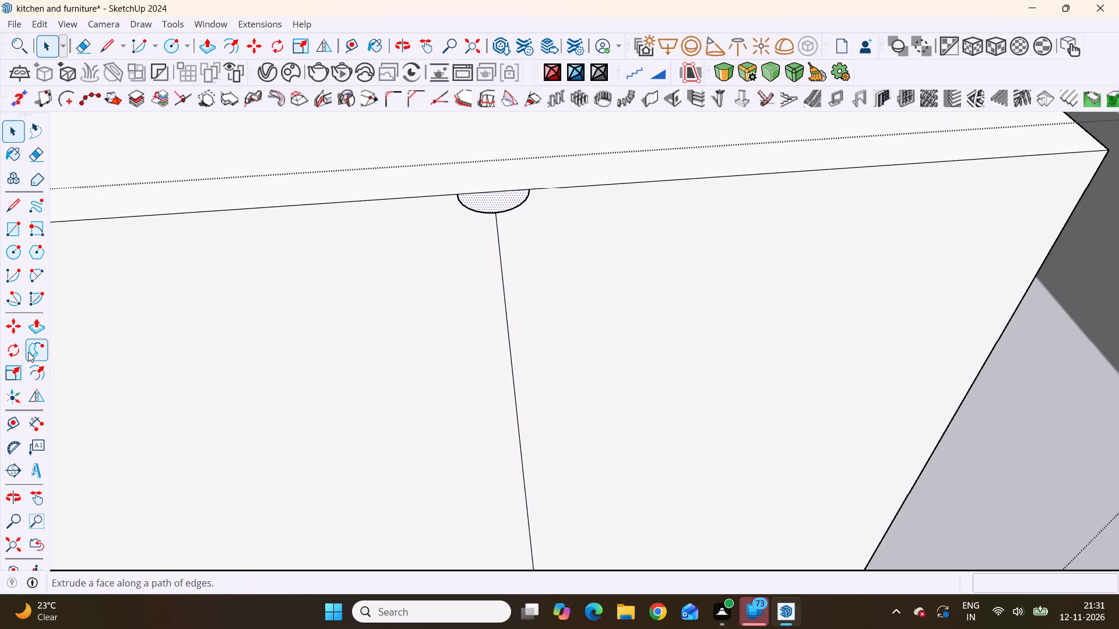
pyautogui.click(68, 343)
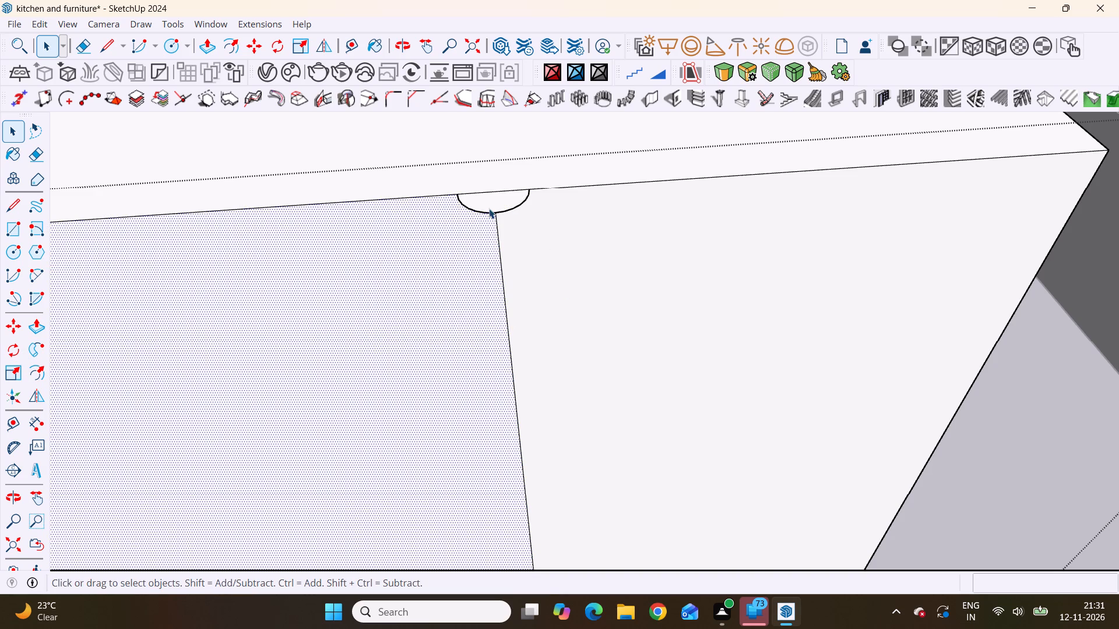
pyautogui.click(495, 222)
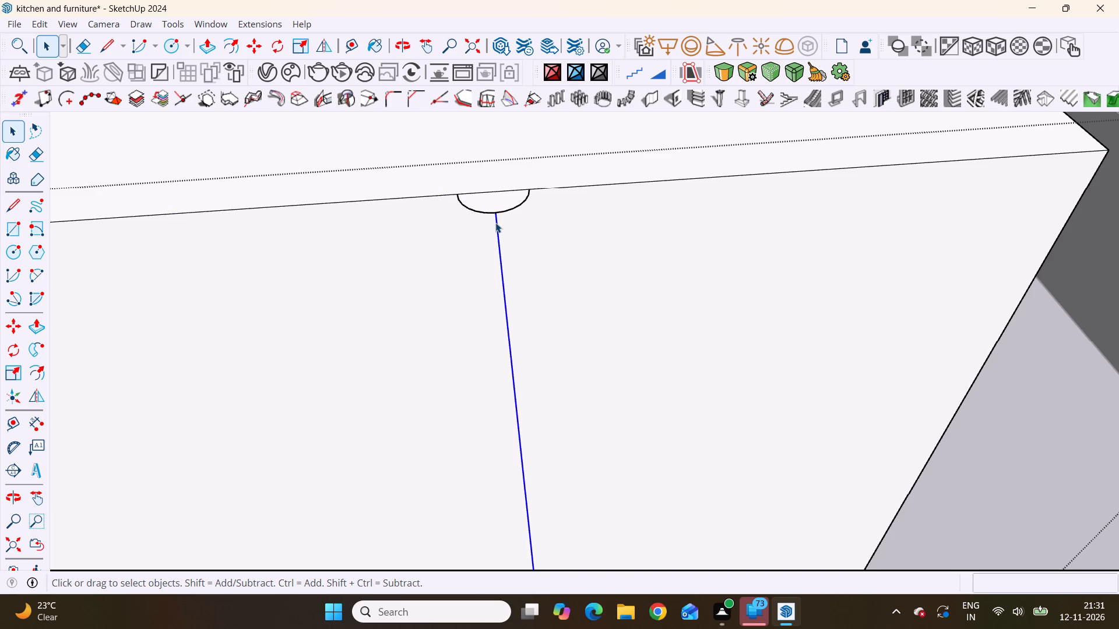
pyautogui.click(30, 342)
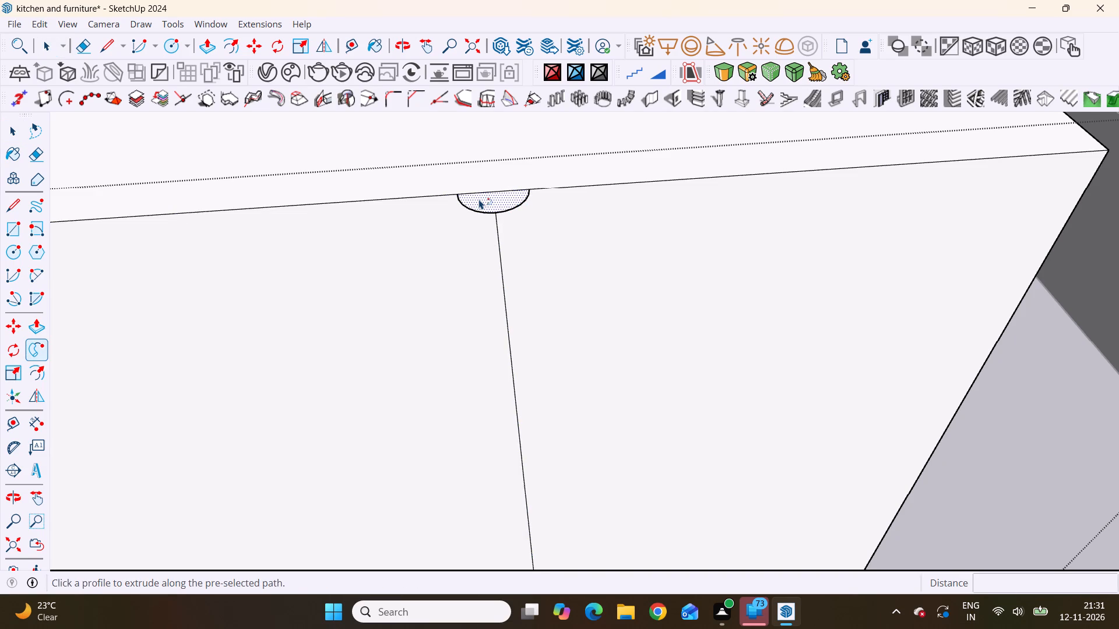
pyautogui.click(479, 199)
# Examine the half-round strip on the panel's front, both close up and from a distance beside the kitchen.
pyautogui.scroll(-20, 476, 199)
pyautogui.scroll(-2, 476, 199)
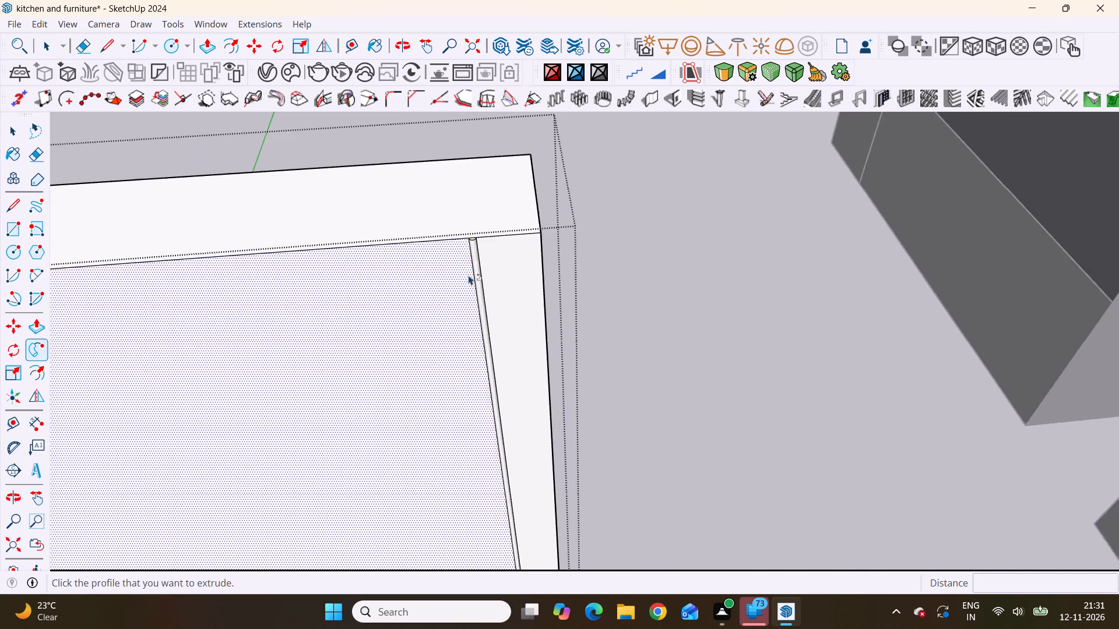
pyautogui.scroll(-13, 469, 275)
pyautogui.moveTo(466, 405); pyautogui.dragTo(535, 54, button='middle')
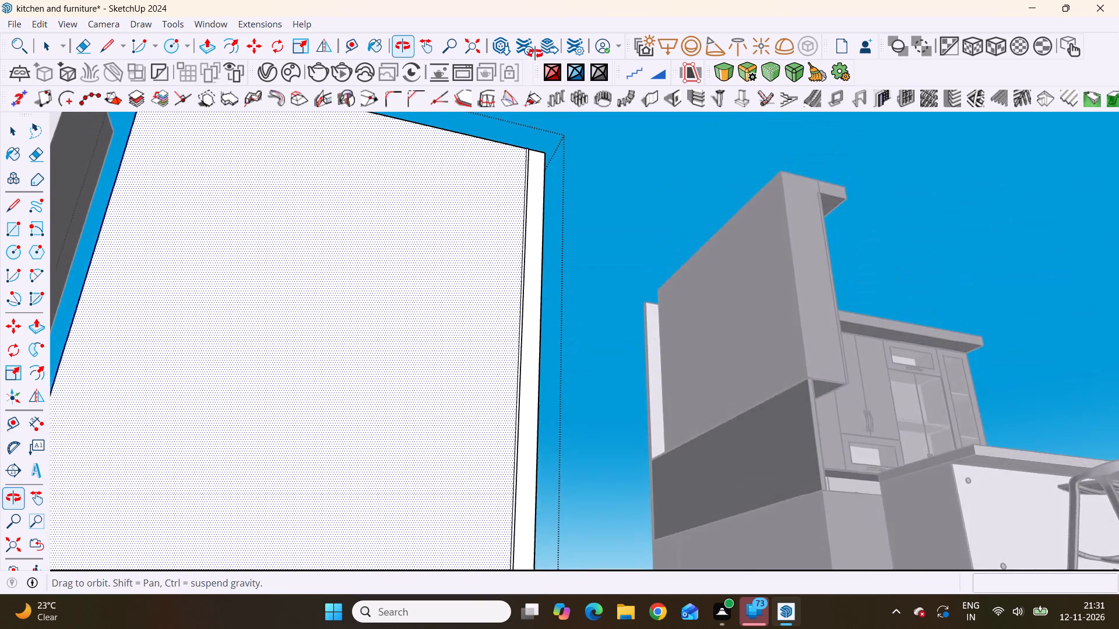
pyautogui.moveTo(535, 54); pyautogui.dragTo(465, 288, button='middle')
pyautogui.scroll(-2, 467, 286)
pyautogui.scroll(1, 467, 181)
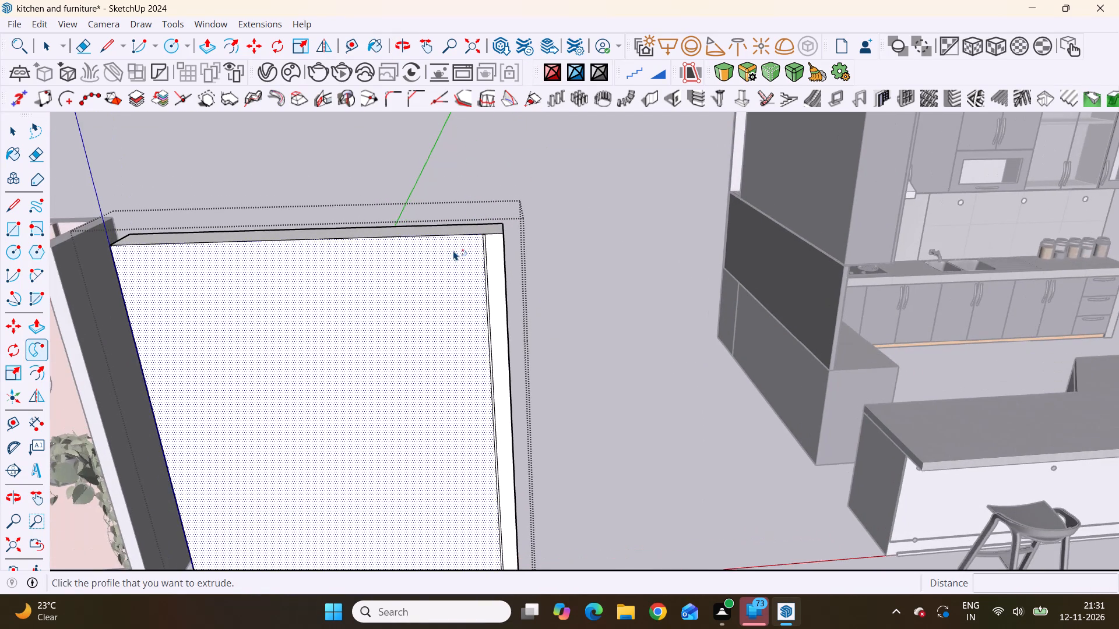
pyautogui.scroll(6, 453, 250)
pyautogui.scroll(13, 493, 217)
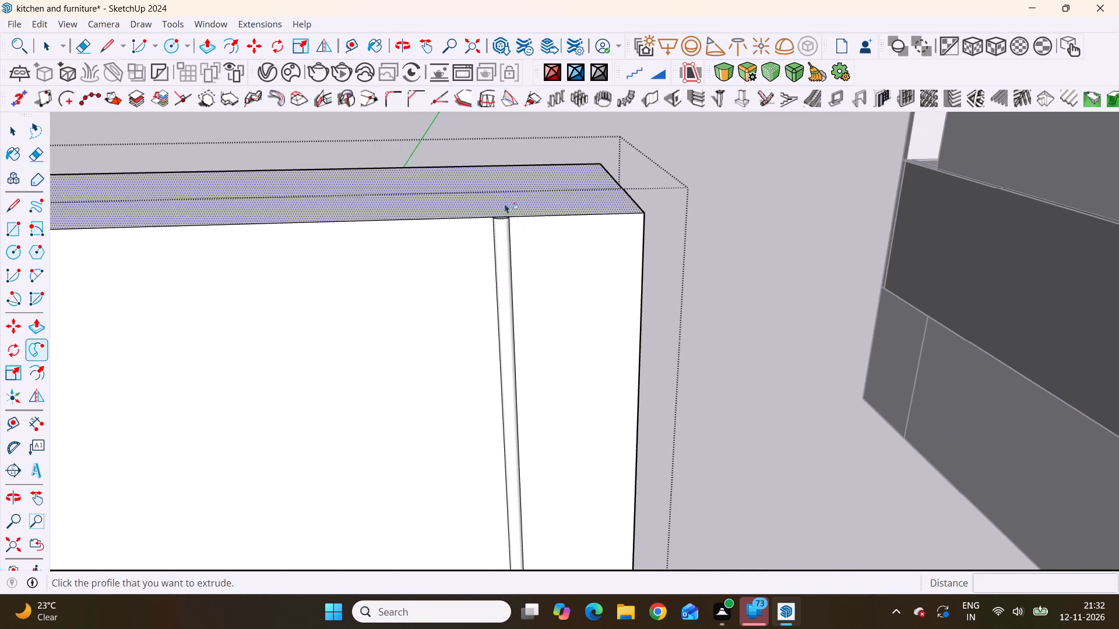
pyautogui.scroll(-20, 451, 167)
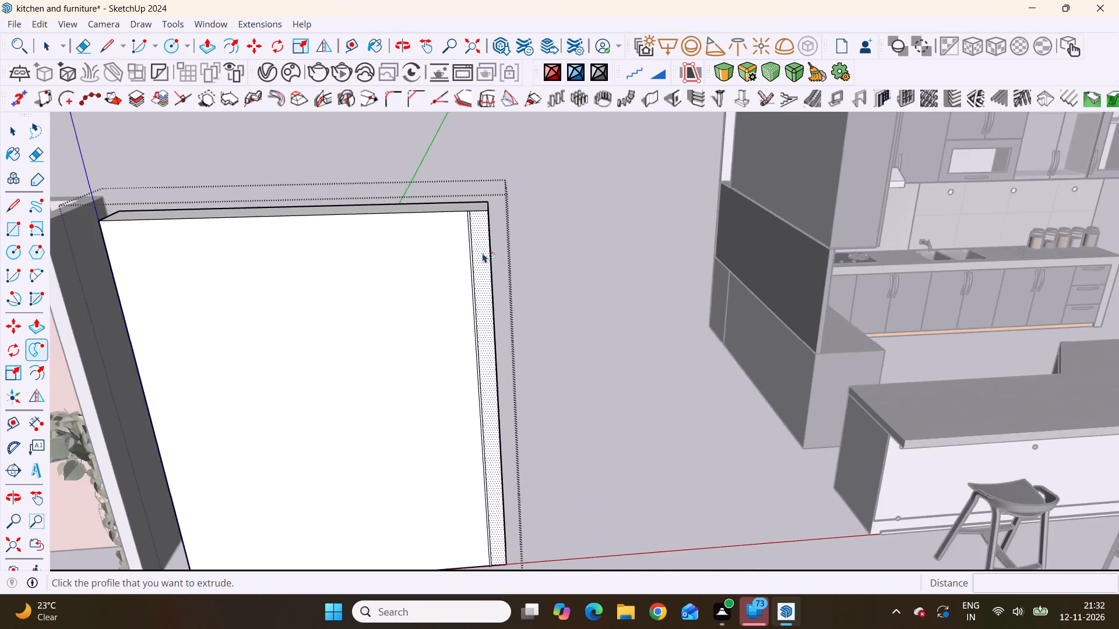
pyautogui.scroll(-11, 483, 253)
pyautogui.moveTo(480, 394); pyautogui.dragTo(521, 283, button='middle')
pyautogui.scroll(5, 520, 284)
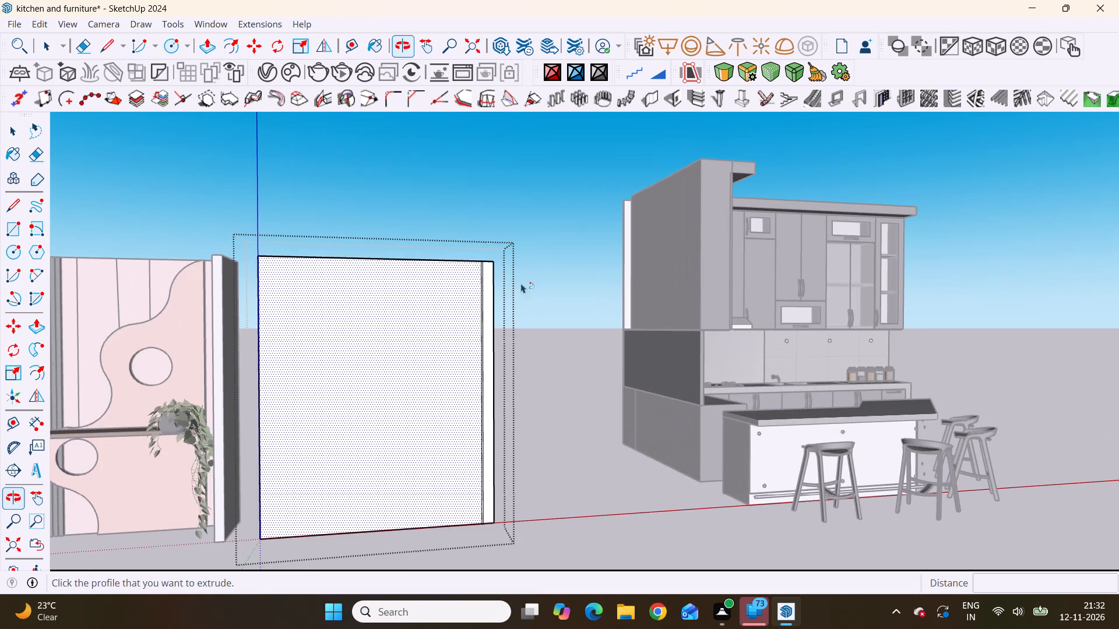
pyautogui.scroll(4, 452, 313)
pyautogui.scroll(-4, 448, 274)
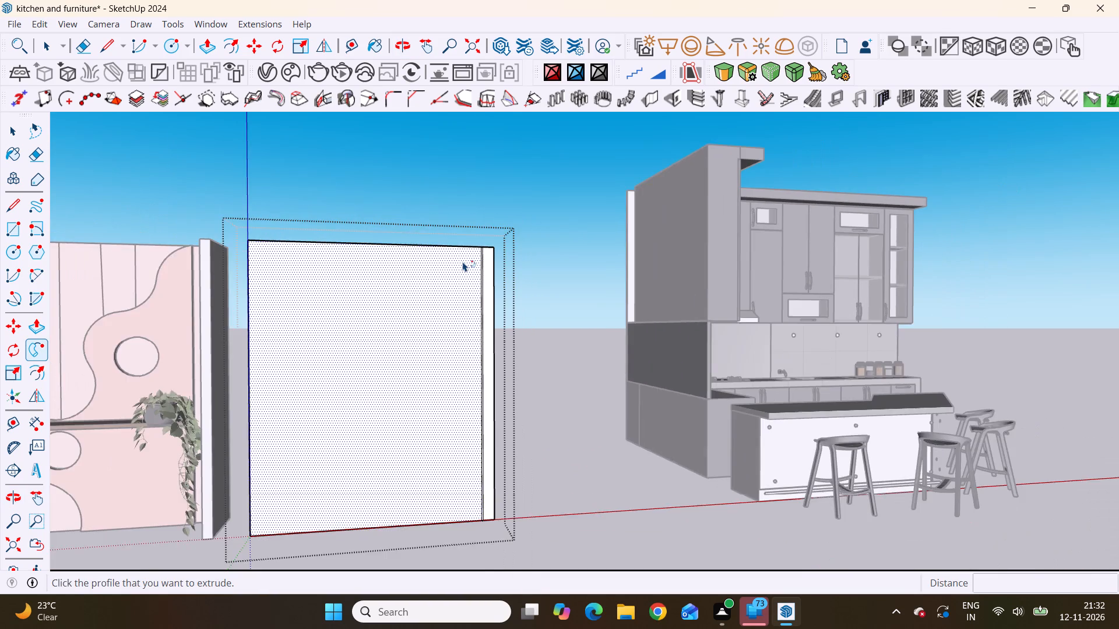
pyautogui.scroll(-3, 463, 262)
pyautogui.scroll(4, 463, 262)
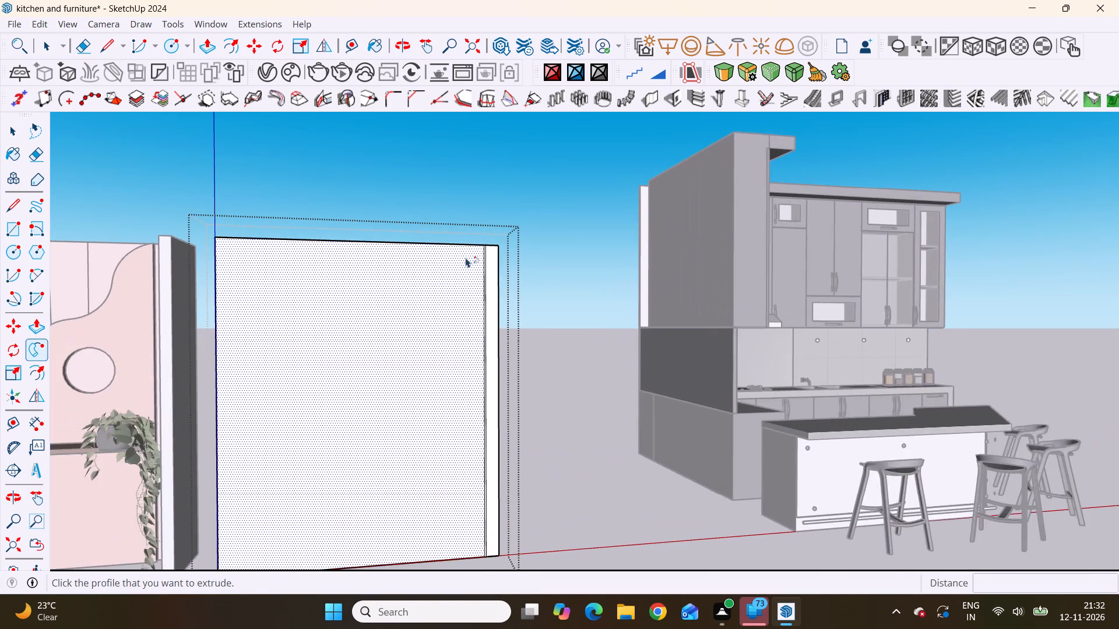
pyautogui.scroll(14, 466, 257)
pyautogui.scroll(7, 505, 249)
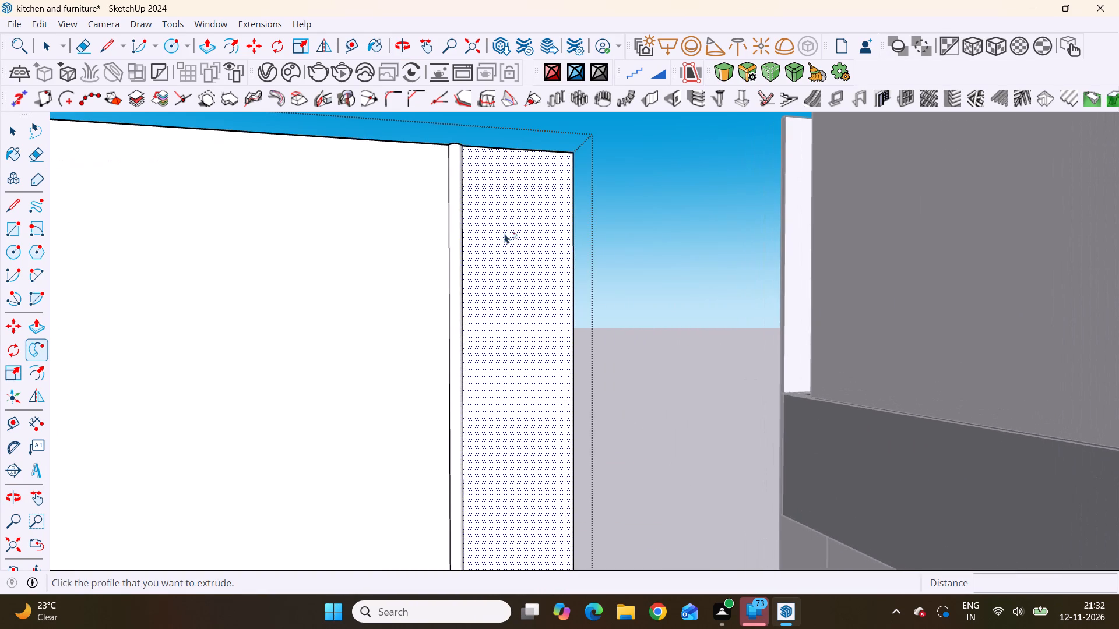
pyautogui.scroll(-6, 498, 224)
pyautogui.moveTo(520, 273); pyautogui.dragTo(621, 481, button='middle')
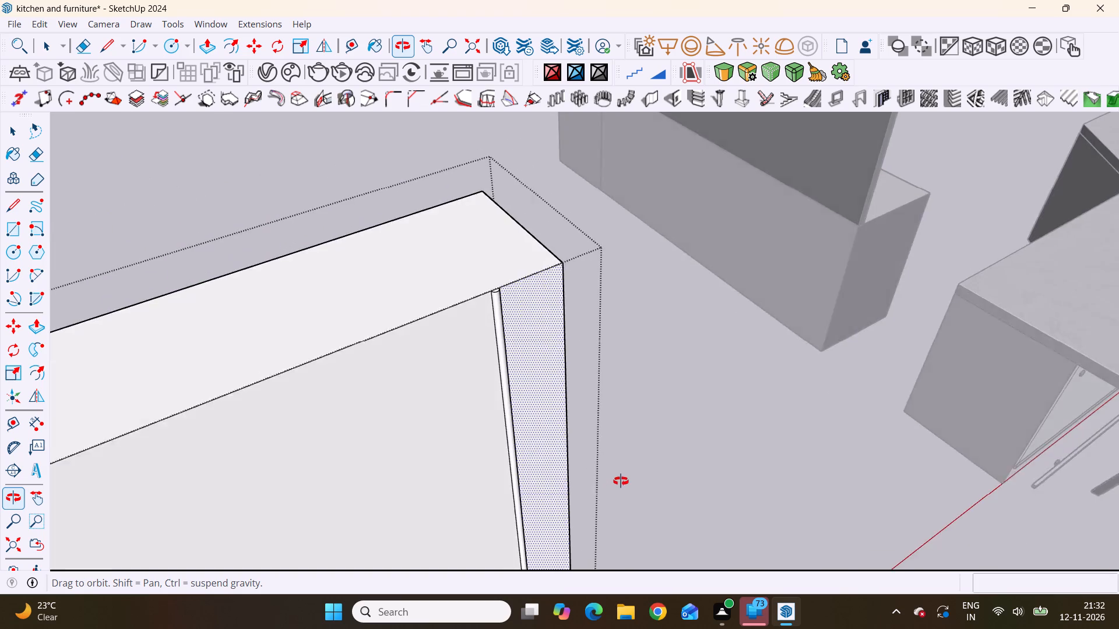
pyautogui.moveTo(621, 481); pyautogui.dragTo(504, 501, button='middle')
pyautogui.scroll(9, 453, 272)
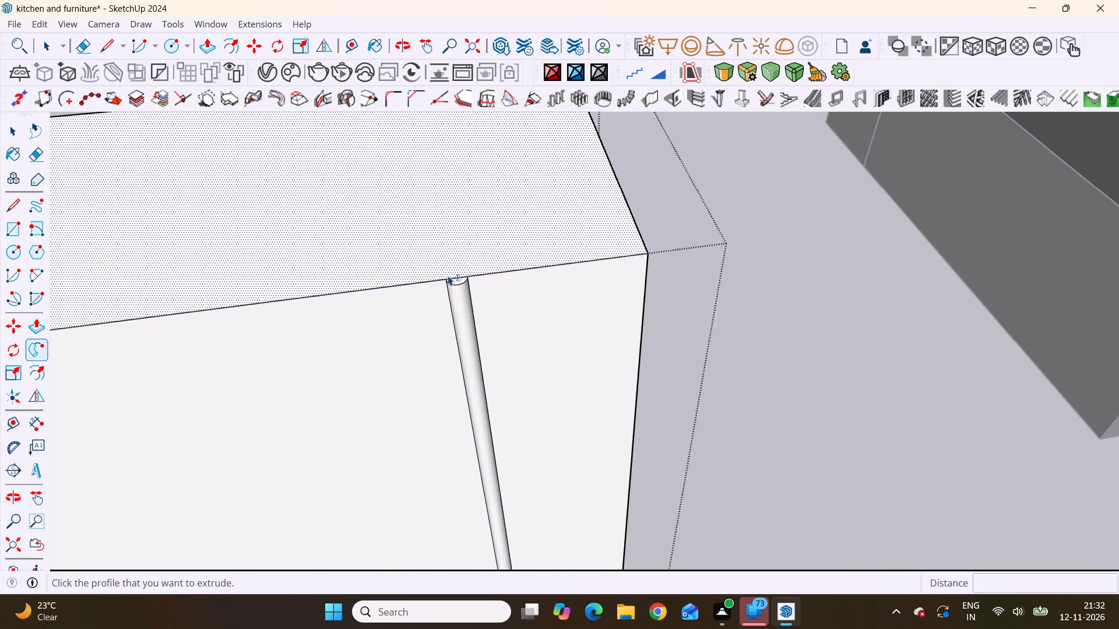
pyautogui.scroll(4, 448, 275)
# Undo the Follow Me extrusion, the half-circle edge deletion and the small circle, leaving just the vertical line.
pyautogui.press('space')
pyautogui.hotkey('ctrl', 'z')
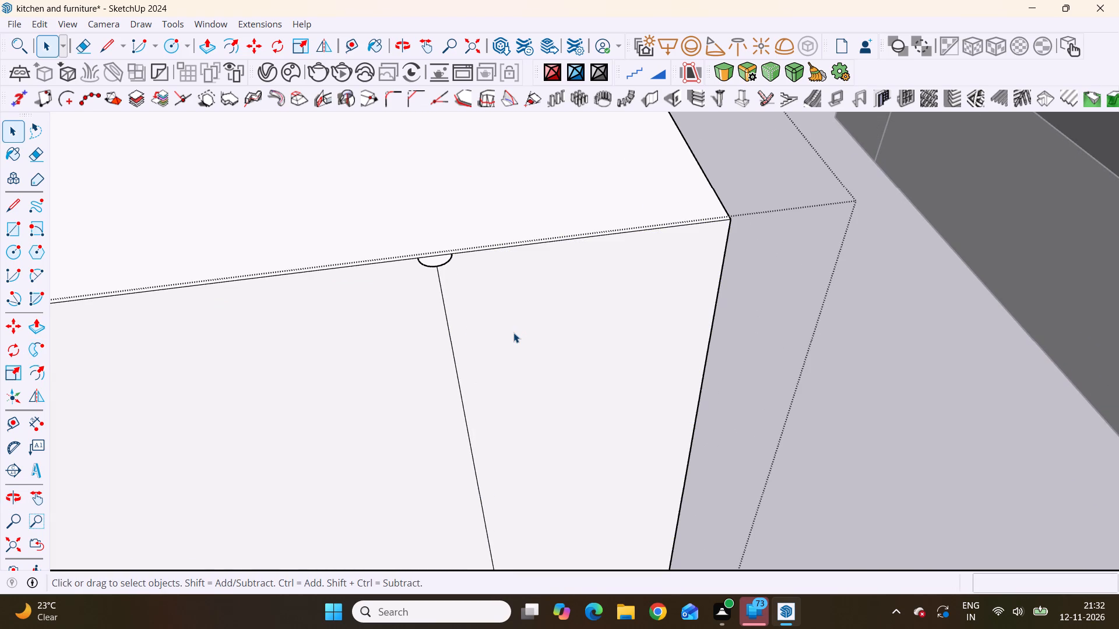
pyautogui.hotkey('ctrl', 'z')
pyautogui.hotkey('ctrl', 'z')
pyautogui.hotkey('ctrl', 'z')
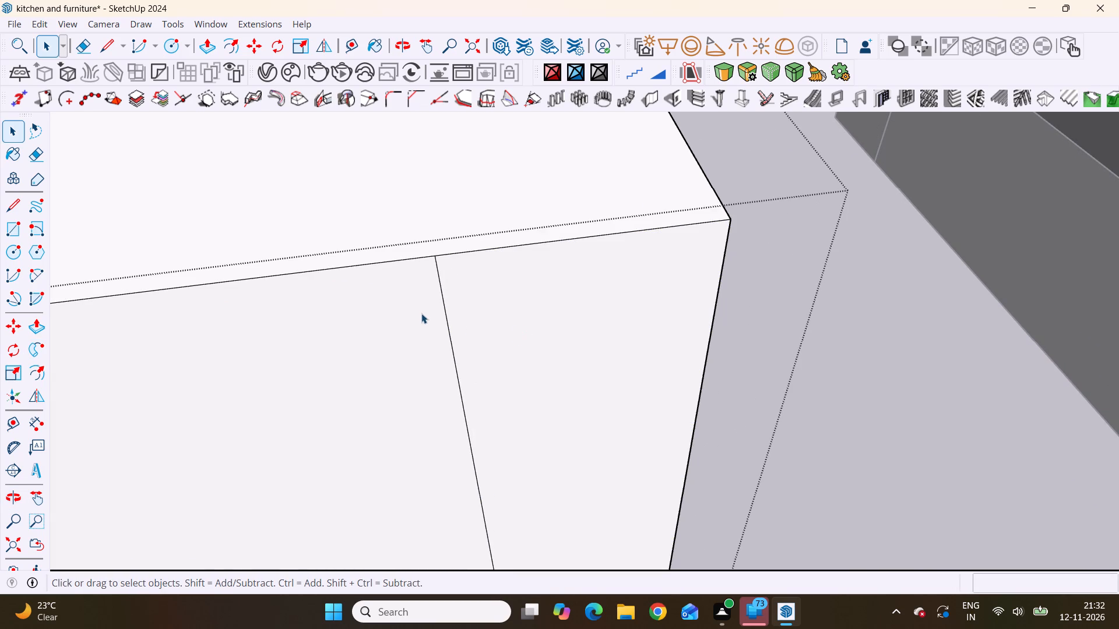
# Draw a horizontal circle of about 11/16" radius, centred on the vertical line's top end.
pyautogui.press('c')
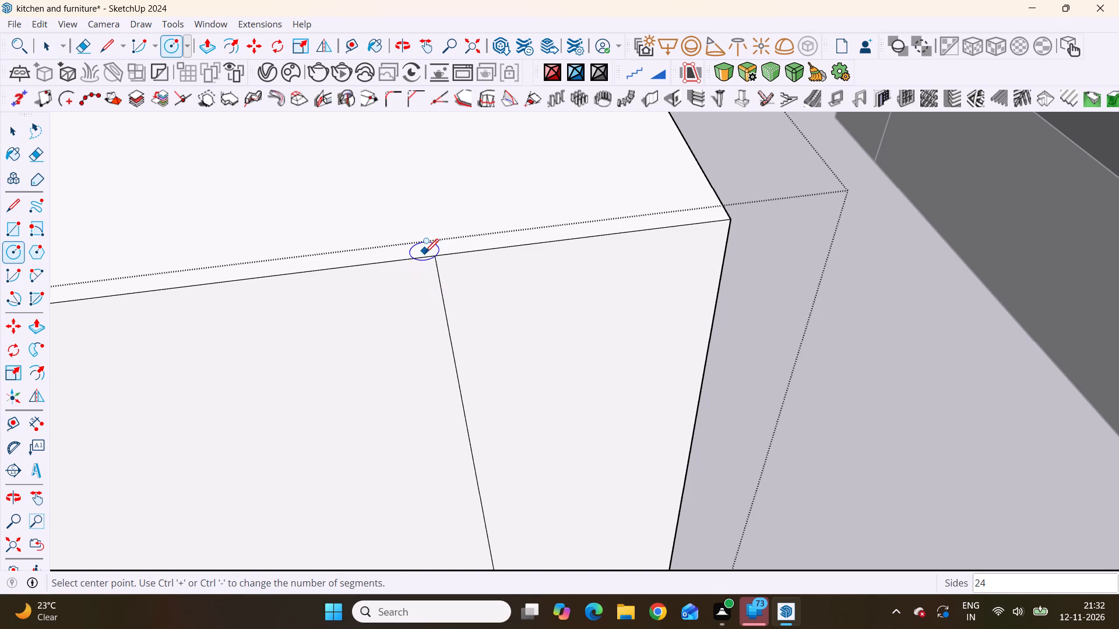
pyautogui.click(435, 254)
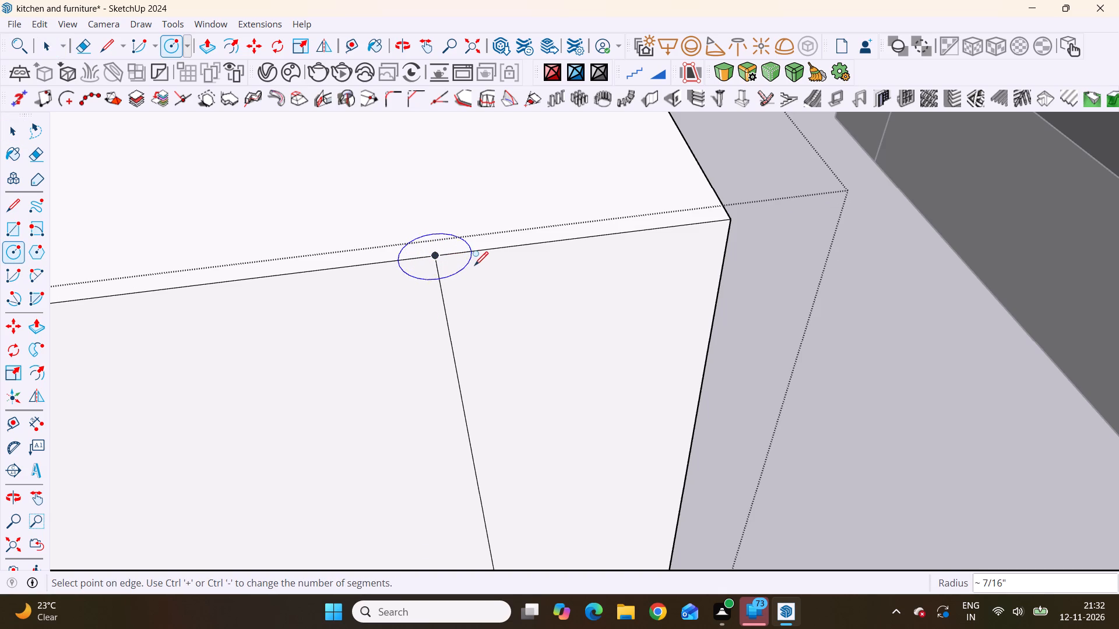
pyautogui.click(488, 270)
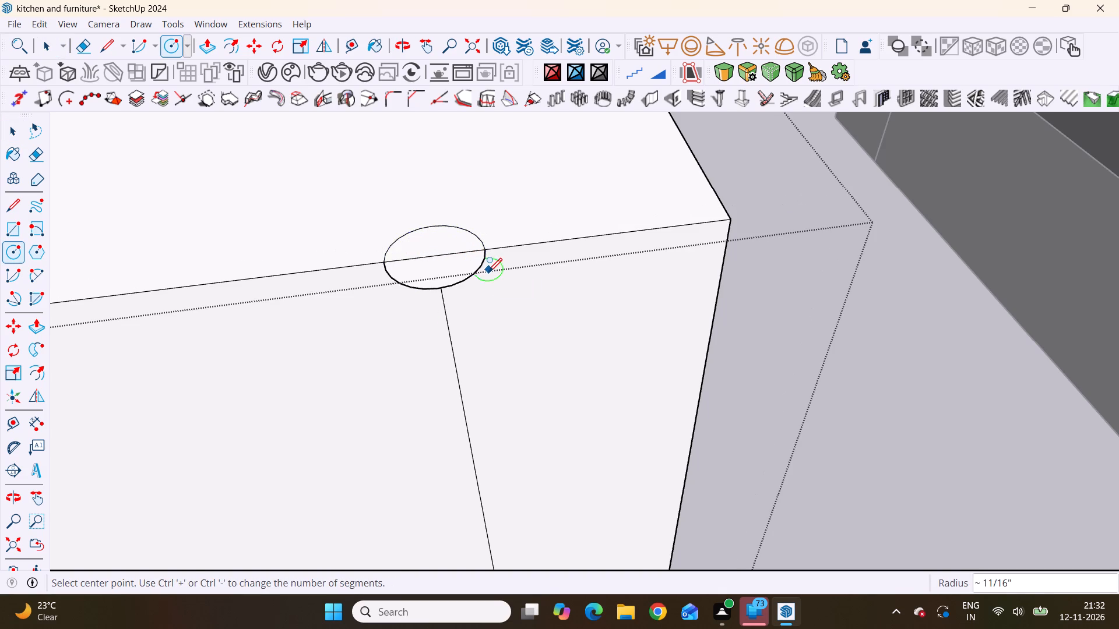
# Delete the half of the new circle's edge lying on the panel's top face, keeping the half in front.
pyautogui.scroll(-5, 439, 253)
pyautogui.moveTo(486, 317); pyautogui.dragTo(473, 253, button='middle')
pyautogui.scroll(2, 473, 253)
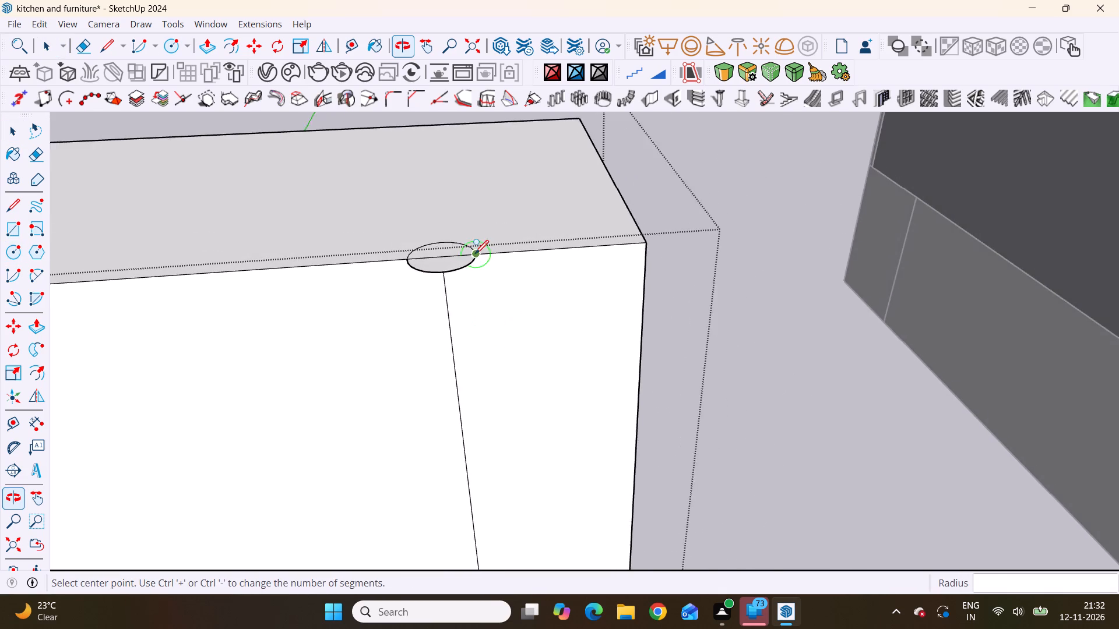
pyautogui.scroll(4, 475, 253)
pyautogui.scroll(4, 410, 256)
pyautogui.press('space')
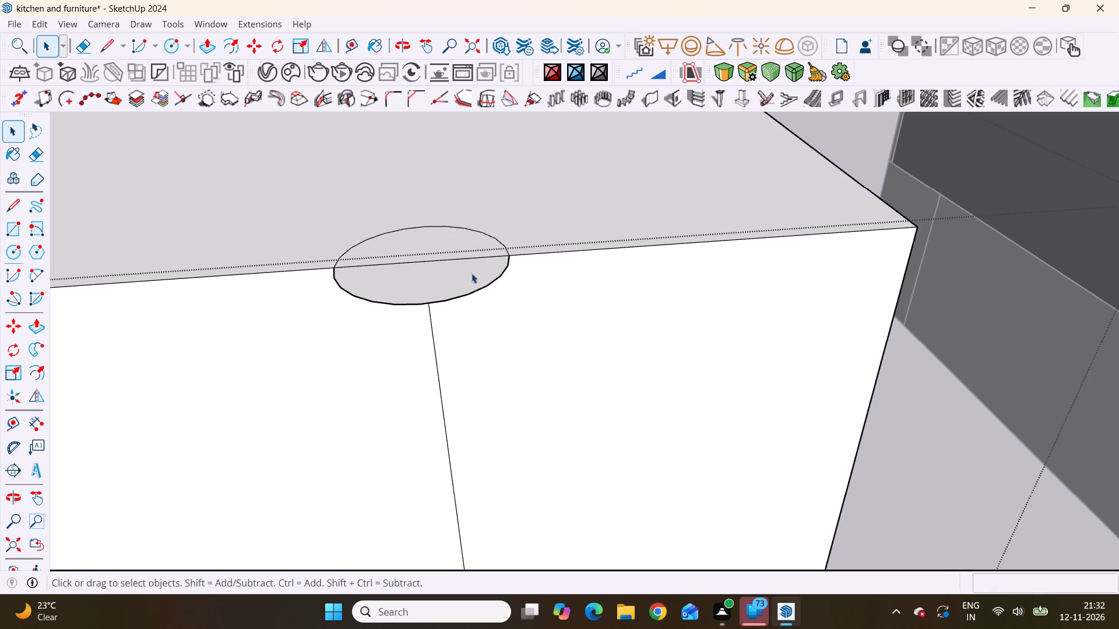
pyautogui.moveTo(431, 229); pyautogui.dragTo(451, 264, button='middle')
pyautogui.scroll(5, 353, 189)
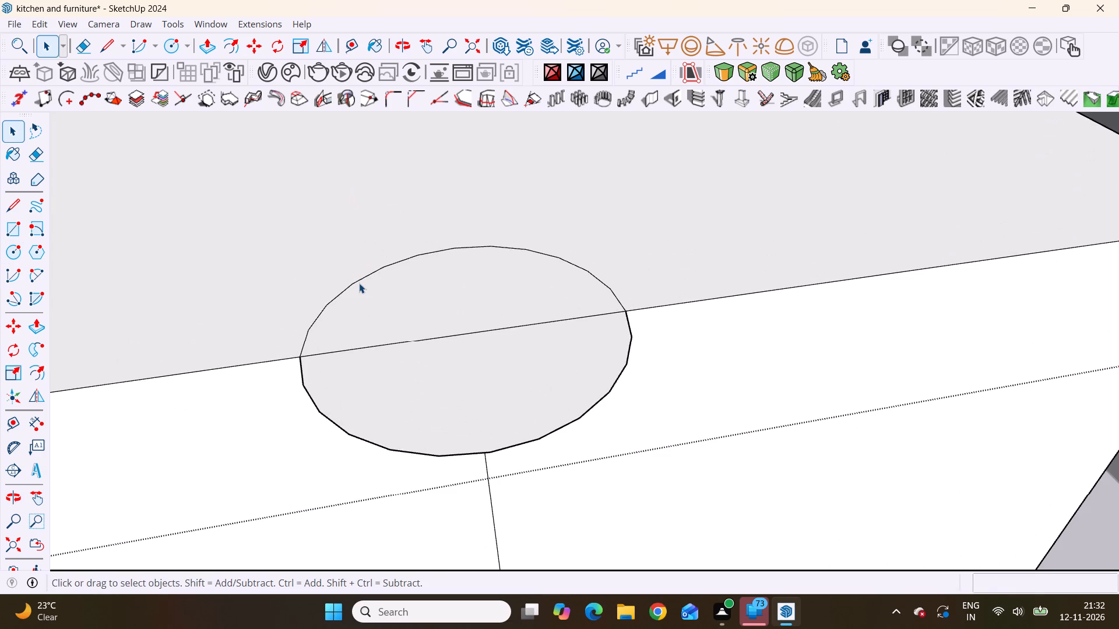
pyautogui.click(363, 275)
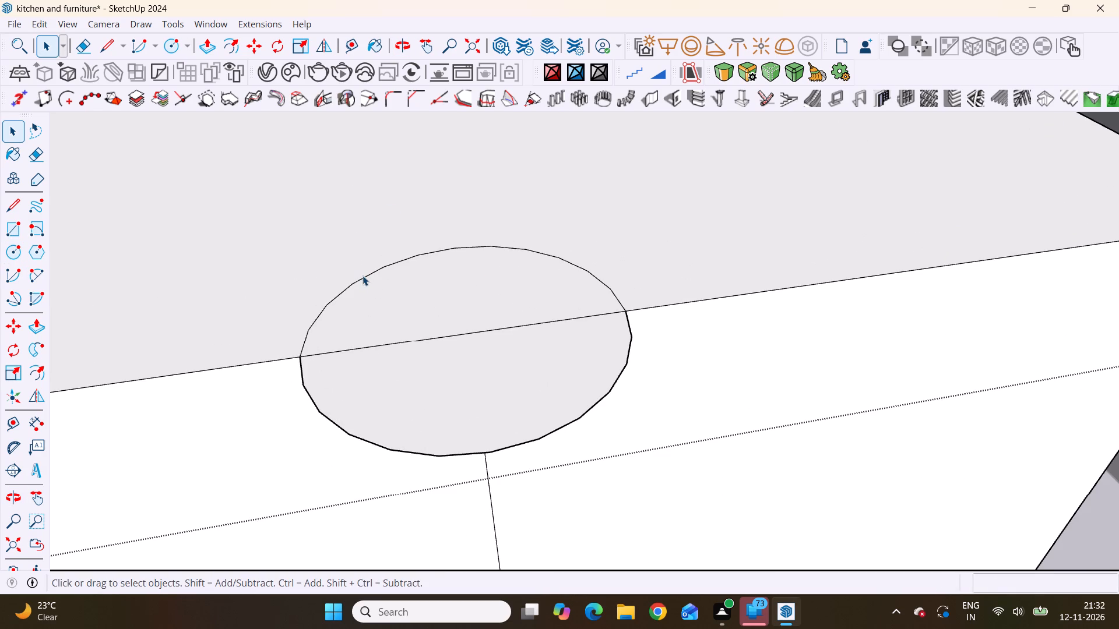
pyautogui.click(364, 277)
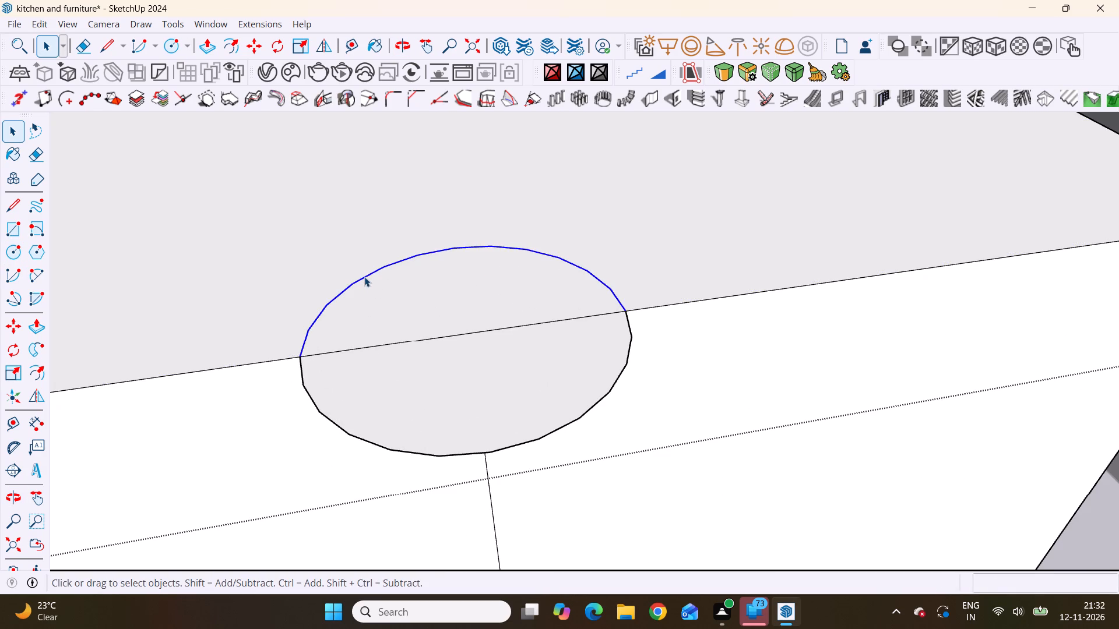
pyautogui.press('Delete')
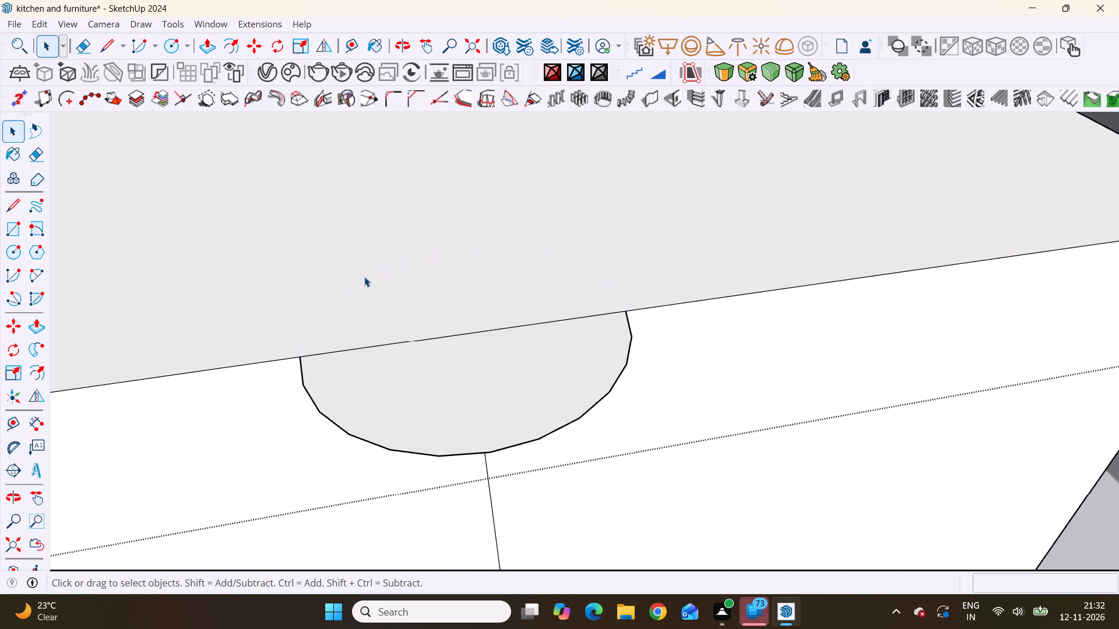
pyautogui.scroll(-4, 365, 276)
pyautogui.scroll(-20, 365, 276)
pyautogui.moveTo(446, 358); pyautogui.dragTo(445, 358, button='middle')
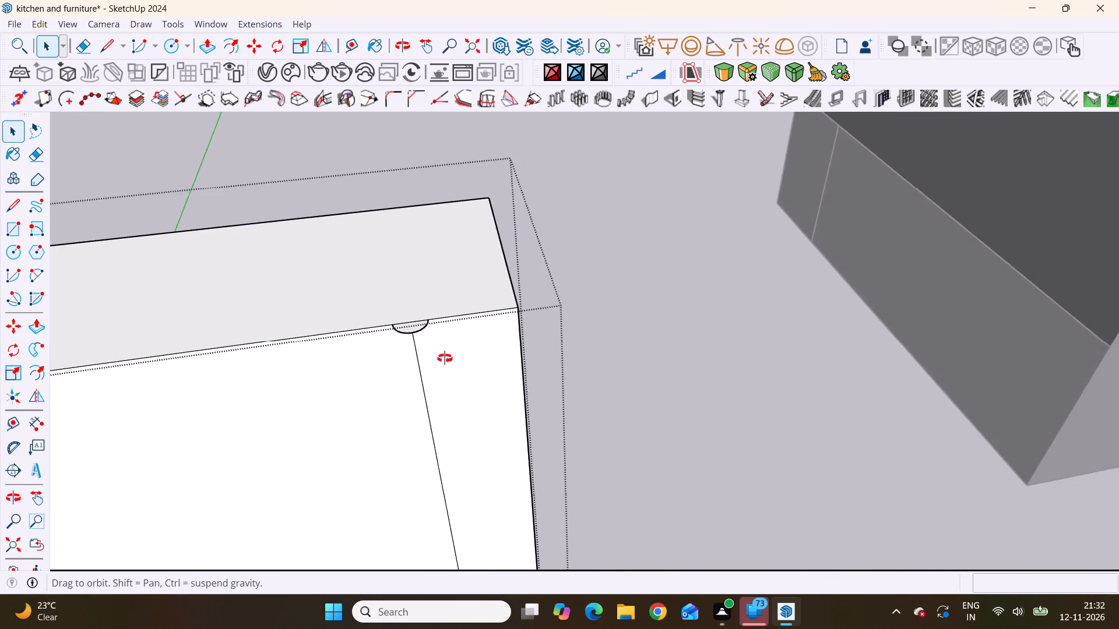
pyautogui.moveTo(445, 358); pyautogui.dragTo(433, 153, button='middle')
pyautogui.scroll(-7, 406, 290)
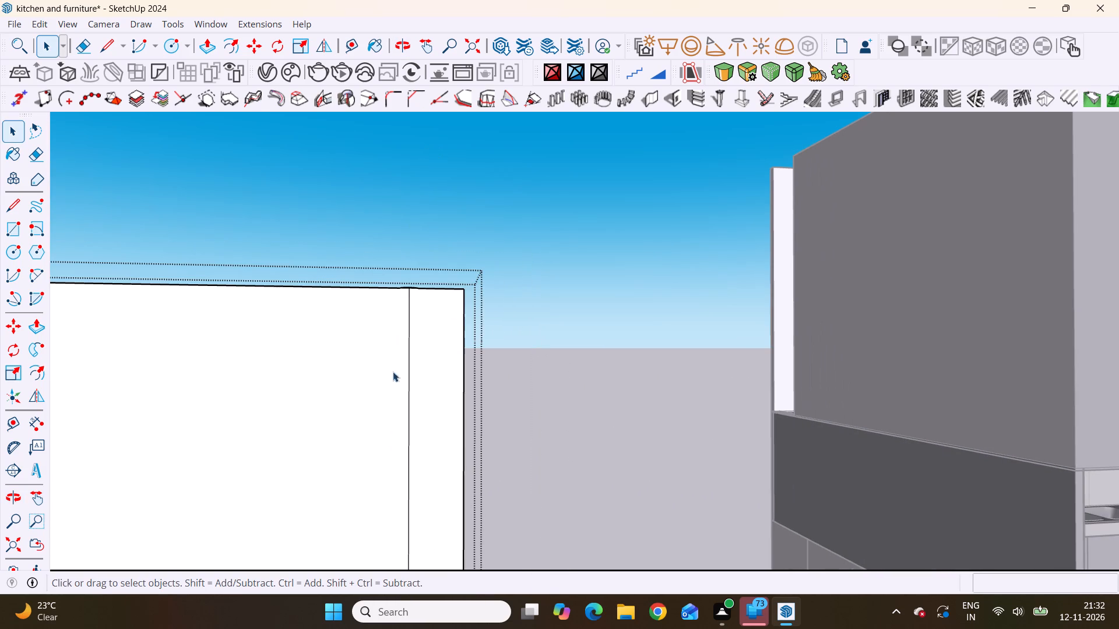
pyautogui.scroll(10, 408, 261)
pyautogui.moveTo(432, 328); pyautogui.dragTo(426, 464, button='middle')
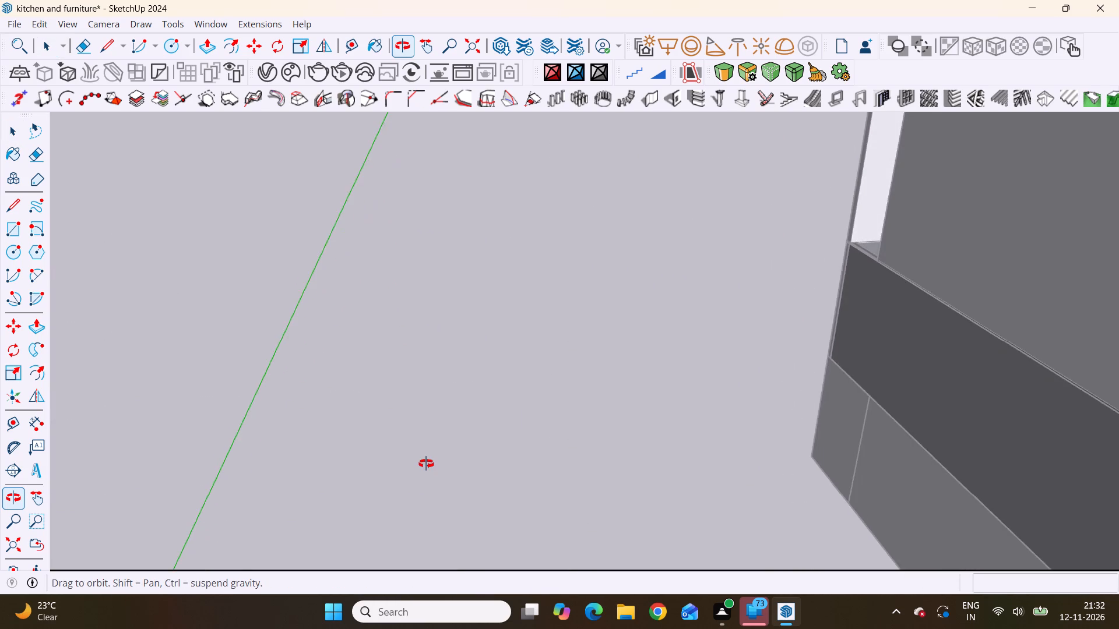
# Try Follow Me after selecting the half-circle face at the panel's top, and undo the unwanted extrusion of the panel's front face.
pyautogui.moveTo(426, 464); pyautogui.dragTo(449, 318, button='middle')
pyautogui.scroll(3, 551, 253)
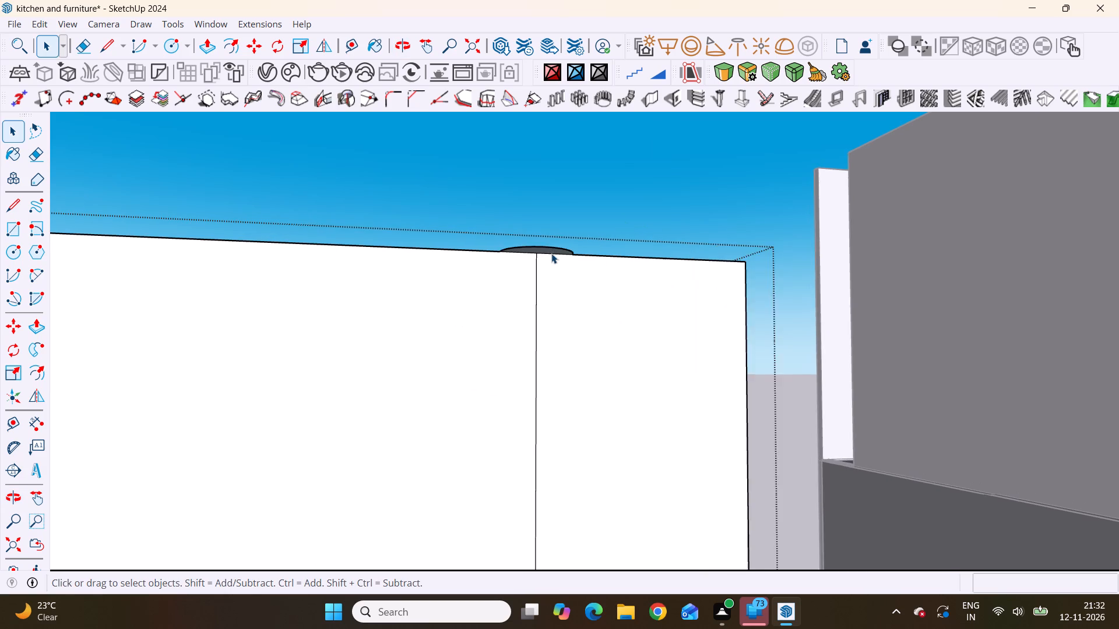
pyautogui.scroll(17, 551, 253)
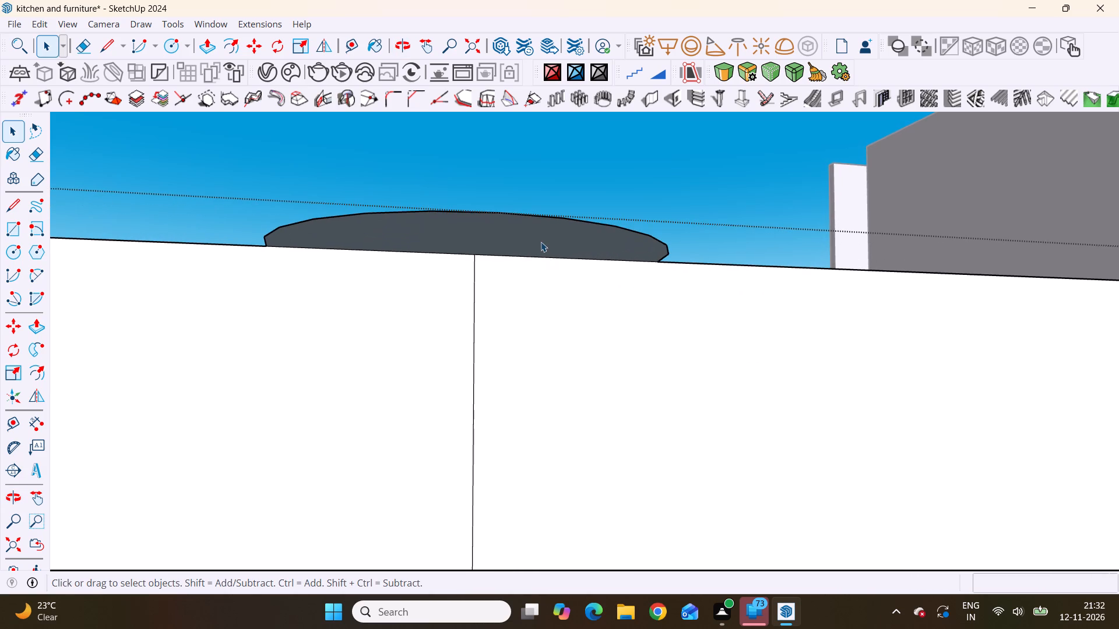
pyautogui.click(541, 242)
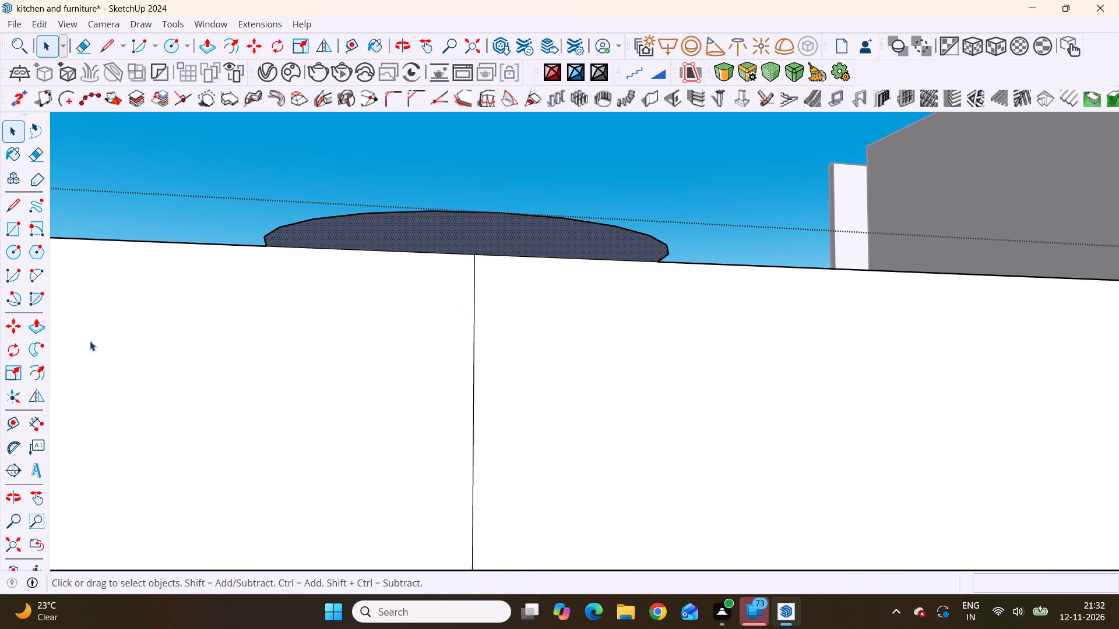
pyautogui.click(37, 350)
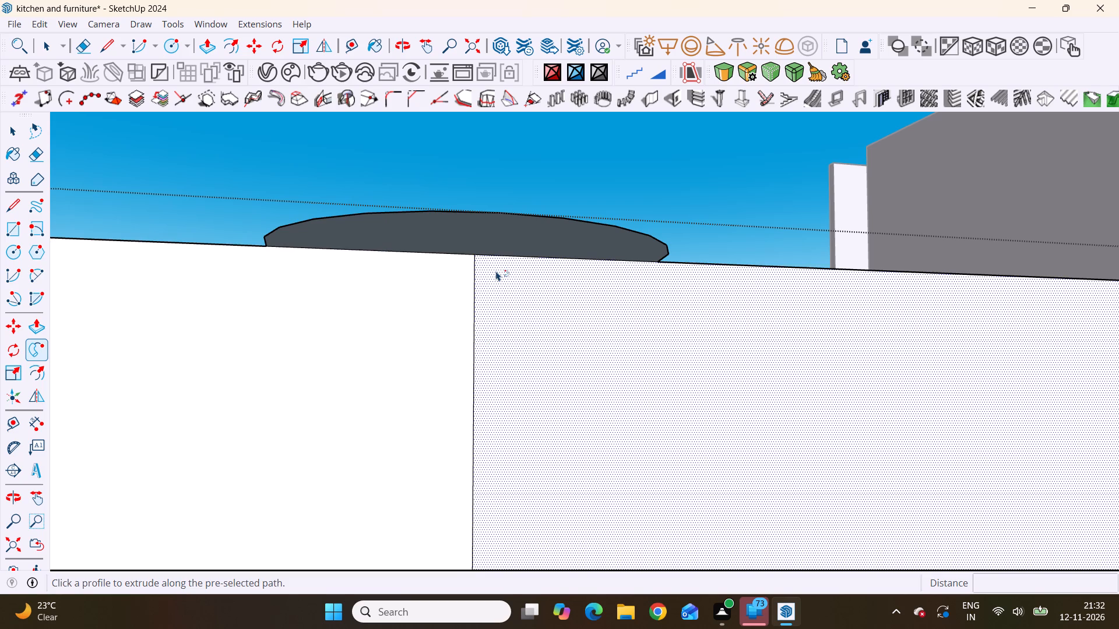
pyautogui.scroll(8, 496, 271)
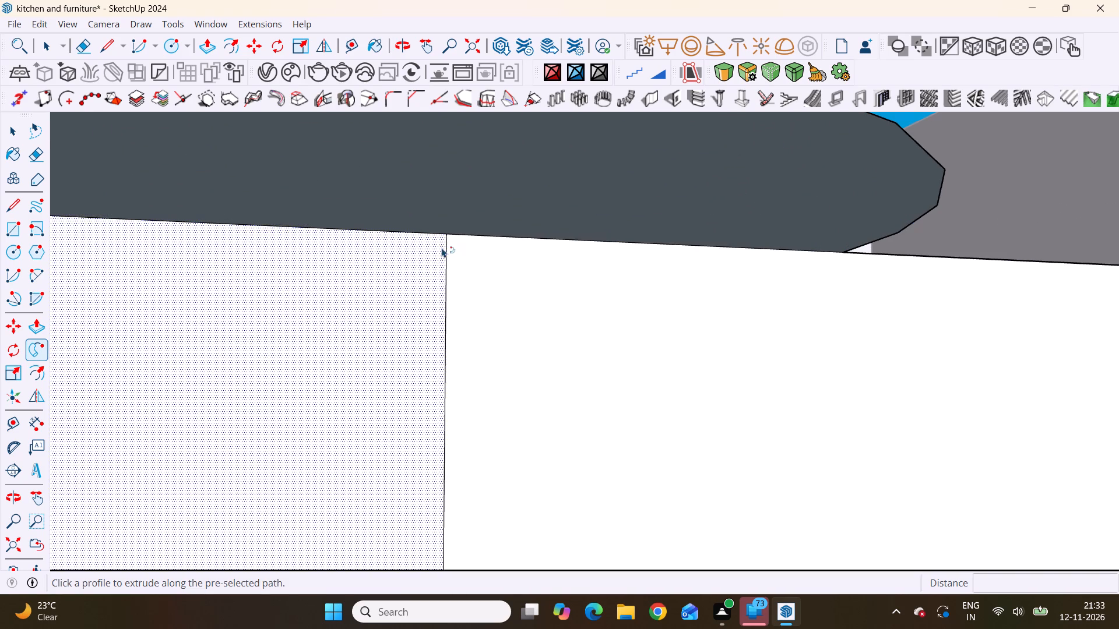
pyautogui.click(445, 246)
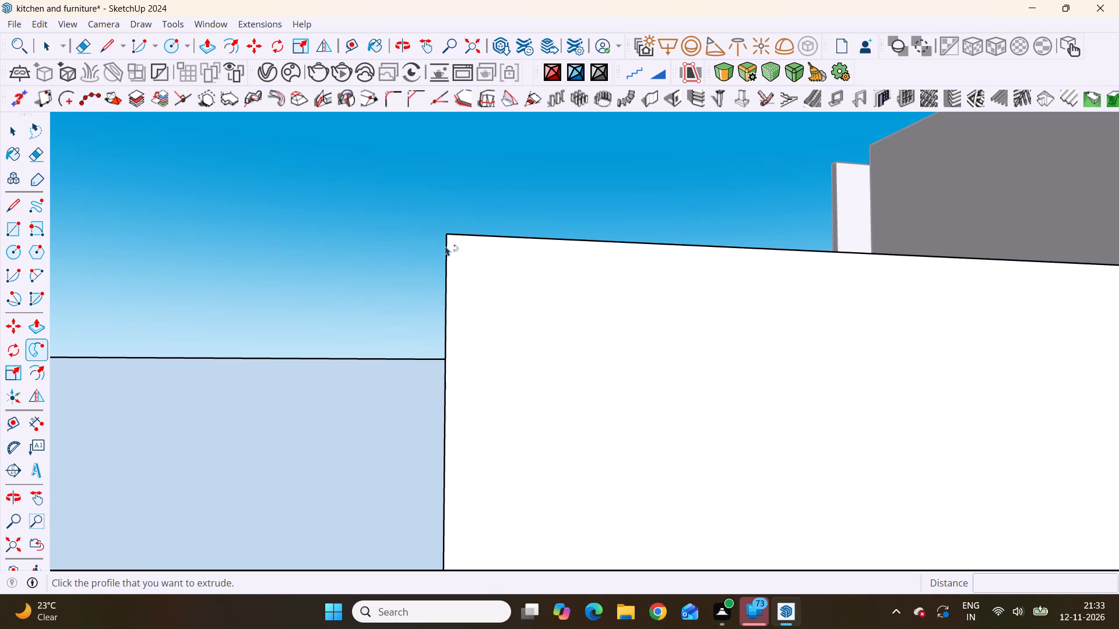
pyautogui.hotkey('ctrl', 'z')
# Extrude the half-circle face along the vertical line on the panel's front with Follow Me.
pyautogui.scroll(-5, 402, 340)
pyautogui.press('space')
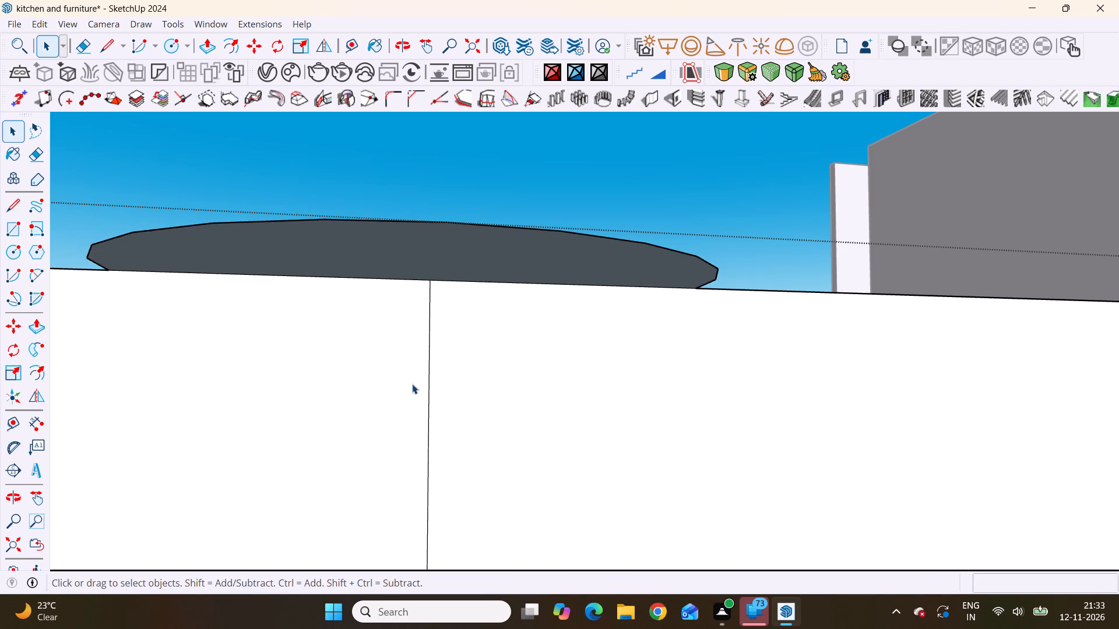
pyautogui.click(427, 361)
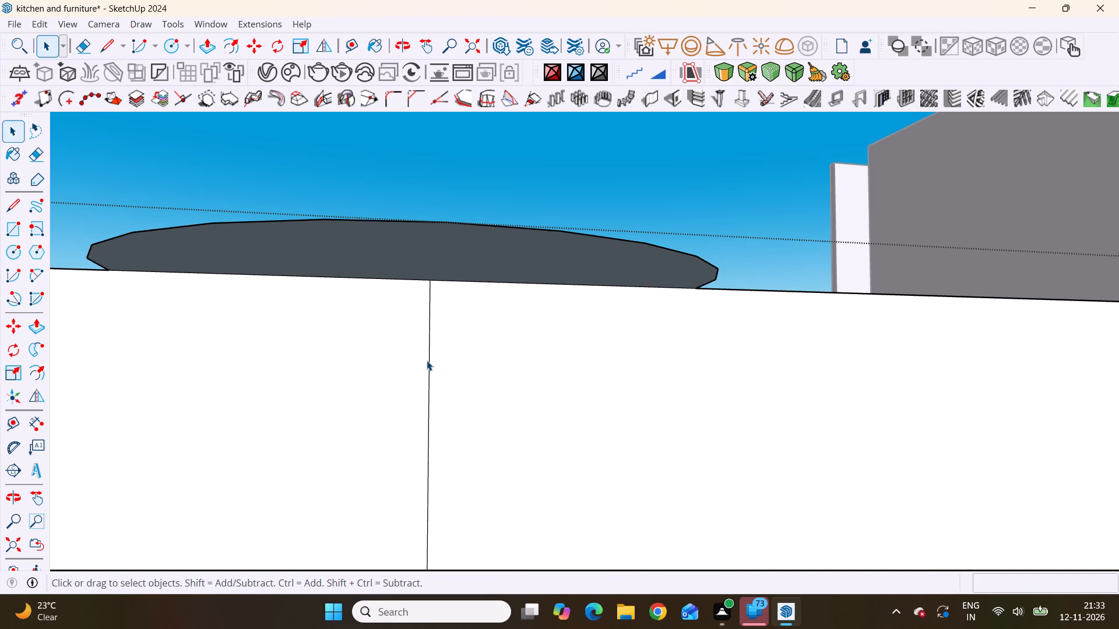
pyautogui.click(429, 361)
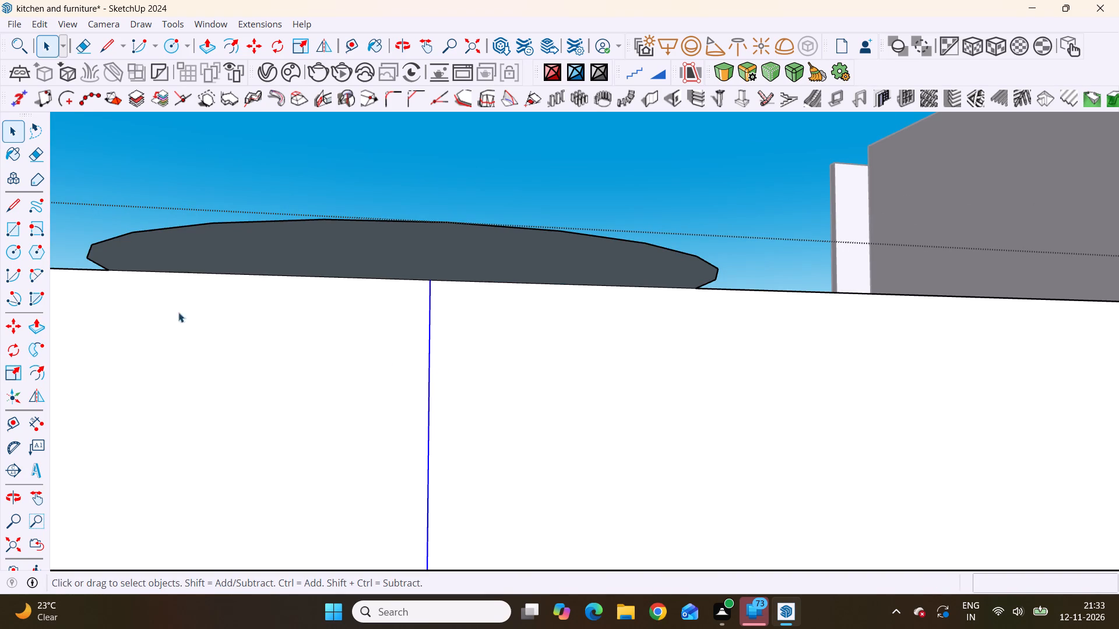
pyautogui.click(36, 351)
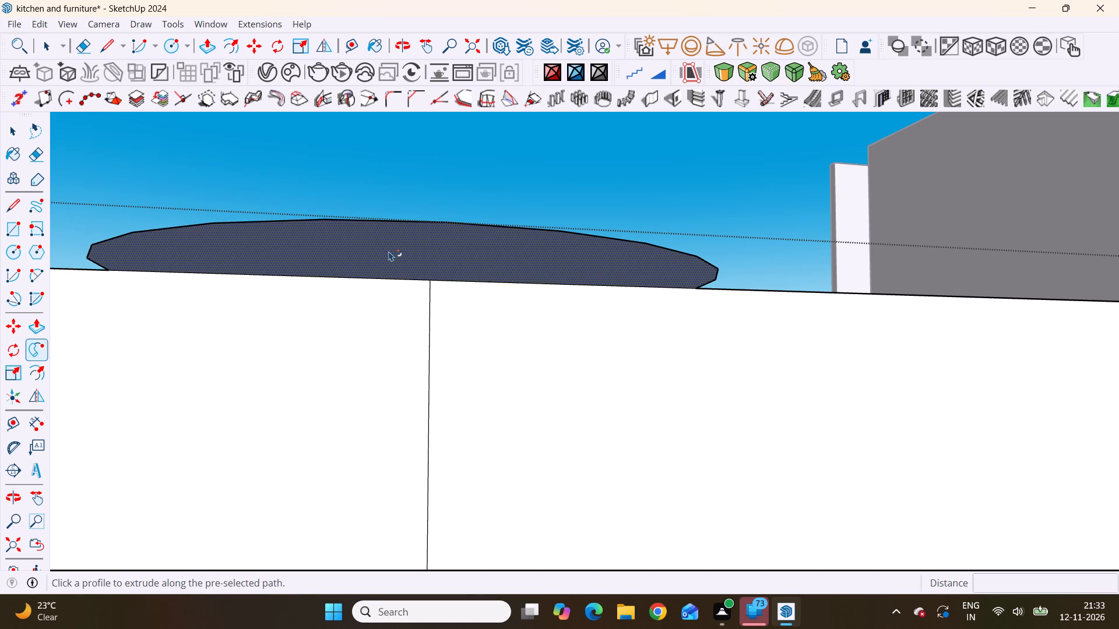
pyautogui.click(389, 251)
pyautogui.scroll(-20, 414, 204)
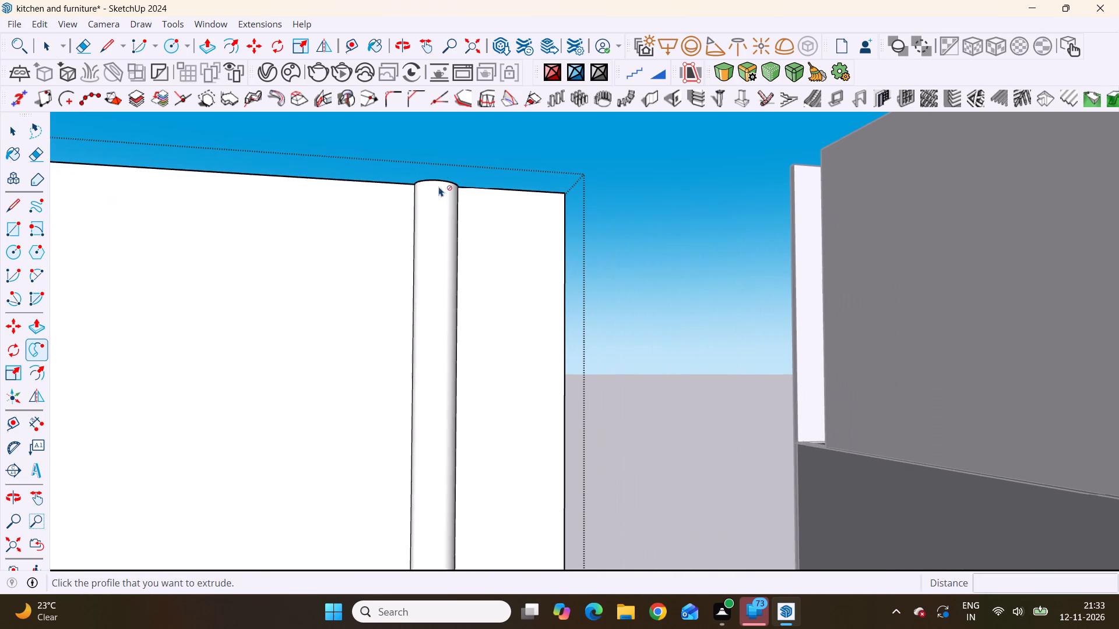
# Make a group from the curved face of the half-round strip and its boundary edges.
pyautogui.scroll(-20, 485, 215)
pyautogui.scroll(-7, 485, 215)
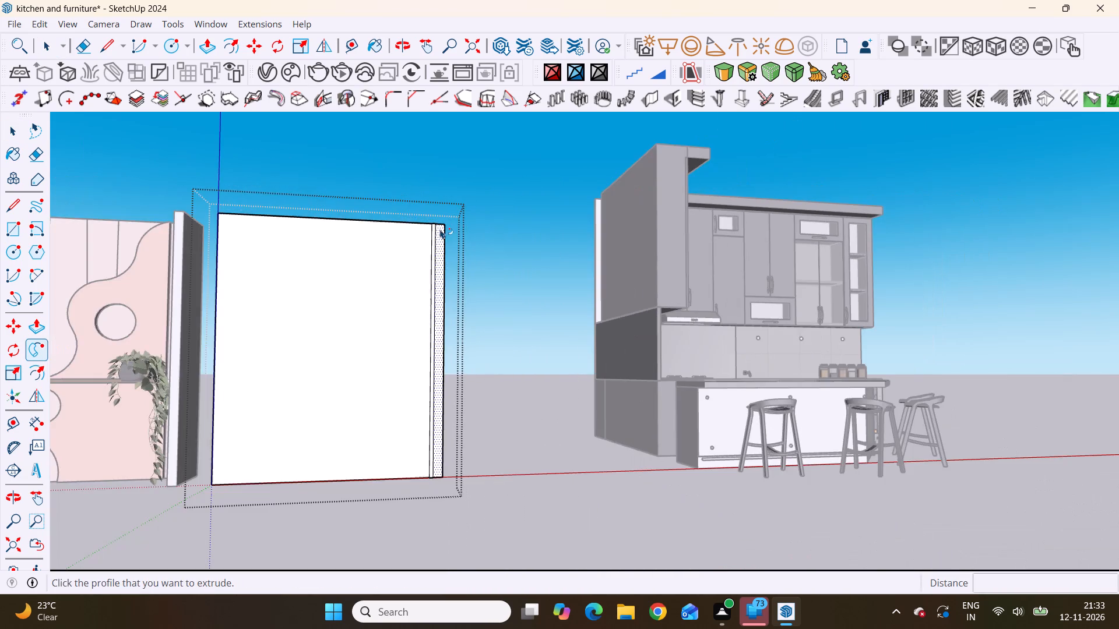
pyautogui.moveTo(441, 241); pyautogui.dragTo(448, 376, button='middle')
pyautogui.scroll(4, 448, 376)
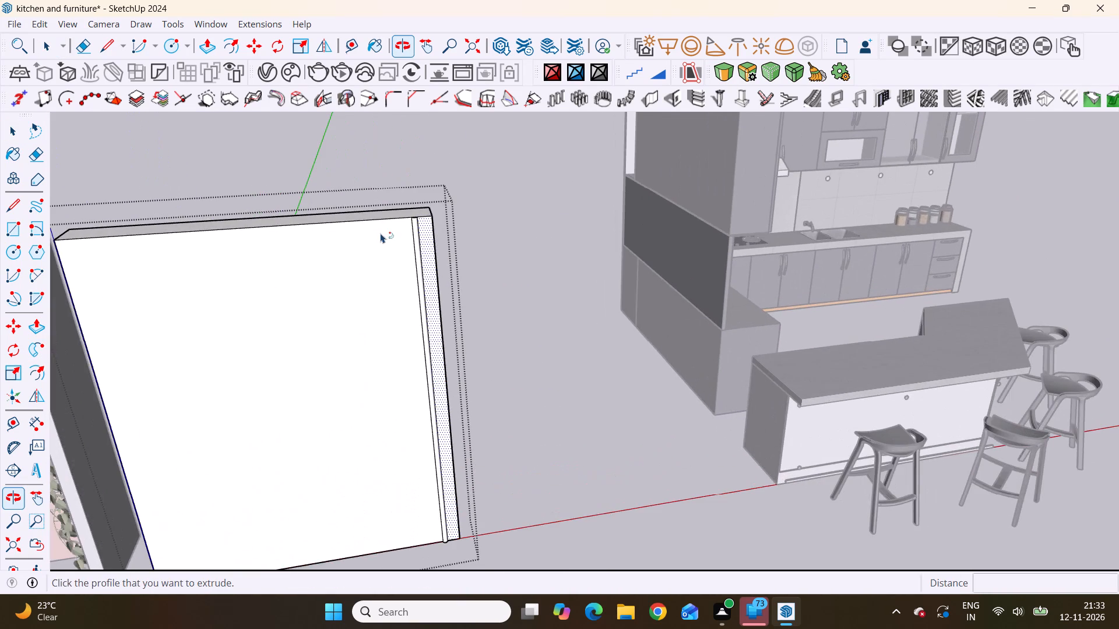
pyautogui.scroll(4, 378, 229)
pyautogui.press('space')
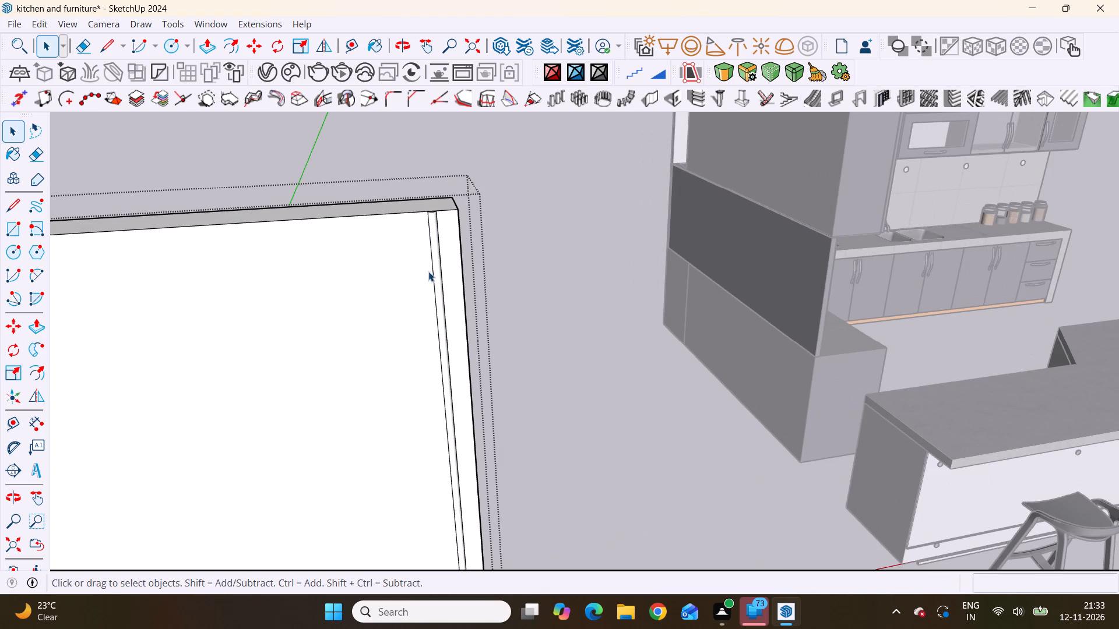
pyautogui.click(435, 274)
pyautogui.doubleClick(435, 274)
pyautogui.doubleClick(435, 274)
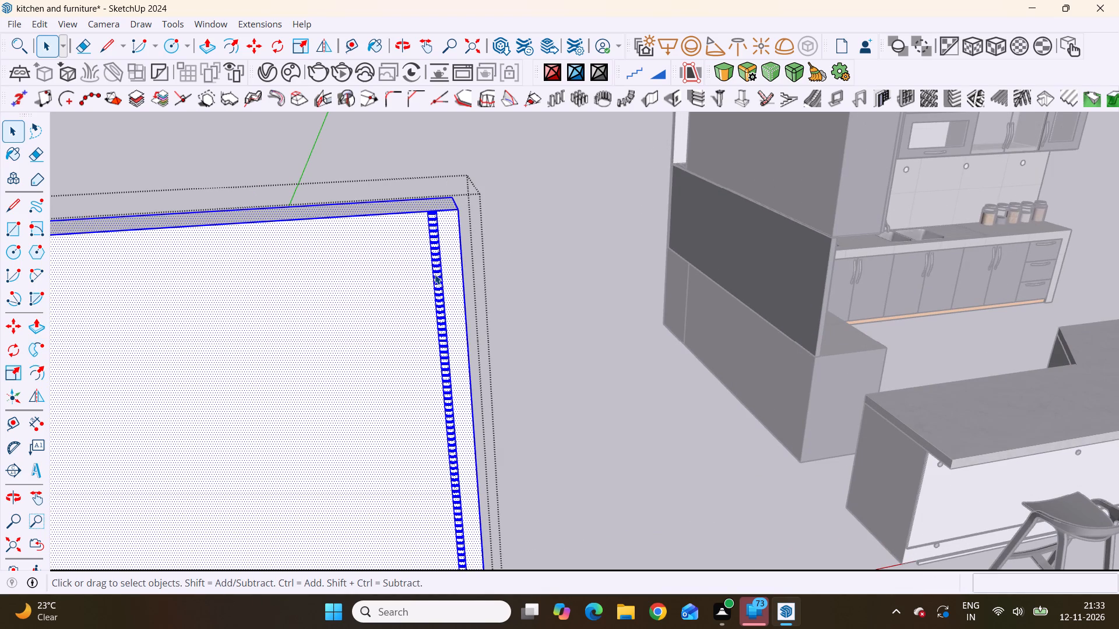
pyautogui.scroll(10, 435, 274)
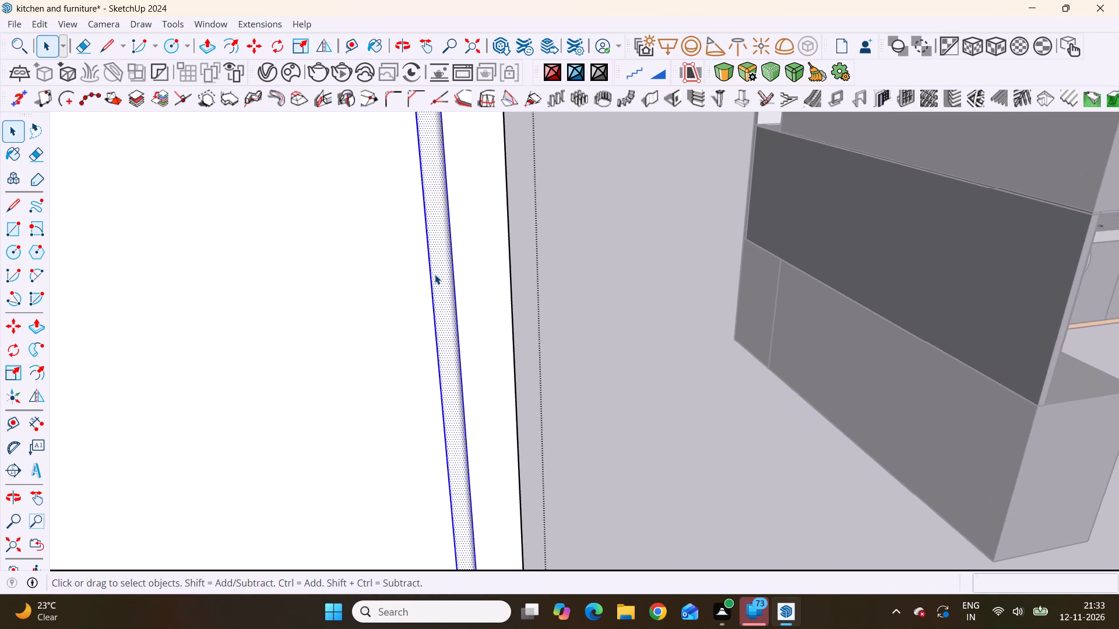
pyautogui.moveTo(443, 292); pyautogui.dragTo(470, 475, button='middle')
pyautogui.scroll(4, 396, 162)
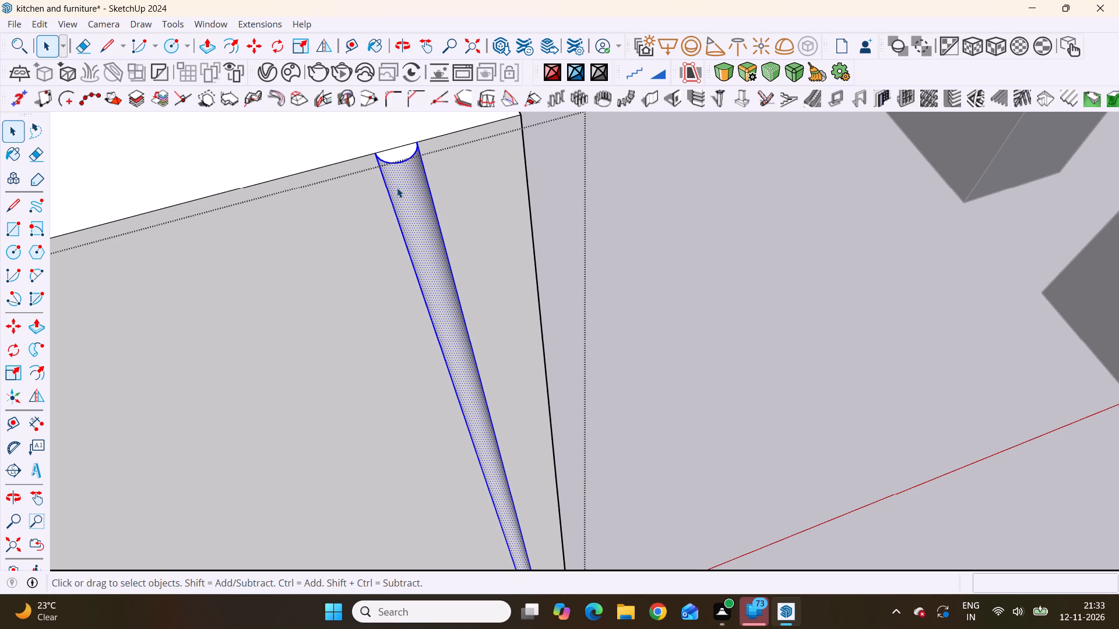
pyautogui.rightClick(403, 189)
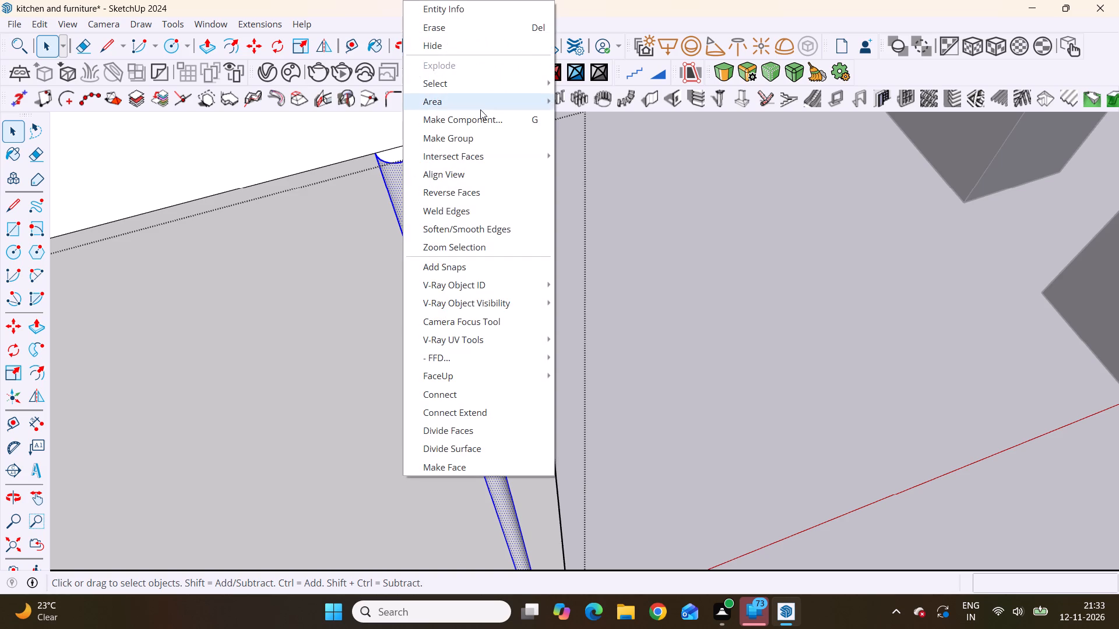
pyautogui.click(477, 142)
# Examine the grouped half-round strip on the panel's front, both close up and from a distance beside the kitchen.
pyautogui.scroll(-10, 414, 184)
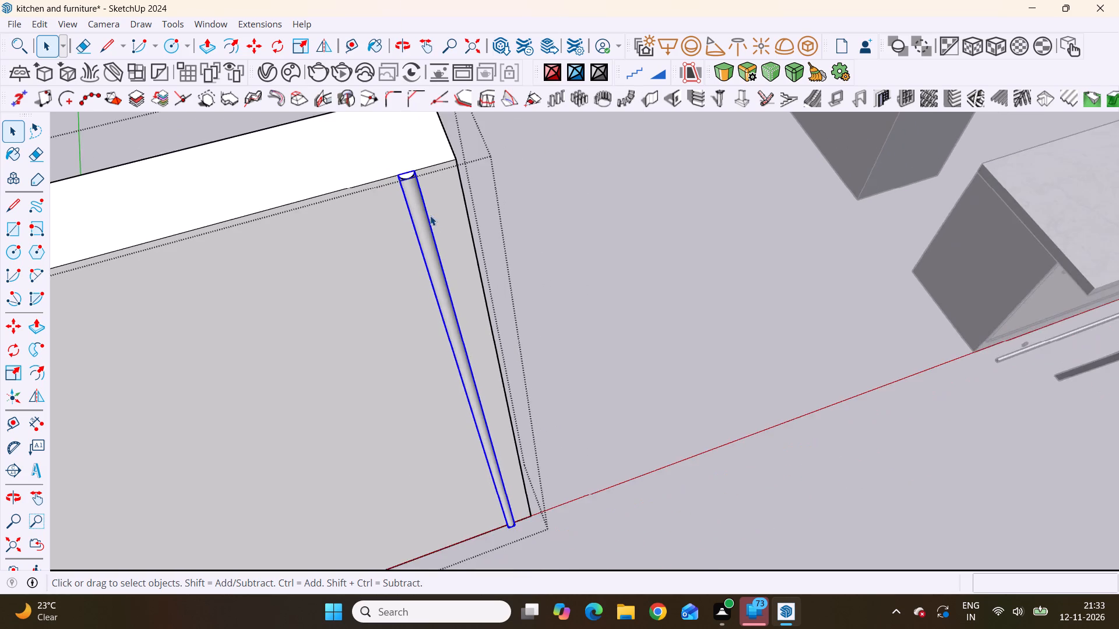
pyautogui.scroll(1, 425, 217)
pyautogui.moveTo(405, 218); pyautogui.dragTo(376, 217, button='middle')
pyautogui.scroll(-2, 376, 216)
pyautogui.scroll(-2, 388, 141)
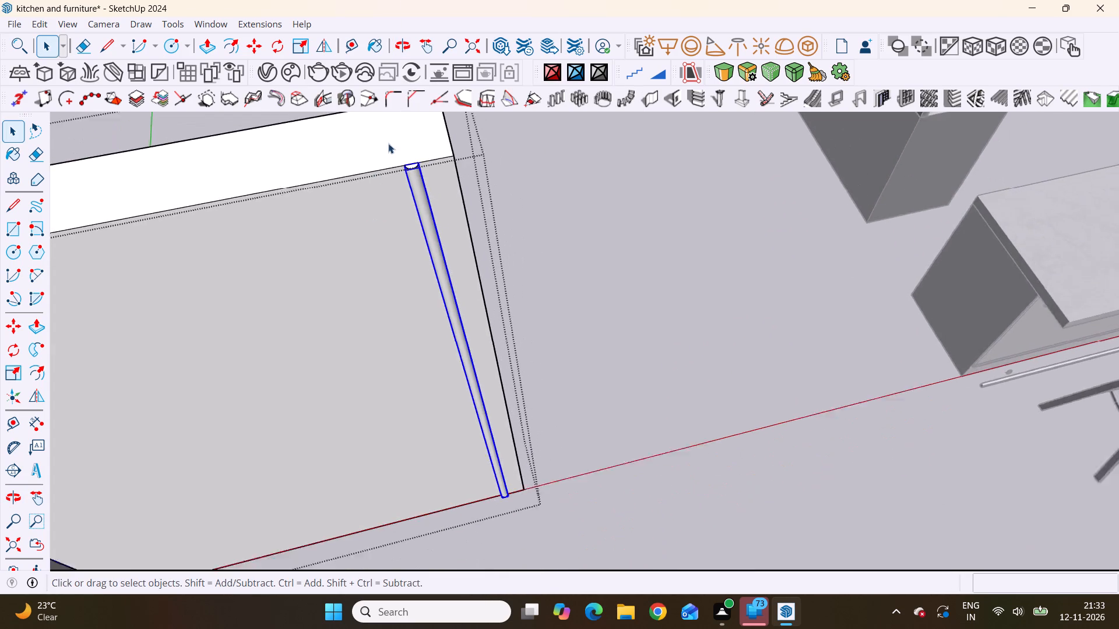
pyautogui.scroll(-4, 388, 143)
pyautogui.scroll(1, 400, 176)
pyautogui.scroll(-17, 400, 179)
pyautogui.moveTo(294, 349); pyautogui.dragTo(247, 80, button='middle')
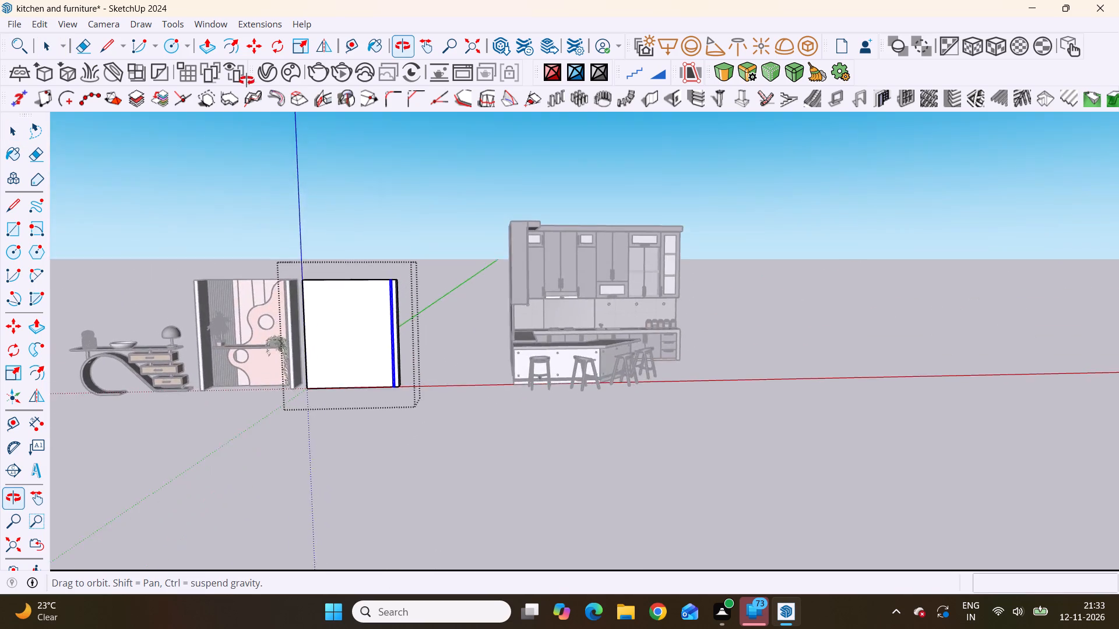
pyautogui.moveTo(247, 80); pyautogui.dragTo(311, 61, button='middle')
pyautogui.scroll(6, 319, 218)
pyautogui.scroll(6, 353, 316)
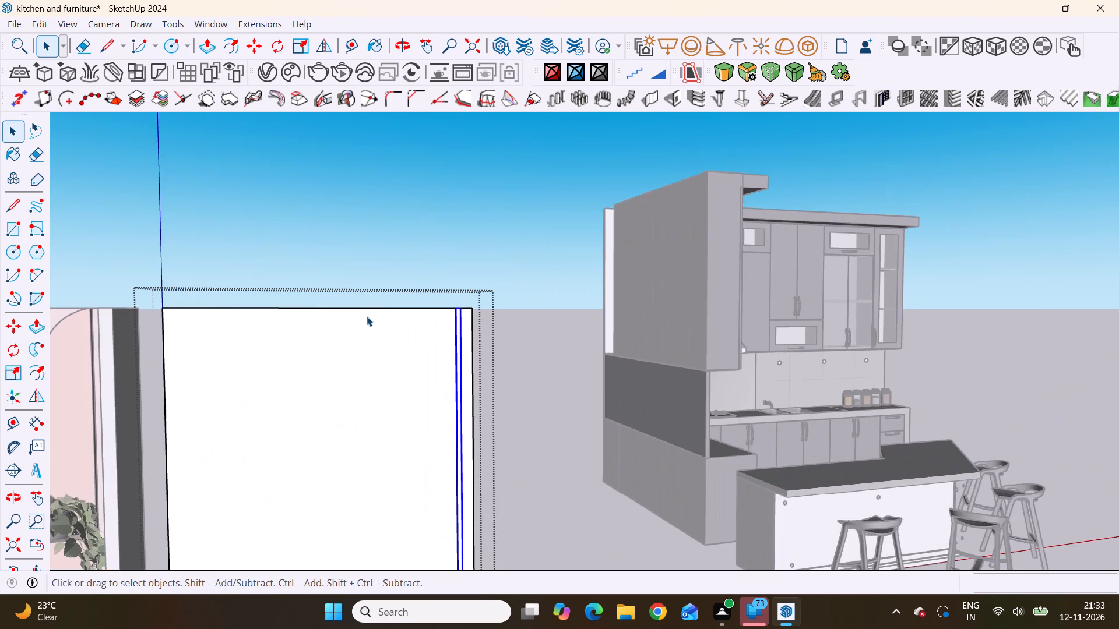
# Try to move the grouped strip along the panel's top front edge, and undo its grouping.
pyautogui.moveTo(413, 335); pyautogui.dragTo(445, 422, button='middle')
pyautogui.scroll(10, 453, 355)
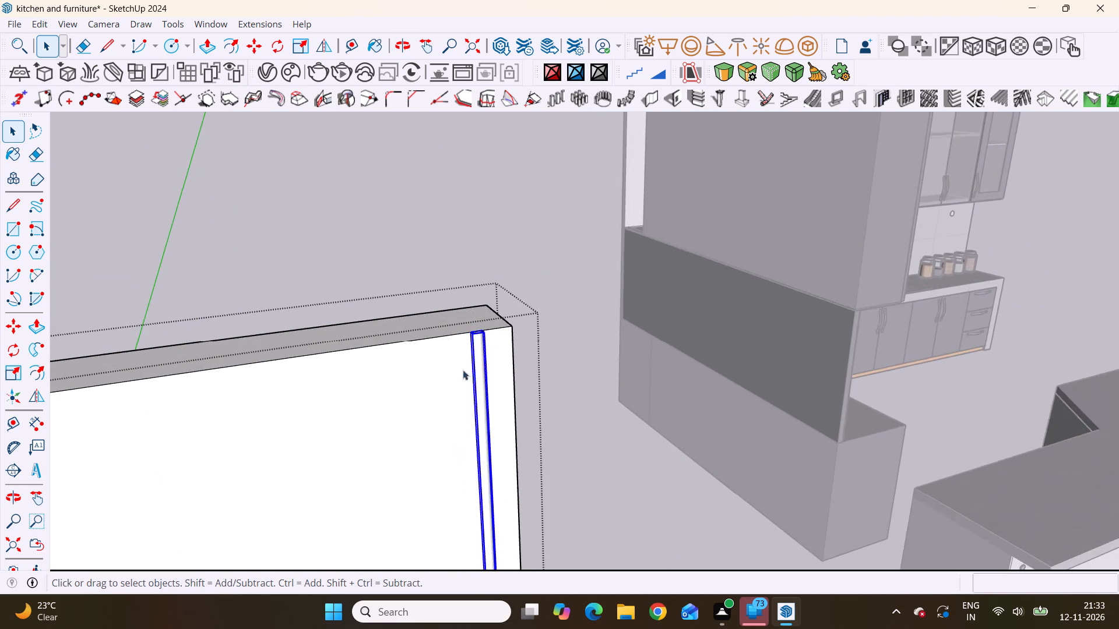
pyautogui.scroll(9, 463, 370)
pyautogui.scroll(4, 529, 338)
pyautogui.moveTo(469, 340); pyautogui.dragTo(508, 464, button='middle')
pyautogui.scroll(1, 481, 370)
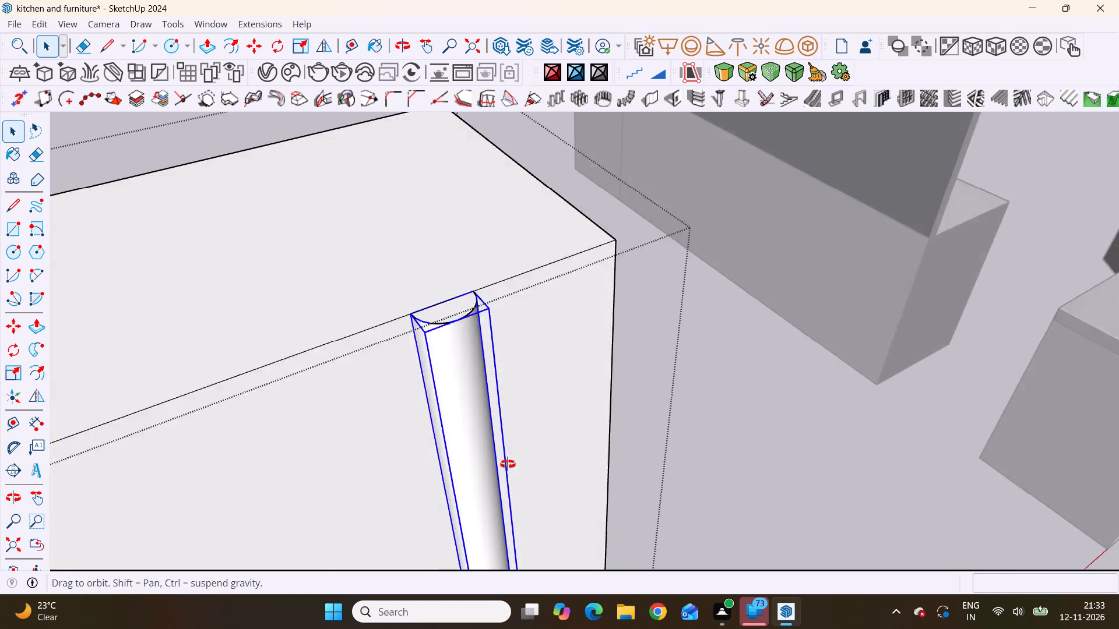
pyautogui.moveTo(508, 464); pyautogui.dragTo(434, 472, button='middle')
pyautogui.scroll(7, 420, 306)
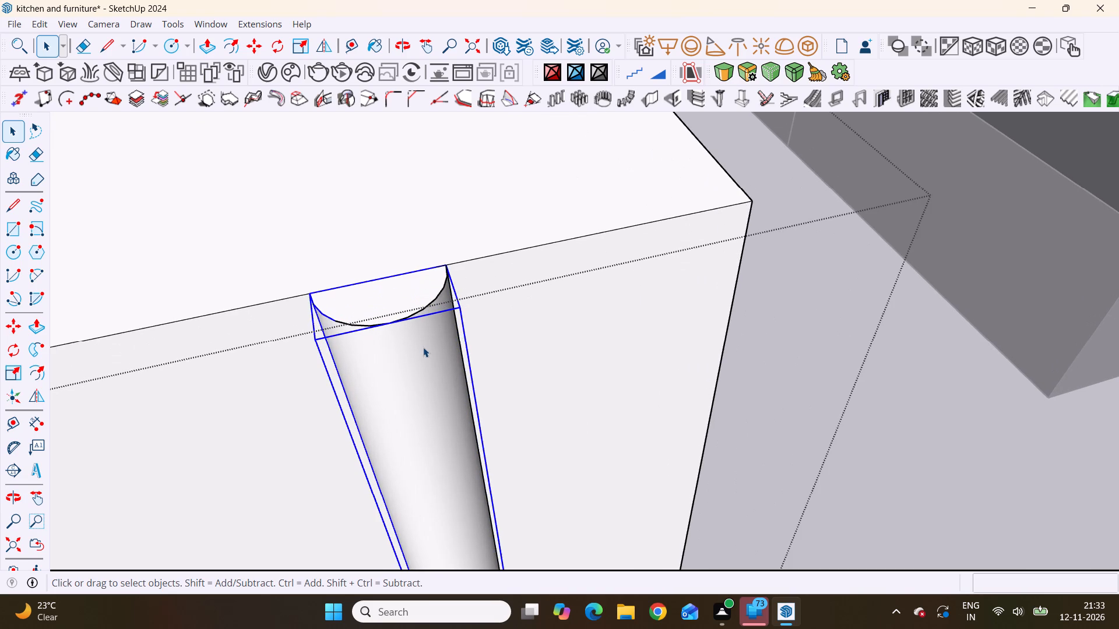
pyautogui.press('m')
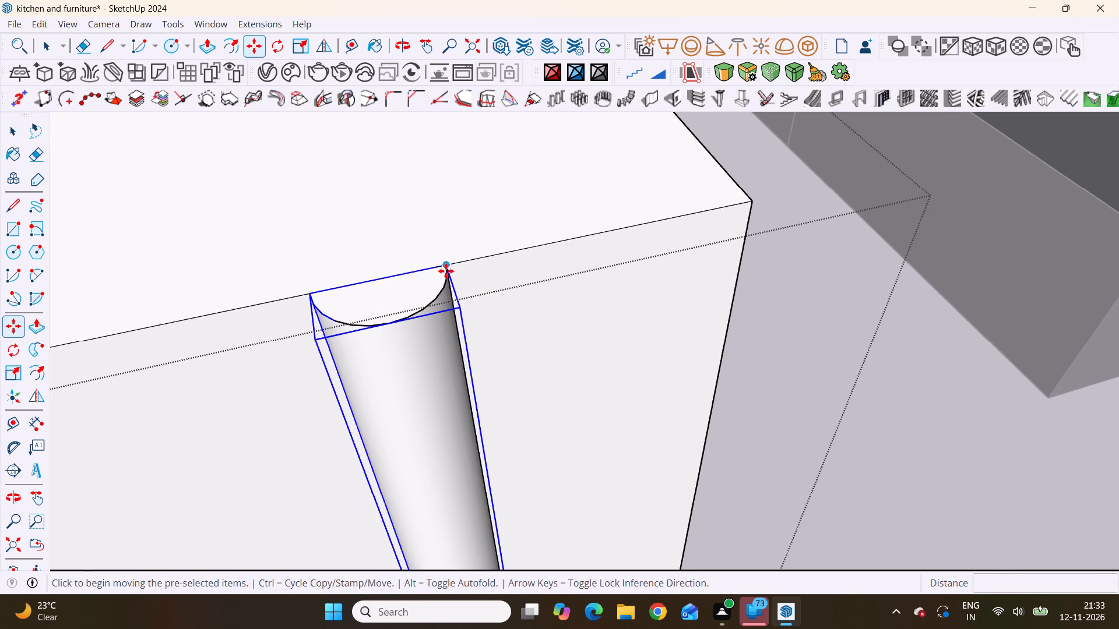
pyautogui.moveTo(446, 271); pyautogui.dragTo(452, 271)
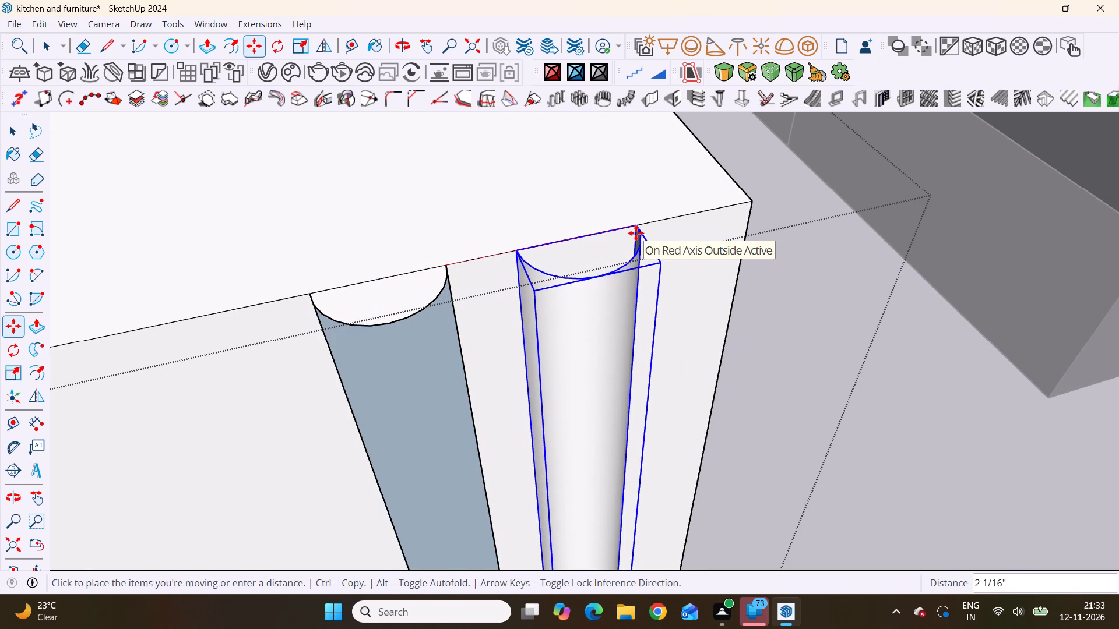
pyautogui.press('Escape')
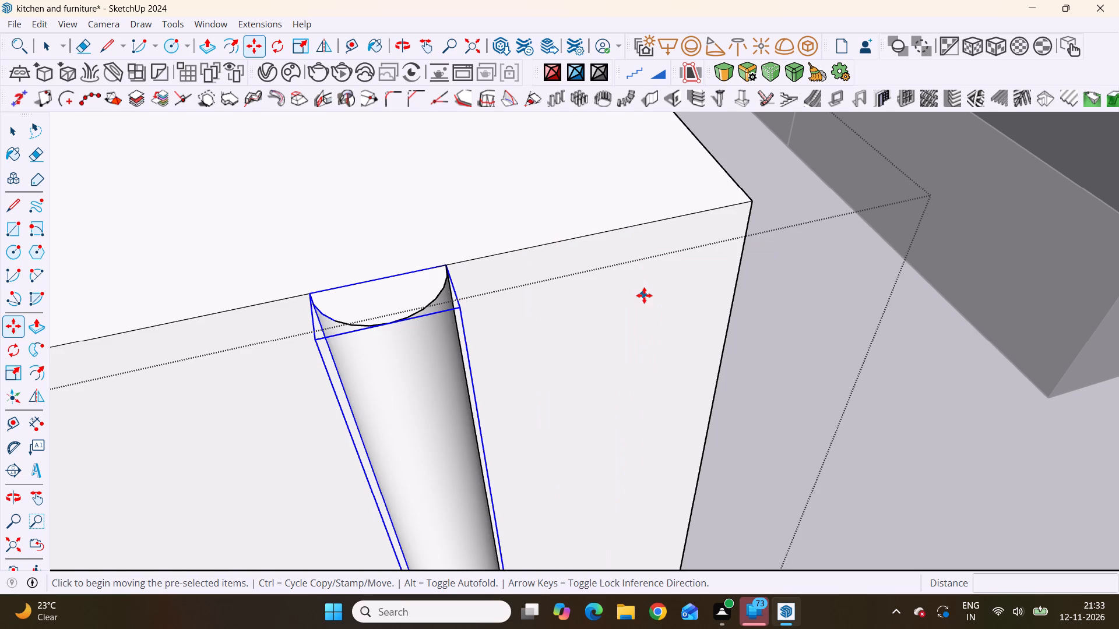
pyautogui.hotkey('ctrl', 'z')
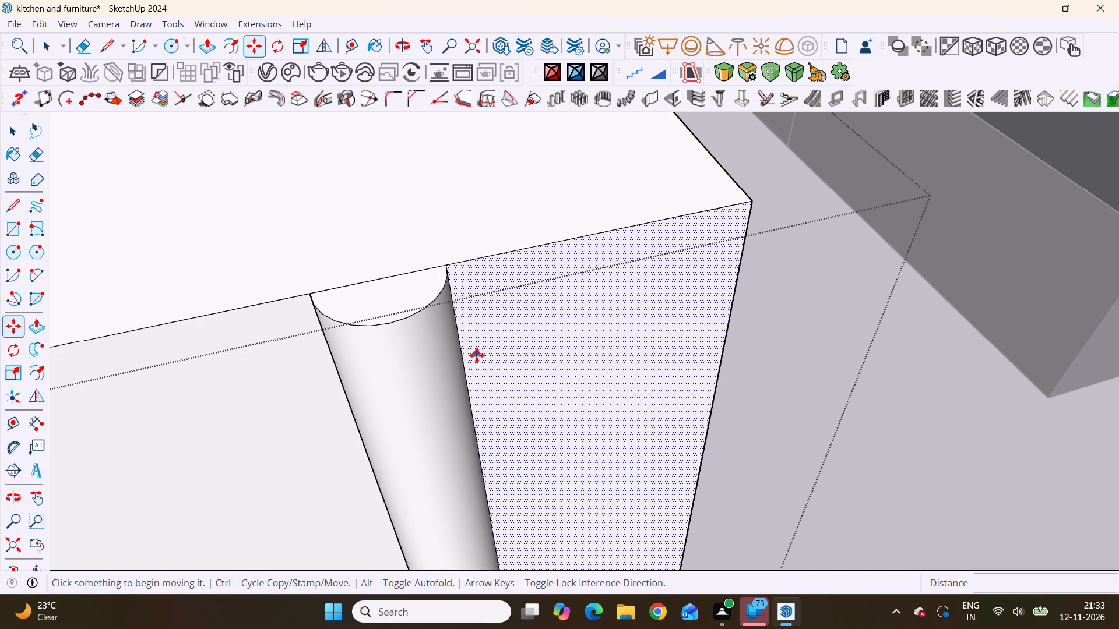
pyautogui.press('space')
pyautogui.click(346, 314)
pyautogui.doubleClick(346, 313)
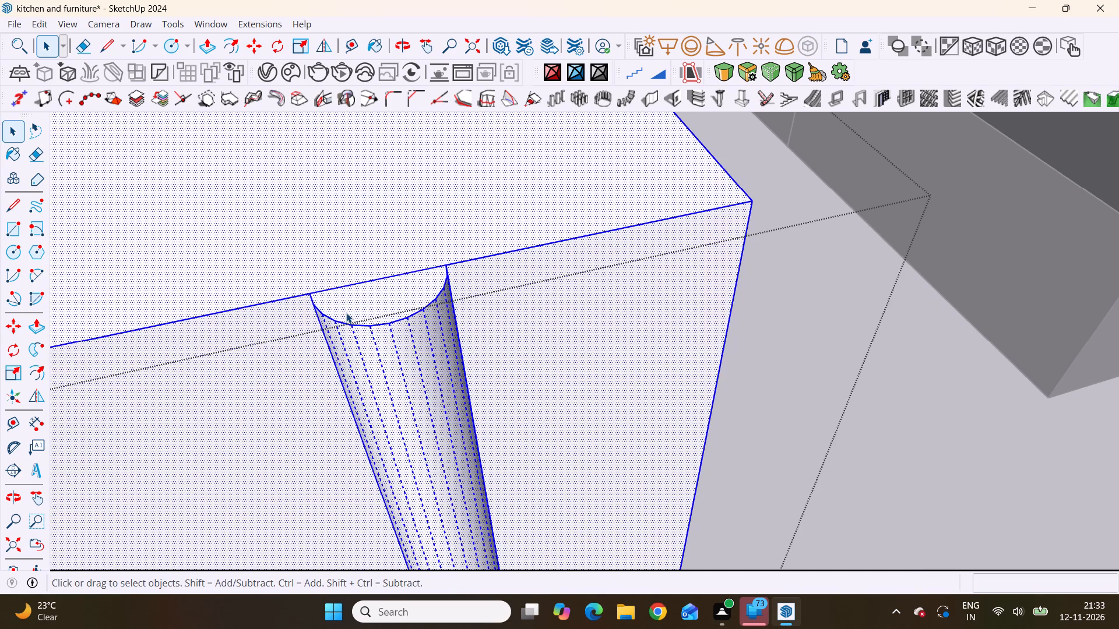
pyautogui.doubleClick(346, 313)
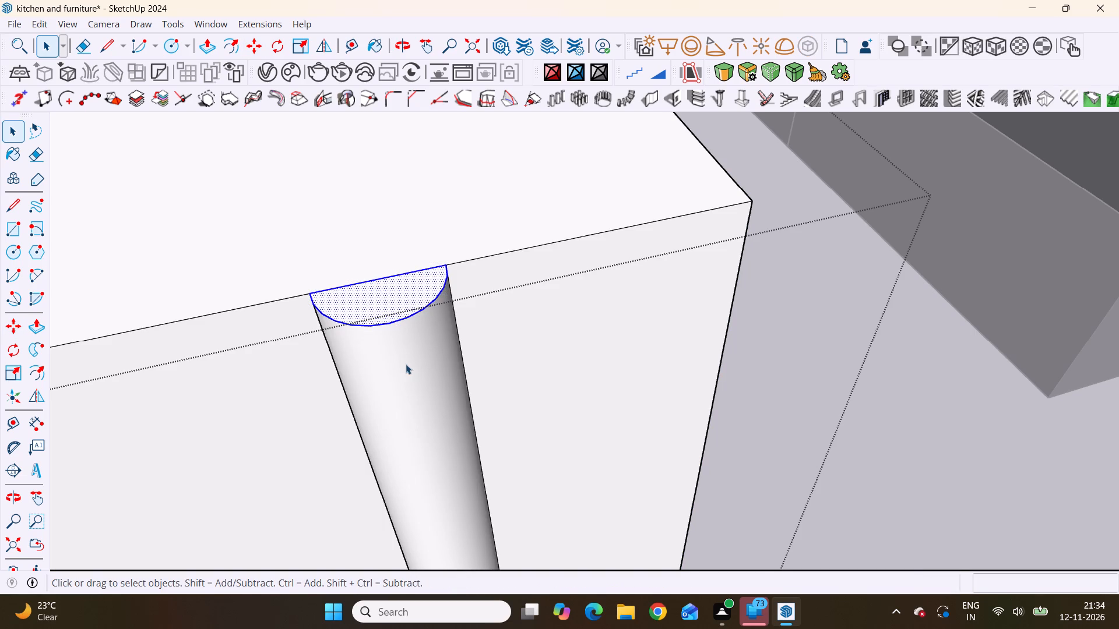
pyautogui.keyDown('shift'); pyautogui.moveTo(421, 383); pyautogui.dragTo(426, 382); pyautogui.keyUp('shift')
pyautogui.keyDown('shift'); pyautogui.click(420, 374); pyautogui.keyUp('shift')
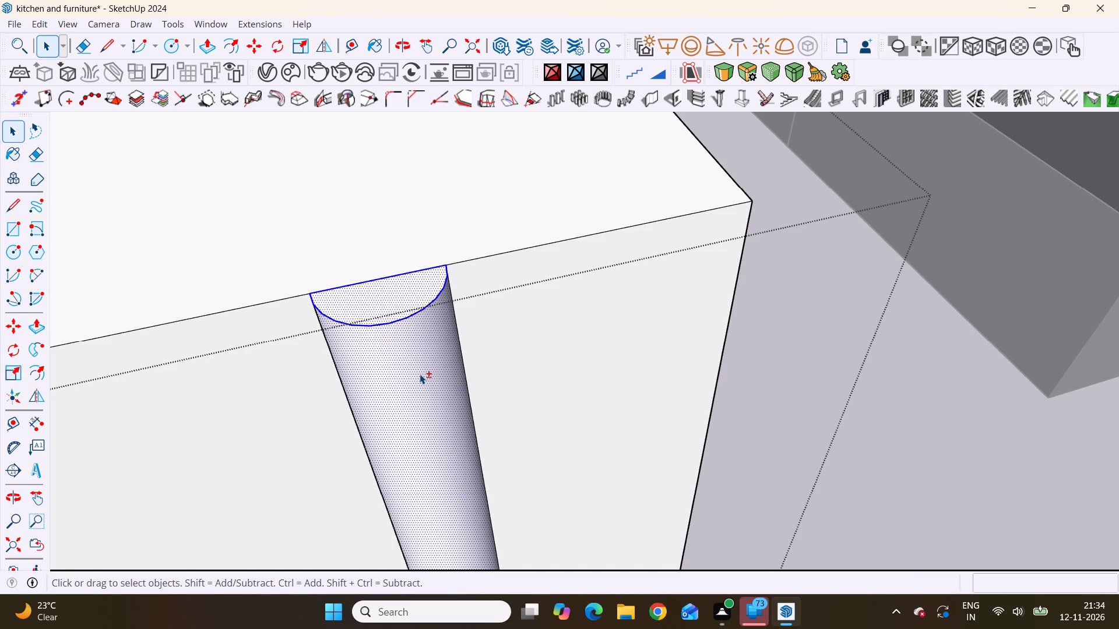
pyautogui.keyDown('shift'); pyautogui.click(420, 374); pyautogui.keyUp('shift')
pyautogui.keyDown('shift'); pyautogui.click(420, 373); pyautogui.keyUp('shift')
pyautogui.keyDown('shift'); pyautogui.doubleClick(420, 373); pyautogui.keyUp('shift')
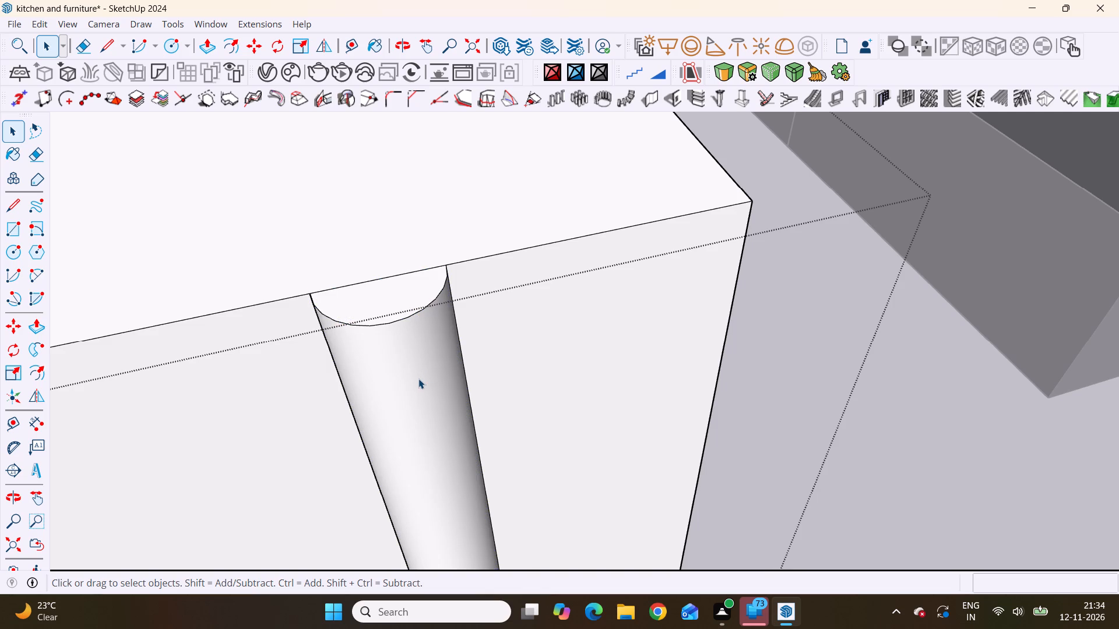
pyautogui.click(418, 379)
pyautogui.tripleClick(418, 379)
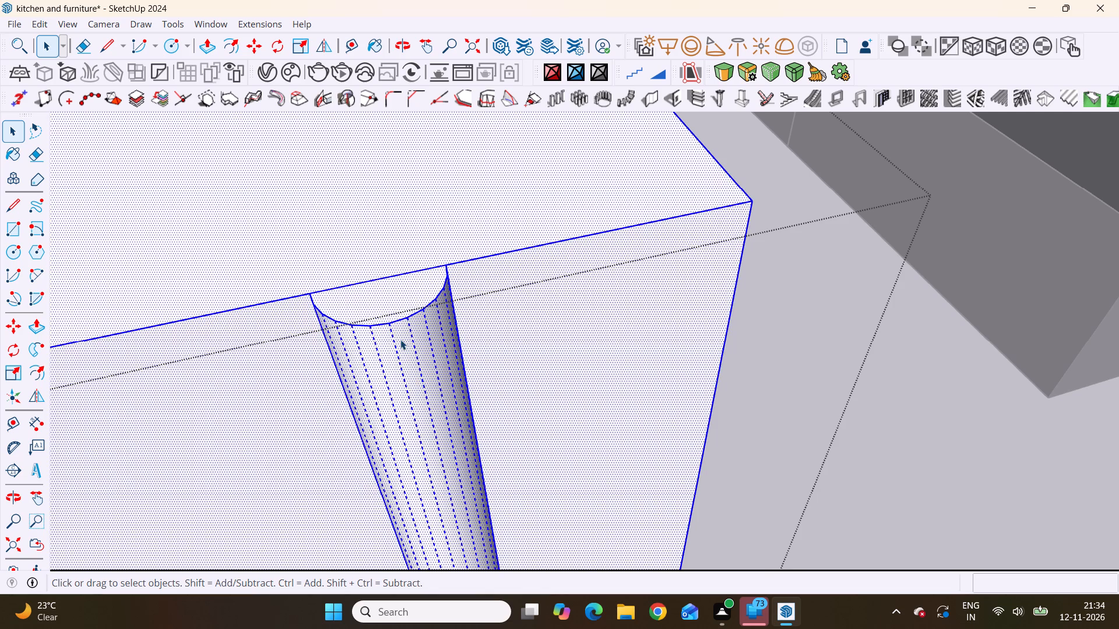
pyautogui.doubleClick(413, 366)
# Examine the upper end of the half-round strip and the panel's top front edge from several angles.
pyautogui.scroll(-7, 478, 338)
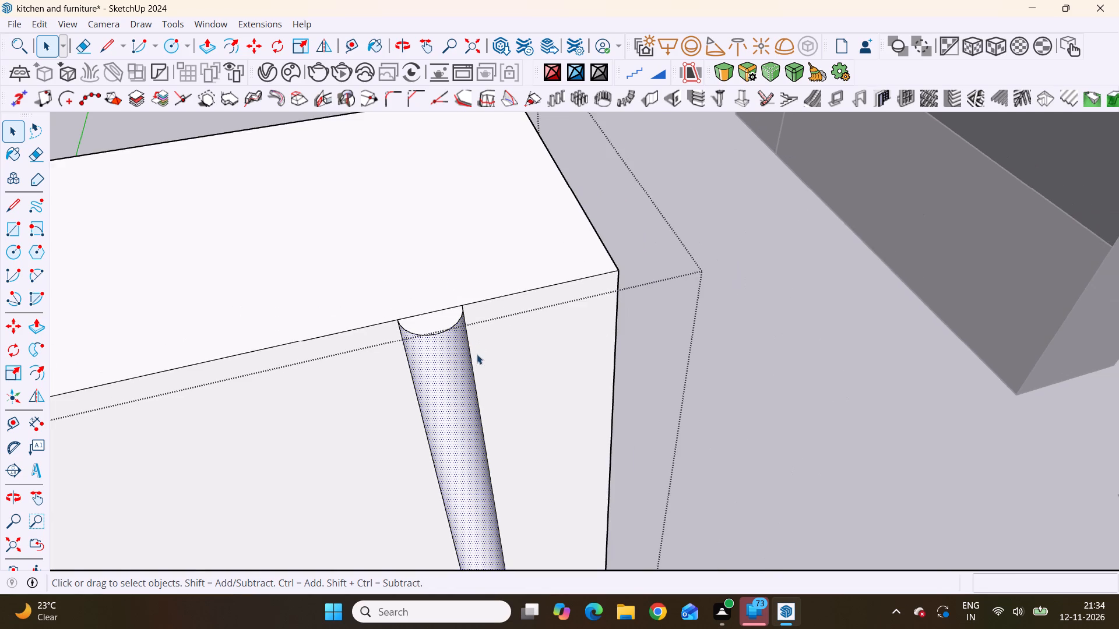
pyautogui.moveTo(477, 354); pyautogui.dragTo(435, 211, button='middle')
pyautogui.scroll(-3, 500, 412)
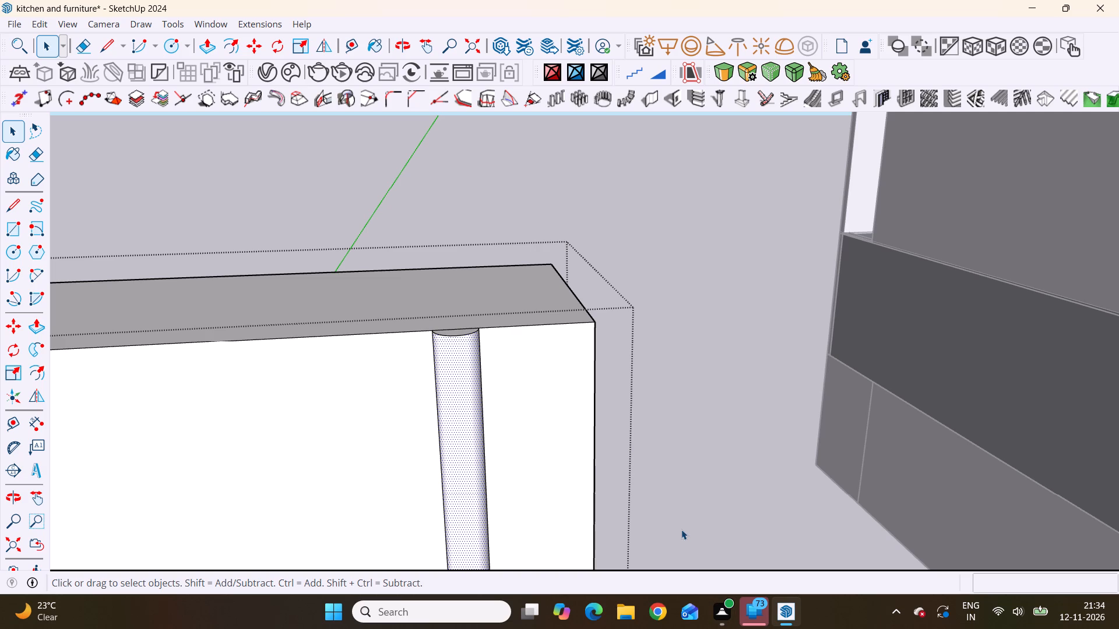
pyautogui.scroll(-5, 496, 370)
pyautogui.scroll(5, 481, 398)
pyautogui.moveTo(502, 384); pyautogui.dragTo(475, 512, button='middle')
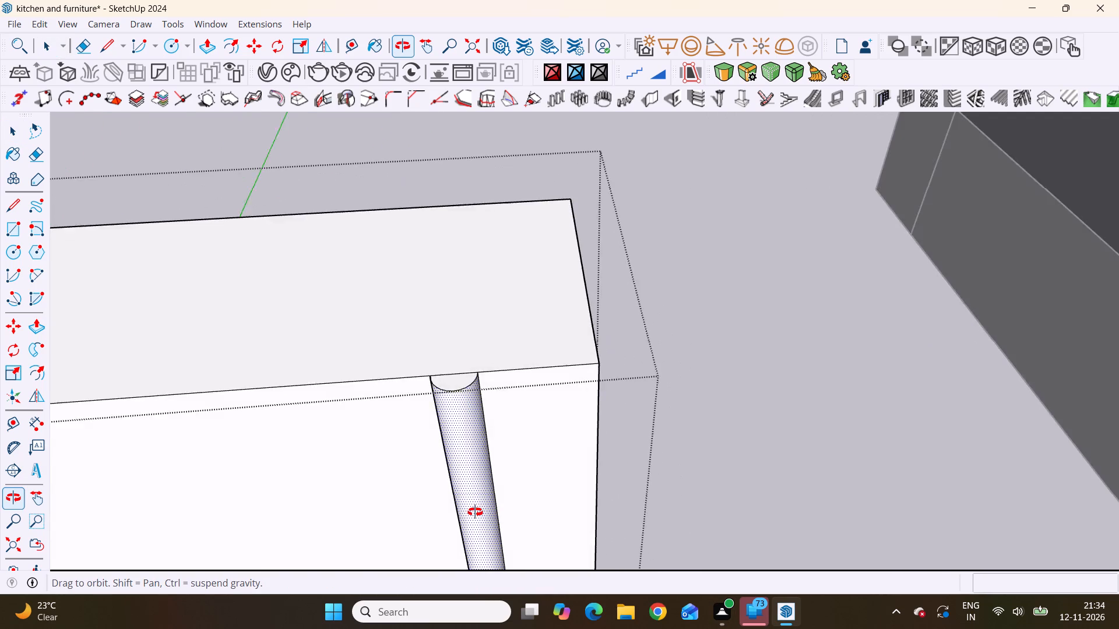
pyautogui.moveTo(475, 512); pyautogui.dragTo(554, 470, button='middle')
pyautogui.scroll(4, 554, 470)
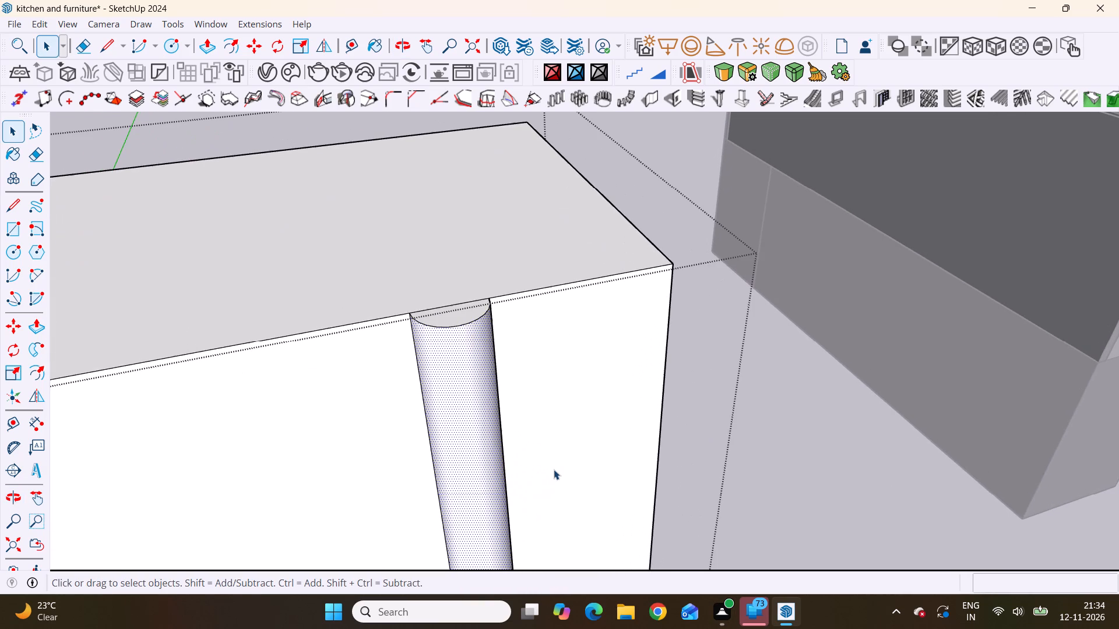
pyautogui.scroll(4, 441, 337)
pyautogui.scroll(-5, 438, 327)
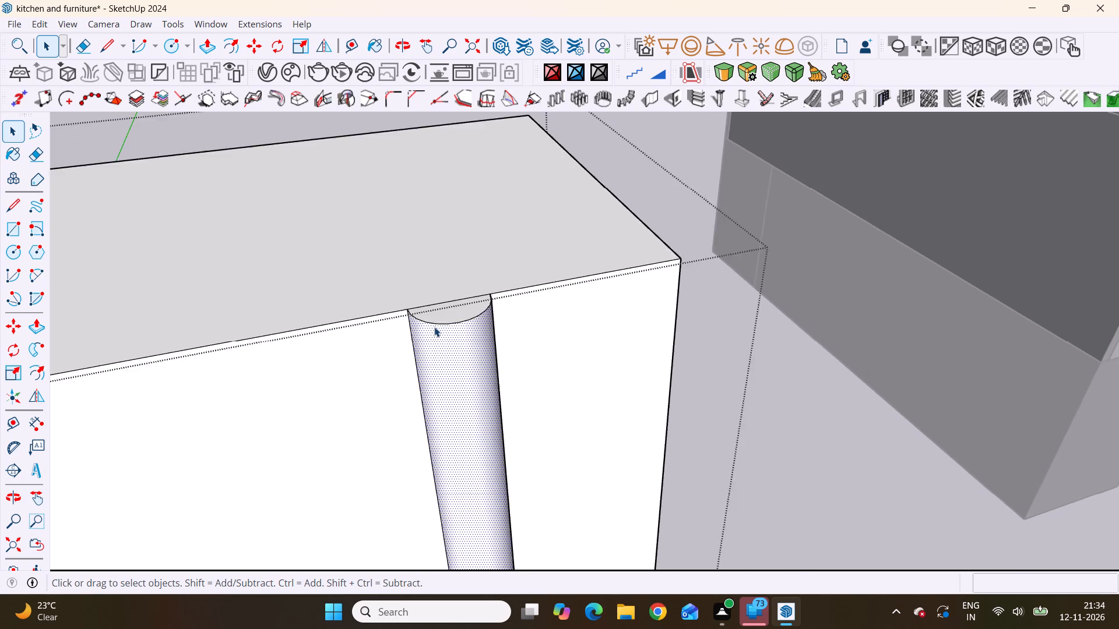
pyautogui.scroll(-5, 434, 327)
pyautogui.scroll(-3, 469, 395)
pyautogui.moveTo(431, 414); pyautogui.dragTo(417, 384, button='middle')
pyautogui.scroll(1, 417, 384)
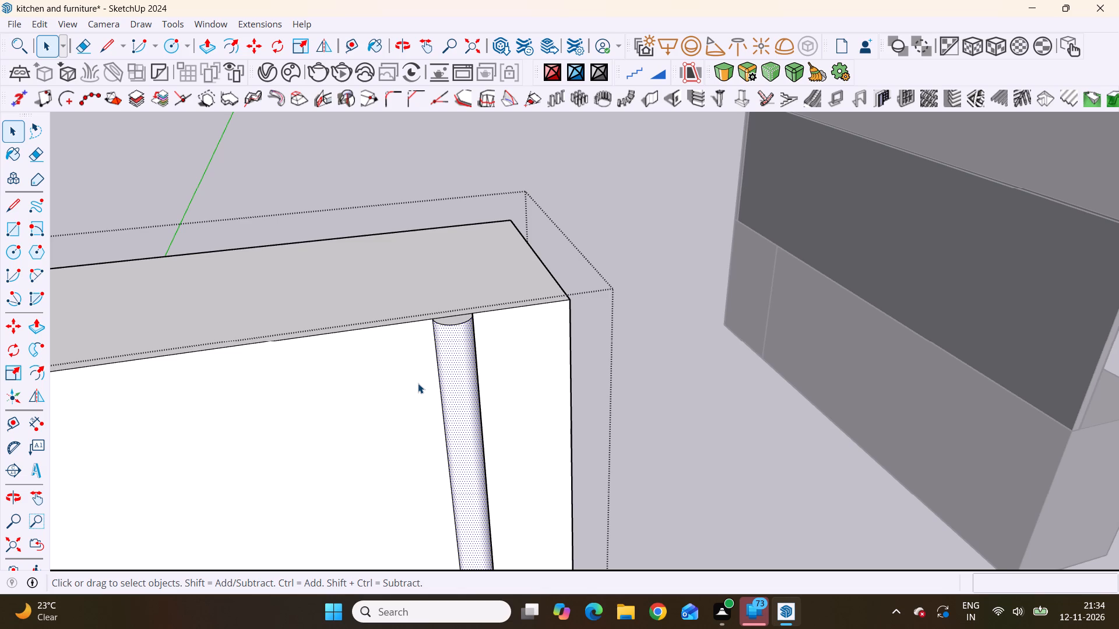
pyautogui.scroll(-6, 479, 355)
pyautogui.moveTo(469, 375); pyautogui.dragTo(507, 347, button='middle')
pyautogui.scroll(2, 507, 347)
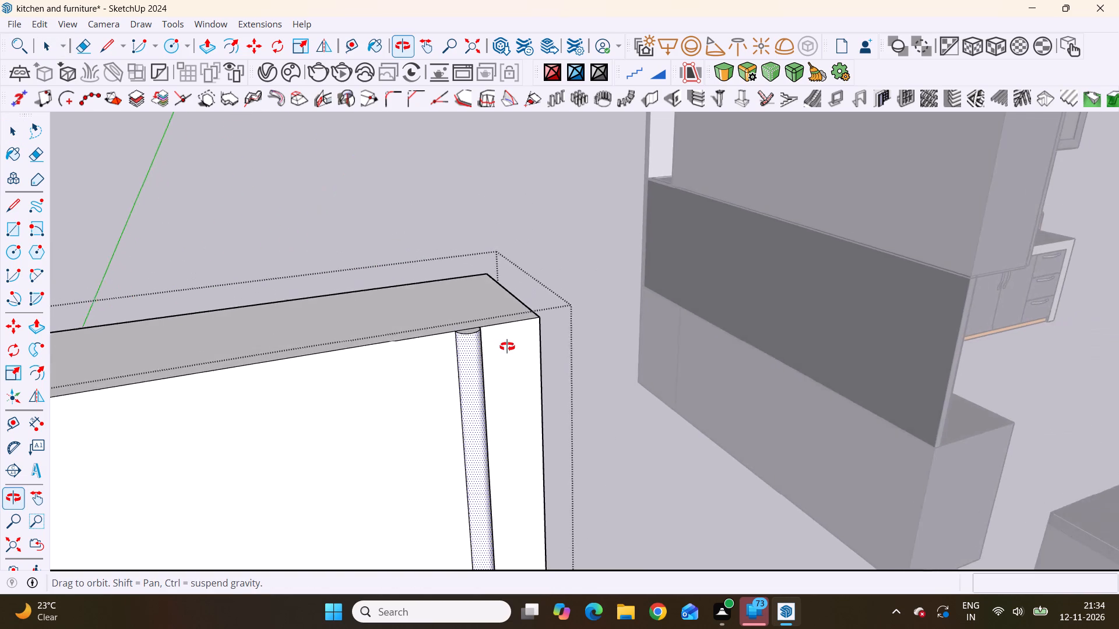
pyautogui.scroll(2, 507, 347)
pyautogui.moveTo(507, 347); pyautogui.dragTo(507, 345, button='middle')
pyautogui.scroll(3, 491, 350)
# Make a group from the half-round strip's curved face, its boundary edges and the half-circle face at its top.
pyautogui.click(458, 340)
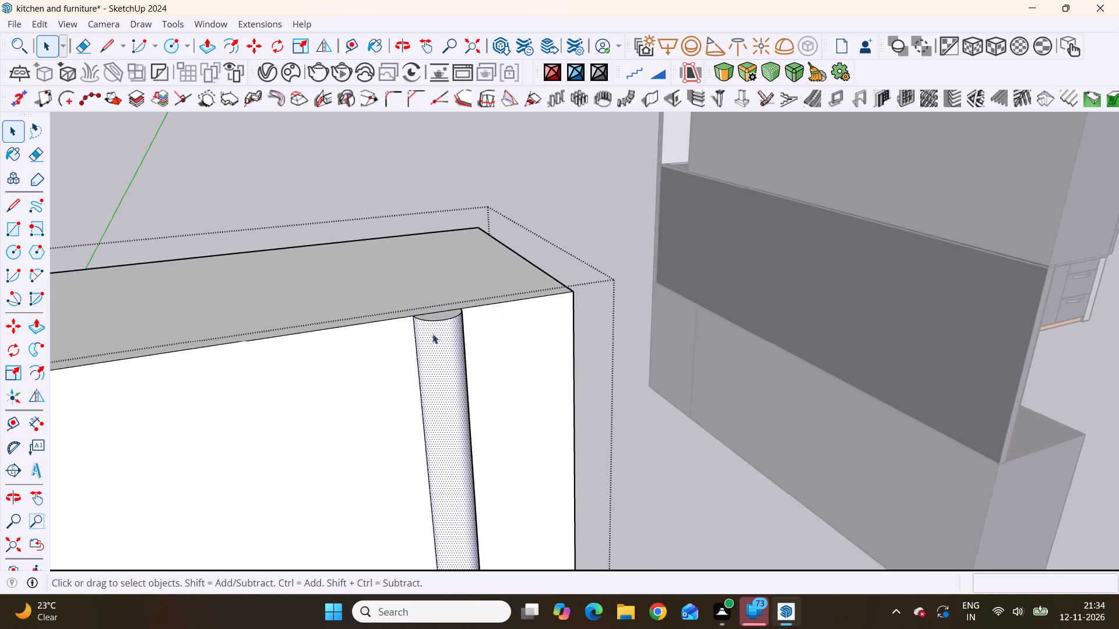
pyautogui.doubleClick(441, 336)
pyautogui.scroll(2, 441, 335)
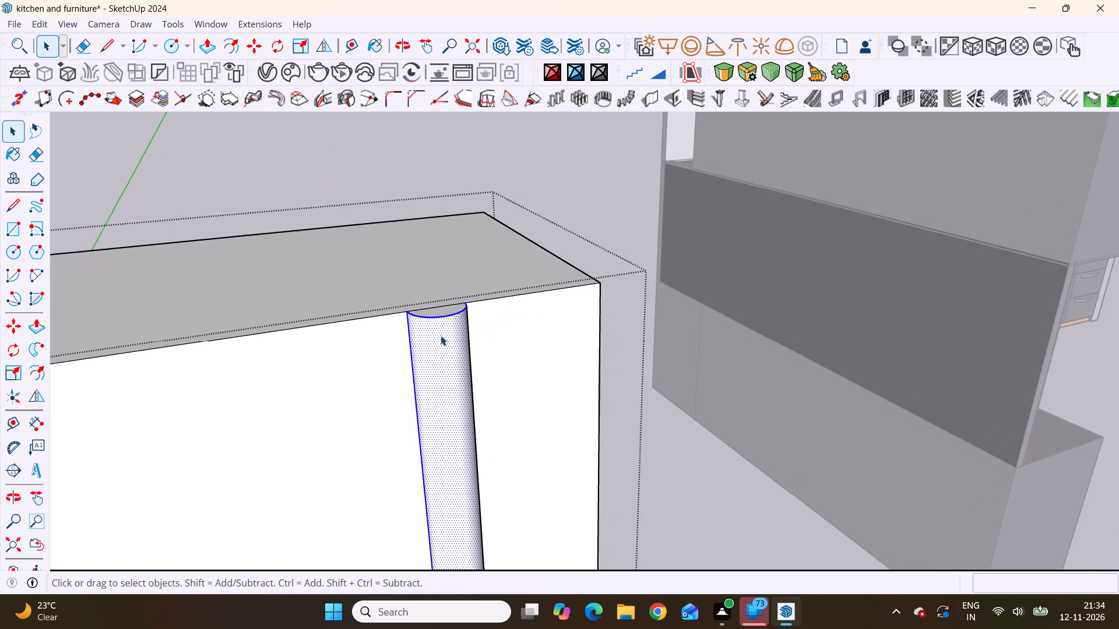
pyautogui.scroll(2, 441, 335)
pyautogui.moveTo(441, 335); pyautogui.dragTo(484, 448, button='middle')
pyautogui.scroll(5, 484, 448)
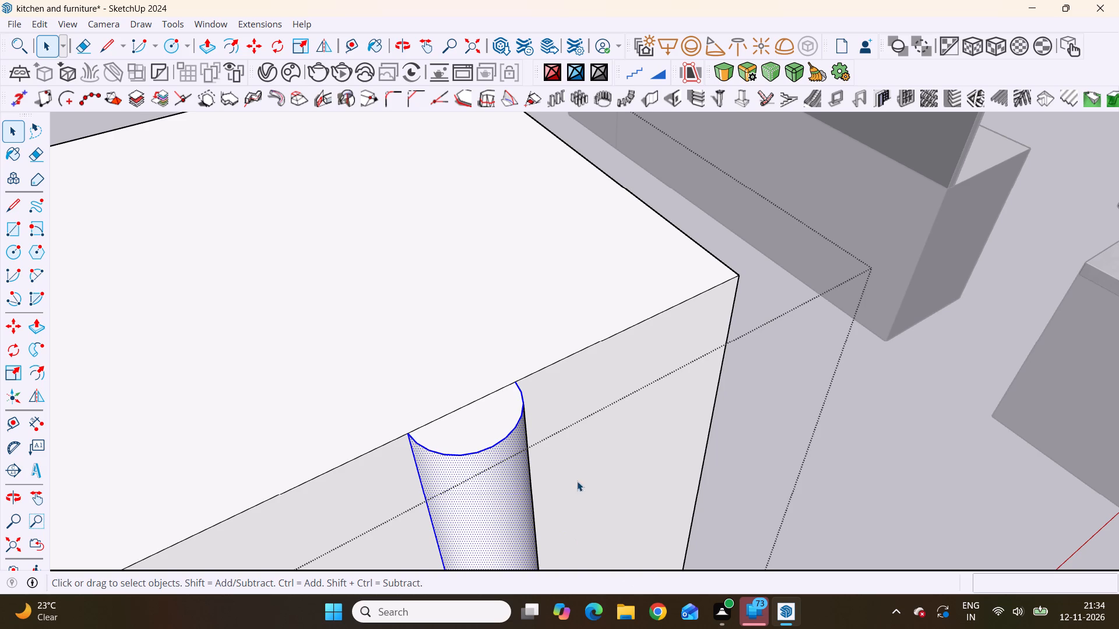
pyautogui.keyDown('shift'); pyautogui.click(481, 421); pyautogui.keyUp('shift')
pyautogui.scroll(-10, 486, 365)
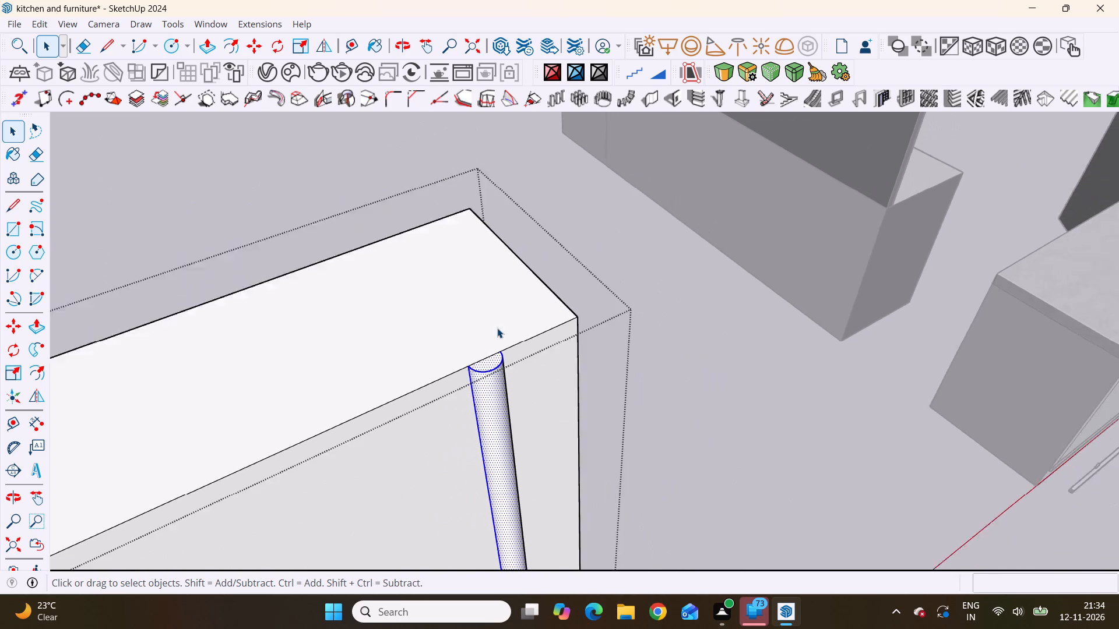
pyautogui.scroll(-8, 497, 328)
pyautogui.scroll(-1, 463, 476)
pyautogui.moveTo(498, 448); pyautogui.dragTo(483, 450, button='middle')
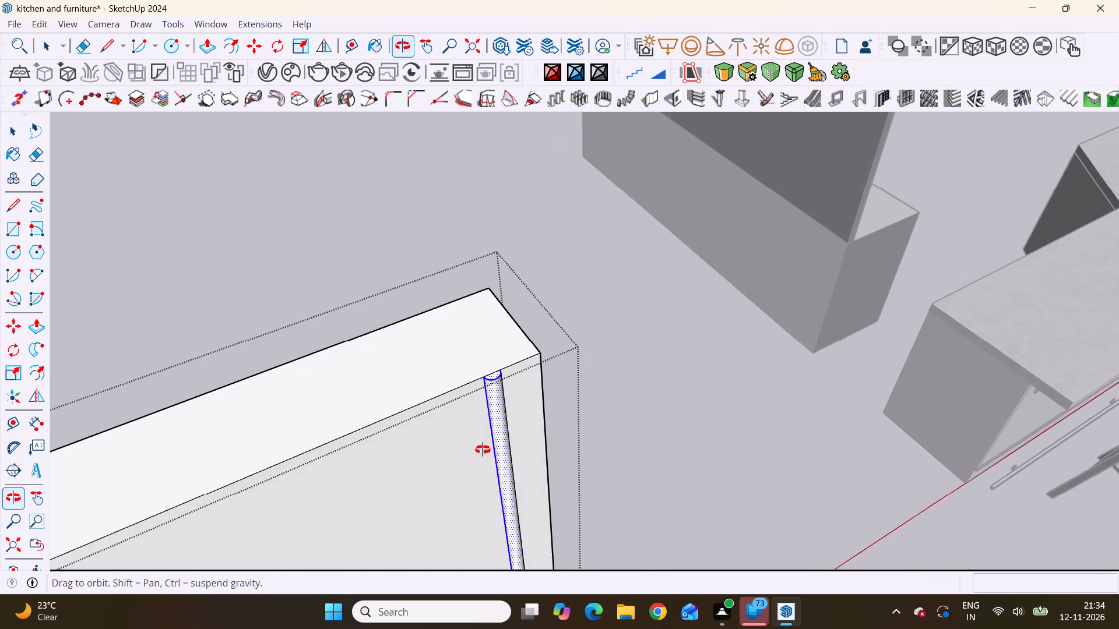
pyautogui.moveTo(483, 450); pyautogui.dragTo(488, 371, button='middle')
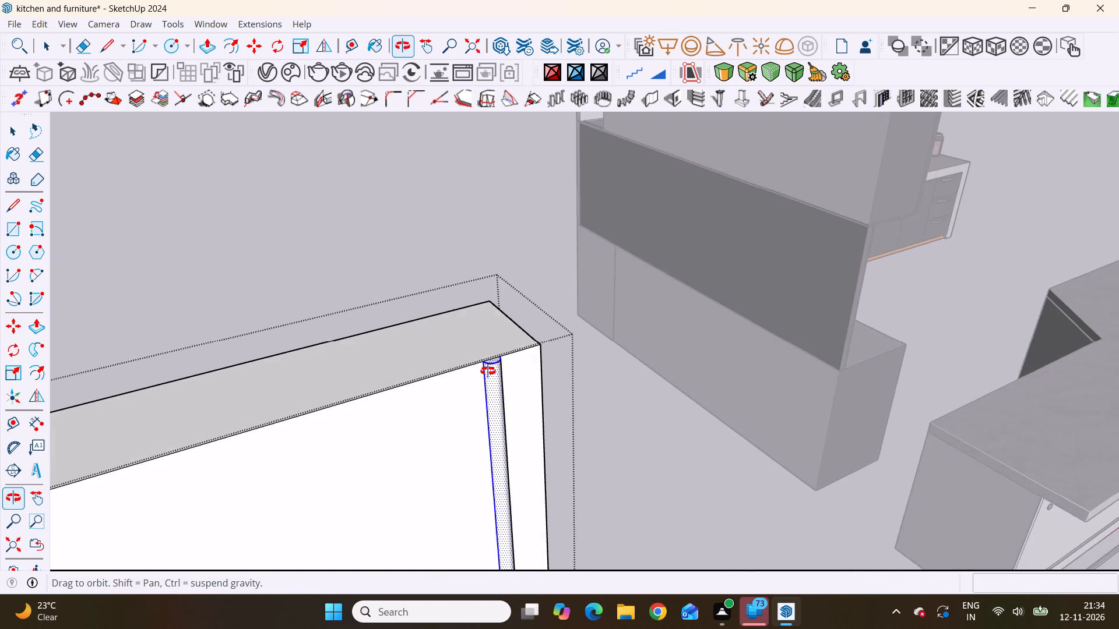
pyautogui.moveTo(488, 371); pyautogui.dragTo(490, 370, button='middle')
pyautogui.scroll(12, 488, 371)
pyautogui.scroll(4, 512, 315)
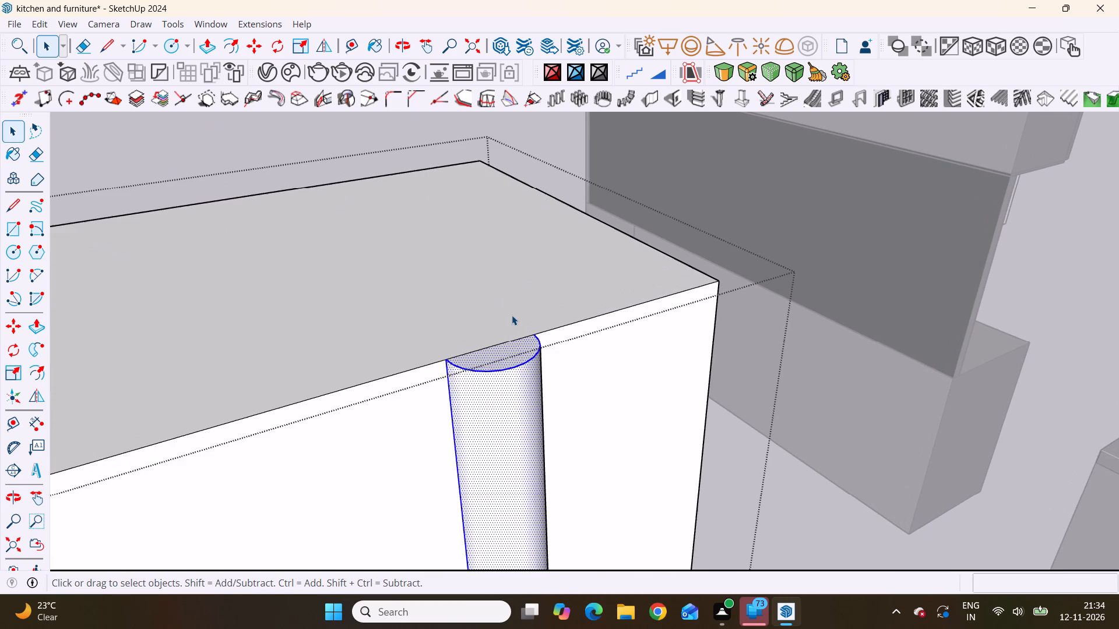
pyautogui.scroll(6, 467, 384)
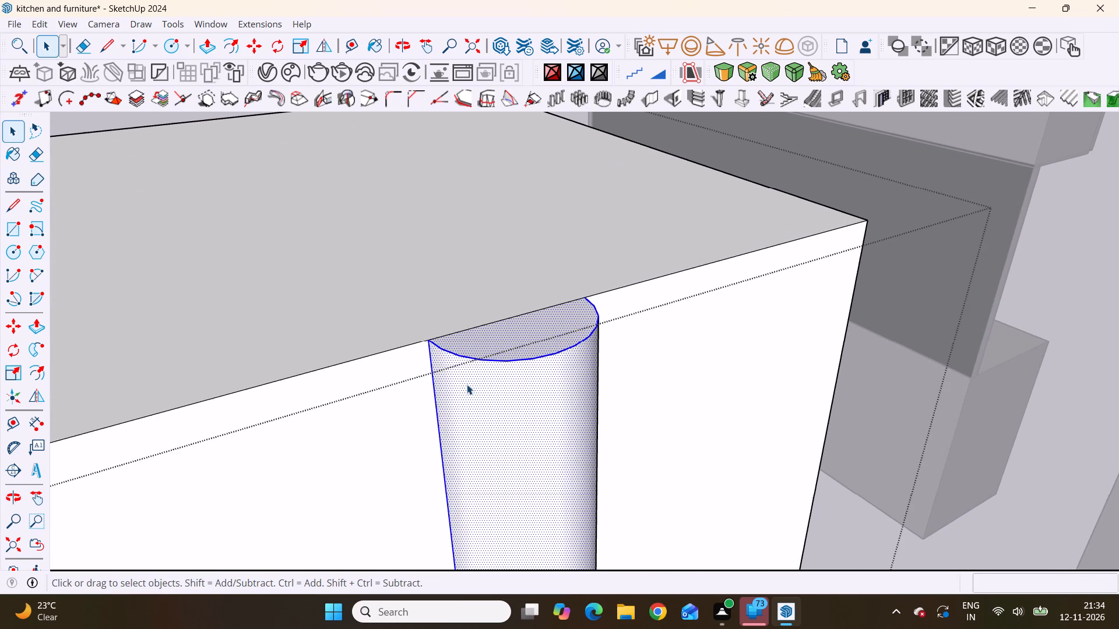
pyautogui.rightClick(505, 395)
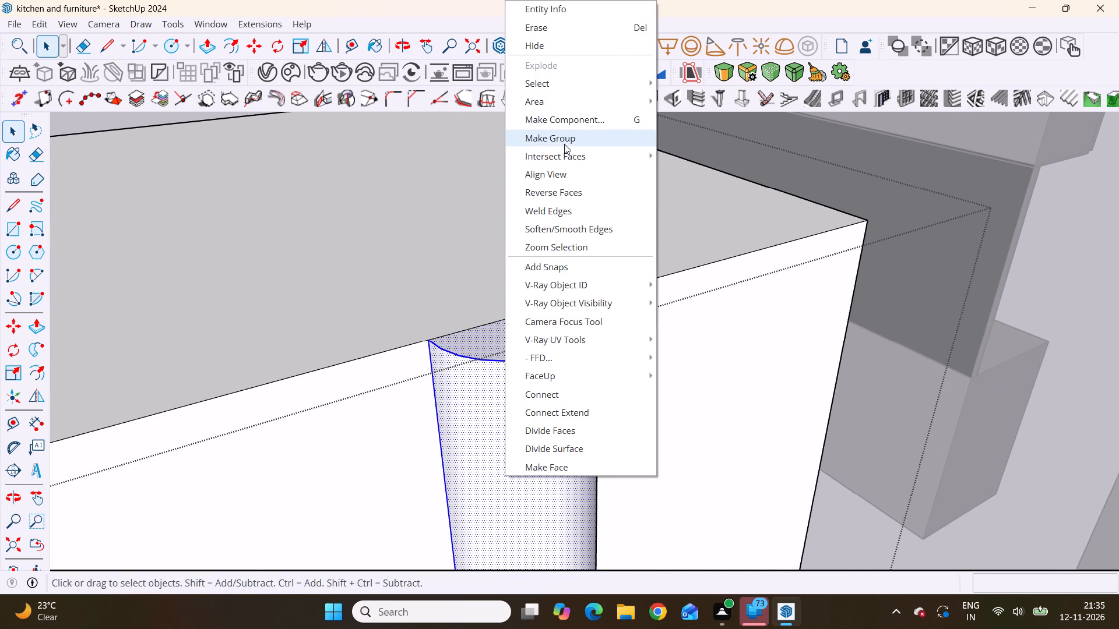
pyautogui.click(564, 143)
# Examine the regrouped half-round strip on the whole panel from a distance and close up at its top end.
pyautogui.scroll(-20, 462, 293)
pyautogui.scroll(-6, 462, 293)
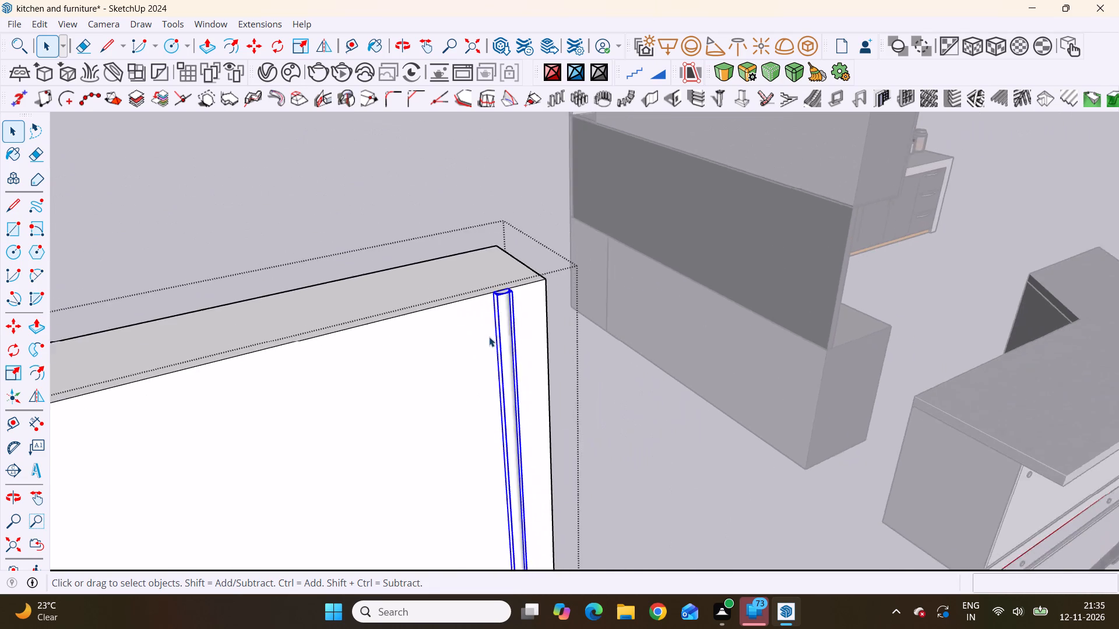
pyautogui.scroll(-6, 489, 337)
pyautogui.scroll(1, 557, 440)
pyautogui.moveTo(546, 444); pyautogui.dragTo(480, 378, button='middle')
pyautogui.scroll(-12, 478, 378)
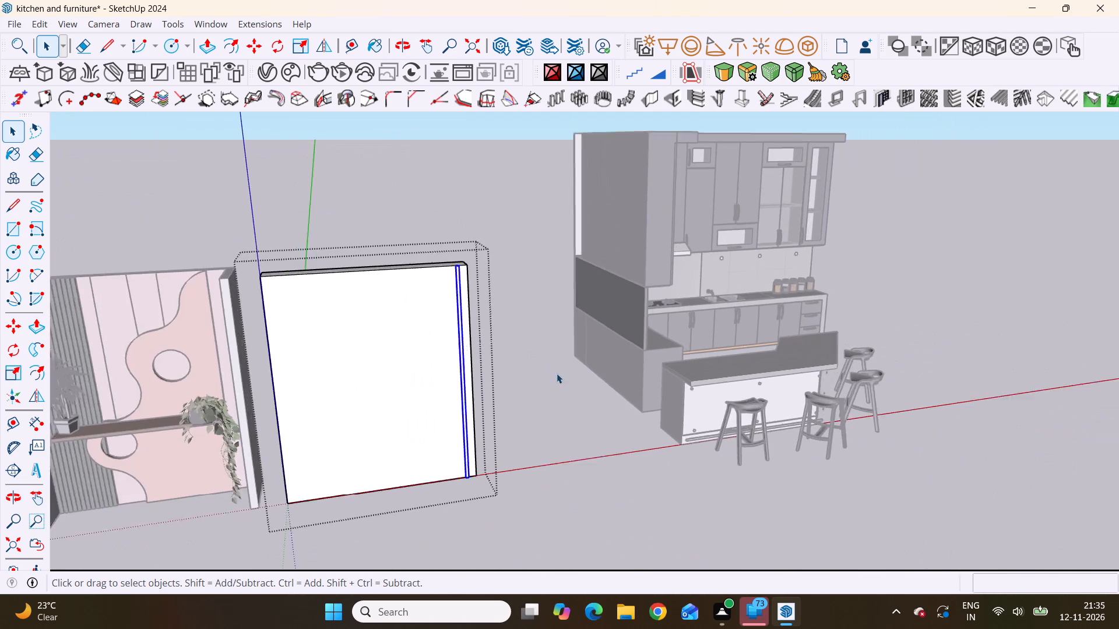
pyautogui.scroll(9, 426, 281)
pyautogui.scroll(1, 477, 324)
pyautogui.moveTo(477, 324); pyautogui.dragTo(311, 273, button='middle')
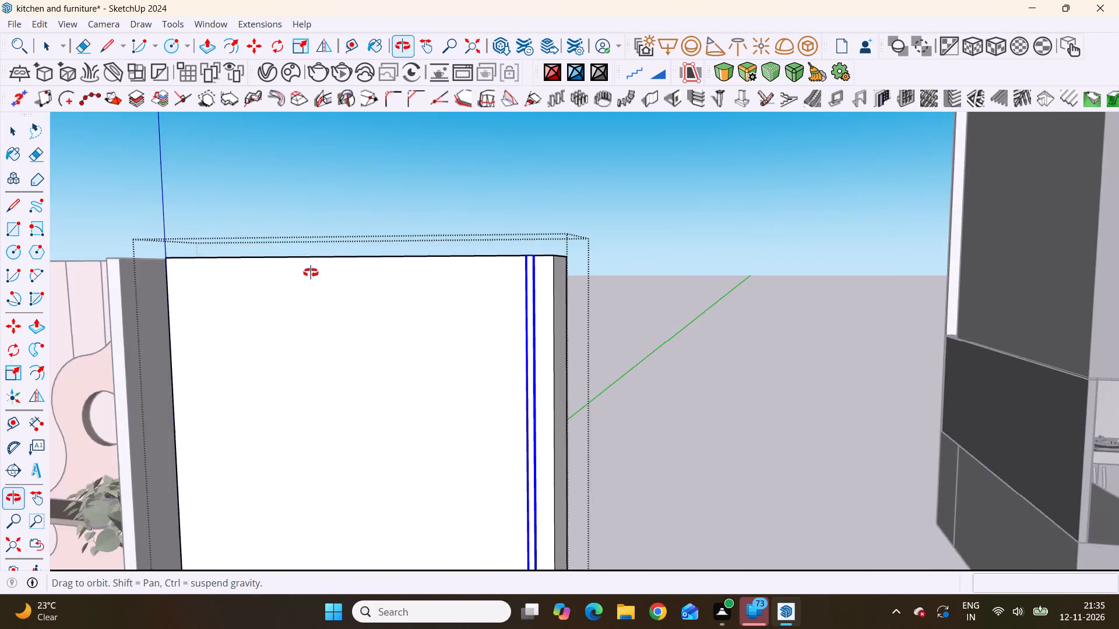
pyautogui.moveTo(311, 273); pyautogui.dragTo(376, 292, button='middle')
pyautogui.scroll(6, 457, 246)
pyautogui.scroll(4, 615, 264)
pyautogui.moveTo(611, 283); pyautogui.dragTo(652, 379, button='middle')
pyautogui.scroll(1, 618, 295)
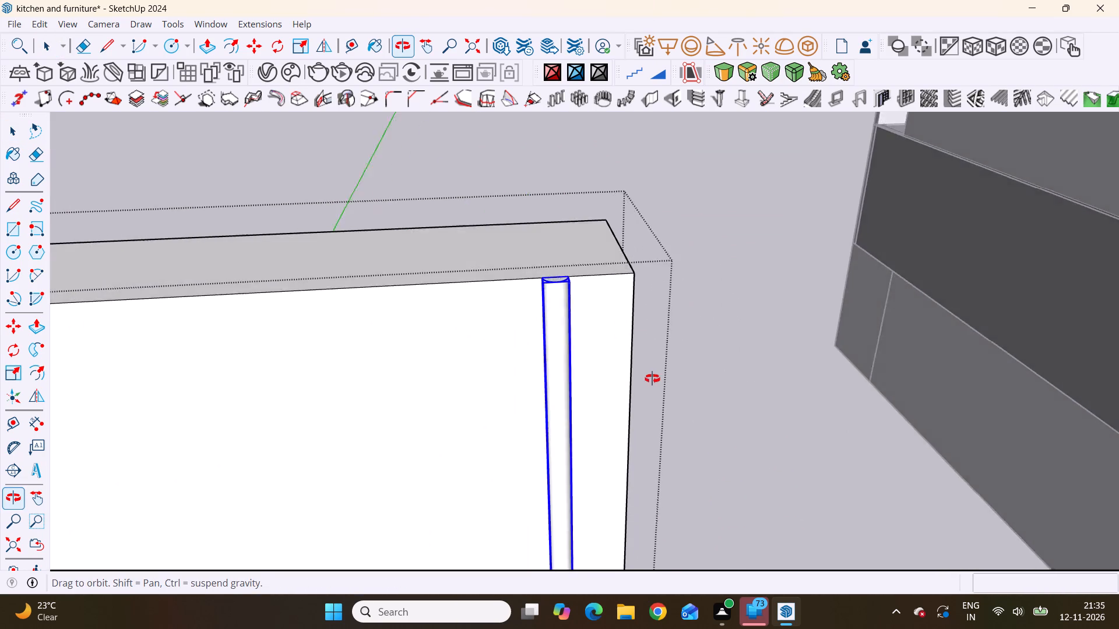
pyautogui.moveTo(652, 379); pyautogui.dragTo(674, 427, button='middle')
pyautogui.scroll(15, 611, 313)
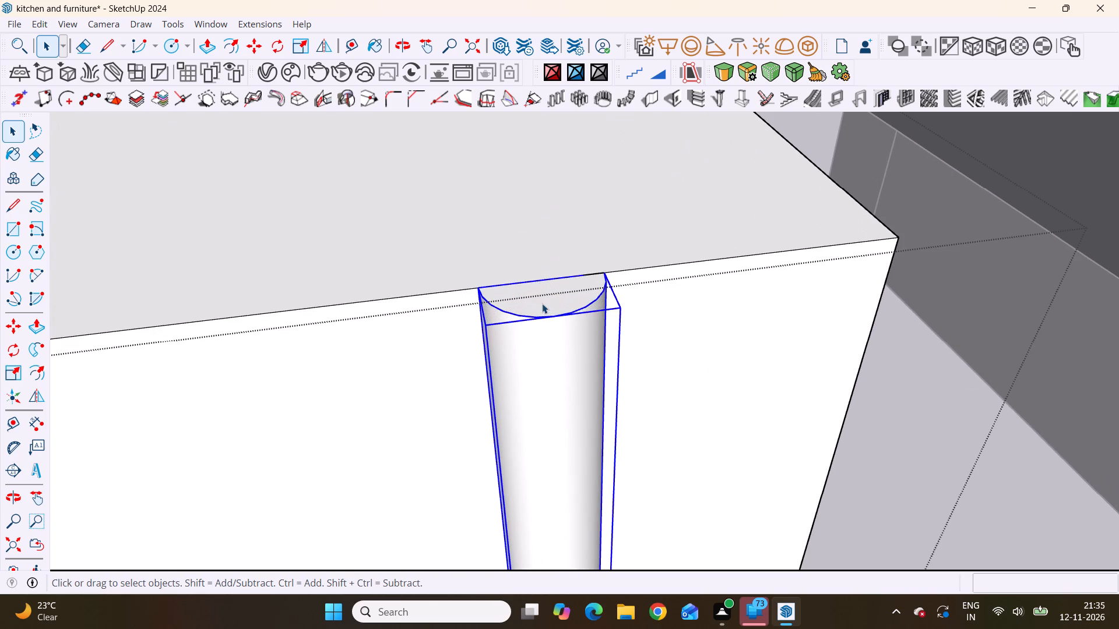
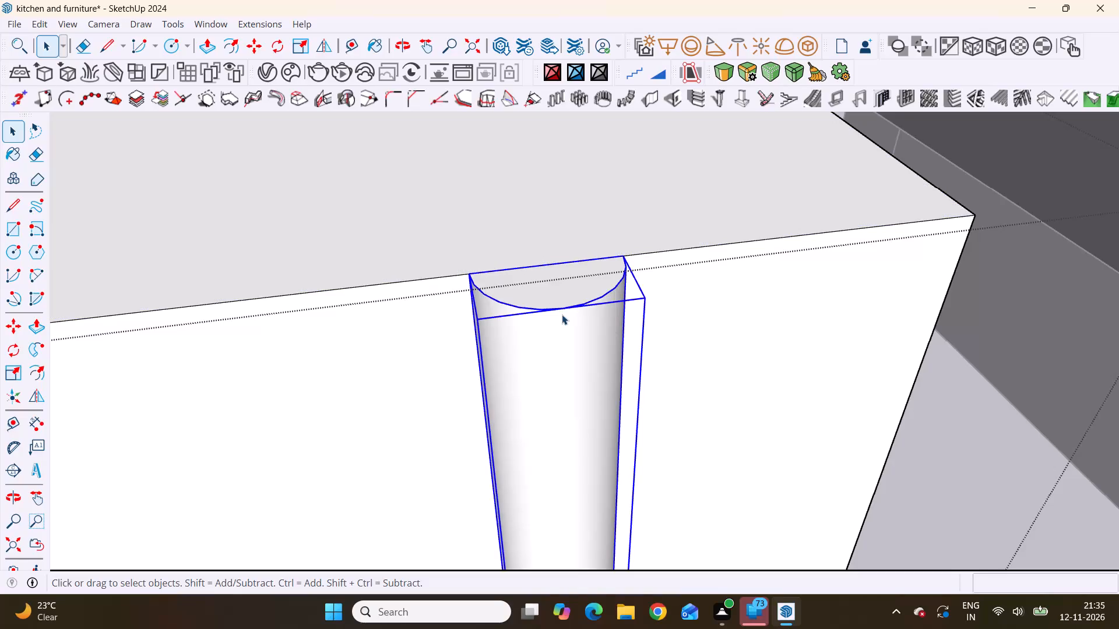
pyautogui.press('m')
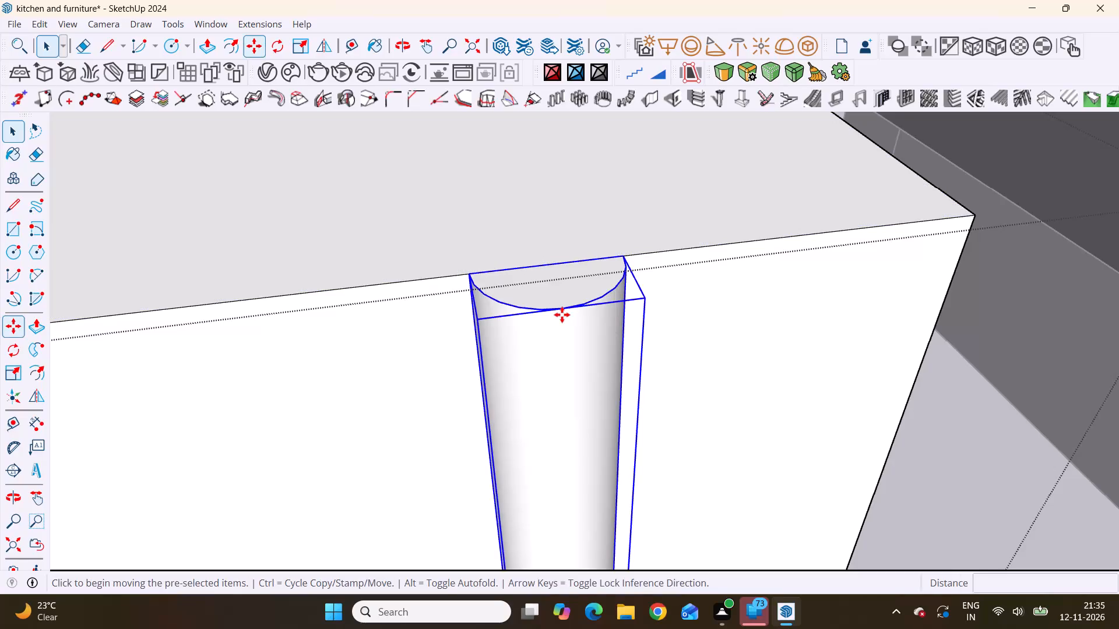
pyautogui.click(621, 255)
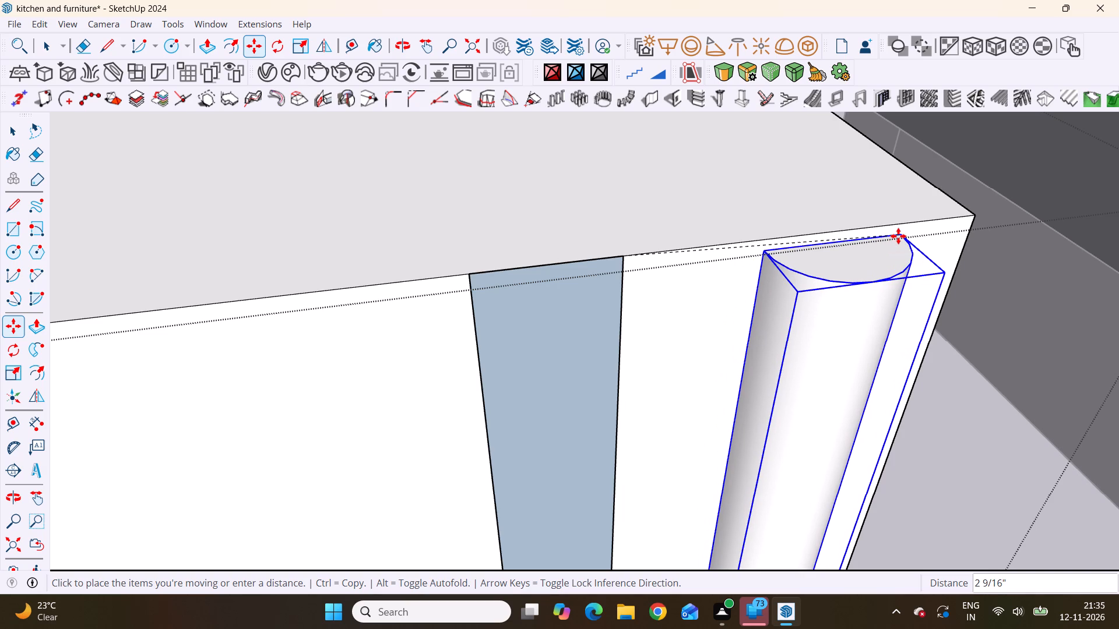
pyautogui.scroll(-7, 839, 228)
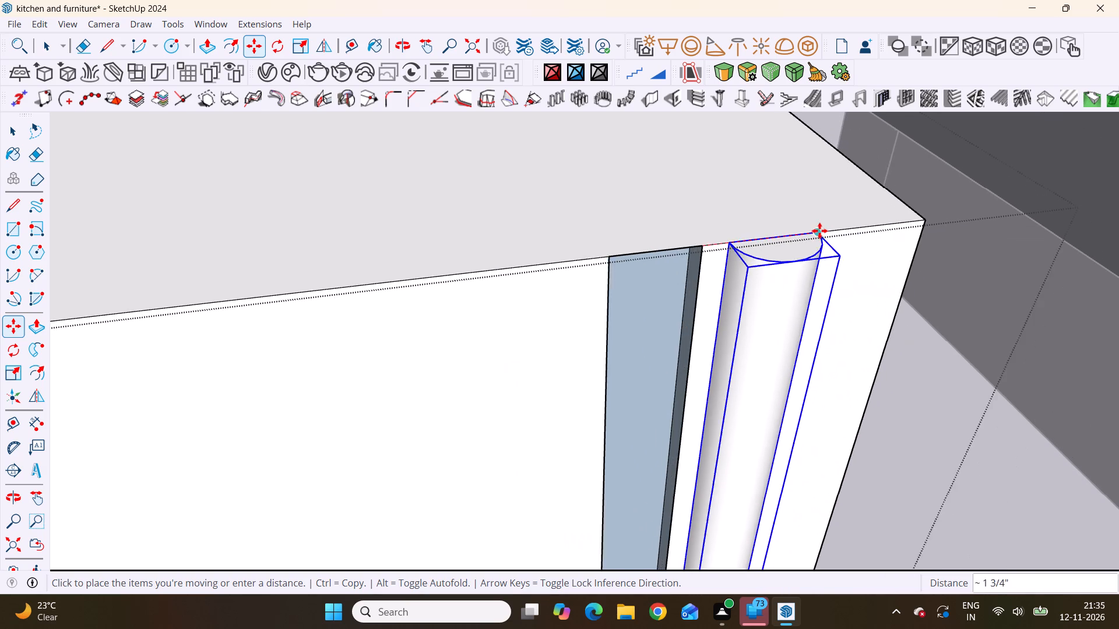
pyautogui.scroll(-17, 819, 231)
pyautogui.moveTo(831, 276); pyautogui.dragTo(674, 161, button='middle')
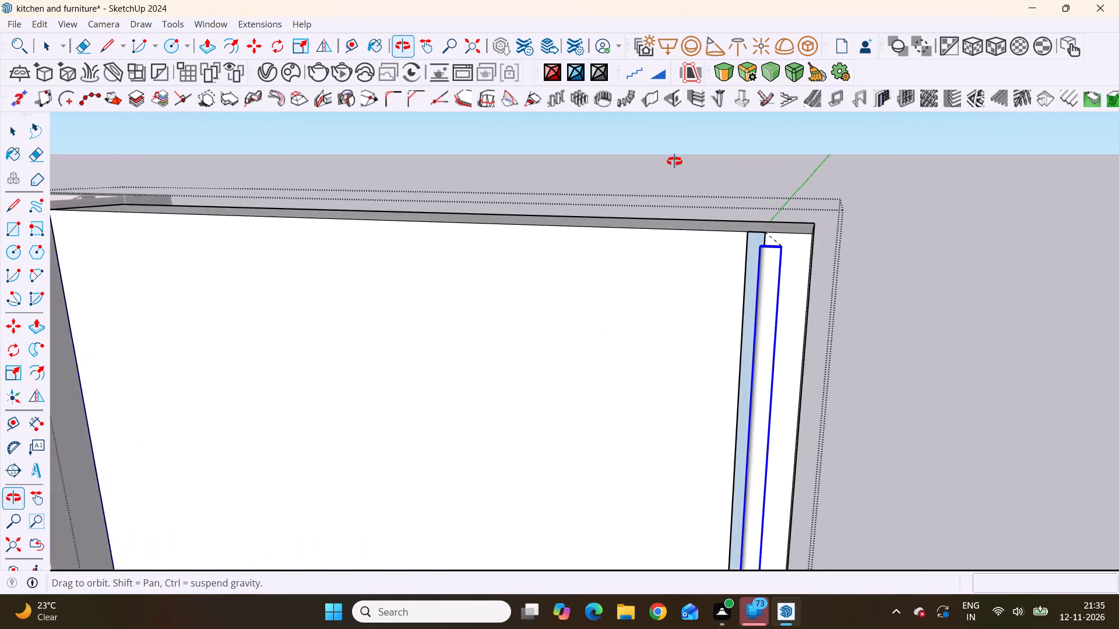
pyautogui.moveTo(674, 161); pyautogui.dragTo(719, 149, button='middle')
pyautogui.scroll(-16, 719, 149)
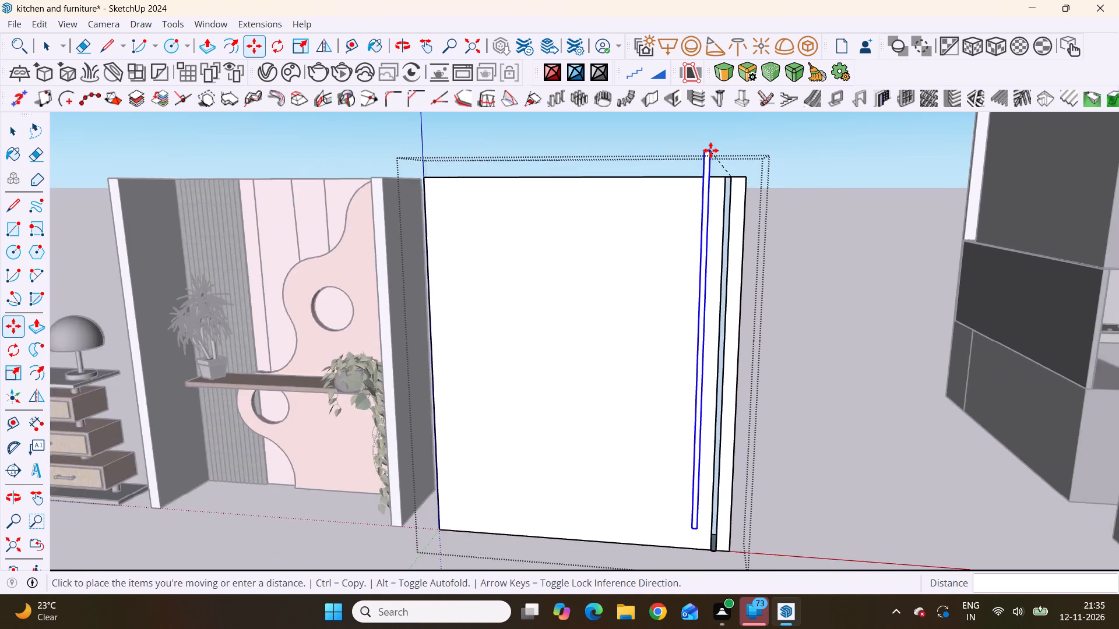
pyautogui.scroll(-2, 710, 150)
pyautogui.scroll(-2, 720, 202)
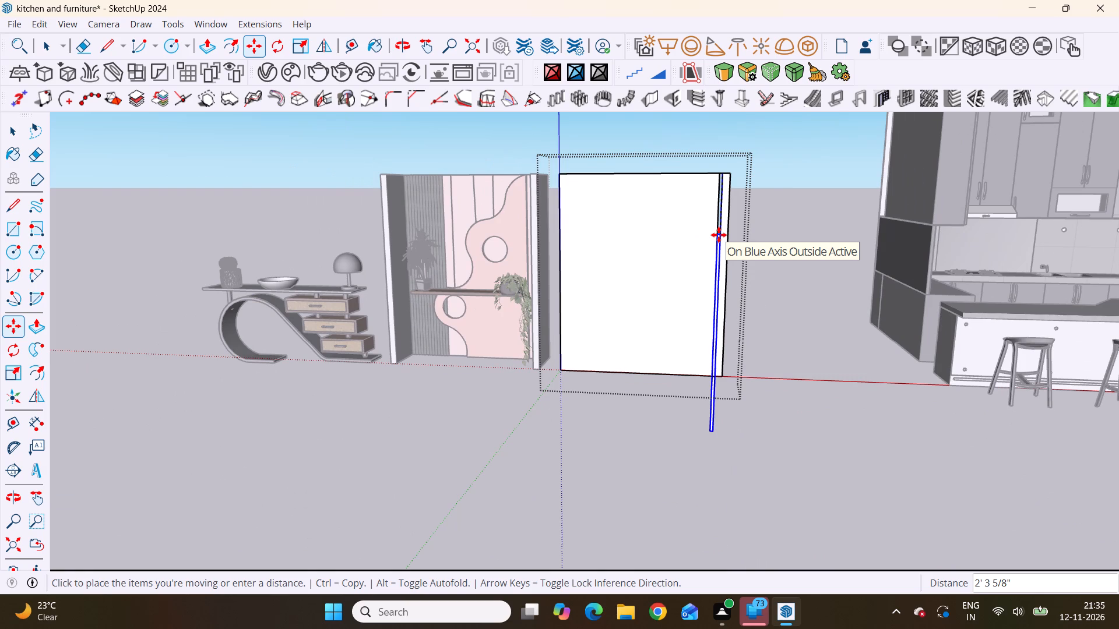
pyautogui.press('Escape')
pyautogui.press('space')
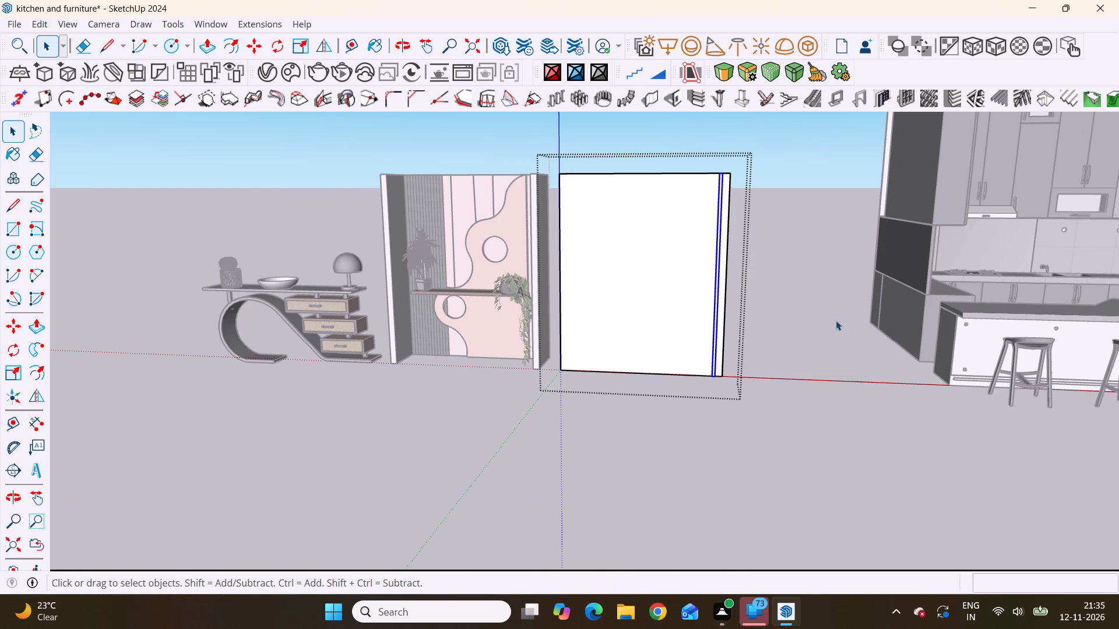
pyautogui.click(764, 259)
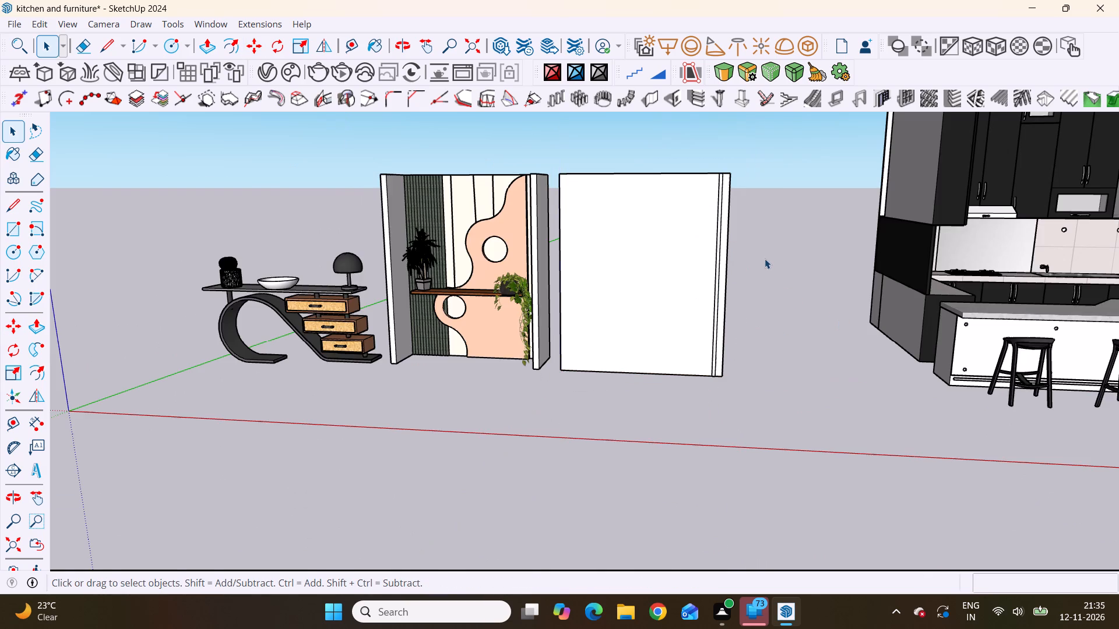
# Push the wall panel's narrow end face inward about 3 1/4", up to the half-round strip's outer edge.
pyautogui.moveTo(752, 199); pyautogui.dragTo(553, 348, button='middle')
pyautogui.scroll(1, 553, 348)
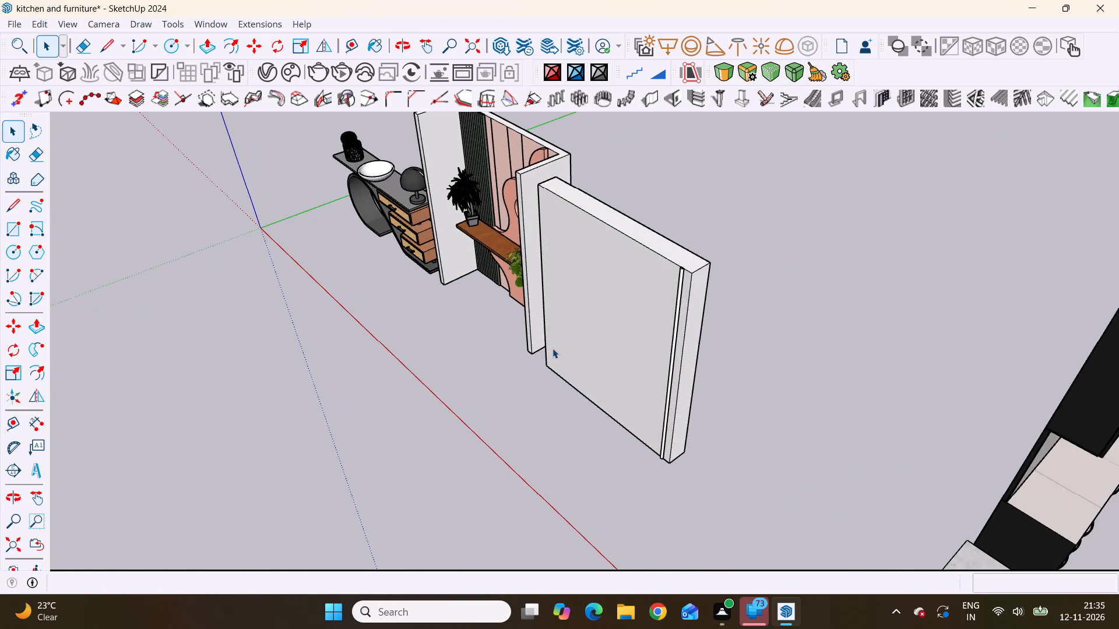
pyautogui.scroll(7, 702, 318)
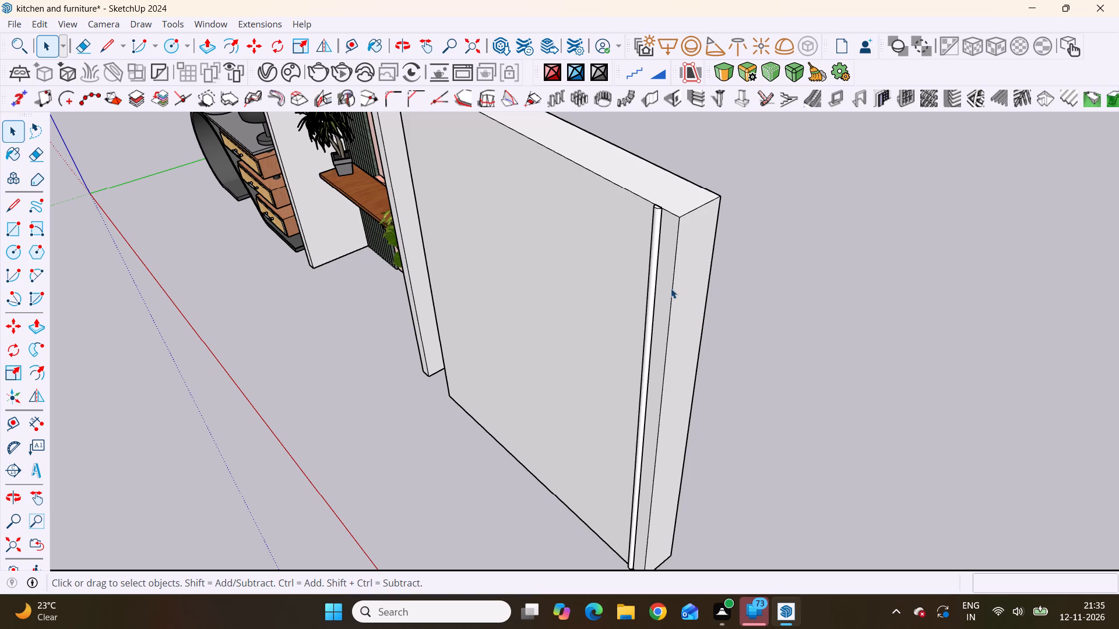
pyautogui.click(685, 294)
pyautogui.doubleClick(685, 294)
pyautogui.doubleClick(700, 295)
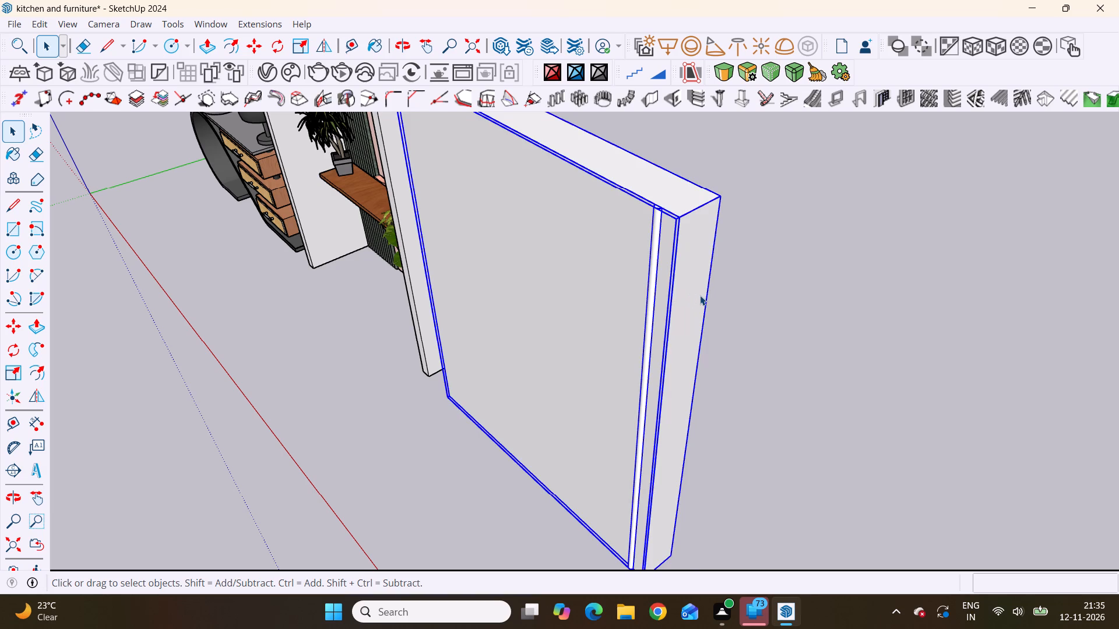
pyautogui.click(695, 287)
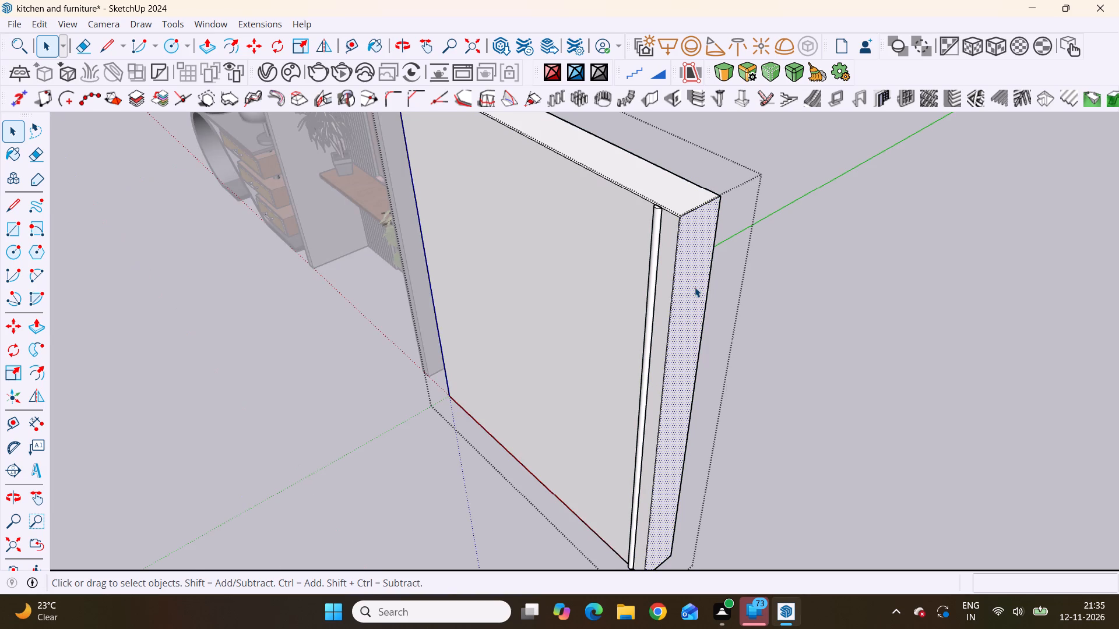
pyautogui.press('p')
pyautogui.click(695, 287)
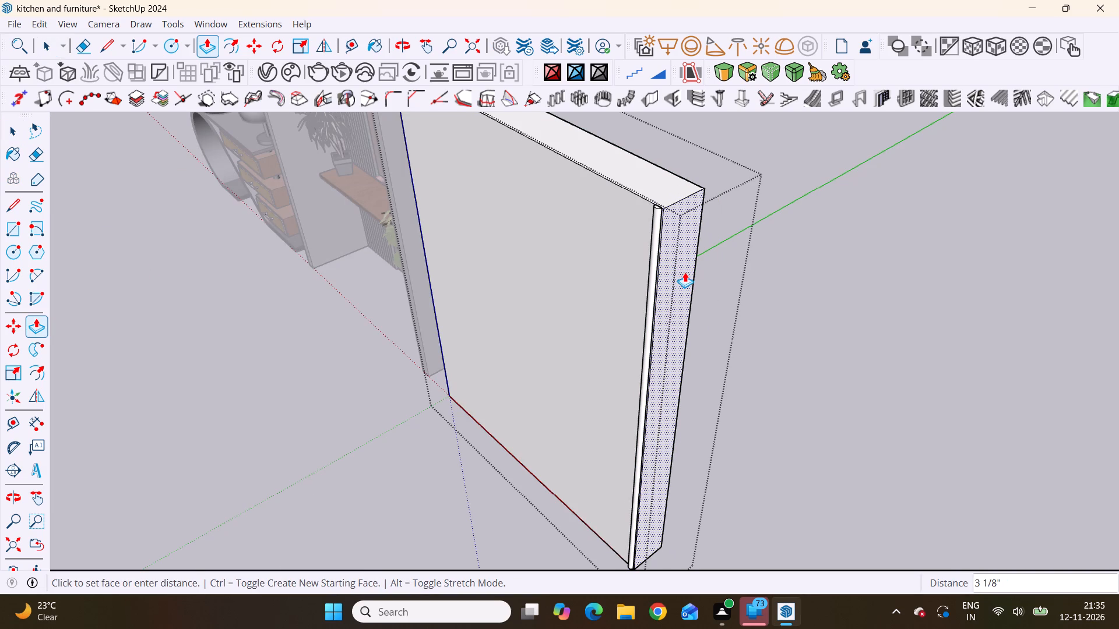
pyautogui.scroll(7, 685, 272)
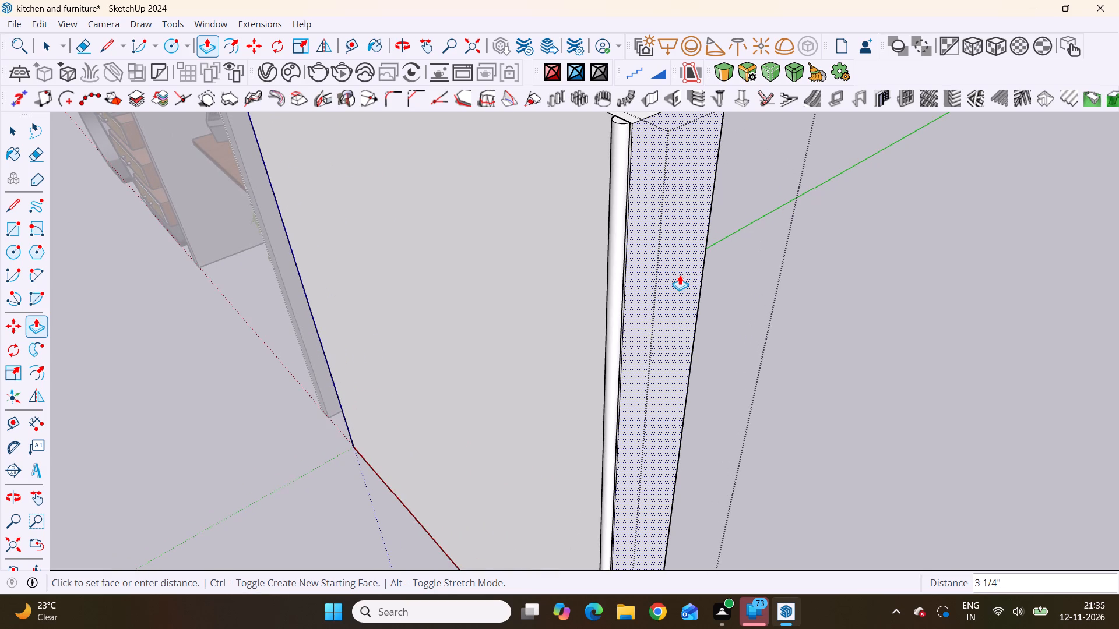
pyautogui.click(680, 275)
# Leave the panel group's editing and examine the narrowed panel alongside the furniture and kitchen from several angles.
pyautogui.scroll(-8, 680, 275)
pyautogui.moveTo(528, 320); pyautogui.dragTo(657, 277, button='middle')
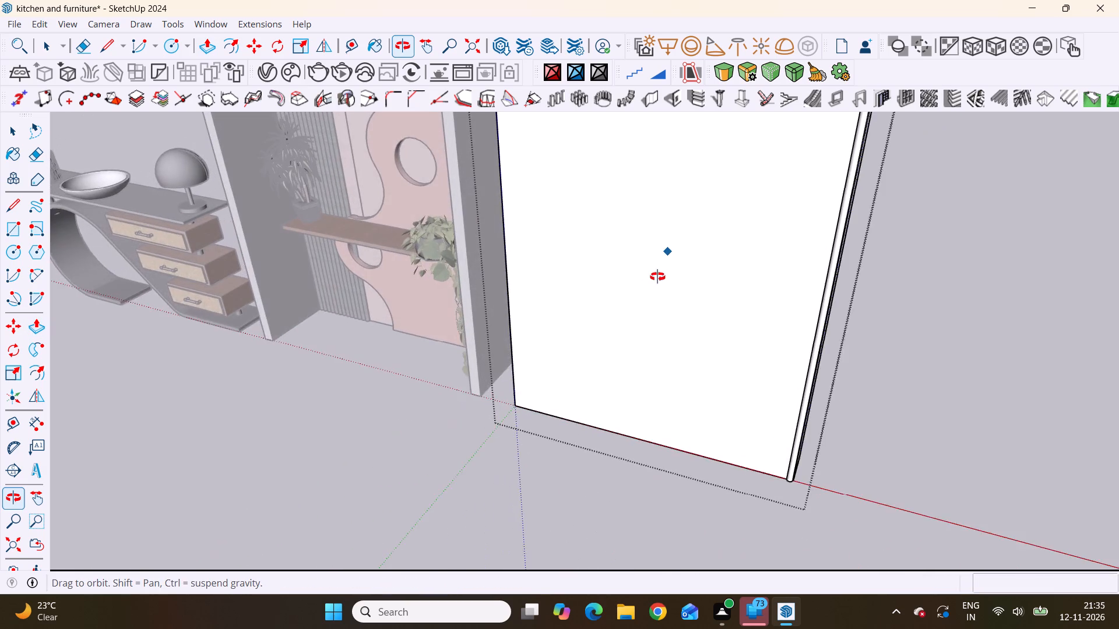
pyautogui.moveTo(657, 277); pyautogui.dragTo(695, 265, button='middle')
pyautogui.scroll(-15, 695, 265)
pyautogui.moveTo(563, 379); pyautogui.dragTo(613, 294, button='middle')
pyautogui.scroll(1, 615, 363)
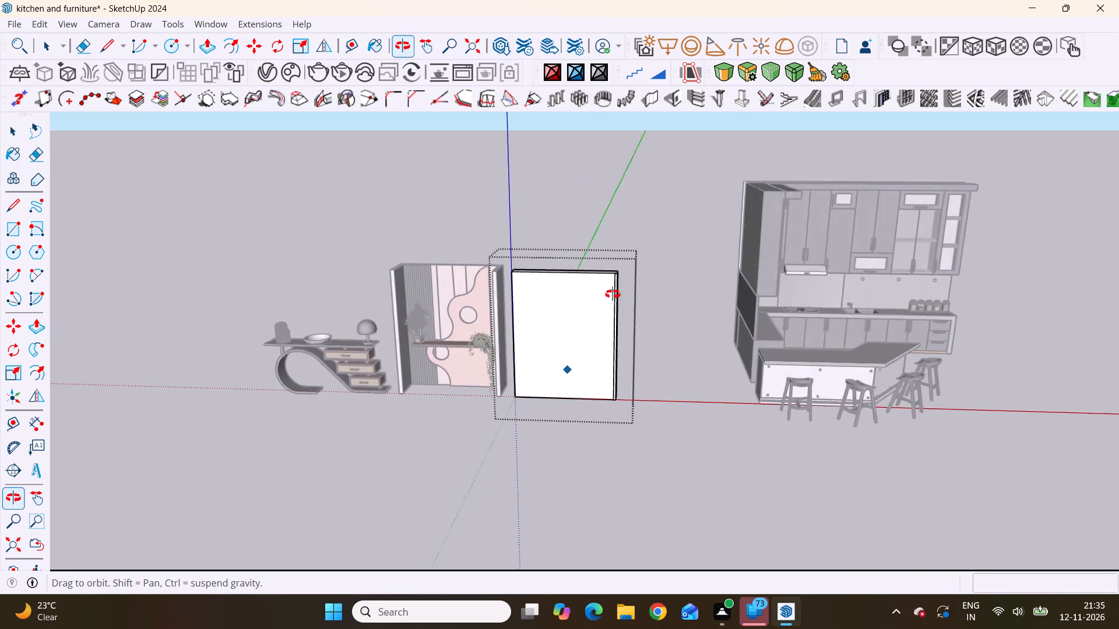
pyautogui.moveTo(613, 294); pyautogui.dragTo(605, 238, button='middle')
pyautogui.scroll(4, 605, 238)
pyautogui.press('space')
pyautogui.doubleClick(642, 214)
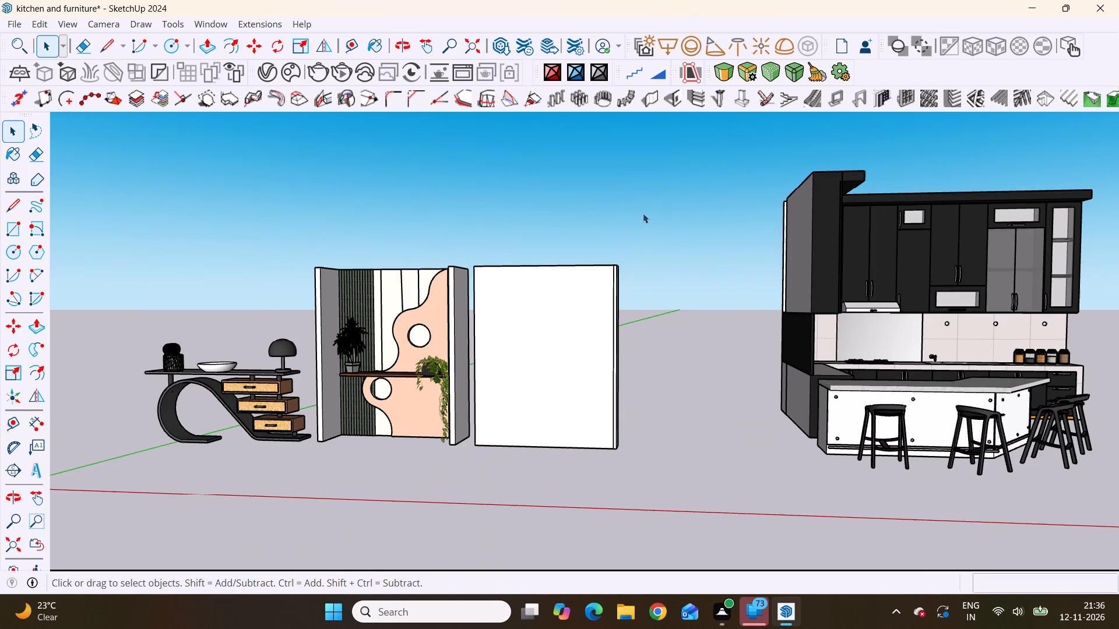
pyautogui.moveTo(541, 334); pyautogui.dragTo(917, 420, button='middle')
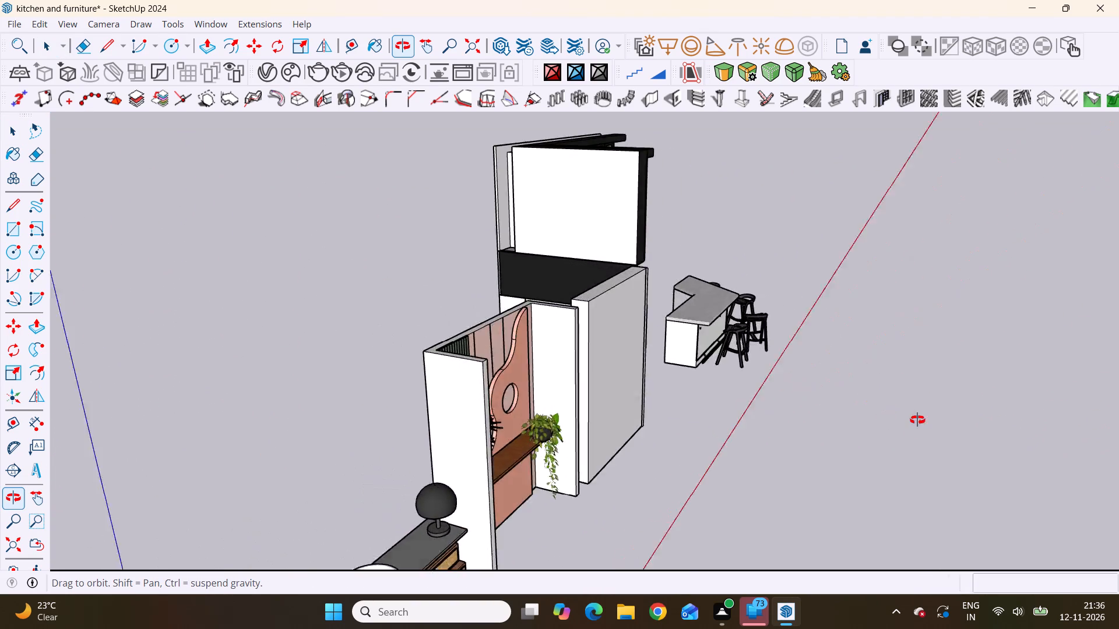
pyautogui.moveTo(917, 420); pyautogui.dragTo(559, 270, button='middle')
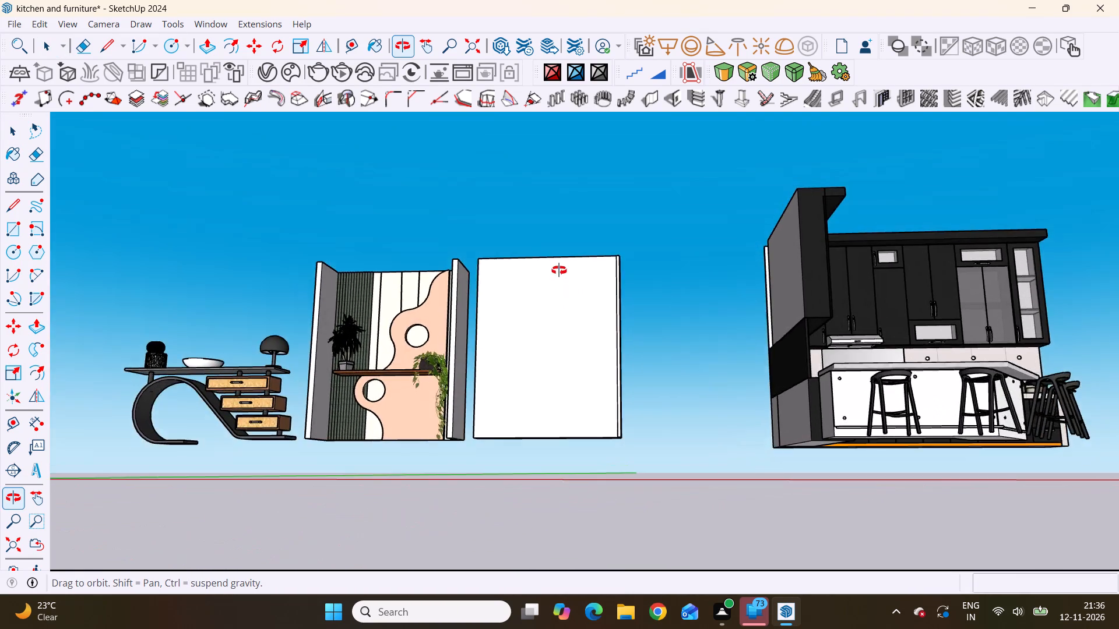
pyautogui.moveTo(559, 270); pyautogui.dragTo(596, 308, button='middle')
pyautogui.scroll(1, 596, 308)
pyautogui.scroll(-5, 508, 330)
pyautogui.scroll(4, 416, 401)
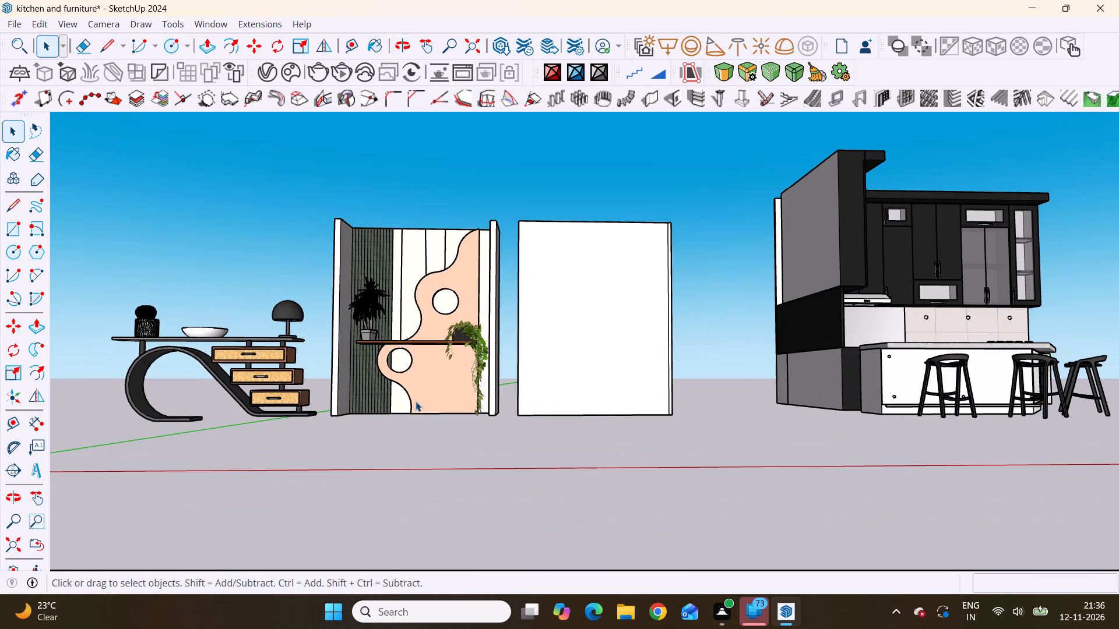
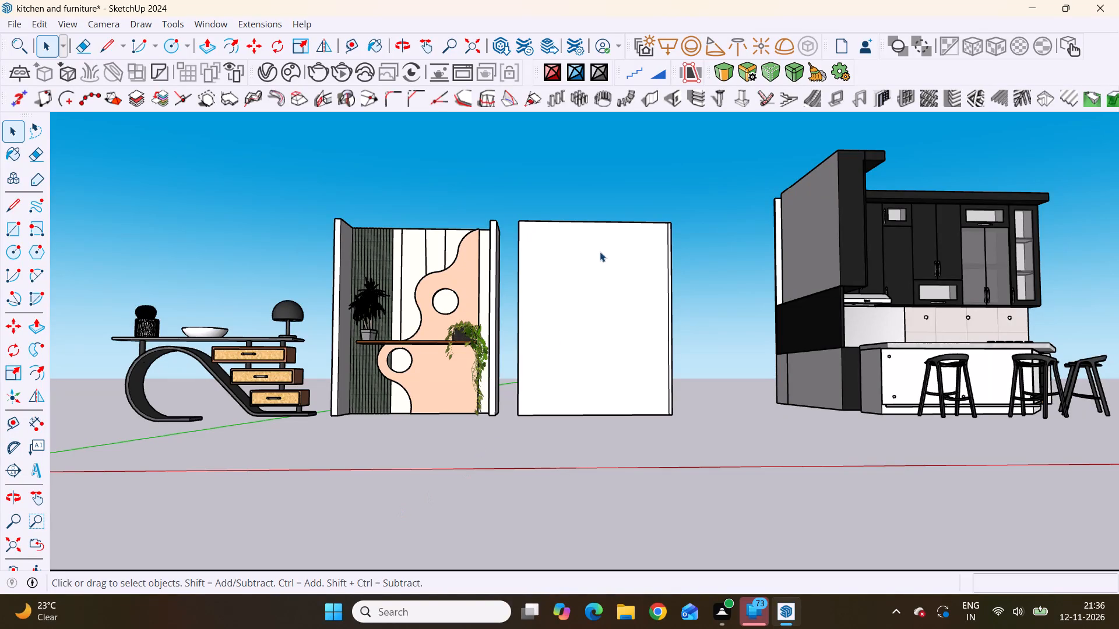
# Inside the wall panel group, copy the half-round strip about 1 5/16" along the front edge so it sits directly against the original.
pyautogui.scroll(-2, 600, 252)
pyautogui.scroll(4, 614, 288)
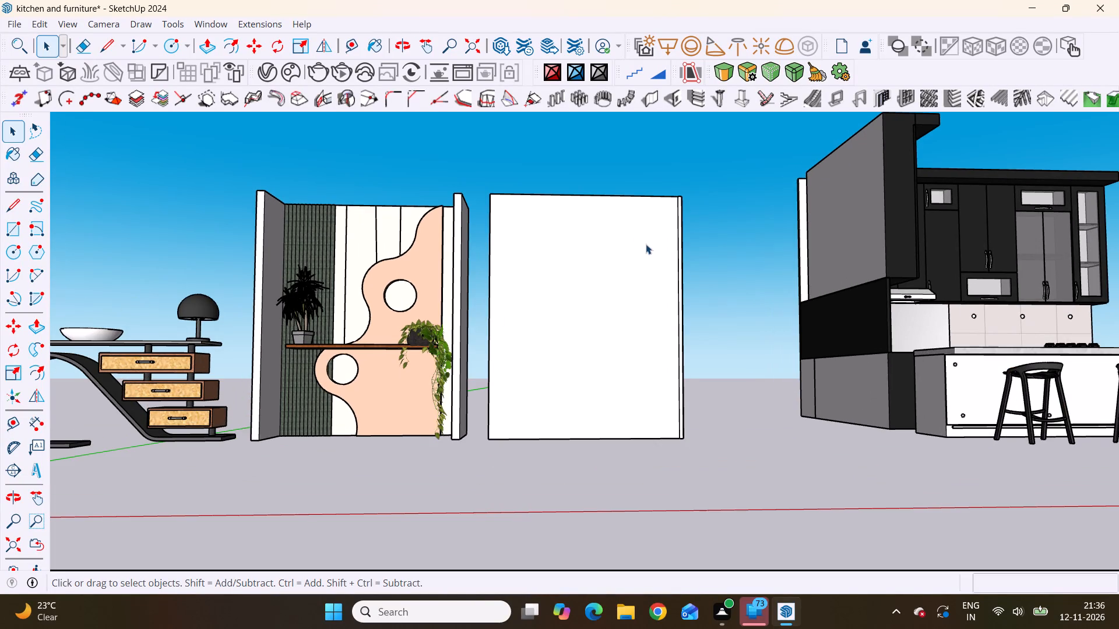
pyautogui.moveTo(646, 244); pyautogui.dragTo(646, 426, button='middle')
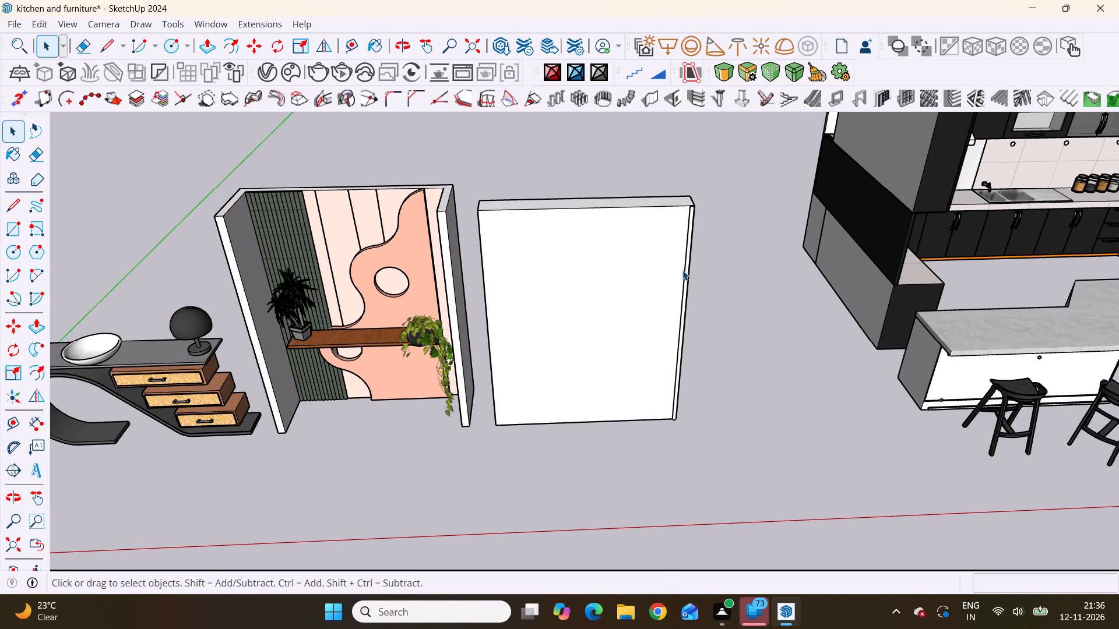
pyautogui.scroll(4, 682, 269)
pyautogui.scroll(5, 703, 196)
pyautogui.click(691, 161)
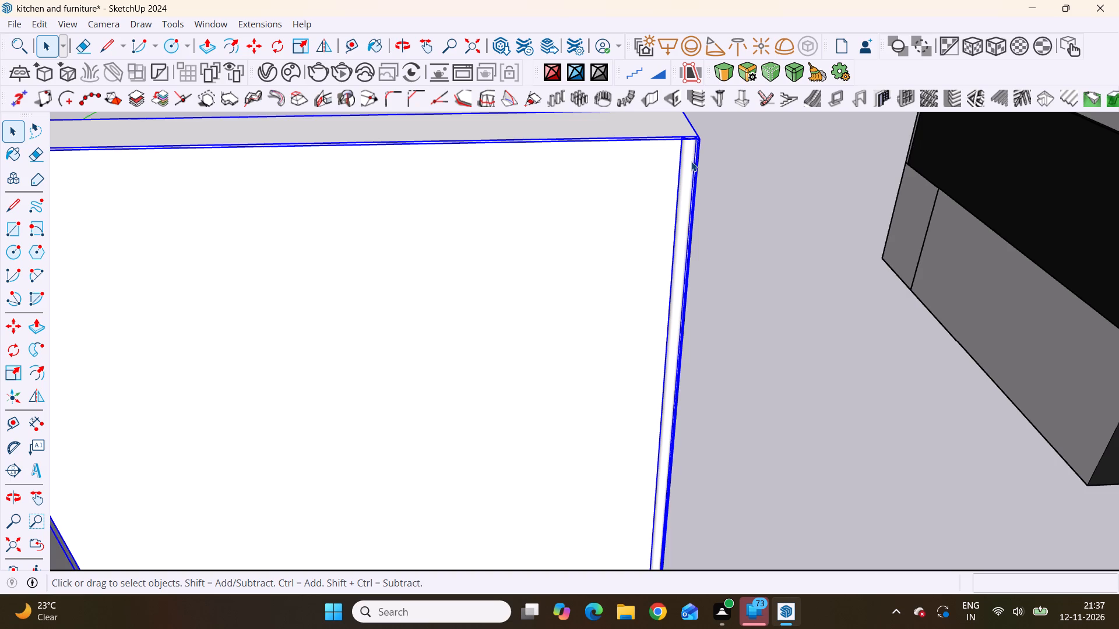
pyautogui.scroll(5, 689, 154)
pyautogui.doubleClick(688, 153)
pyautogui.doubleClick(688, 153)
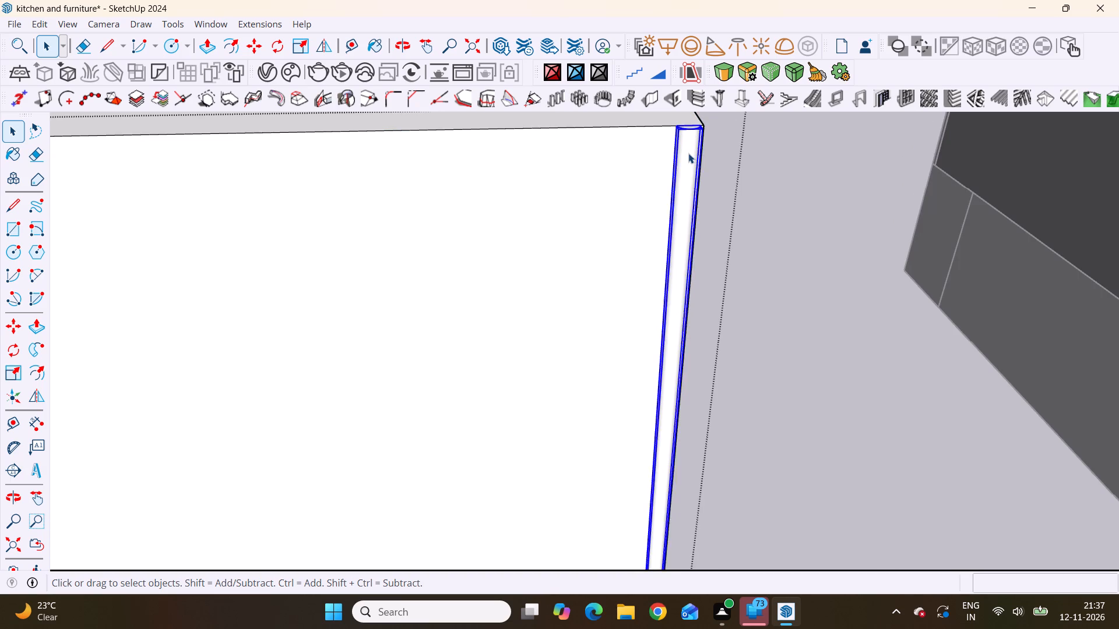
pyautogui.doubleClick(688, 153)
pyautogui.scroll(-5, 688, 153)
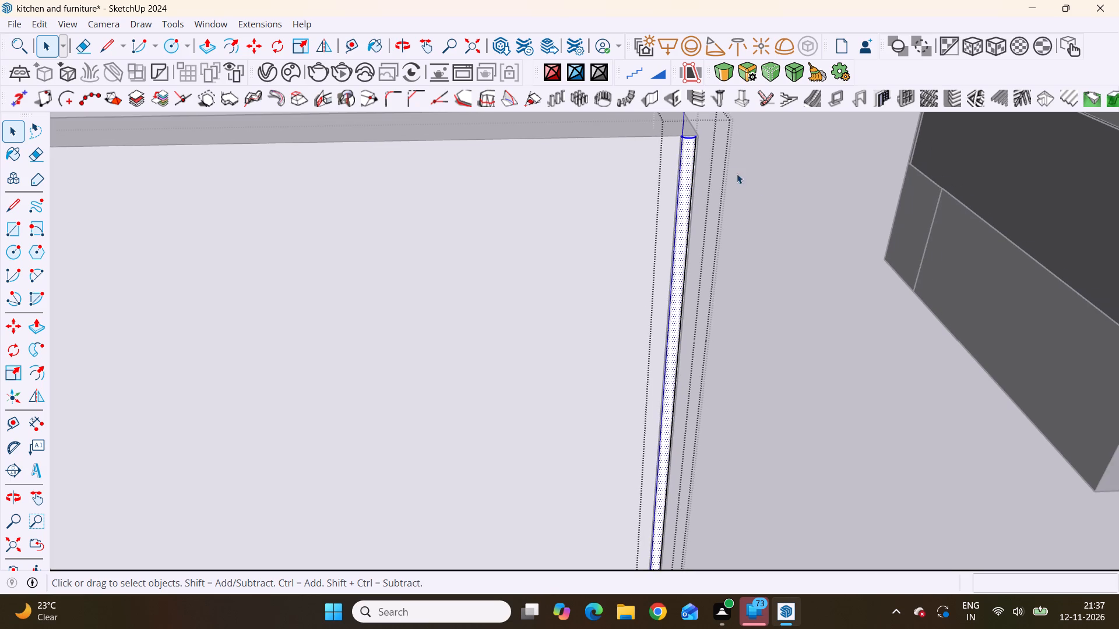
pyautogui.click(794, 198)
pyautogui.click(683, 184)
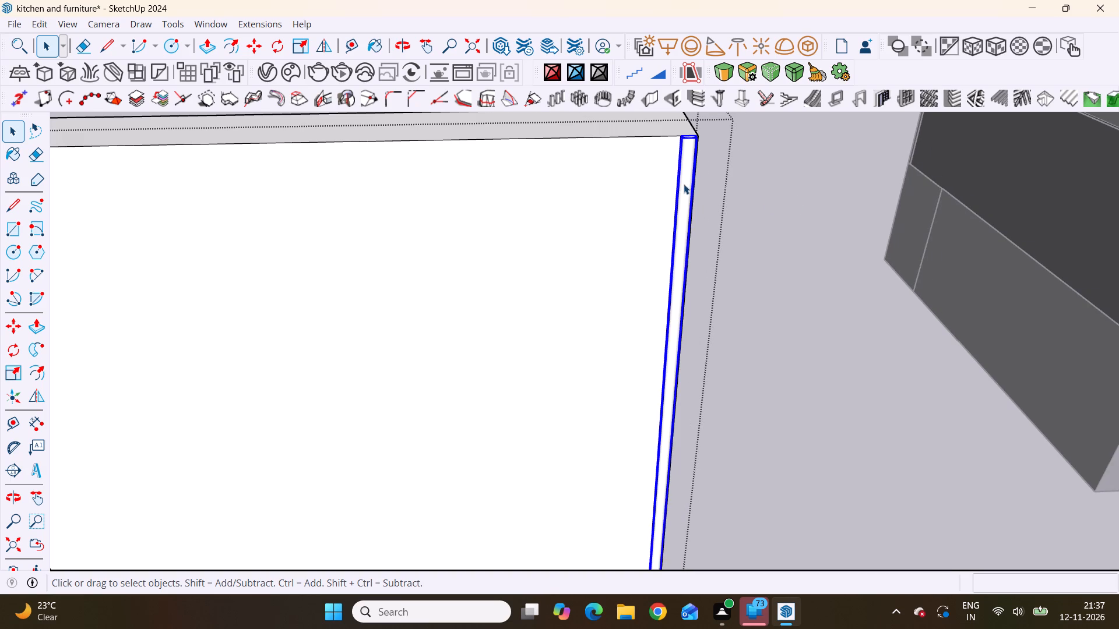
pyautogui.scroll(15, 687, 140)
pyautogui.scroll(-3, 687, 161)
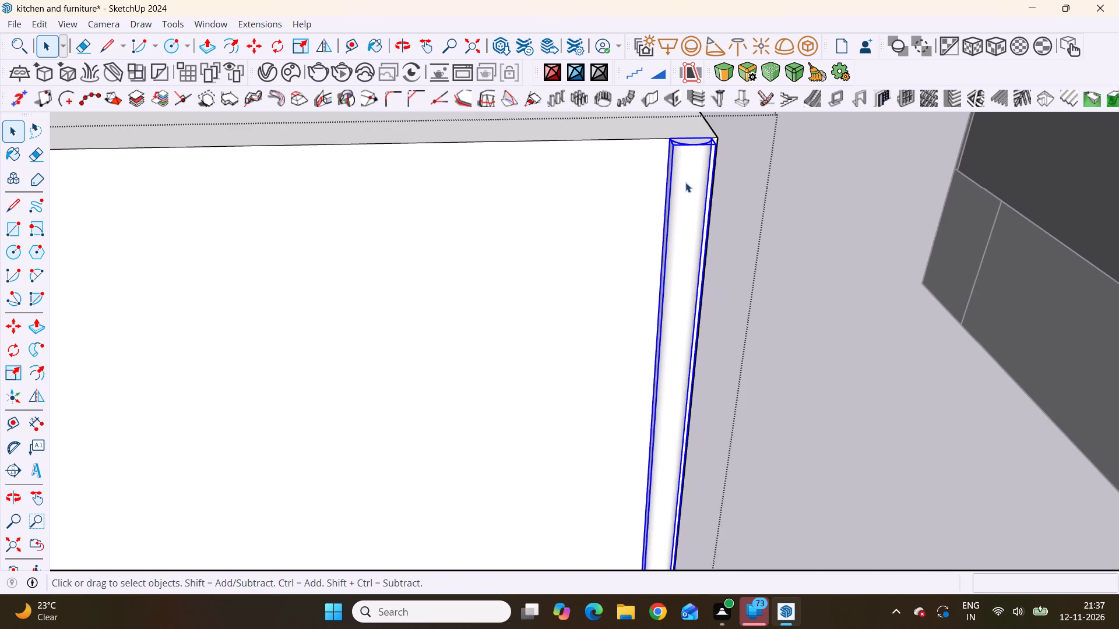
pyautogui.scroll(-5, 685, 182)
pyautogui.moveTo(689, 169); pyautogui.dragTo(673, 245, button='middle')
pyautogui.scroll(2, 686, 142)
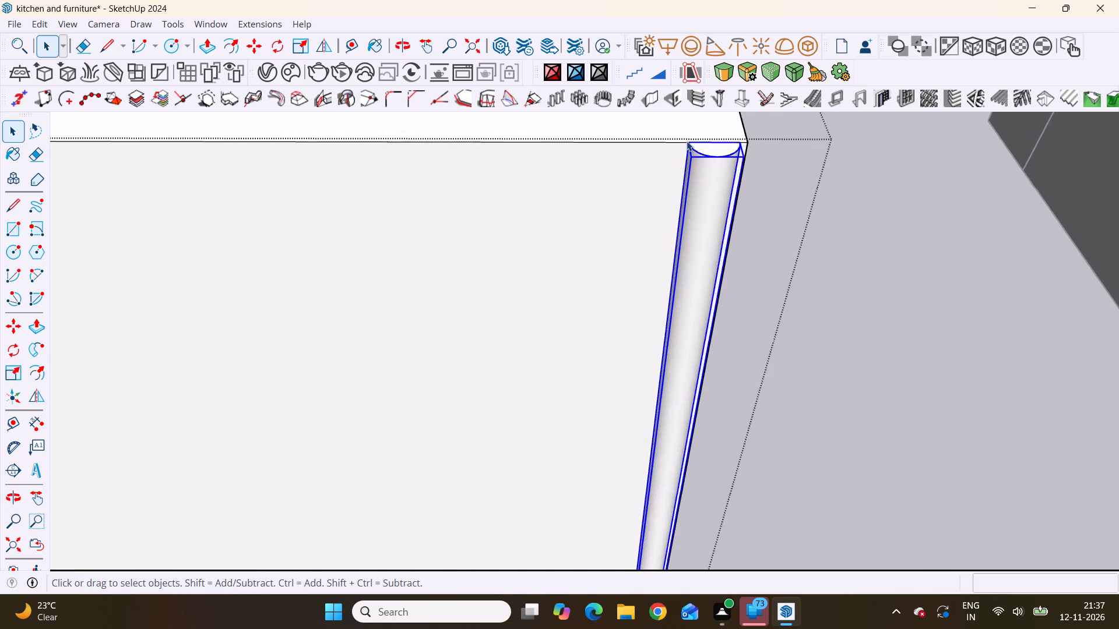
pyautogui.scroll(9, 687, 141)
pyautogui.press('m')
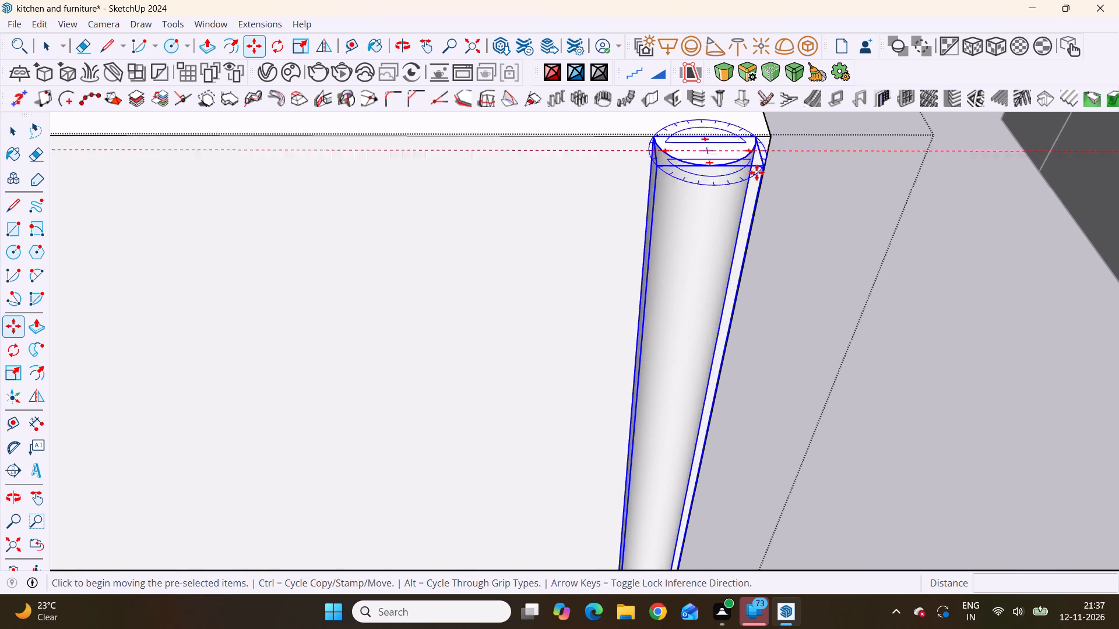
pyautogui.scroll(-4, 756, 181)
pyautogui.scroll(6, 761, 156)
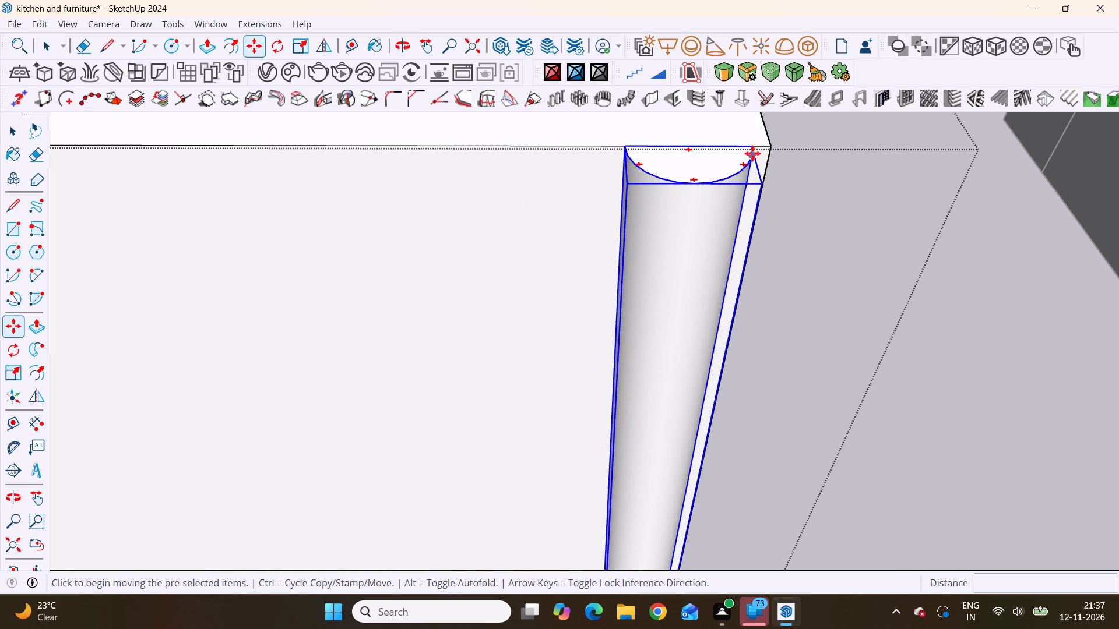
pyautogui.scroll(11, 750, 150)
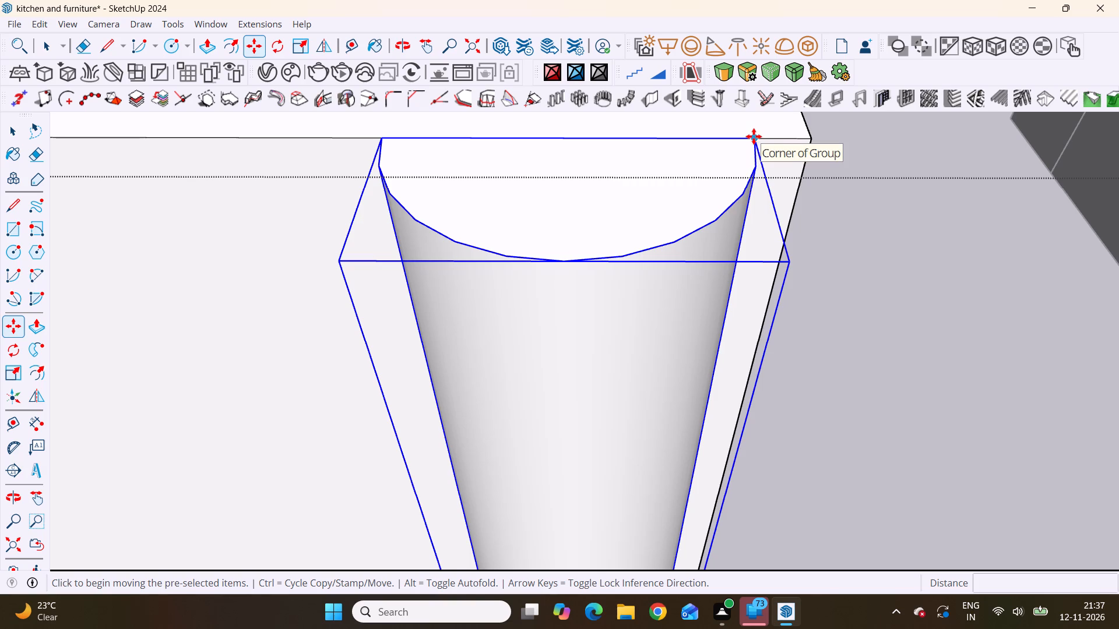
pyautogui.click(754, 136)
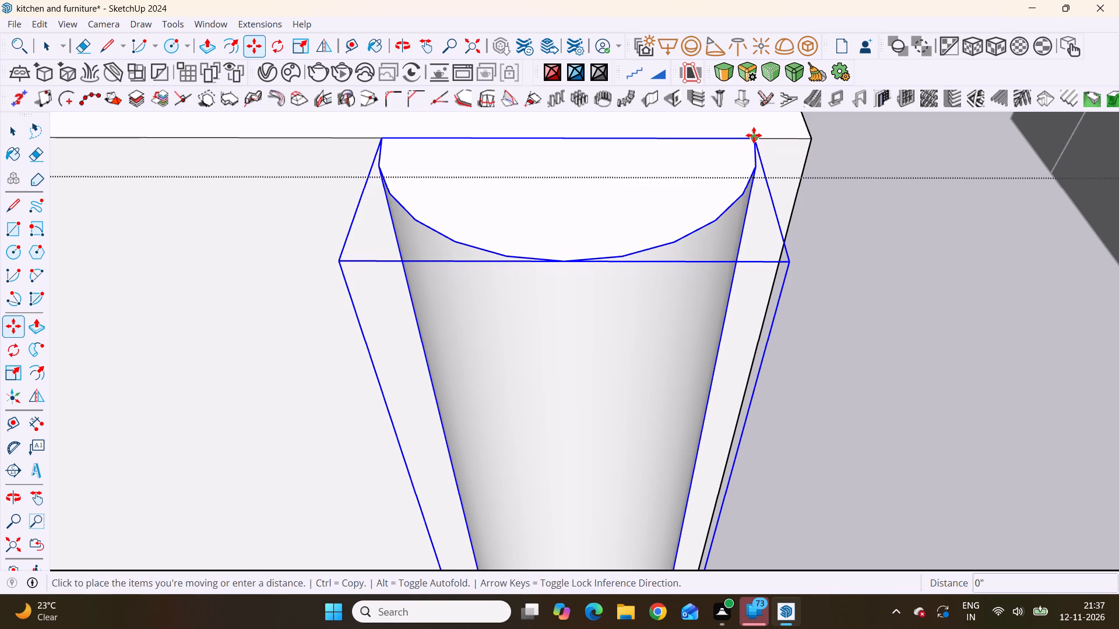
pyautogui.scroll(-4, 491, 144)
pyautogui.scroll(-8, 591, 153)
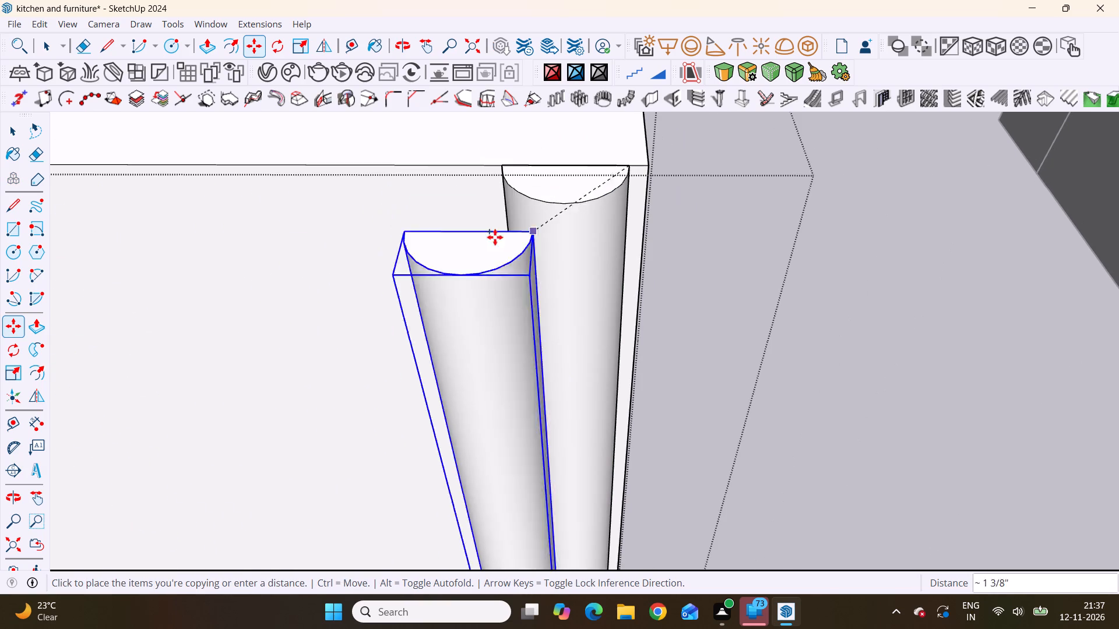
pyautogui.scroll(5, 430, 175)
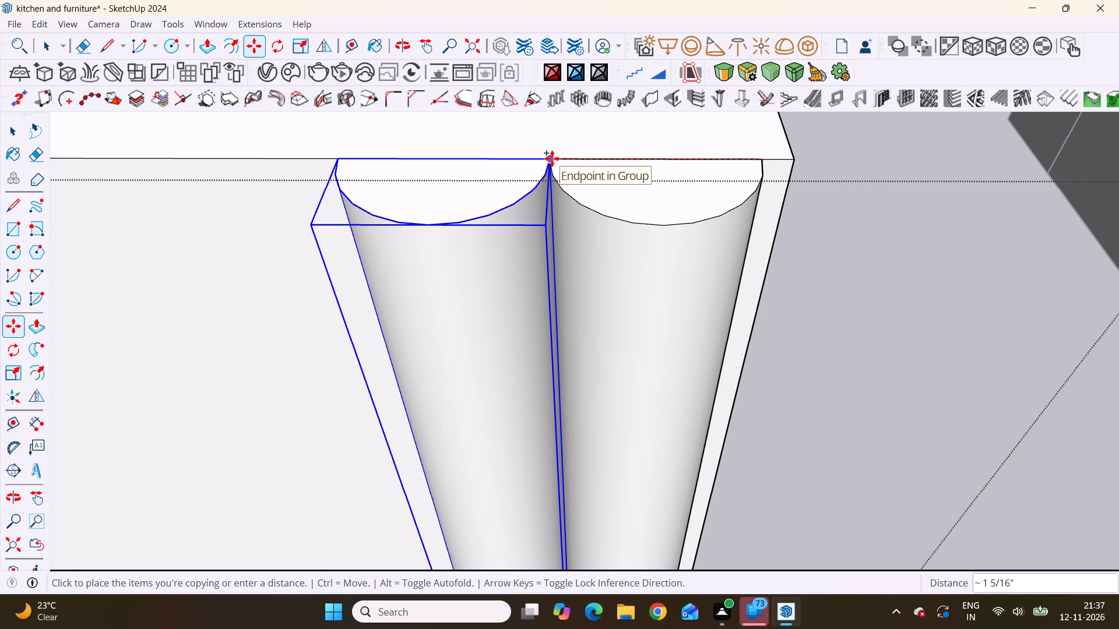
pyautogui.click(553, 158)
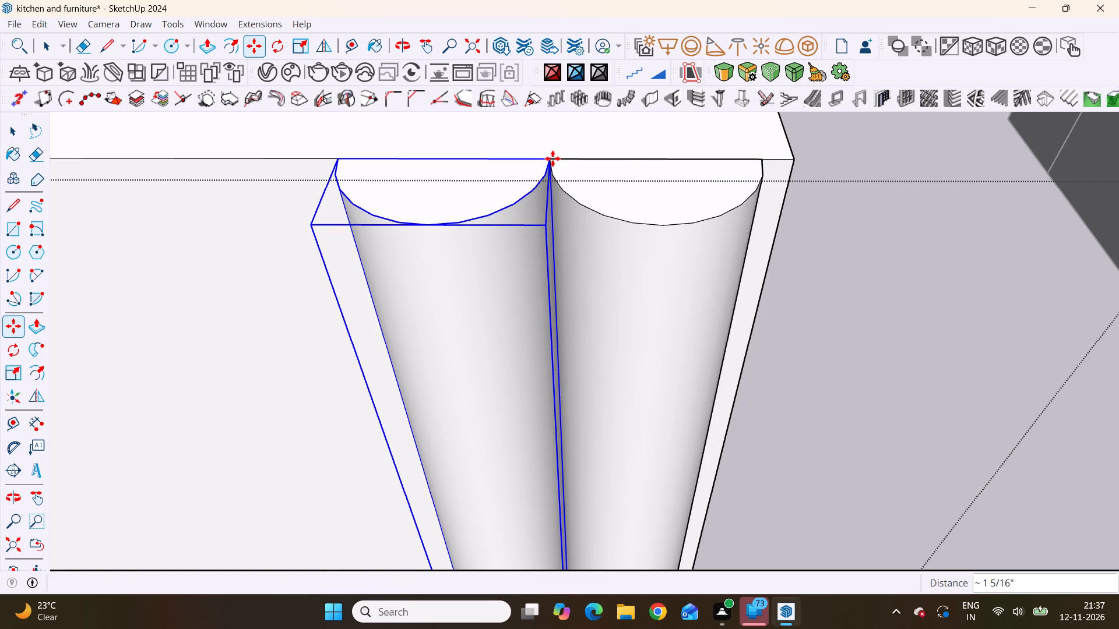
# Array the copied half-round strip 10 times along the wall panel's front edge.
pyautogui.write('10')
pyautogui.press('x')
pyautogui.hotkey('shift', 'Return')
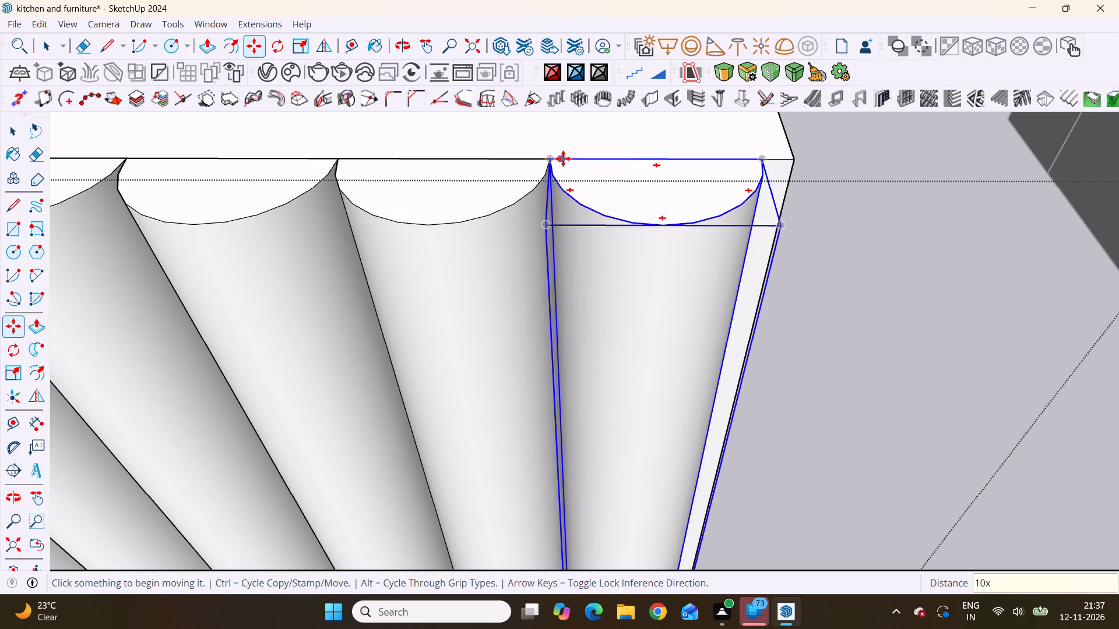
# Set the half-round strip array to 15 copies along the panel's front and leave the group's editing.
pyautogui.scroll(-20, 563, 158)
pyautogui.scroll(-10, 563, 158)
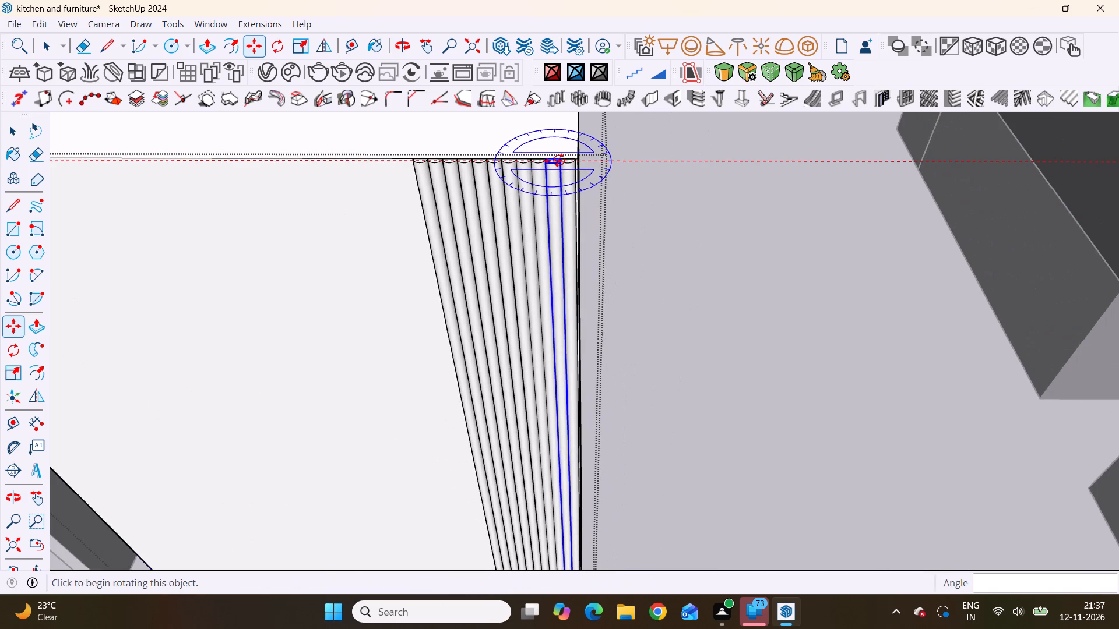
pyautogui.scroll(3, 559, 160)
pyautogui.scroll(-12, 559, 160)
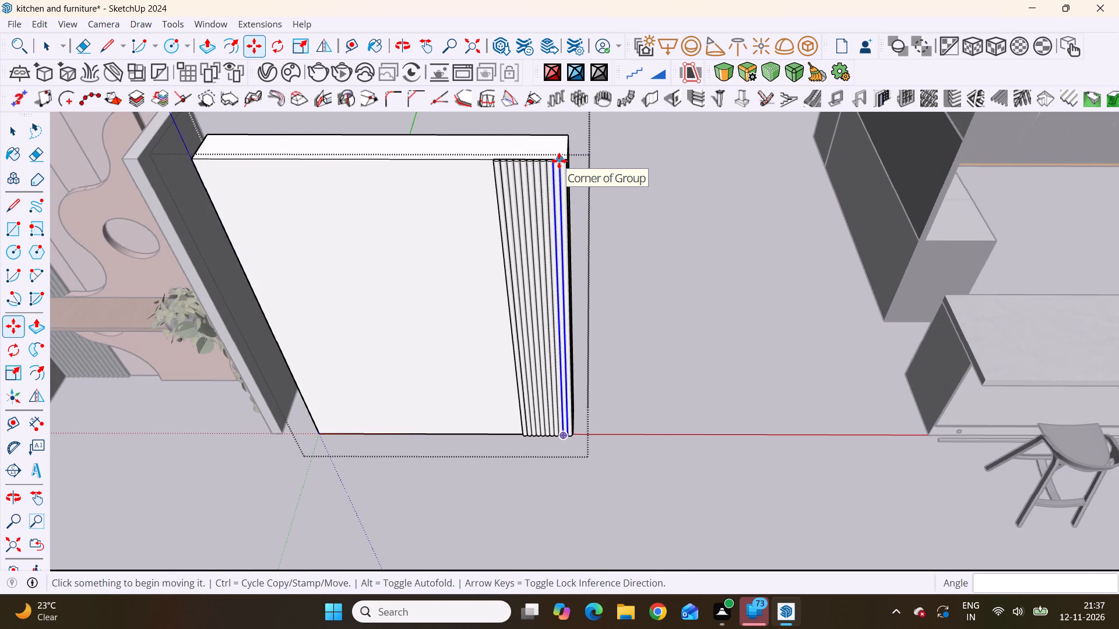
pyautogui.write('15')
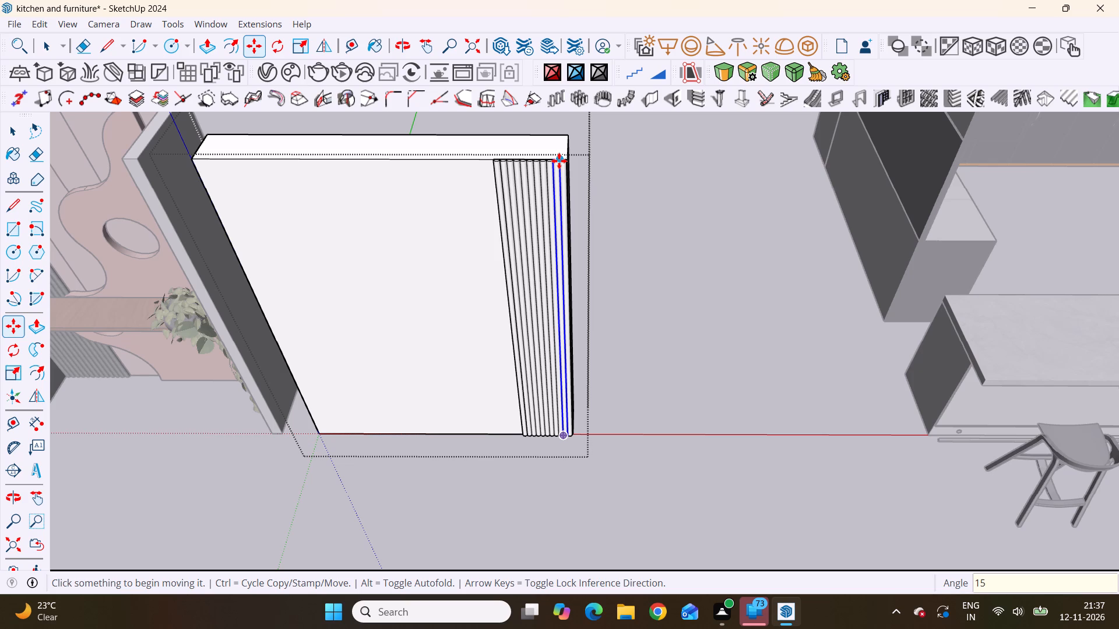
pyautogui.press('x')
pyautogui.press('Return')
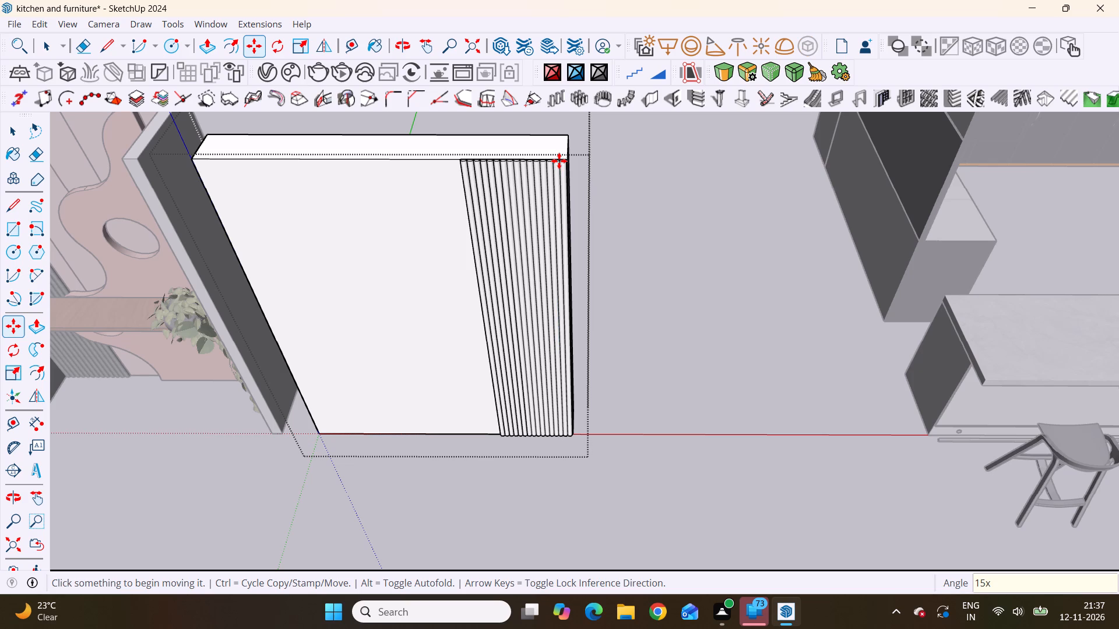
pyautogui.scroll(-1, 559, 161)
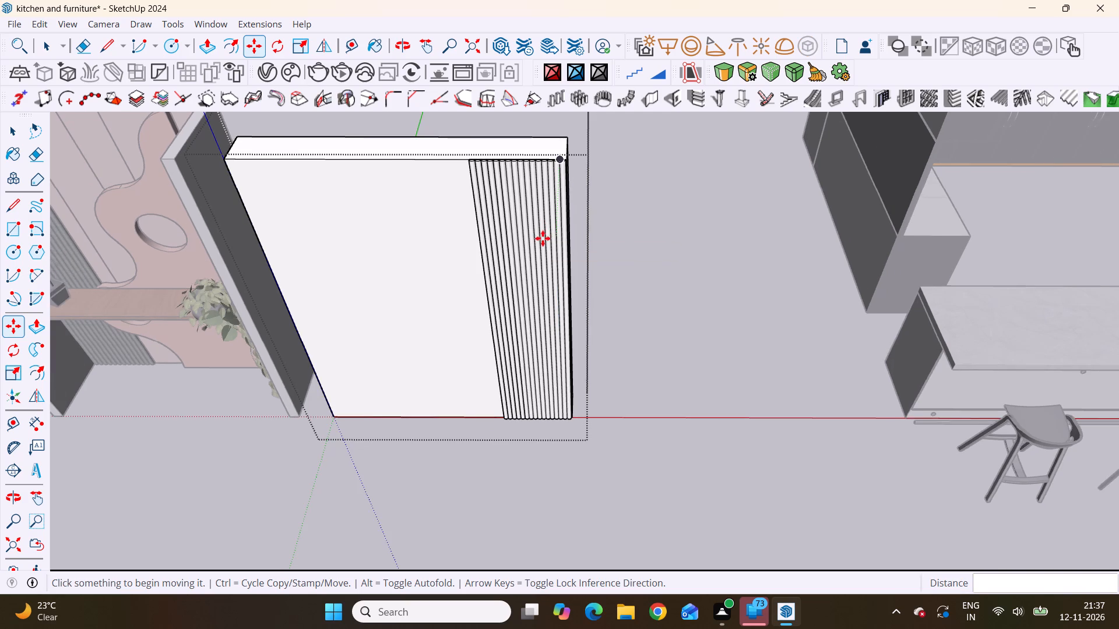
pyautogui.scroll(-8, 543, 241)
pyautogui.moveTo(472, 275); pyautogui.dragTo(533, 72, button='middle')
pyautogui.scroll(8, 565, 295)
pyautogui.press('space')
pyautogui.click(580, 186)
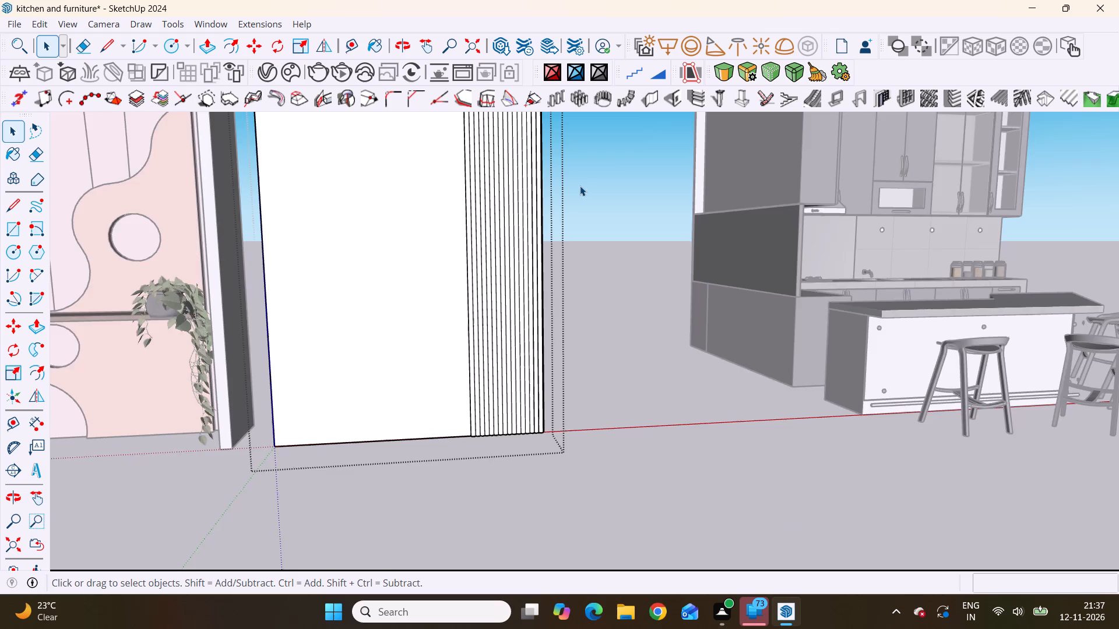
# Examine the fluted wall panel beside the shelf wall and the kitchen from the front and the side.
pyautogui.scroll(-8, 500, 317)
pyautogui.moveTo(376, 342); pyautogui.dragTo(367, 275, button='middle')
pyautogui.scroll(6, 475, 319)
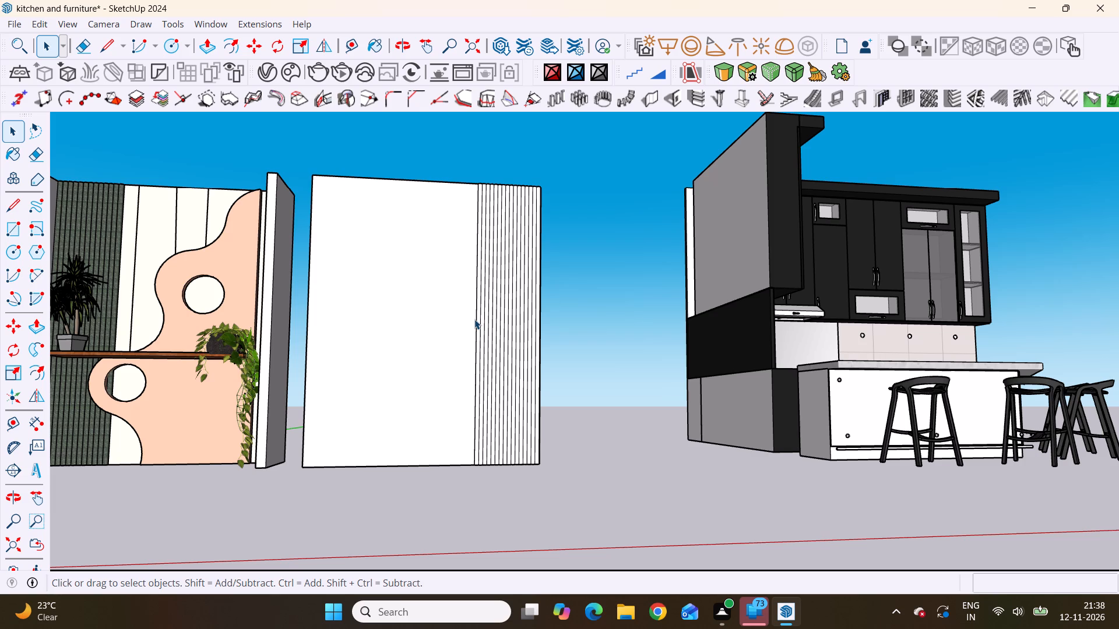
pyautogui.scroll(-6, 474, 319)
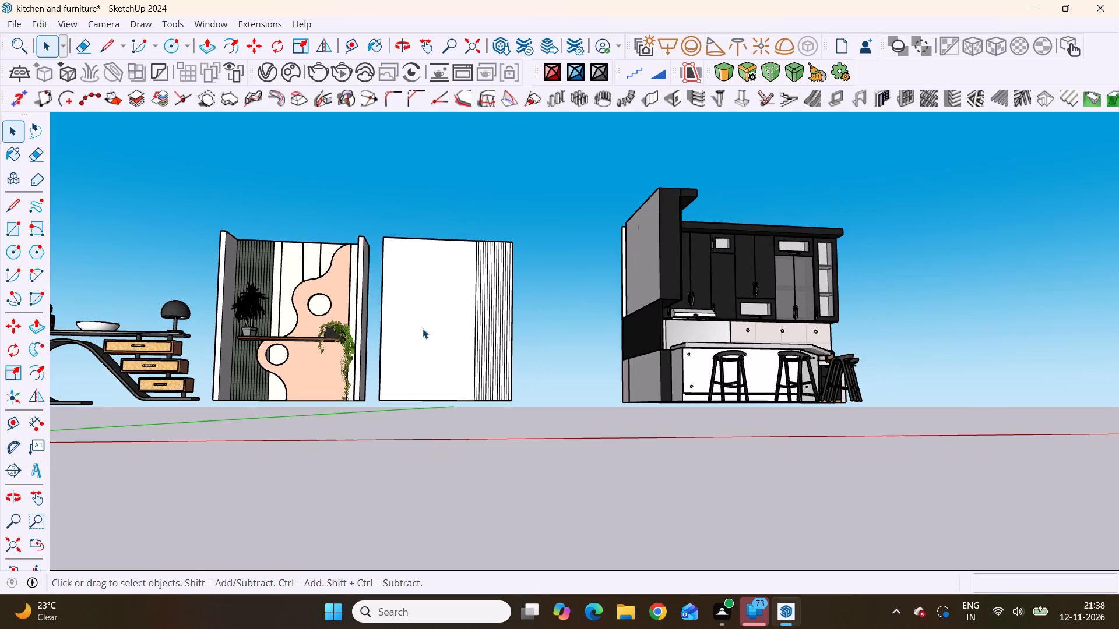
pyautogui.moveTo(423, 328); pyautogui.dragTo(732, 438, button='middle')
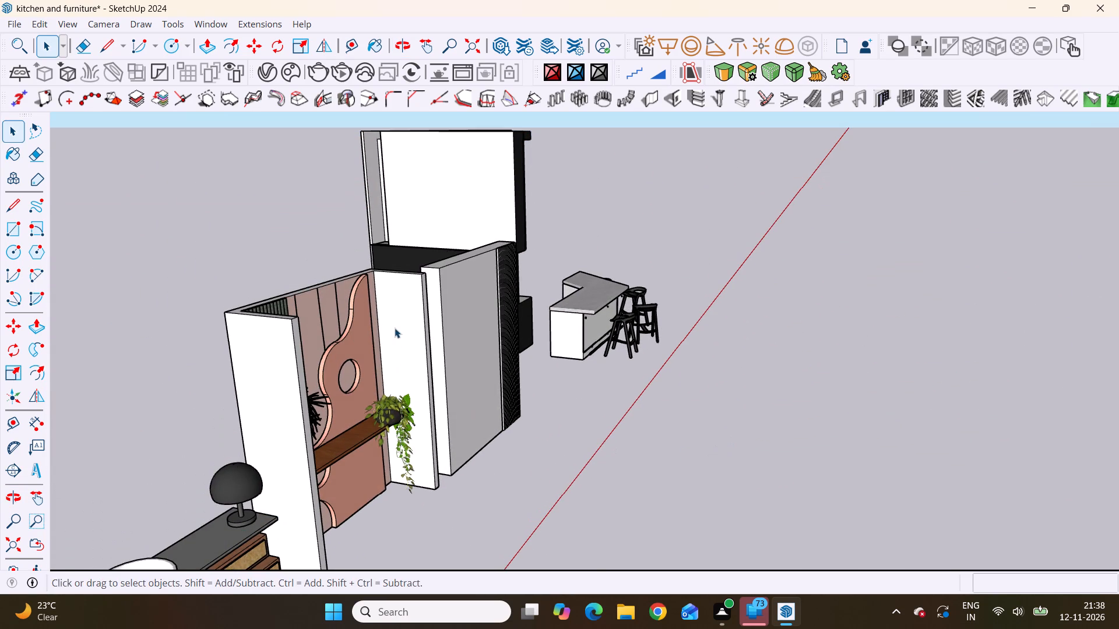
pyautogui.scroll(5, 395, 328)
pyautogui.scroll(4, 444, 324)
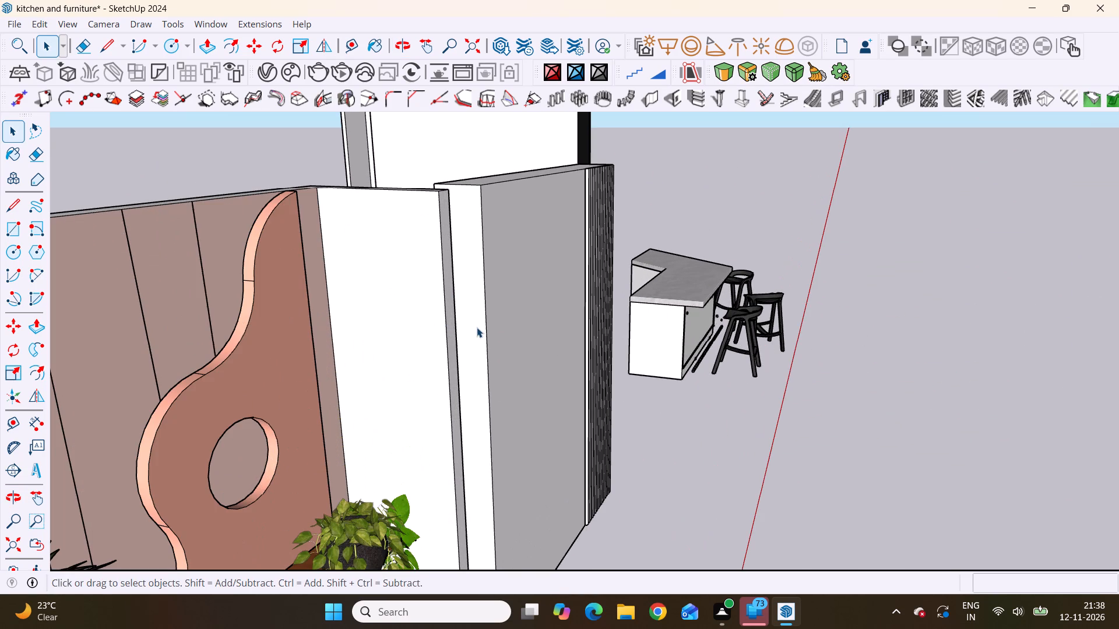
pyautogui.click(477, 326)
pyautogui.scroll(-8, 441, 324)
pyautogui.click(977, 400)
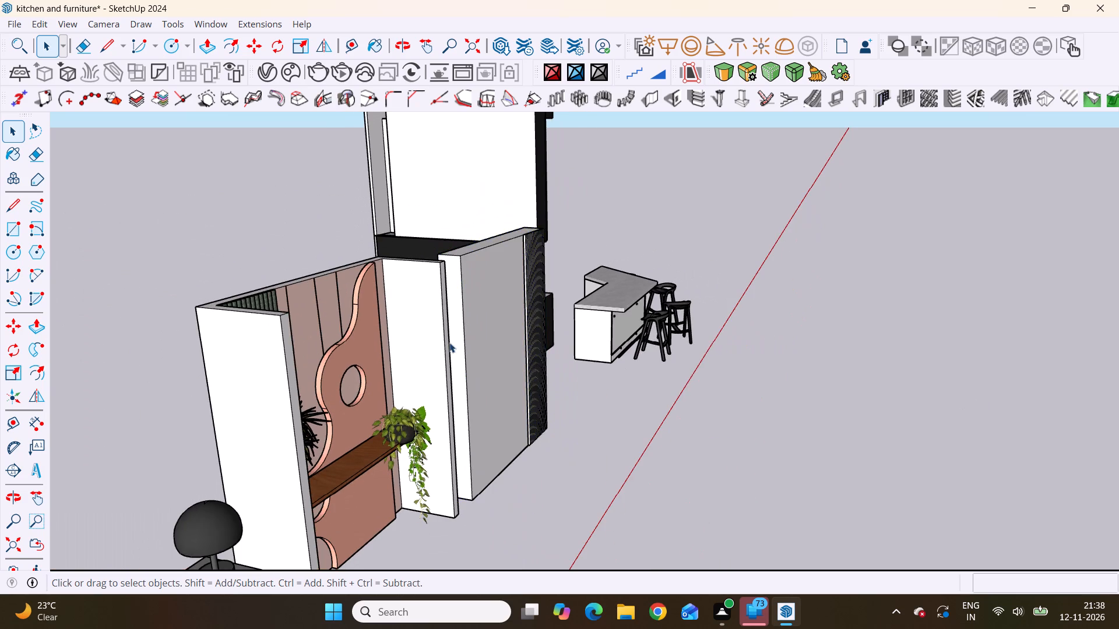
pyautogui.scroll(-4, 449, 342)
pyautogui.moveTo(606, 385); pyautogui.dragTo(258, 379, button='middle')
pyautogui.scroll(-5, 351, 304)
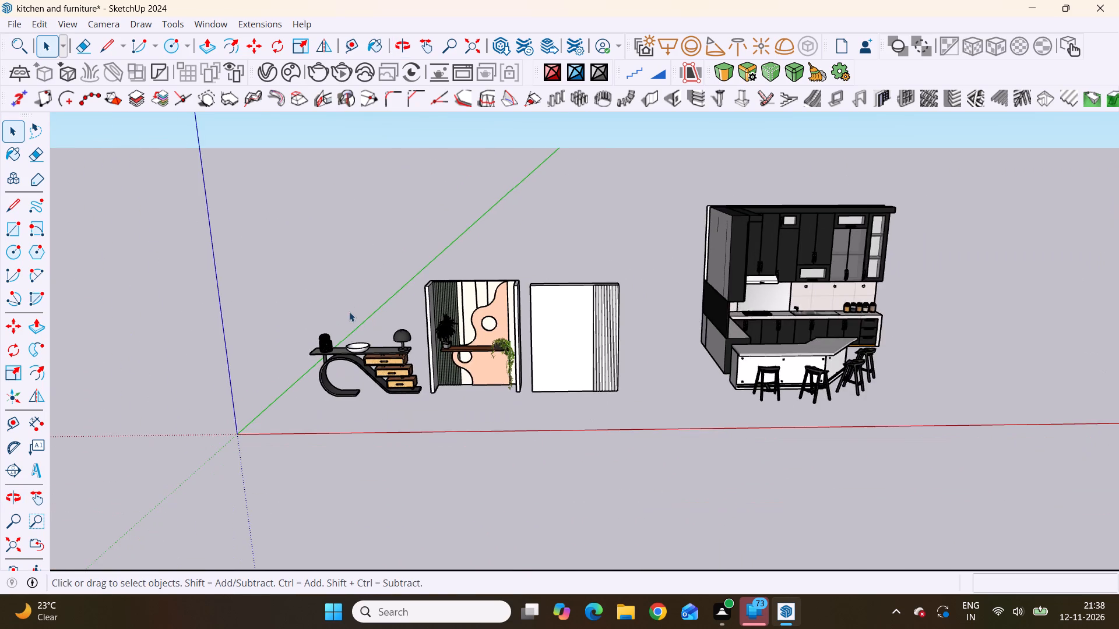
# Scale the curved desk together with its lamp, bowl and vase uniformly about the opposite corner by a factor of about 1.10.
pyautogui.scroll(4, 342, 362)
pyautogui.moveTo(348, 358); pyautogui.dragTo(344, 289, button='middle')
pyautogui.scroll(2, 340, 336)
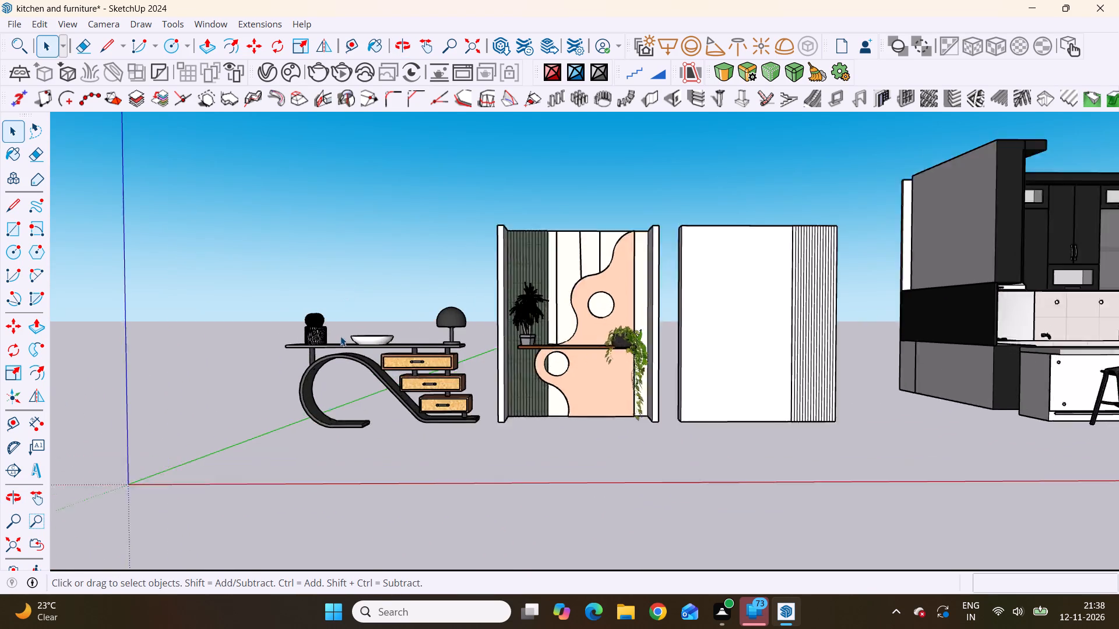
pyautogui.scroll(3, 340, 336)
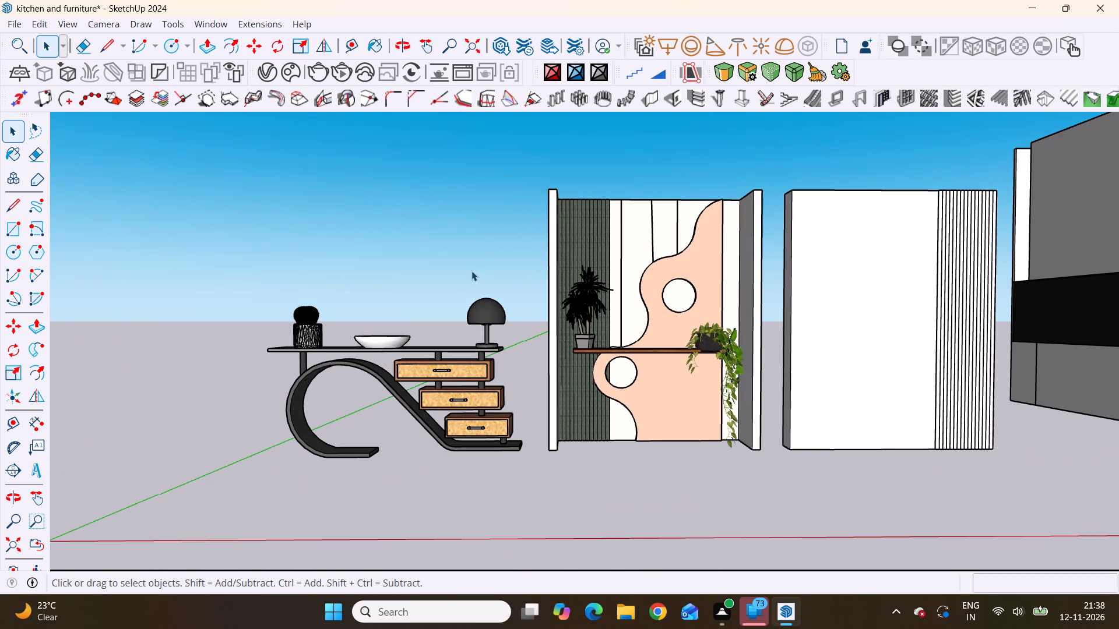
pyautogui.click(471, 271)
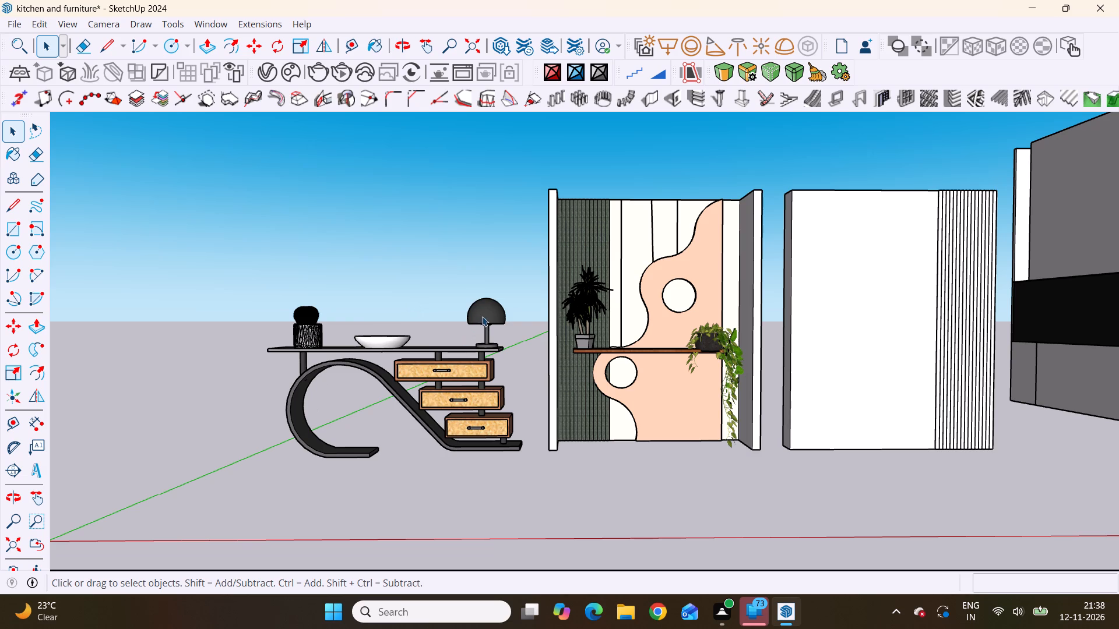
pyautogui.click(488, 313)
pyautogui.moveTo(494, 239); pyautogui.dragTo(478, 321)
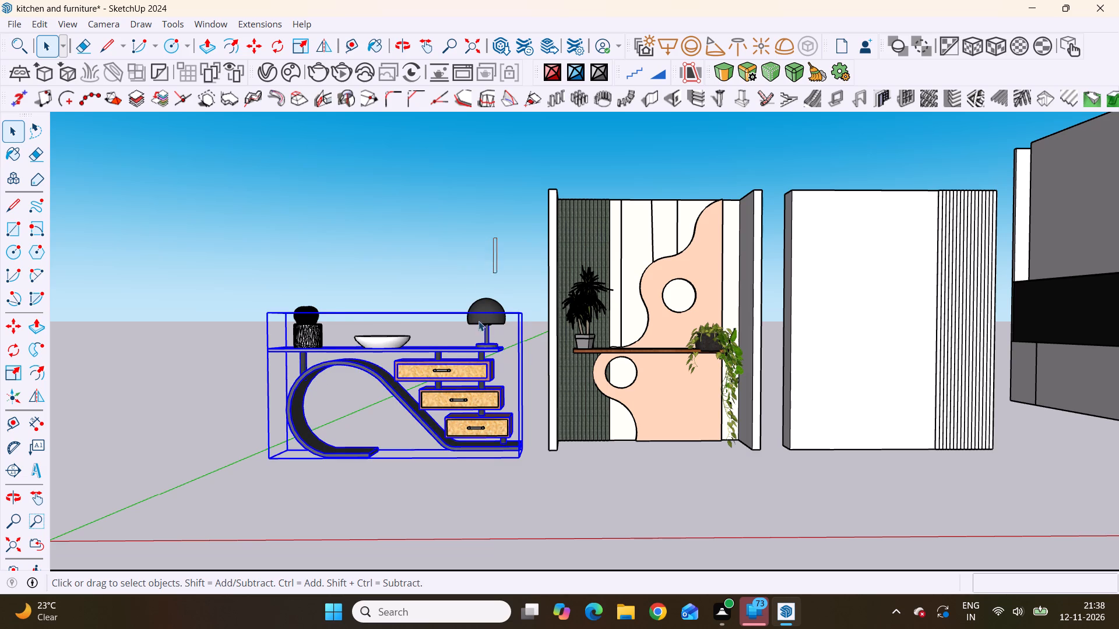
pyautogui.moveTo(478, 321); pyautogui.dragTo(327, 496)
pyautogui.scroll(4, 267, 440)
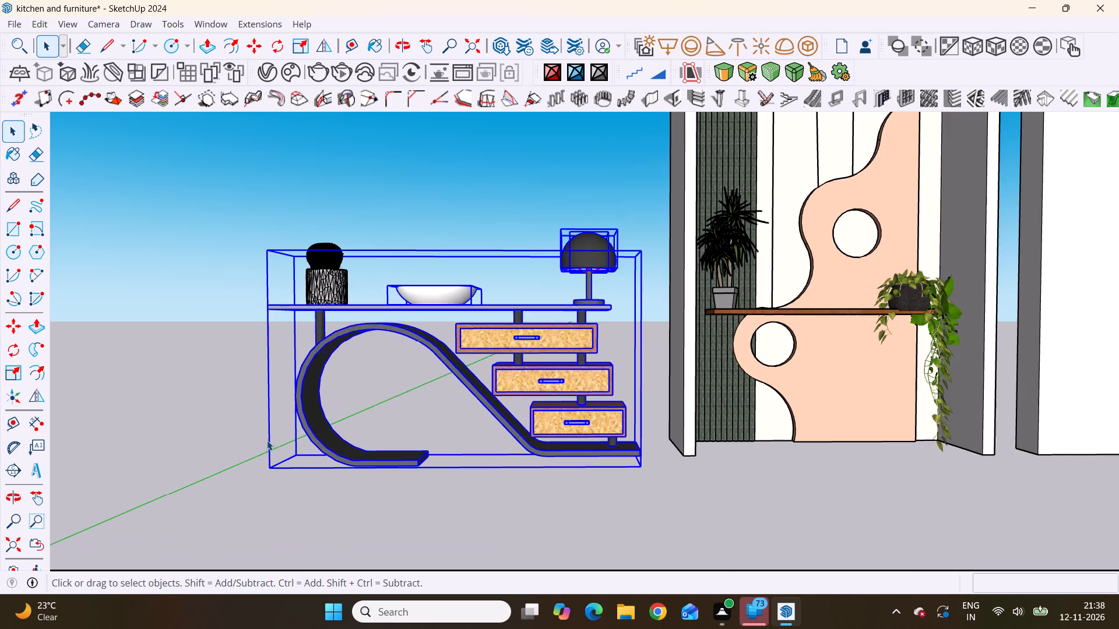
pyautogui.scroll(-5, 267, 440)
pyautogui.click(301, 286)
pyautogui.moveTo(509, 264); pyautogui.dragTo(259, 467)
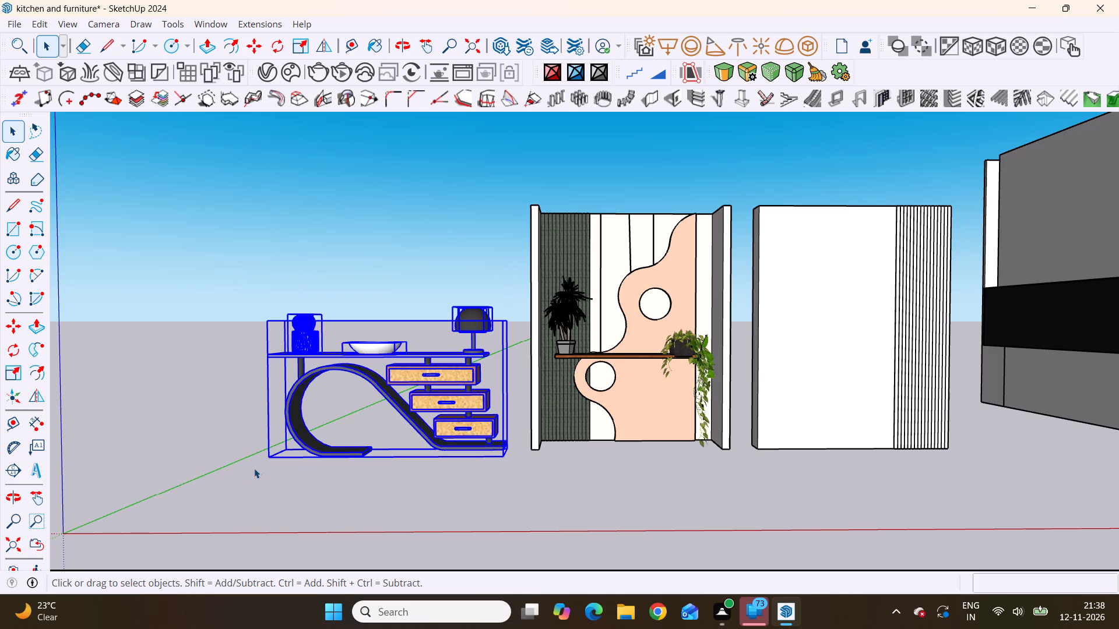
pyautogui.scroll(1, 283, 479)
pyautogui.press('s')
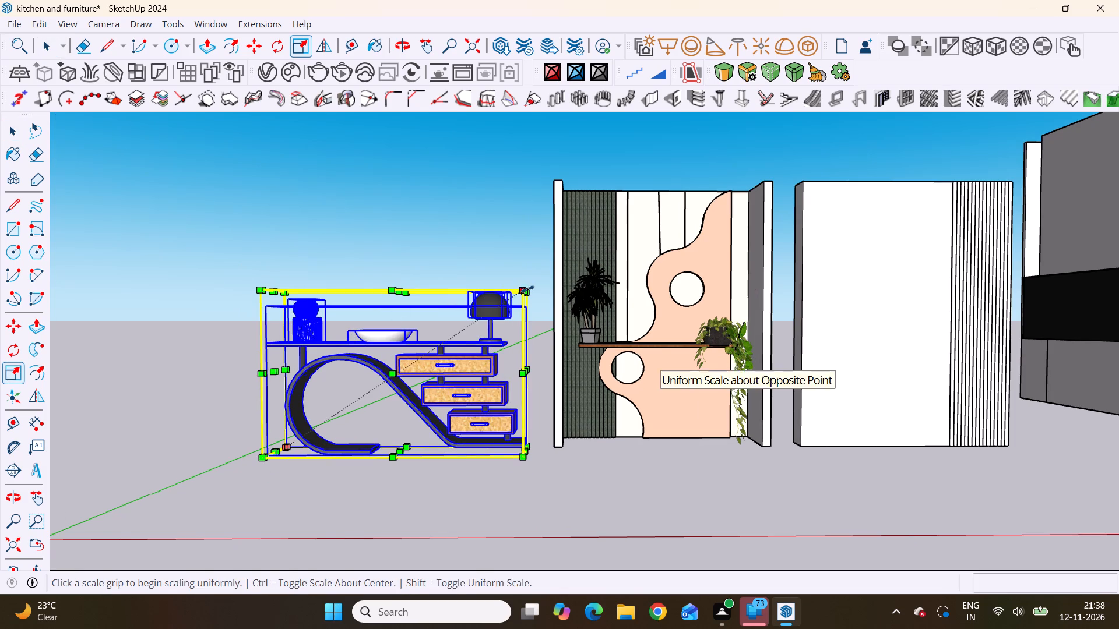
pyautogui.moveTo(526, 290); pyautogui.dragTo(530, 288)
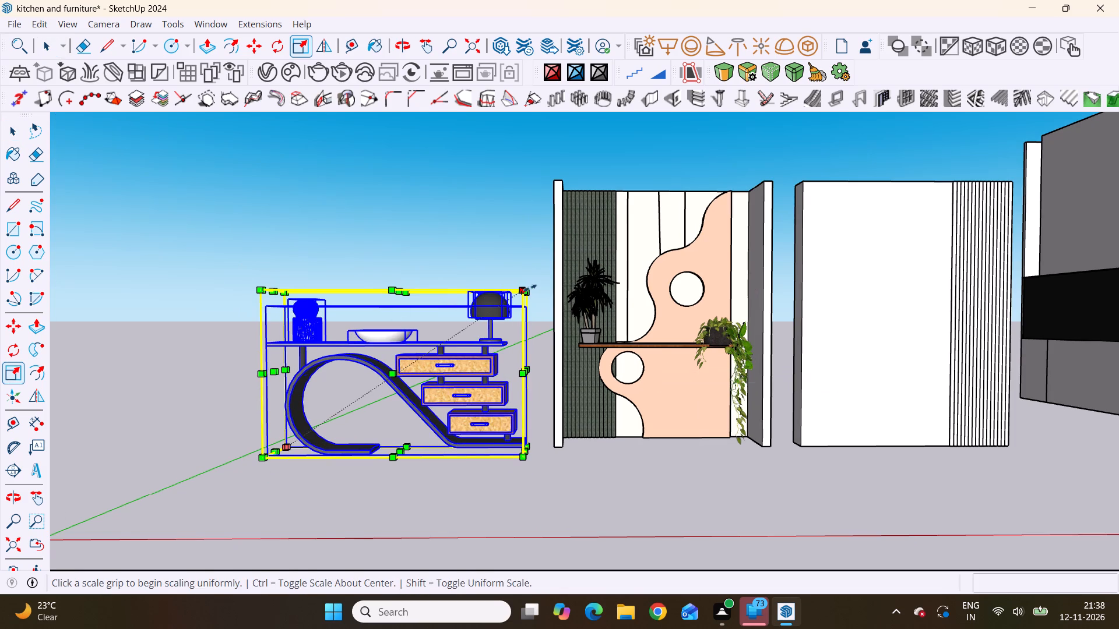
pyautogui.moveTo(530, 288); pyautogui.dragTo(532, 249)
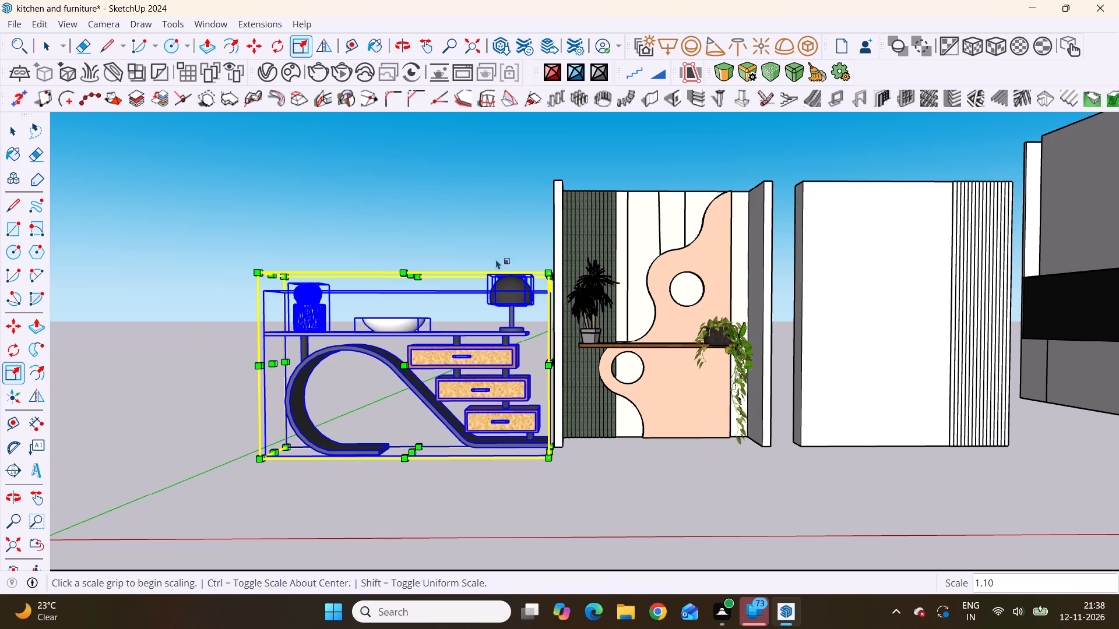
pyautogui.press('space')
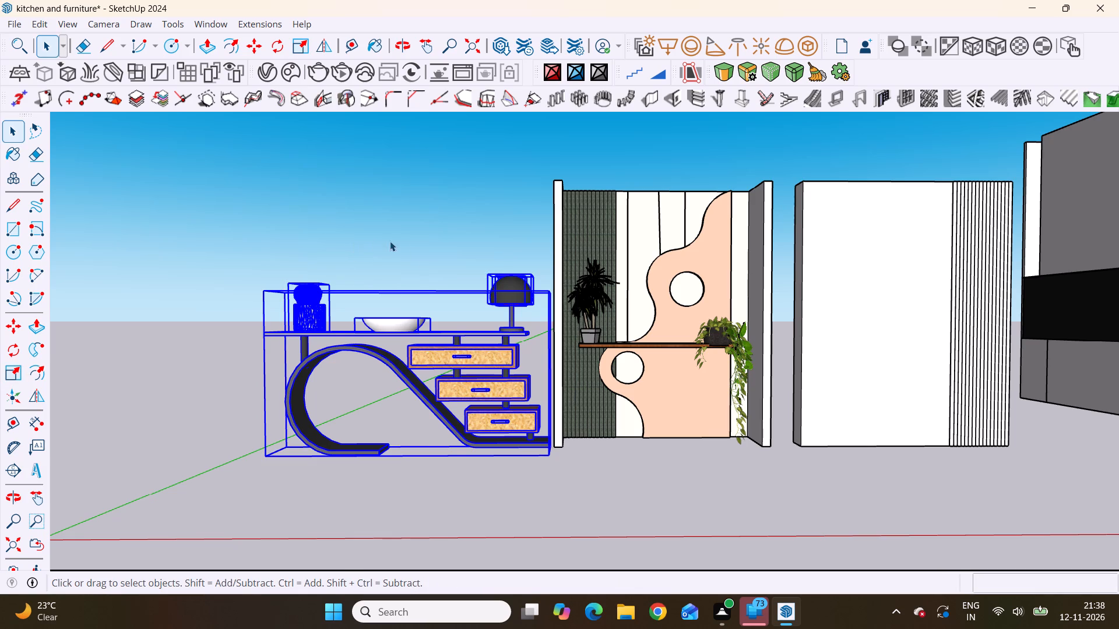
pyautogui.click(403, 239)
# Move the curved desk with its lamp, bowl and vase about 5 1/2" along the red axis, away from the shelf wall.
pyautogui.scroll(-7, 359, 312)
pyautogui.moveTo(427, 368); pyautogui.dragTo(509, 408, button='middle')
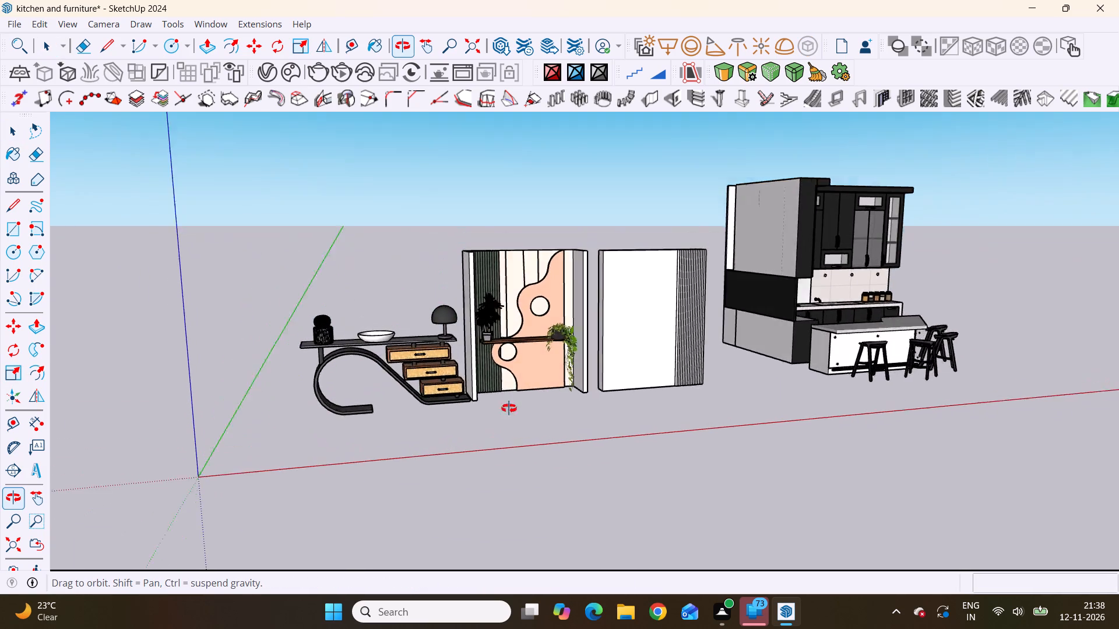
pyautogui.moveTo(509, 408); pyautogui.dragTo(484, 359, button='middle')
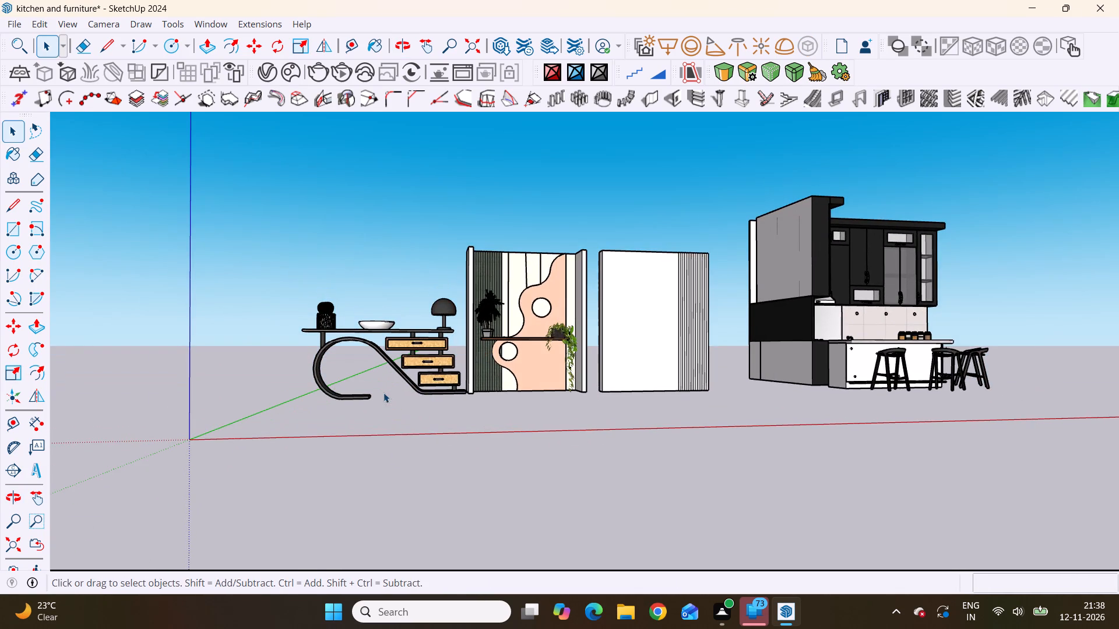
pyautogui.scroll(-1, 383, 393)
pyautogui.click(415, 343)
pyautogui.scroll(2, 415, 343)
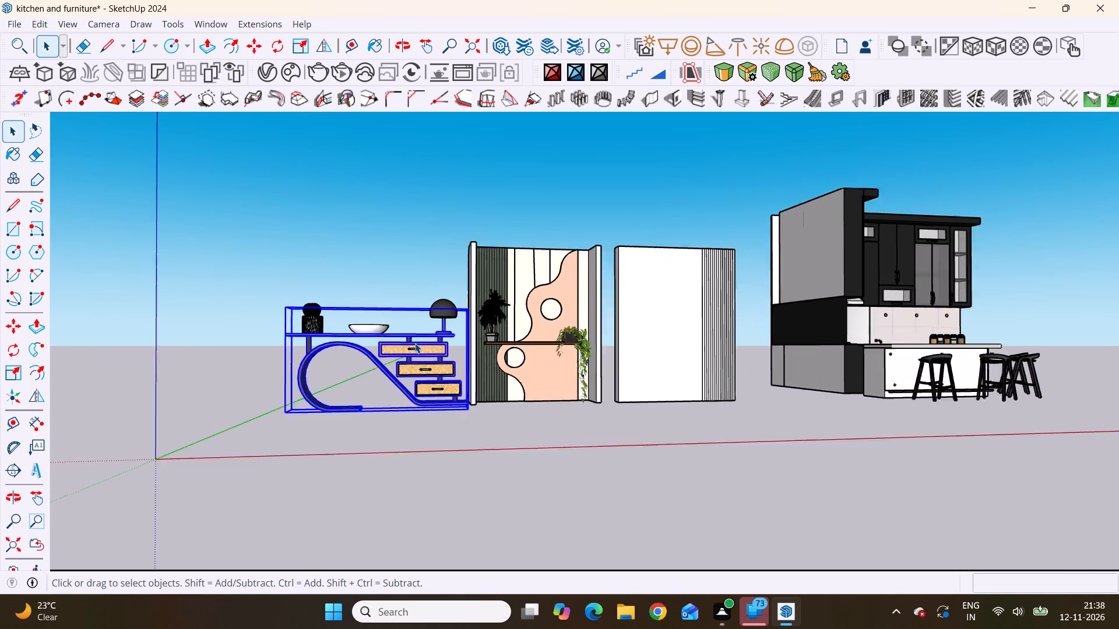
pyautogui.scroll(3, 415, 343)
pyautogui.press('space')
pyautogui.click(451, 208)
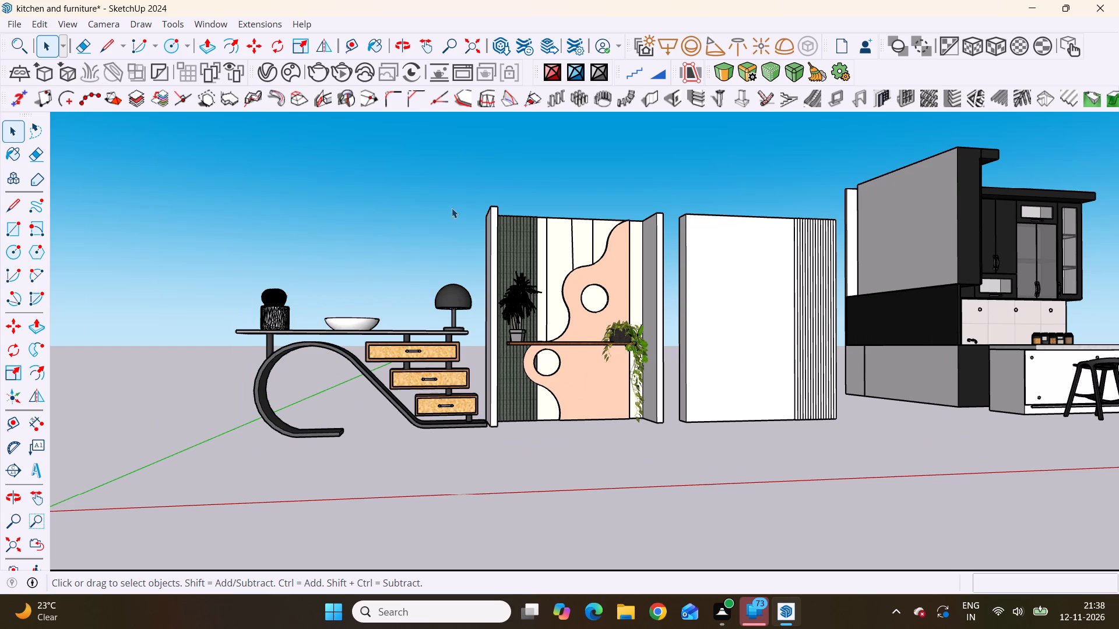
pyautogui.moveTo(462, 204); pyautogui.dragTo(230, 451)
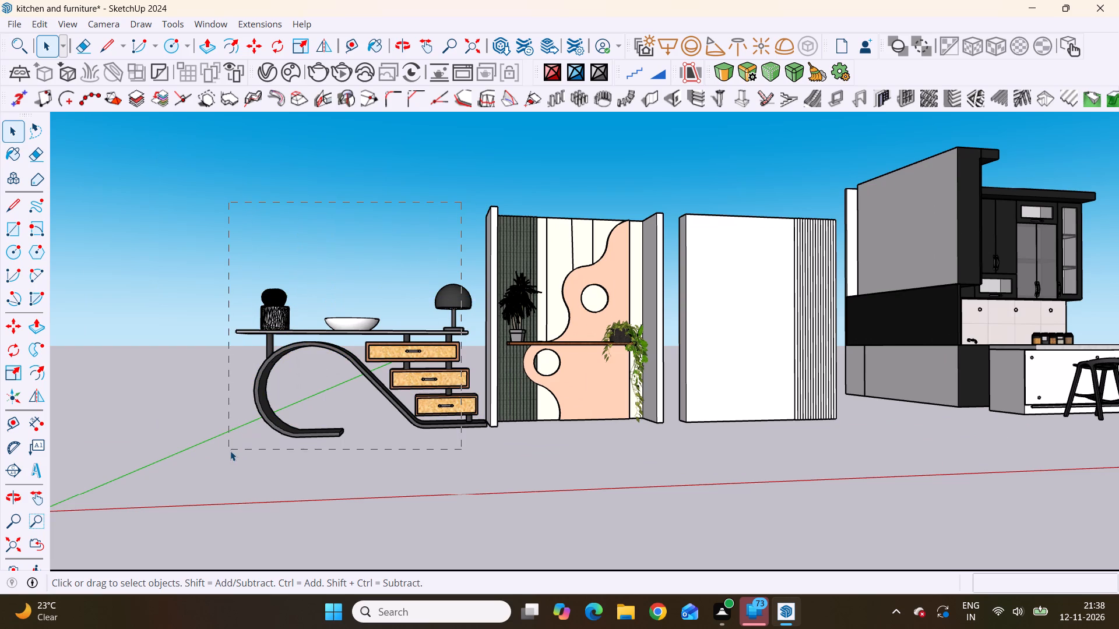
pyautogui.moveTo(230, 451); pyautogui.dragTo(231, 451)
pyautogui.press('m')
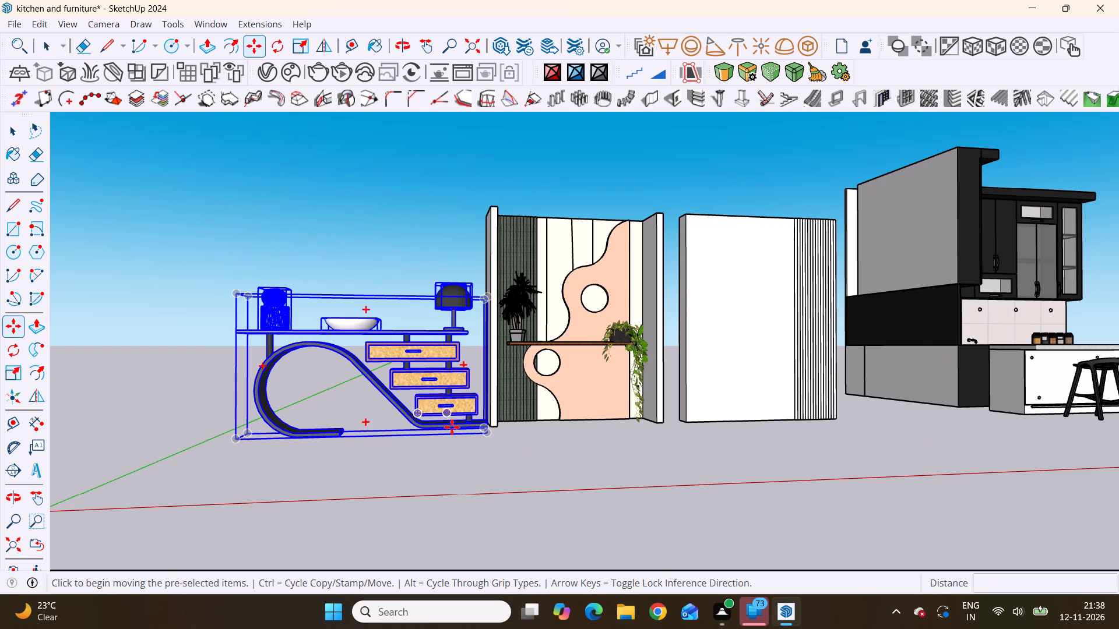
pyautogui.scroll(11, 470, 446)
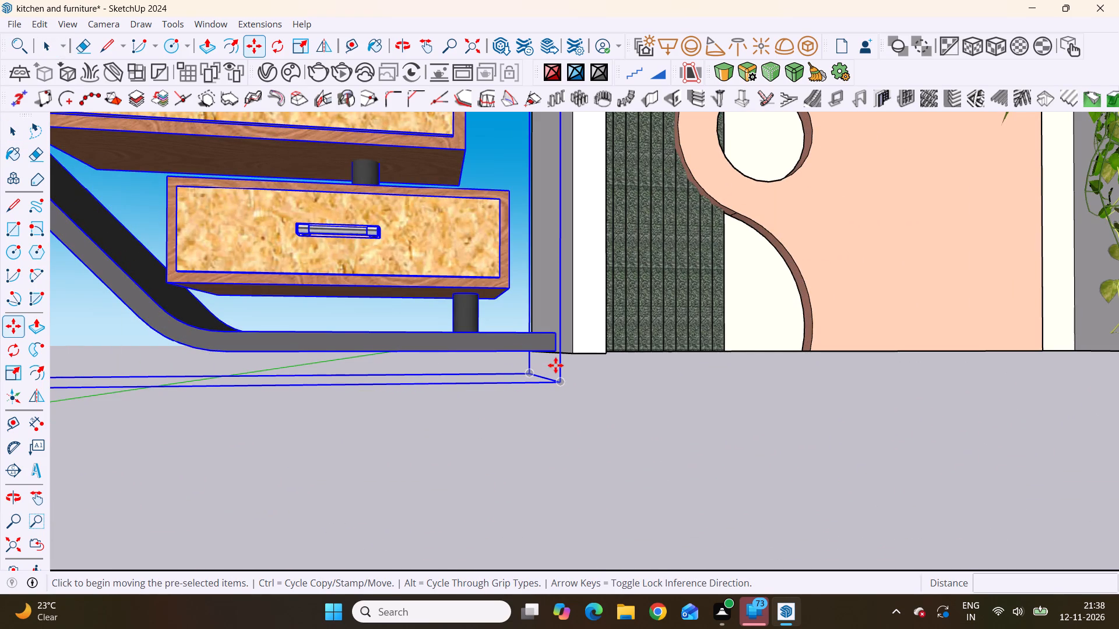
pyautogui.click(561, 352)
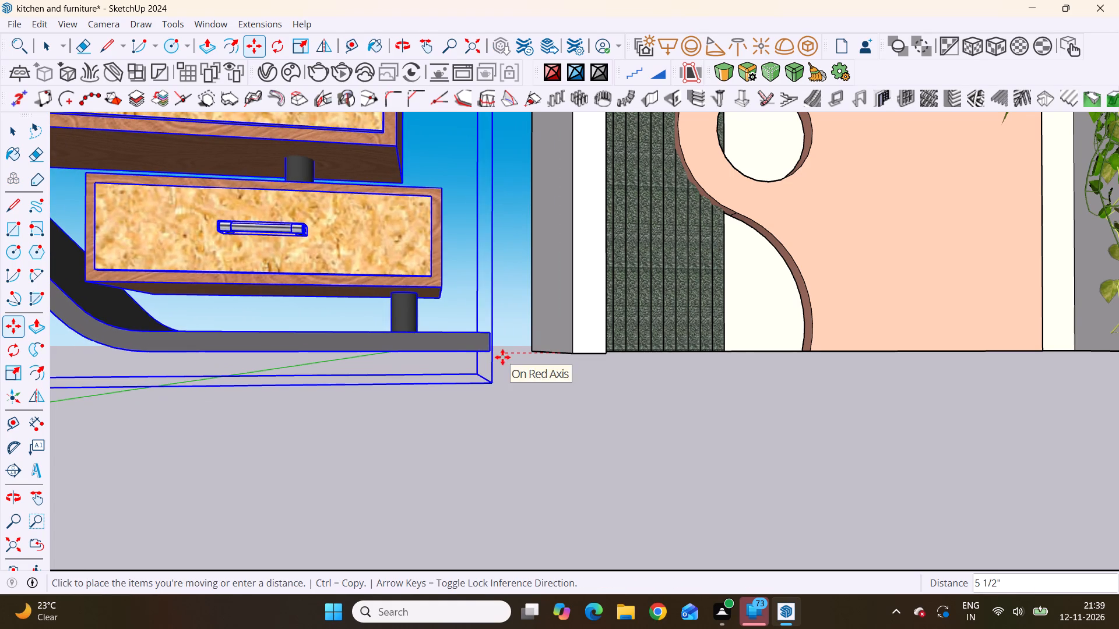
pyautogui.click(503, 356)
pyautogui.scroll(-20, 432, 355)
pyautogui.scroll(-8, 432, 355)
pyautogui.press('space')
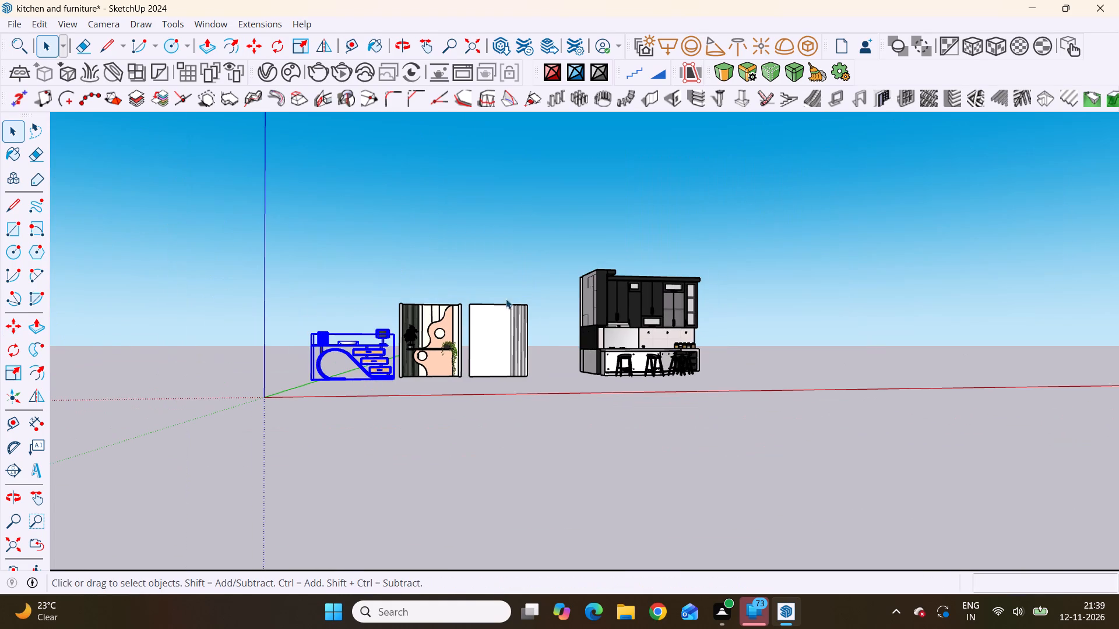
pyautogui.click(503, 245)
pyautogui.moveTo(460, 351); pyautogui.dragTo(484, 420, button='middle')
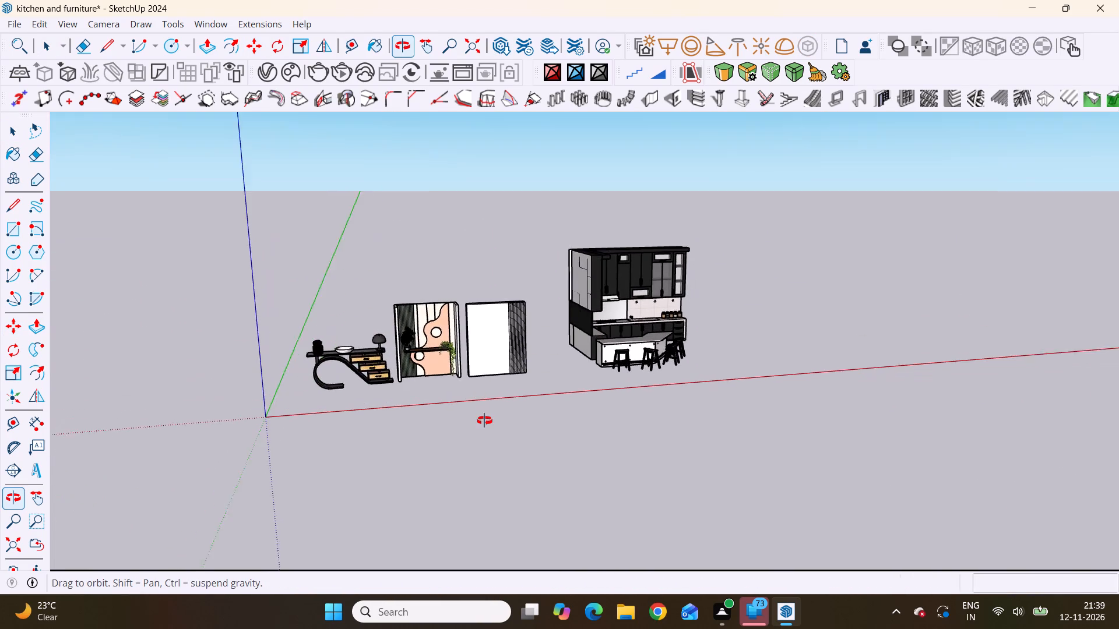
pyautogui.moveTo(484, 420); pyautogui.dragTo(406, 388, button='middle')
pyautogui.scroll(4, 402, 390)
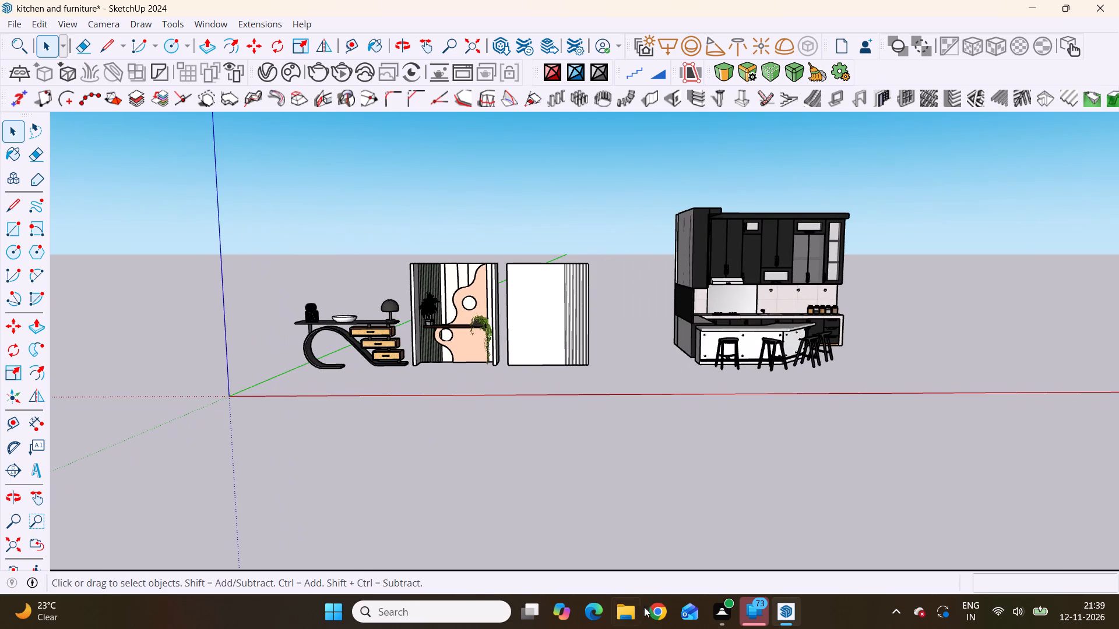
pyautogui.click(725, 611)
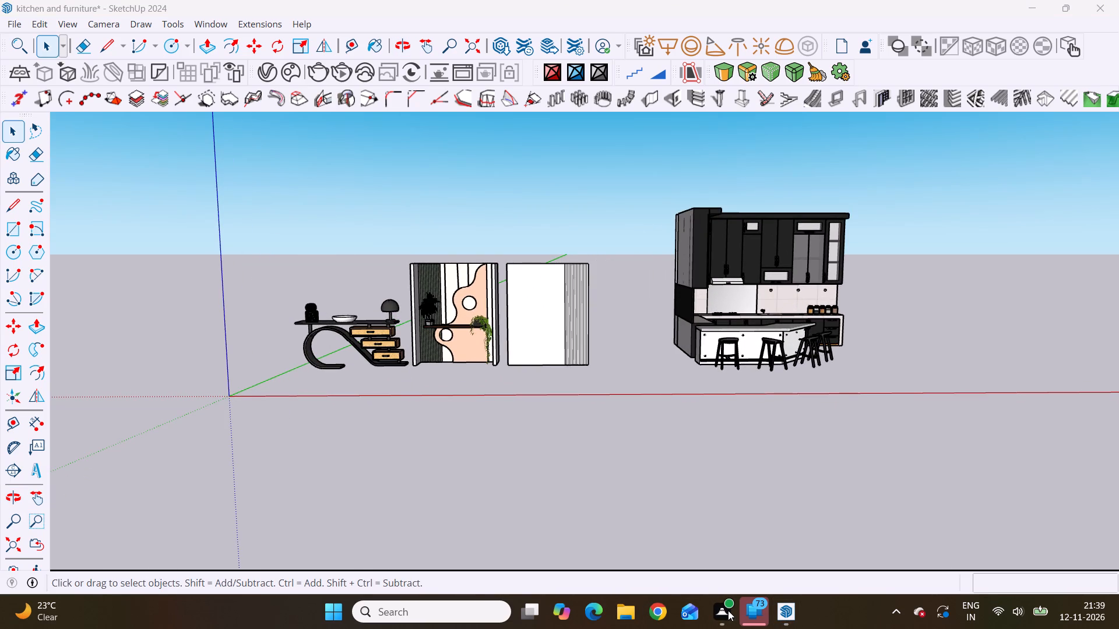
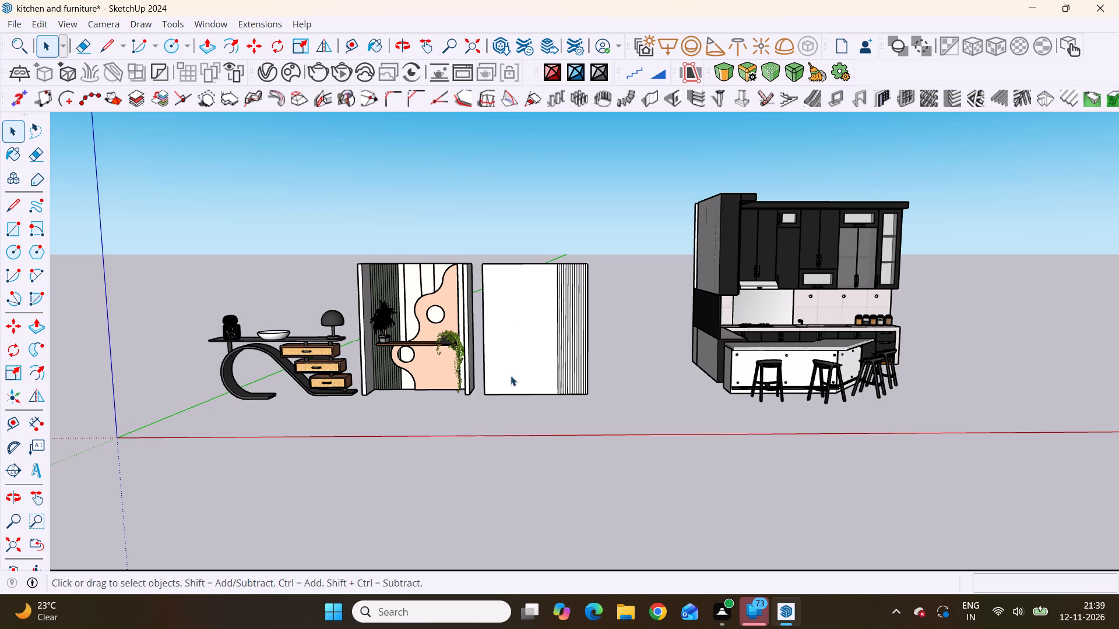
# Examine the curved desk, shelf wall, fluted panel and kitchen together from several heights and distances.
pyautogui.scroll(-1, 507, 383)
pyautogui.moveTo(459, 405); pyautogui.dragTo(490, 391, button='middle')
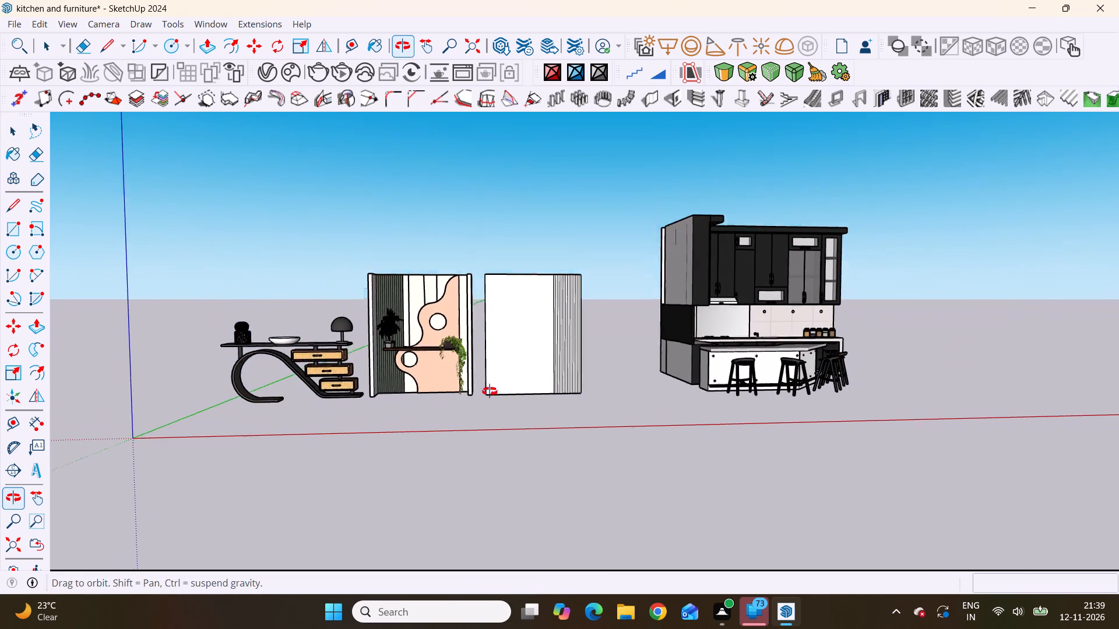
pyautogui.moveTo(490, 391); pyautogui.dragTo(488, 394, button='middle')
pyautogui.scroll(5, 460, 325)
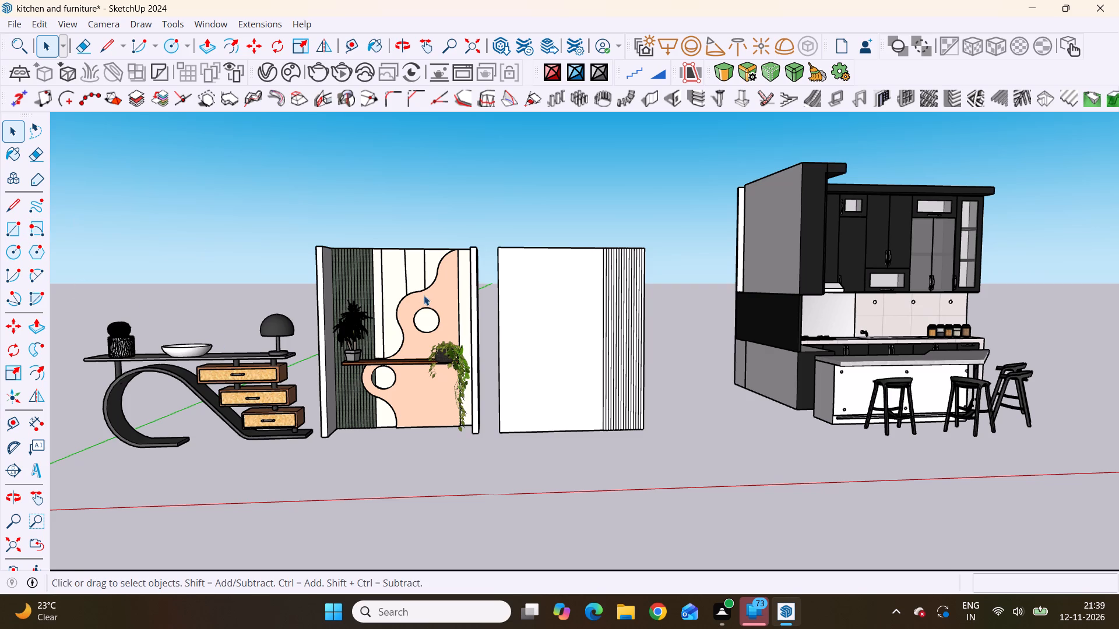
pyautogui.scroll(-3, 424, 295)
pyautogui.middleClick(309, 296)
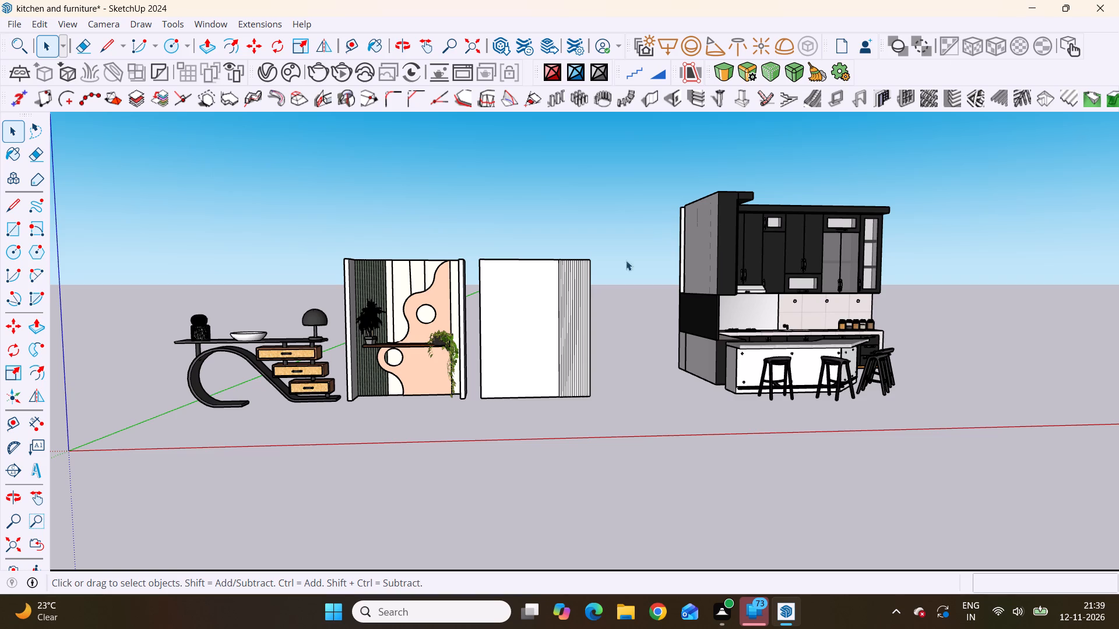
pyautogui.scroll(-2, 526, 350)
pyautogui.moveTo(525, 349); pyautogui.dragTo(544, 309, button='middle')
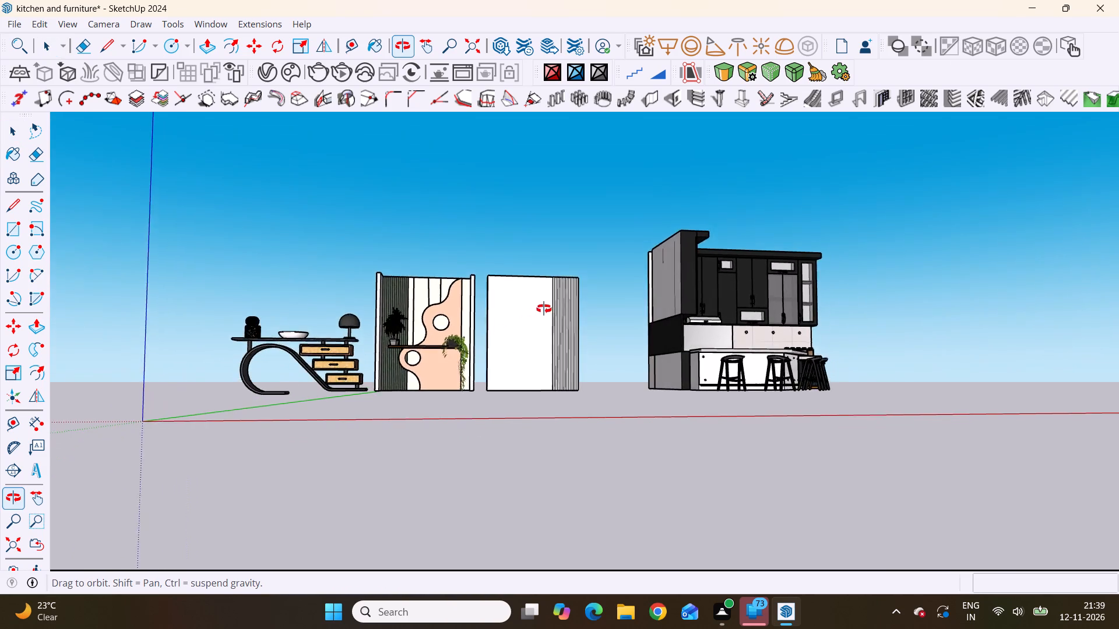
pyautogui.moveTo(544, 309); pyautogui.dragTo(579, 314, button='middle')
pyautogui.scroll(3, 579, 314)
pyautogui.scroll(-4, 579, 315)
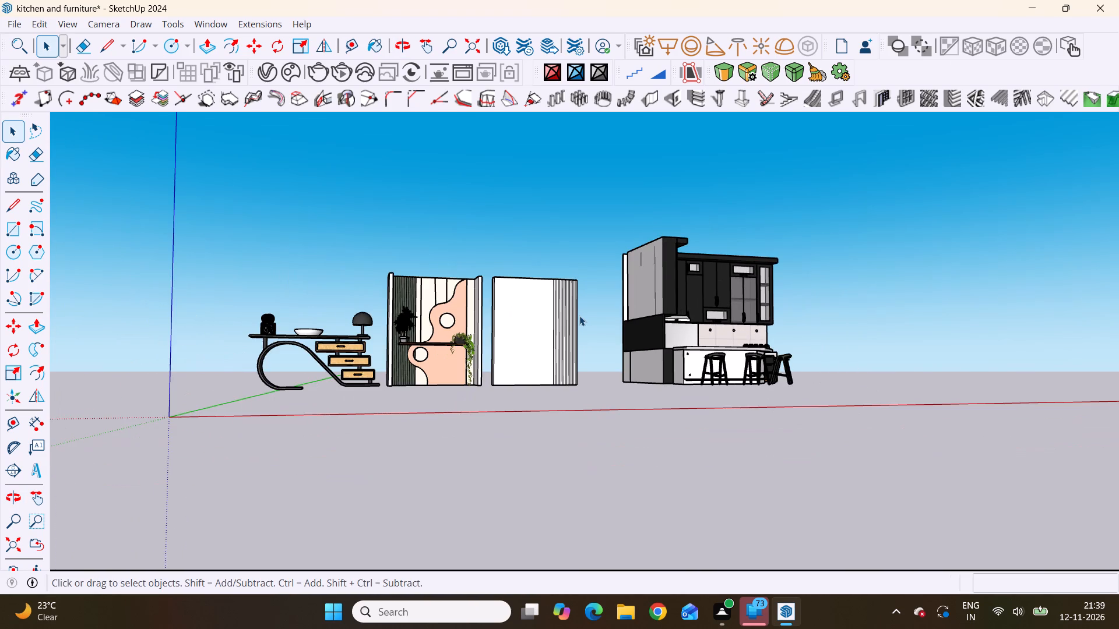
pyautogui.moveTo(572, 300); pyautogui.dragTo(526, 360, button='middle')
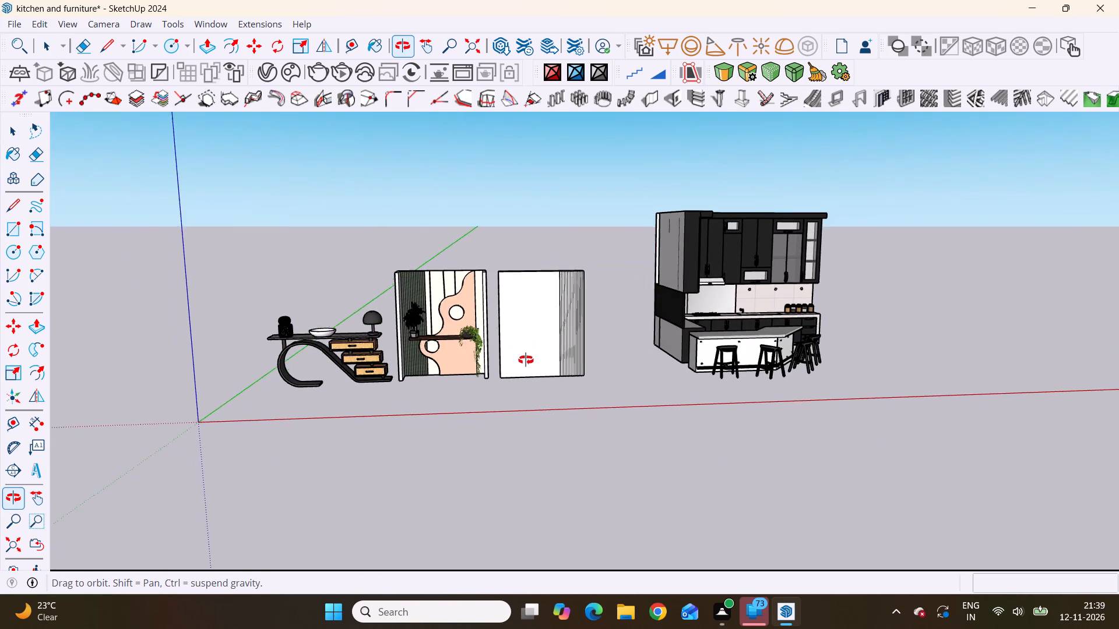
pyautogui.moveTo(526, 360); pyautogui.dragTo(523, 366, button='middle')
pyautogui.scroll(3, 566, 286)
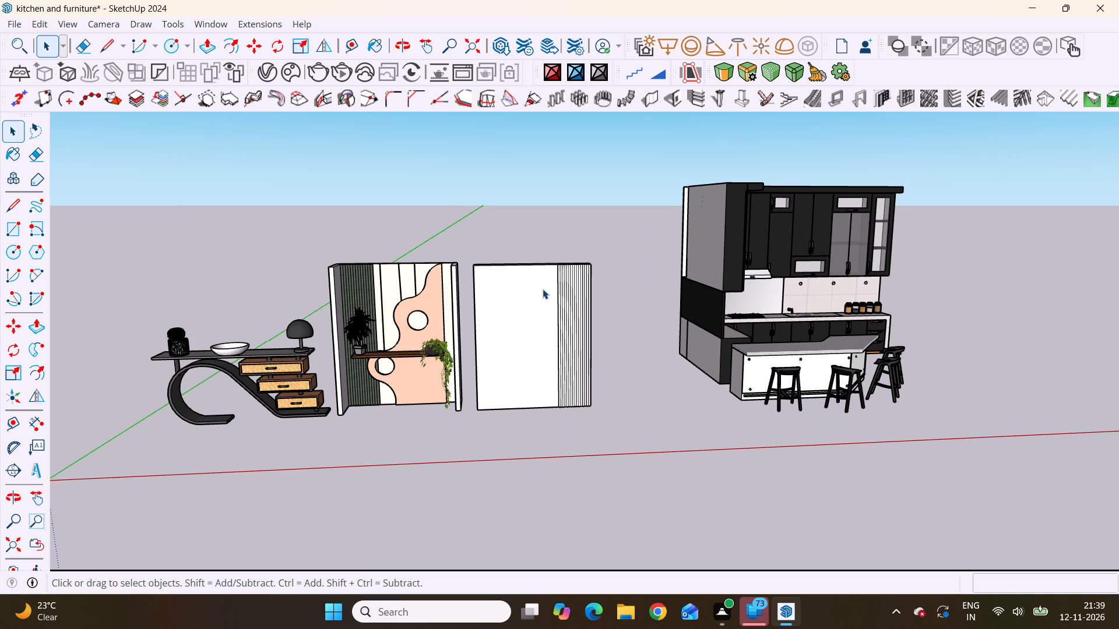
# Inside the fluted panel group, draw a two-point arc on the plain front face, both ends on the strips' edge, bulging about 2' 9 7/8" away from them.
pyautogui.scroll(8, 543, 289)
pyautogui.doubleClick(542, 289)
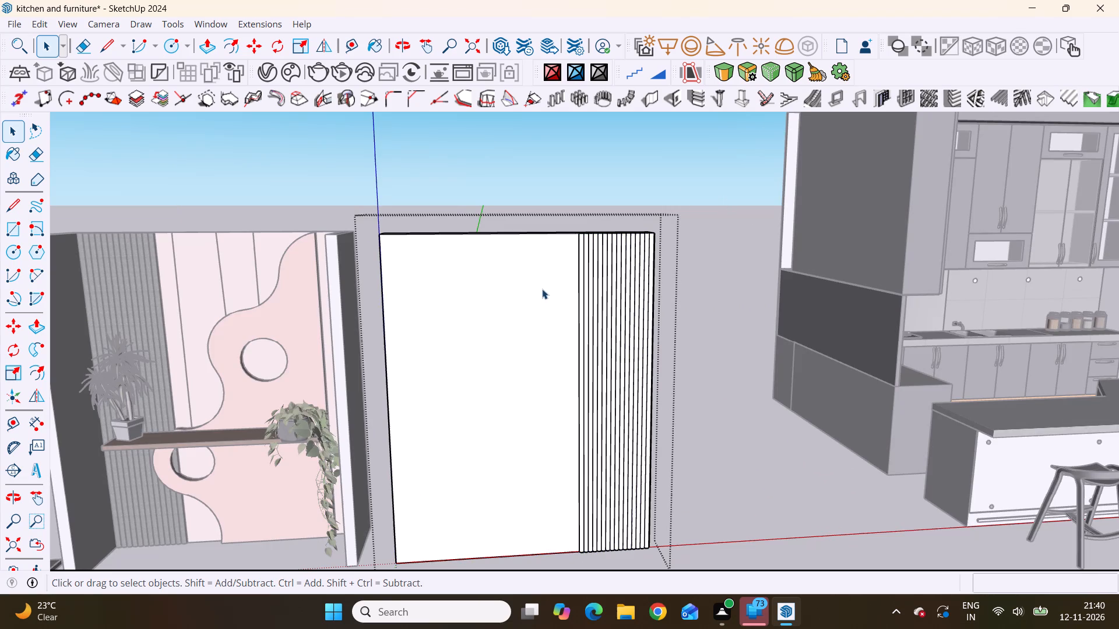
pyautogui.click(542, 289)
pyautogui.doubleClick(542, 289)
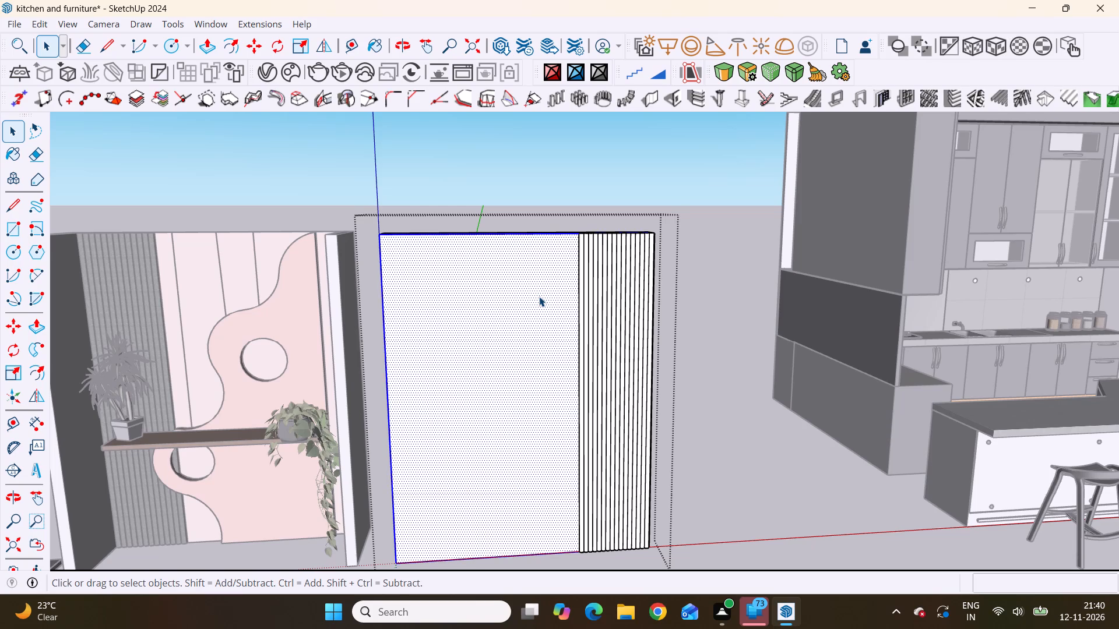
pyautogui.click(539, 296)
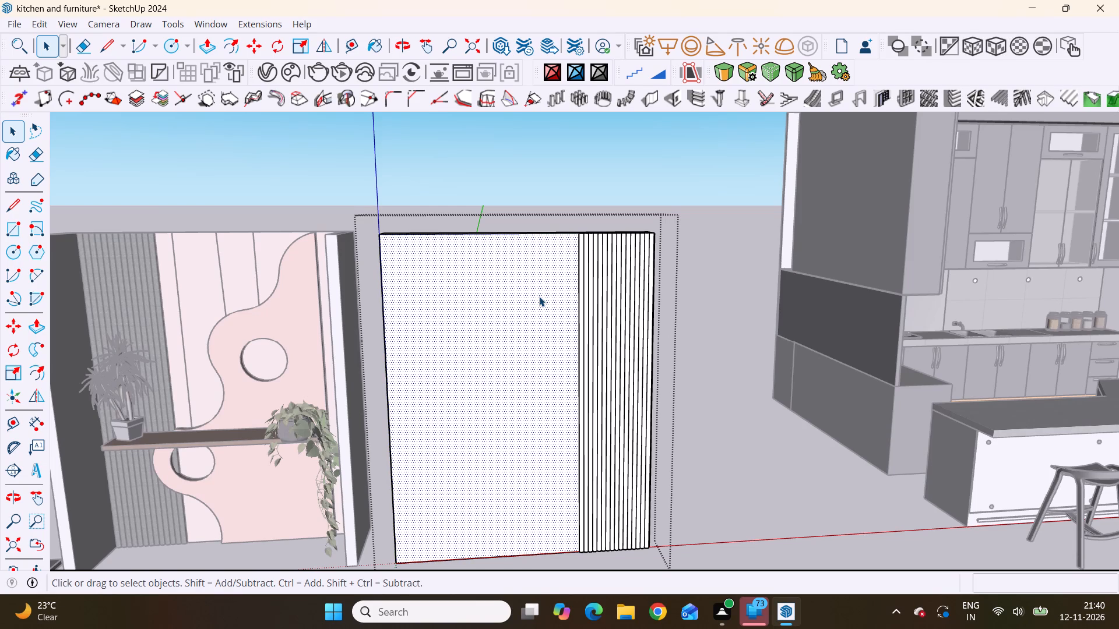
pyautogui.press('a')
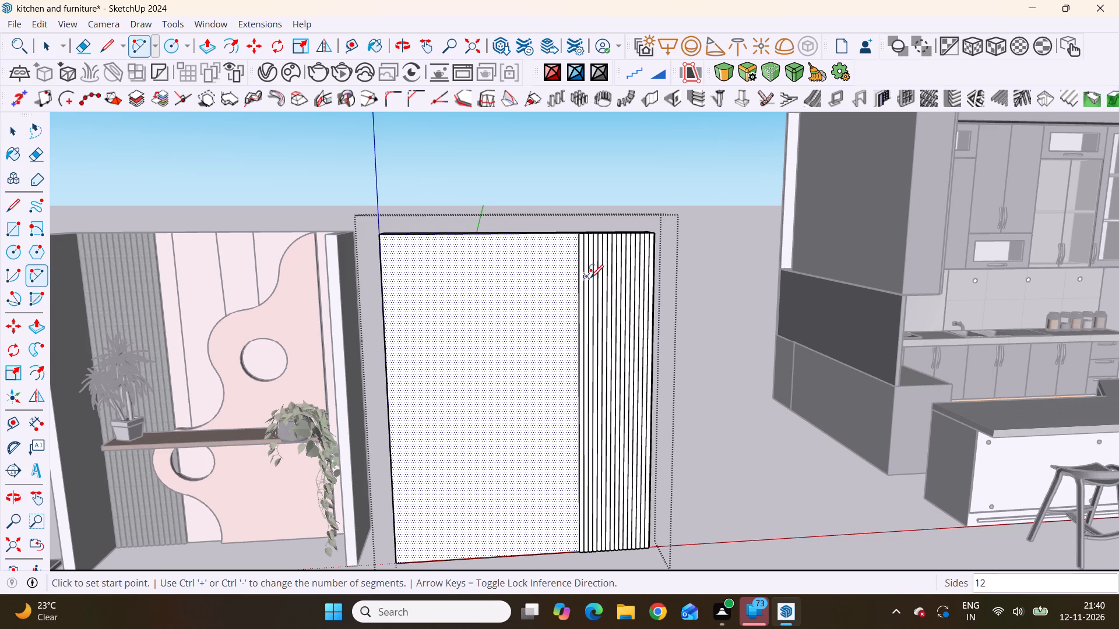
pyautogui.scroll(7, 565, 294)
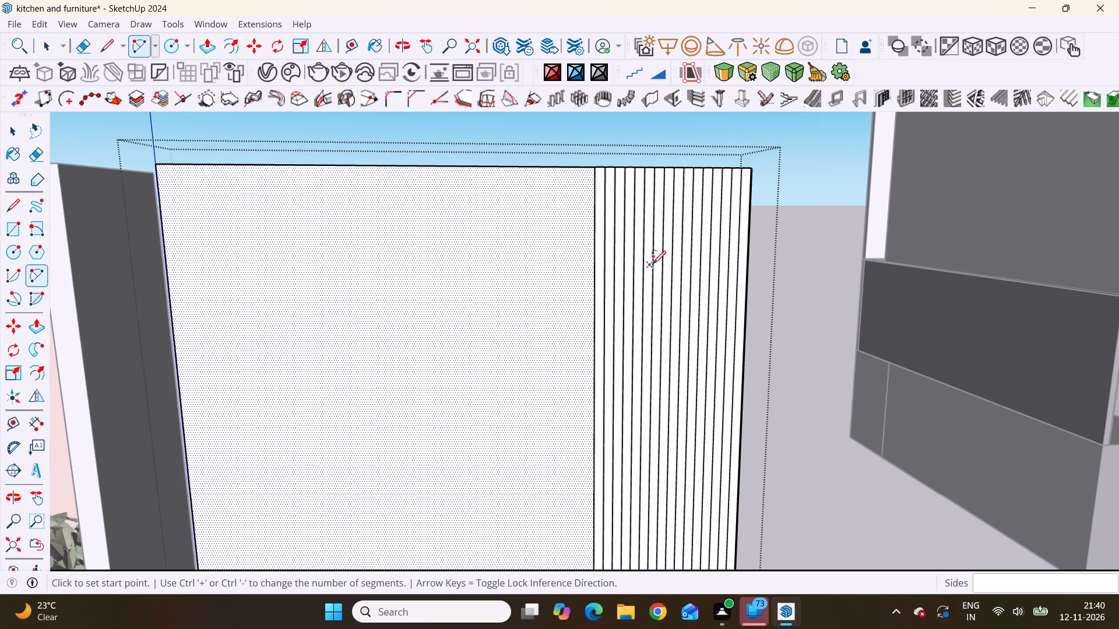
pyautogui.click(592, 266)
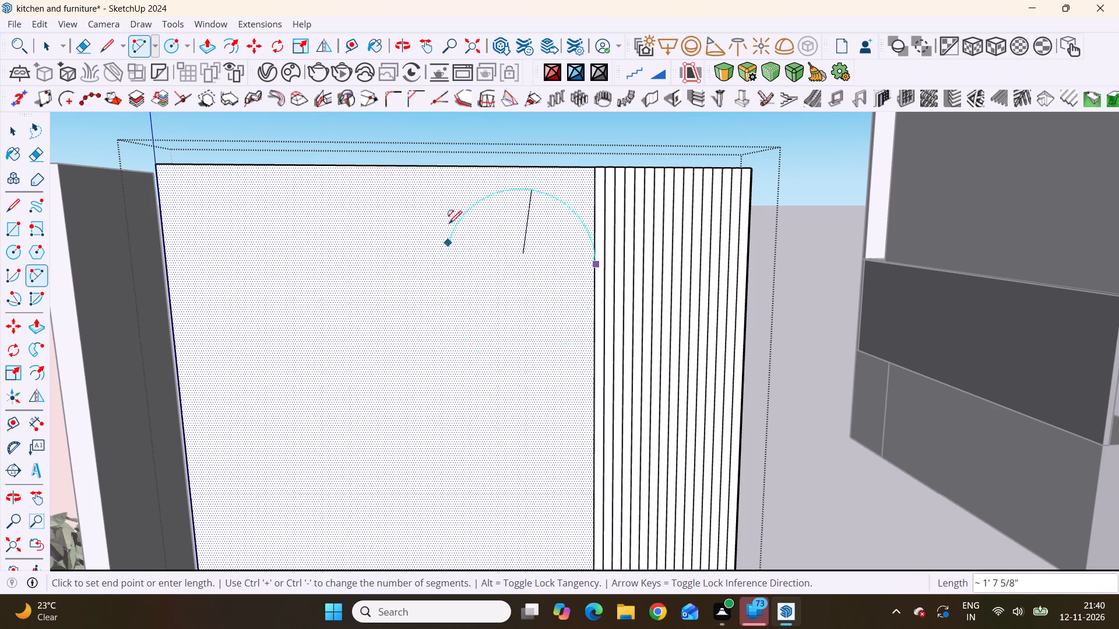
pyautogui.scroll(-13, 449, 199)
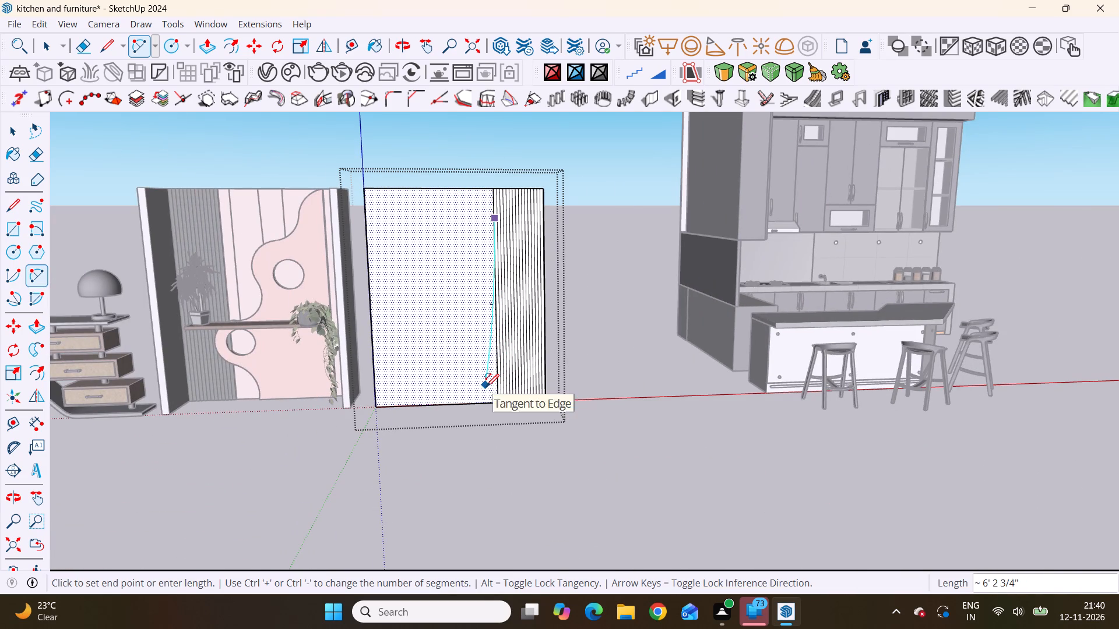
pyautogui.scroll(10, 487, 387)
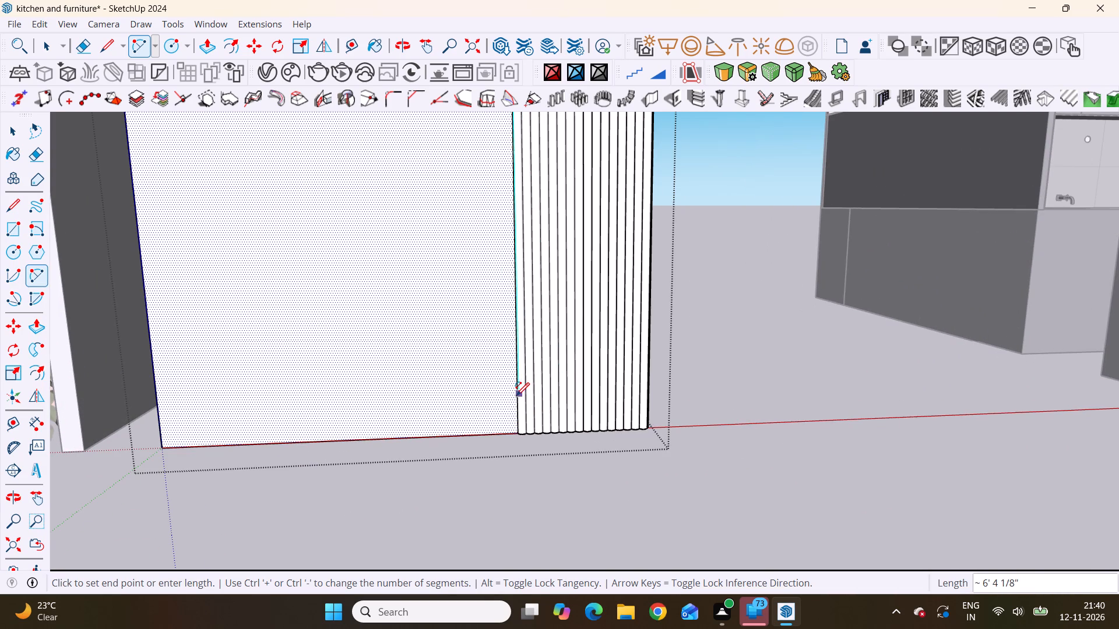
pyautogui.scroll(2, 513, 390)
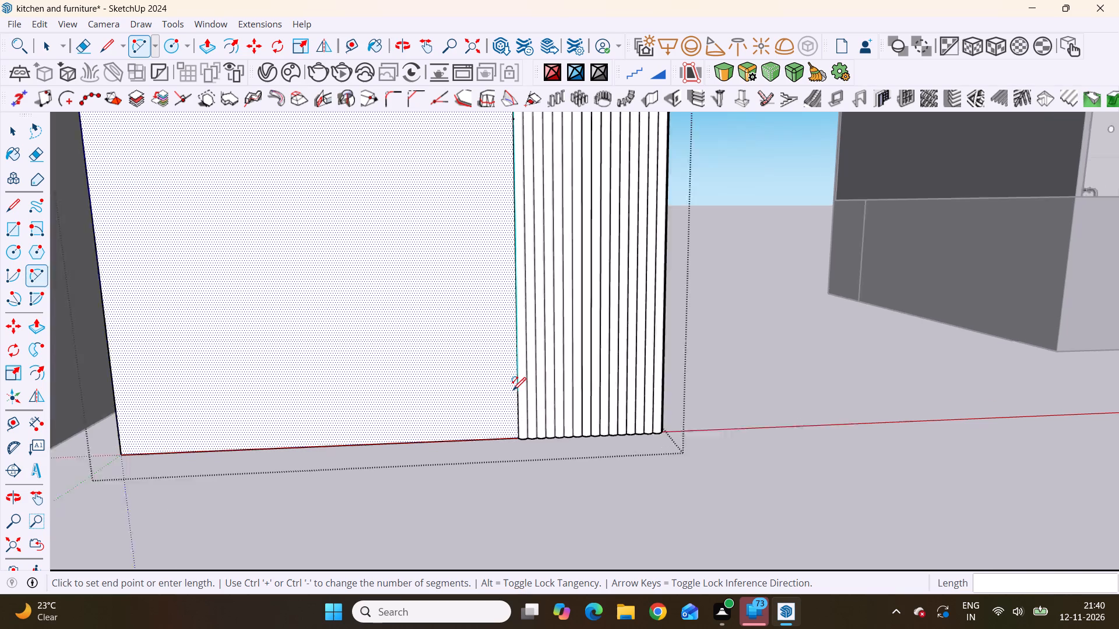
pyautogui.scroll(7, 513, 390)
pyautogui.click(522, 394)
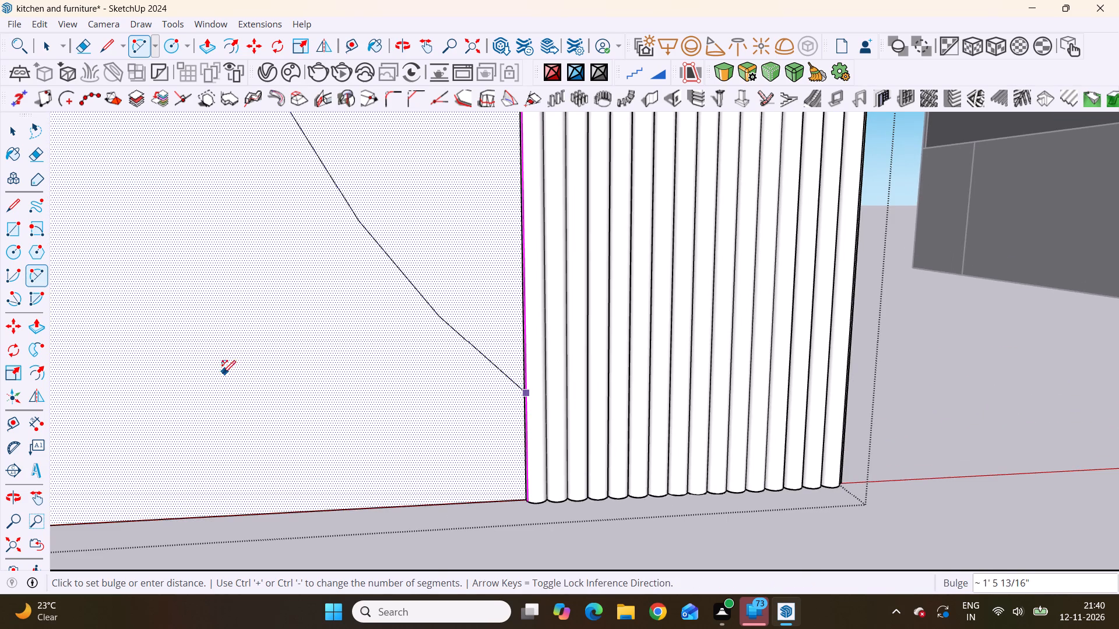
pyautogui.scroll(-4, 204, 321)
pyautogui.scroll(-20, 204, 321)
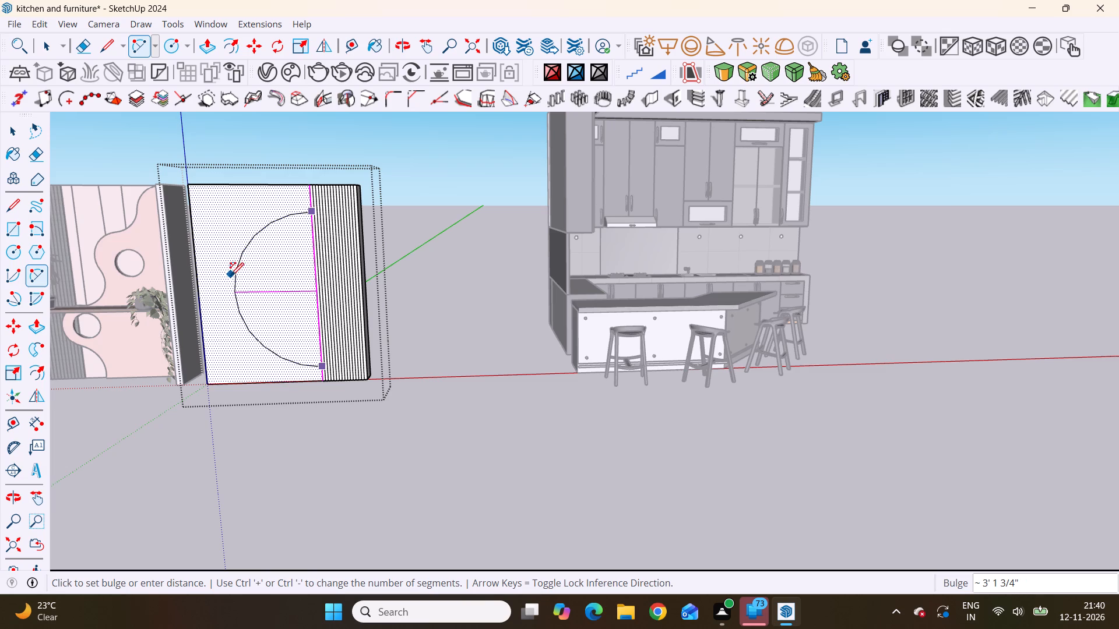
pyautogui.click(242, 282)
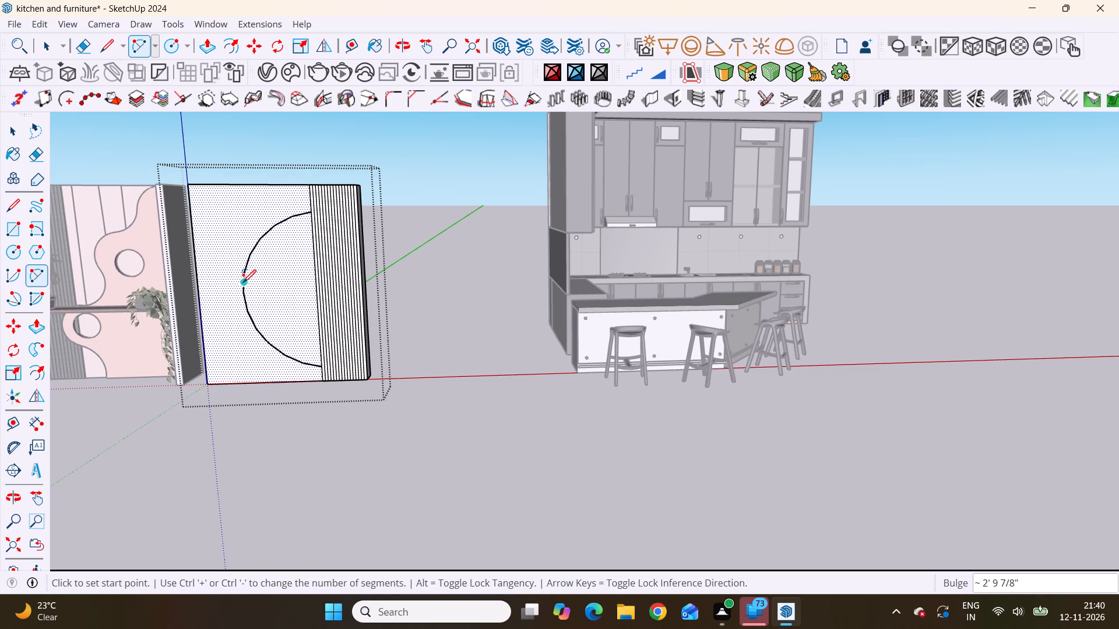
# Check from several angles whether the arc divides the panel's front face by selecting the area inside it.
pyautogui.scroll(-7, 555, 306)
pyautogui.moveTo(437, 319); pyautogui.dragTo(426, 204, button='middle')
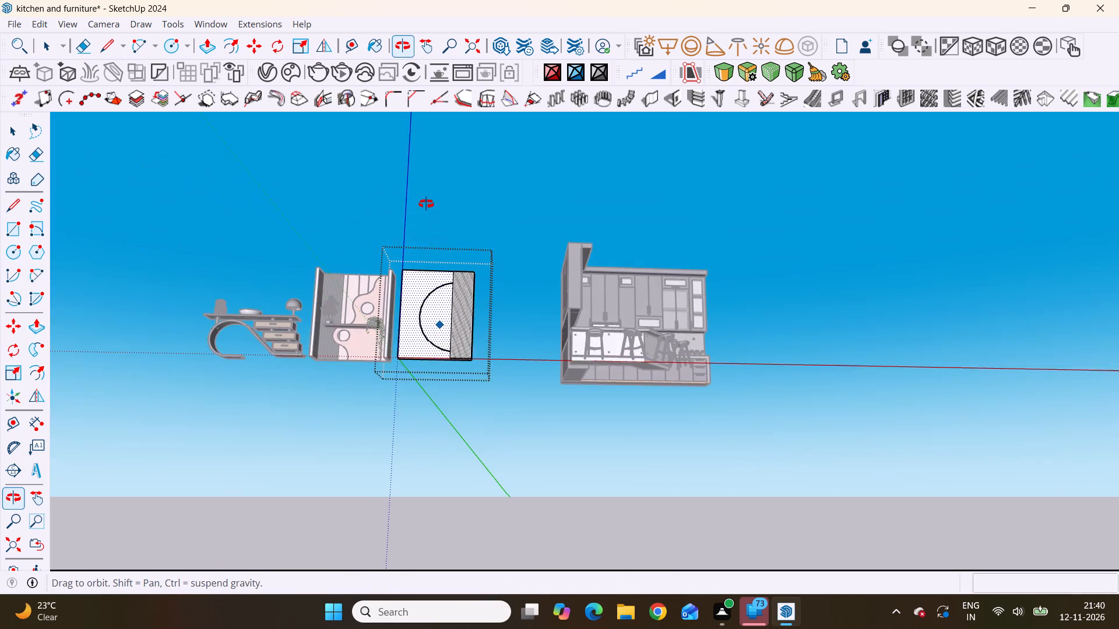
pyautogui.moveTo(426, 204); pyautogui.dragTo(748, 349, button='middle')
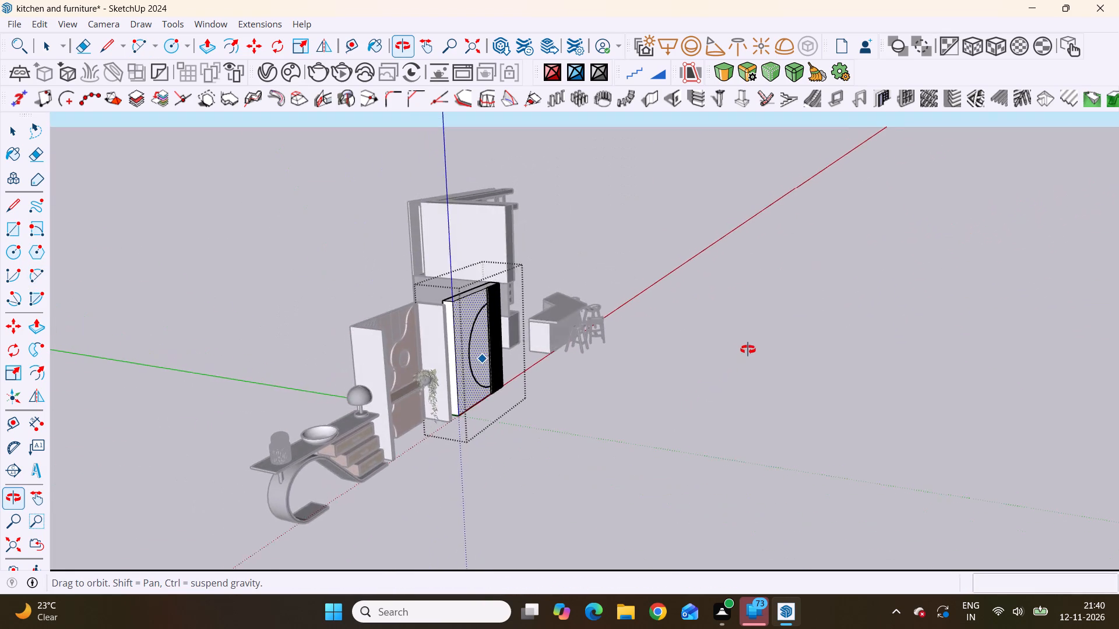
pyautogui.moveTo(748, 349); pyautogui.dragTo(454, 323, button='middle')
pyautogui.scroll(8, 454, 323)
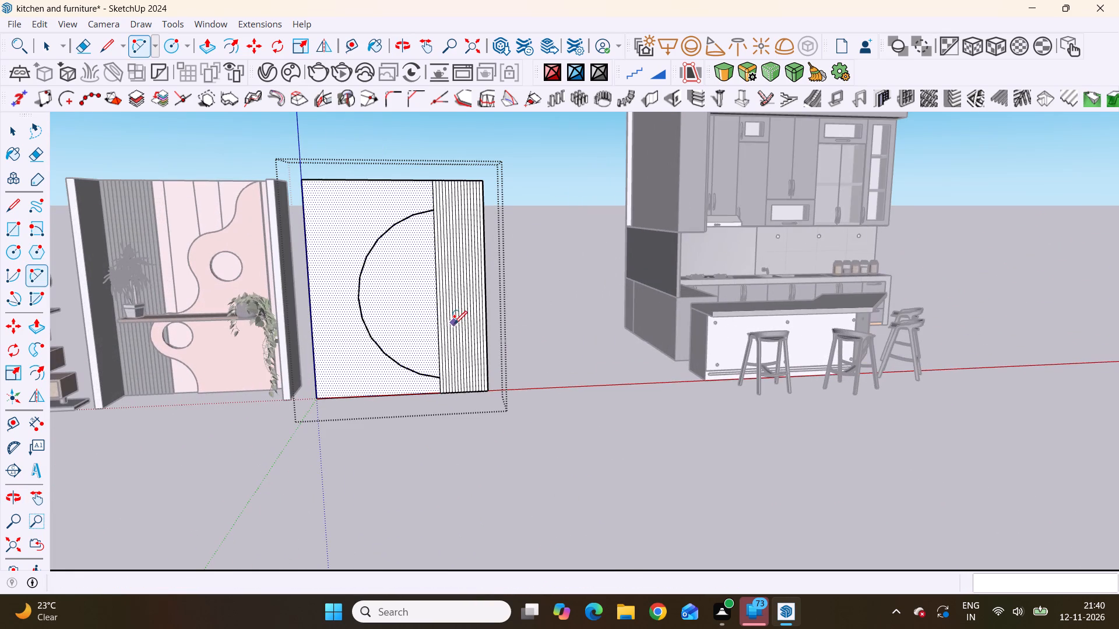
pyautogui.press('space')
pyautogui.click(395, 295)
pyautogui.doubleClick(395, 295)
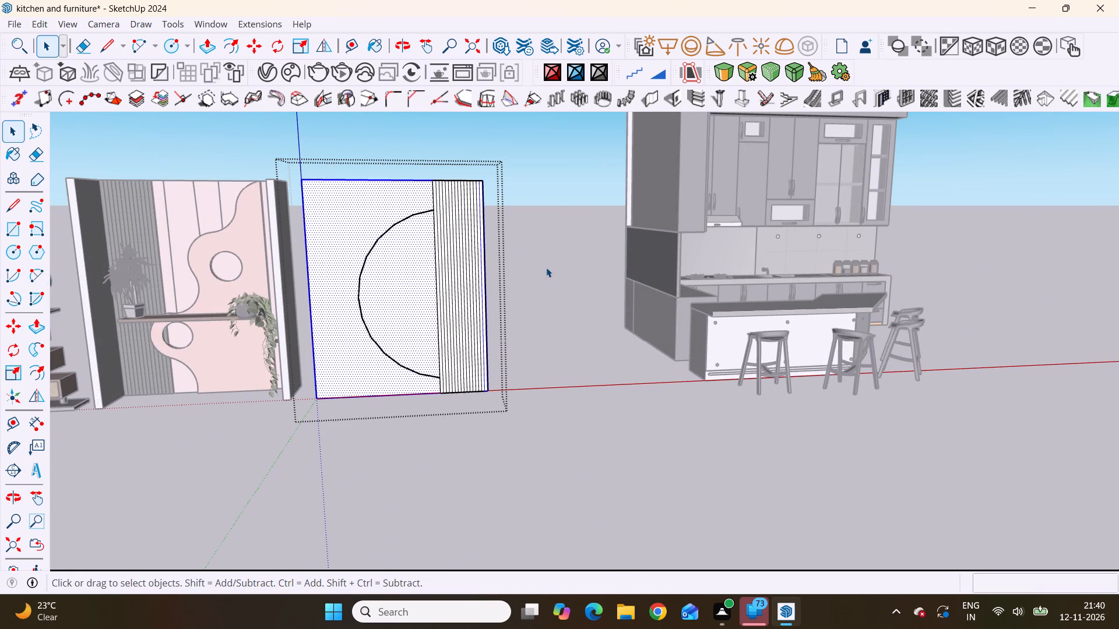
pyautogui.click(547, 266)
pyautogui.click(381, 275)
pyautogui.doubleClick(381, 275)
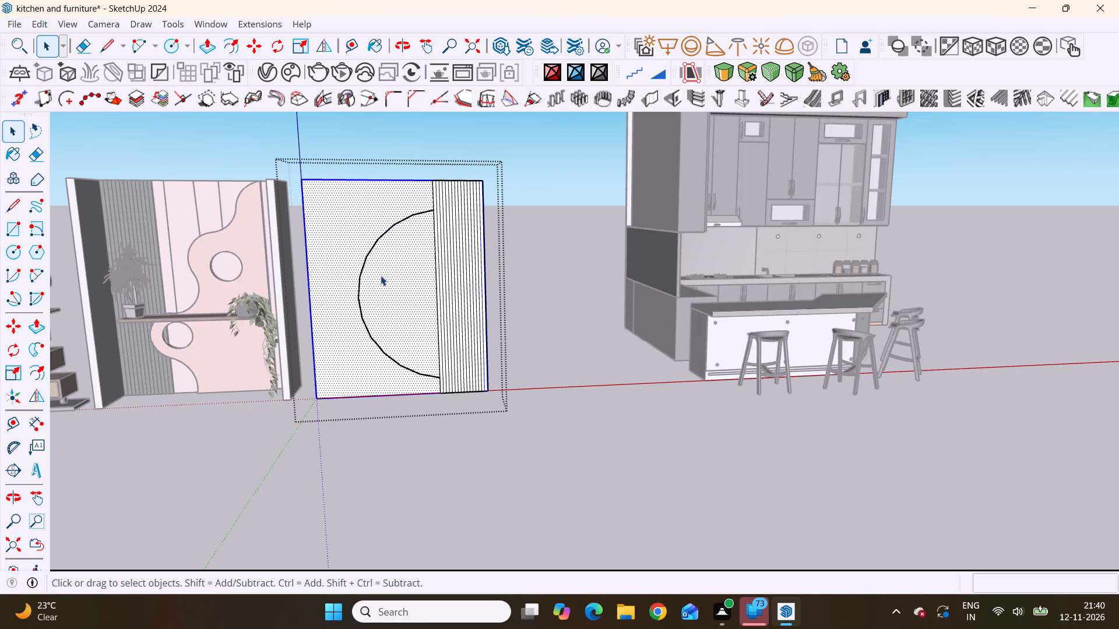
pyautogui.tripleClick(381, 275)
pyautogui.doubleClick(381, 275)
pyautogui.scroll(7, 395, 264)
pyautogui.moveTo(434, 264); pyautogui.dragTo(520, 272, button='middle')
pyautogui.scroll(1, 467, 270)
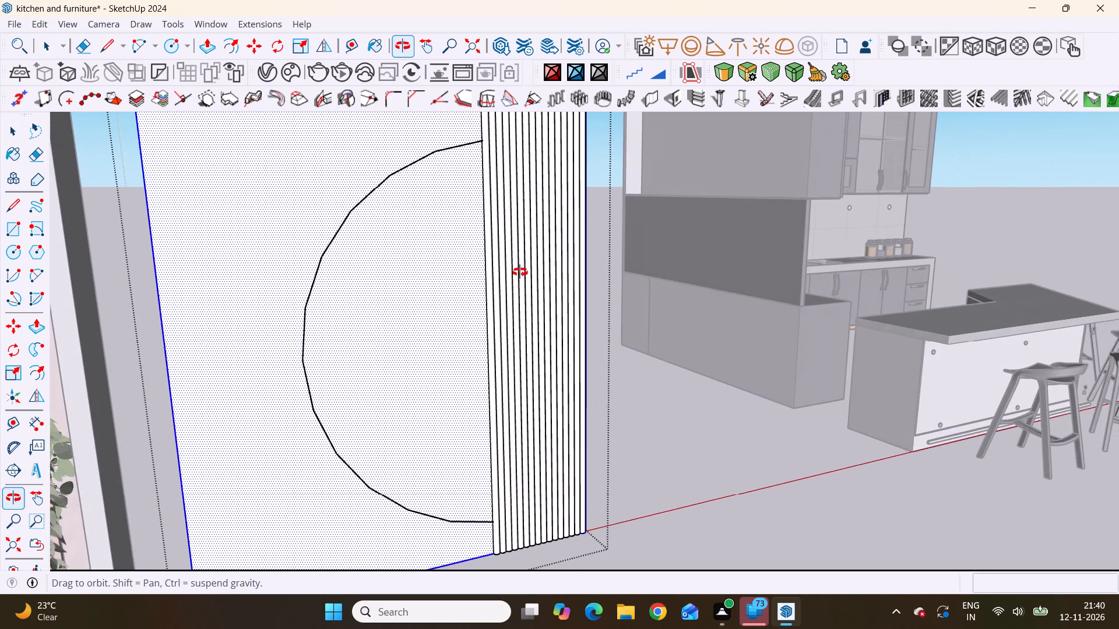
pyautogui.moveTo(520, 272); pyautogui.dragTo(658, 324, button='middle')
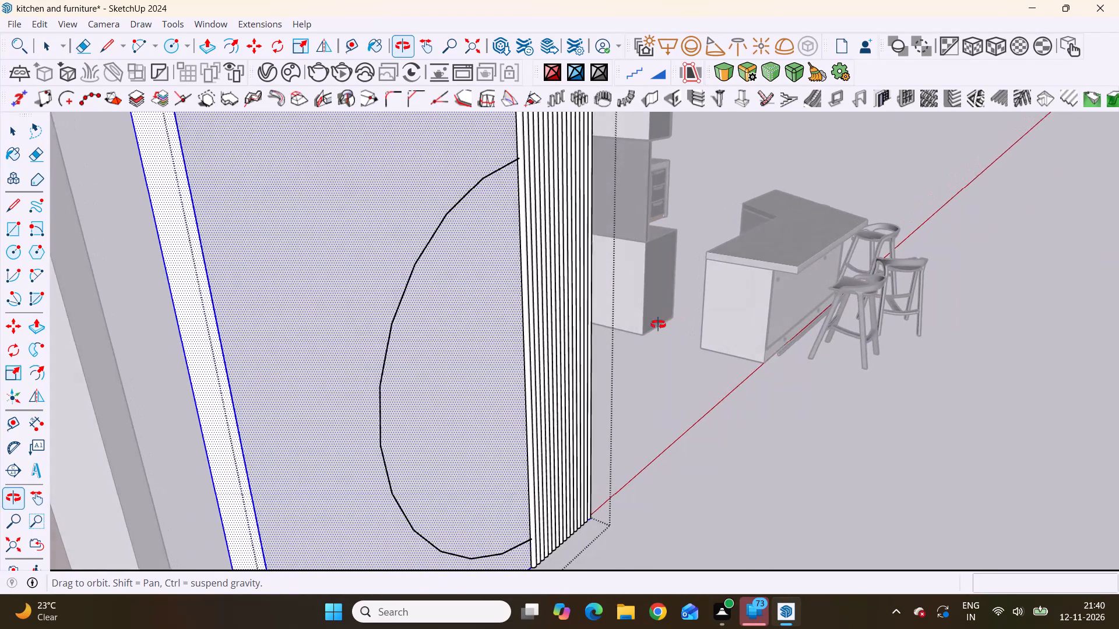
pyautogui.moveTo(658, 324); pyautogui.dragTo(514, 298, button='middle')
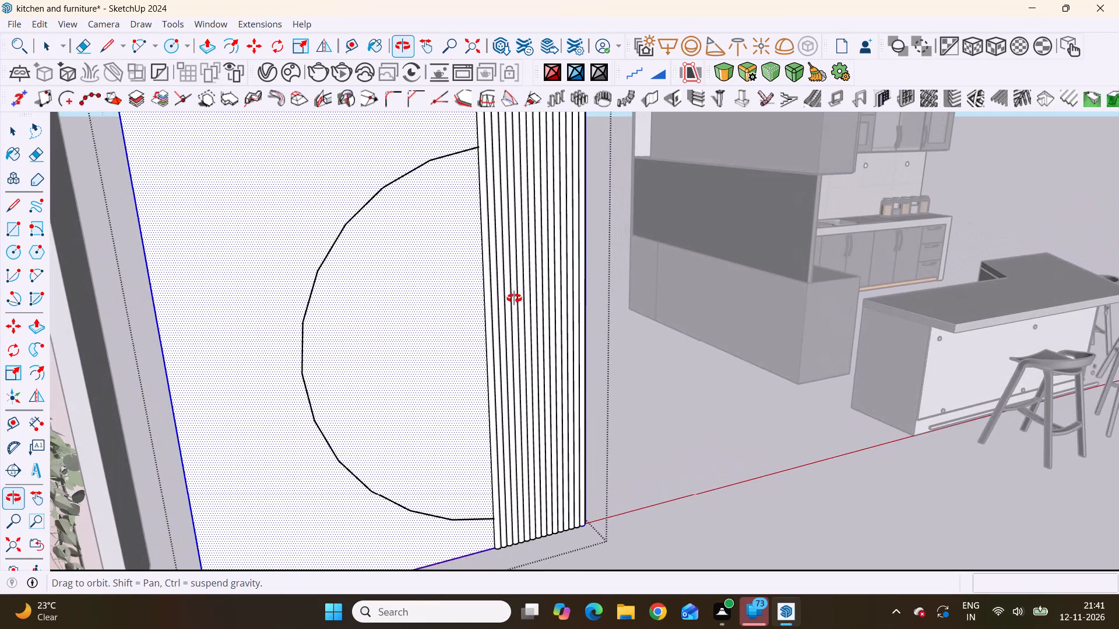
pyautogui.moveTo(514, 298); pyautogui.dragTo(513, 298, button='middle')
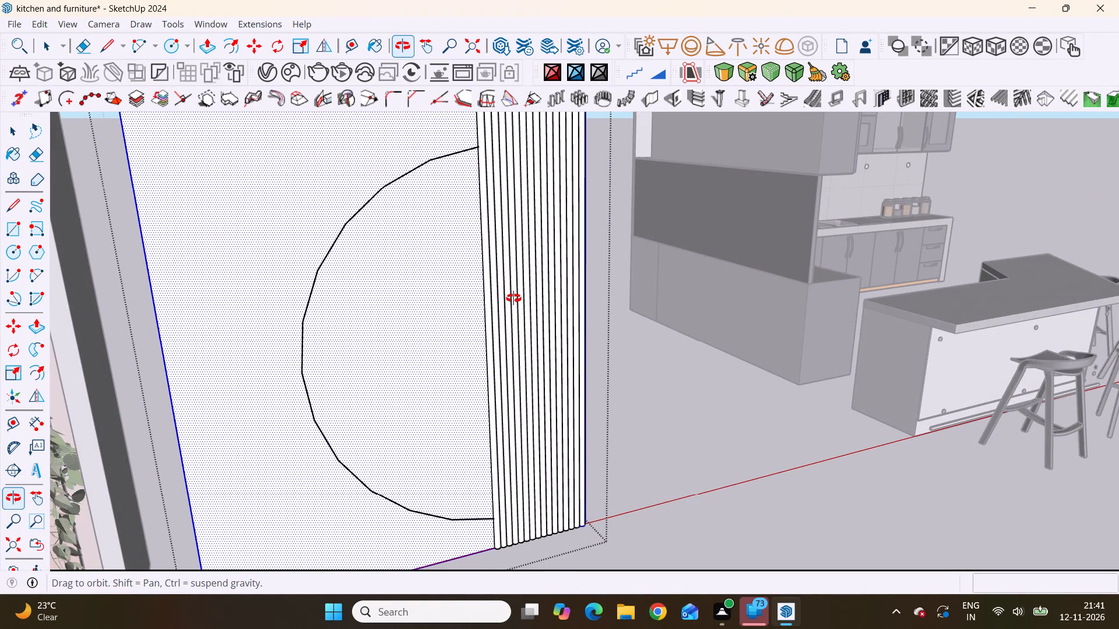
pyautogui.moveTo(513, 298); pyautogui.dragTo(549, 287, button='middle')
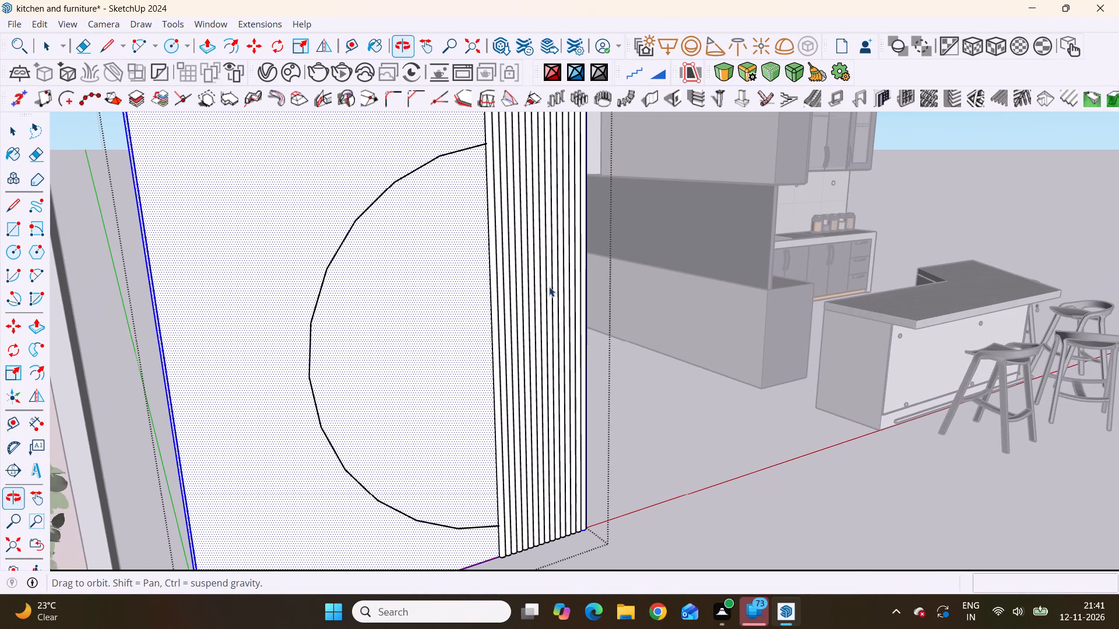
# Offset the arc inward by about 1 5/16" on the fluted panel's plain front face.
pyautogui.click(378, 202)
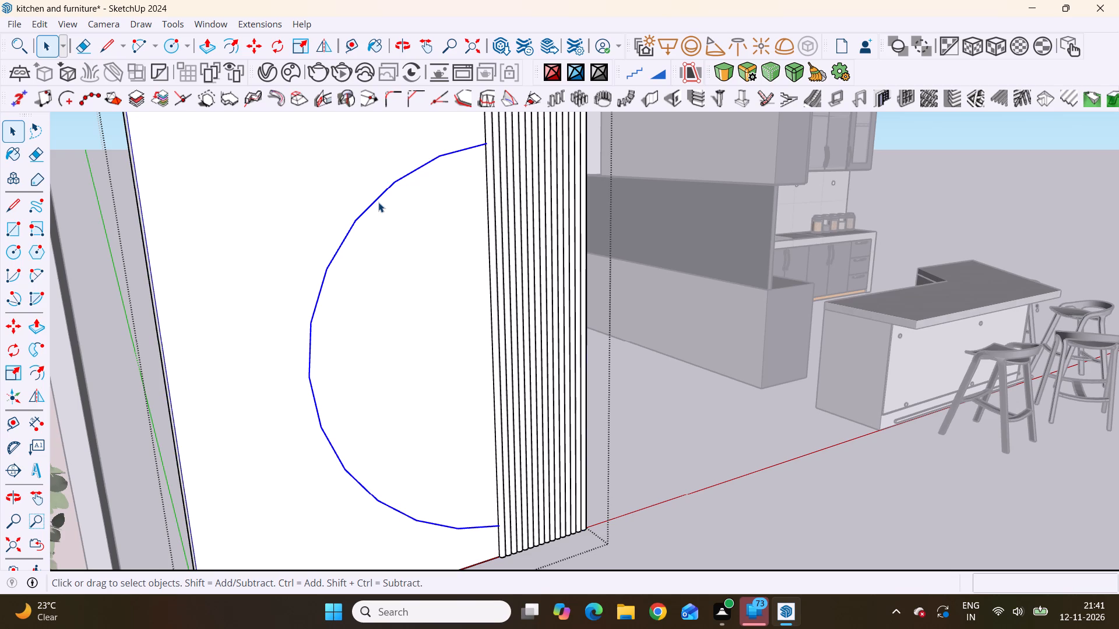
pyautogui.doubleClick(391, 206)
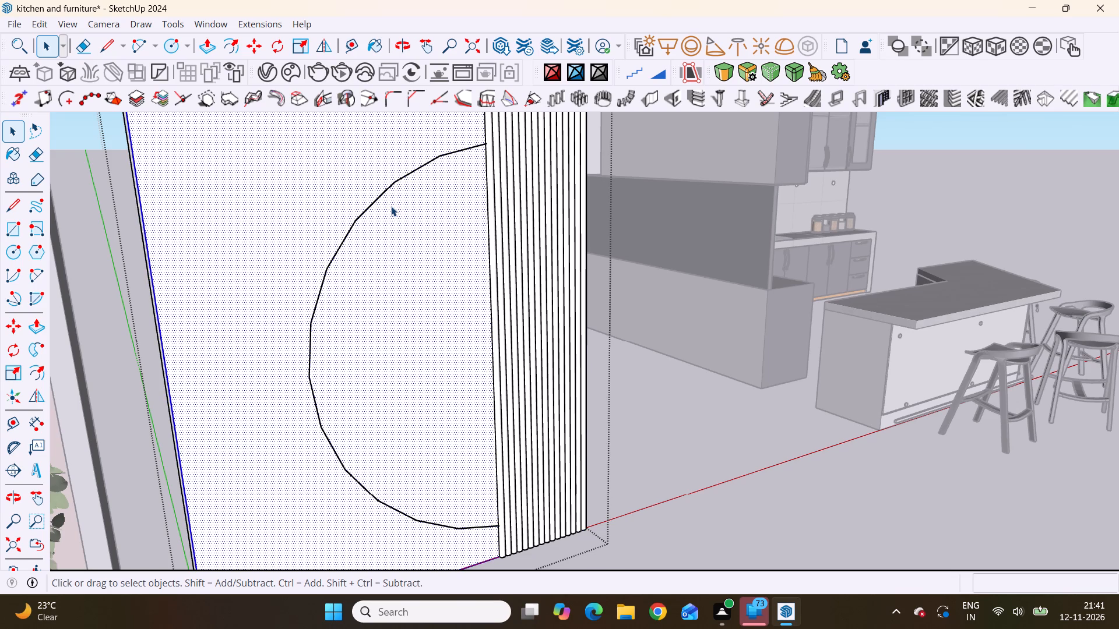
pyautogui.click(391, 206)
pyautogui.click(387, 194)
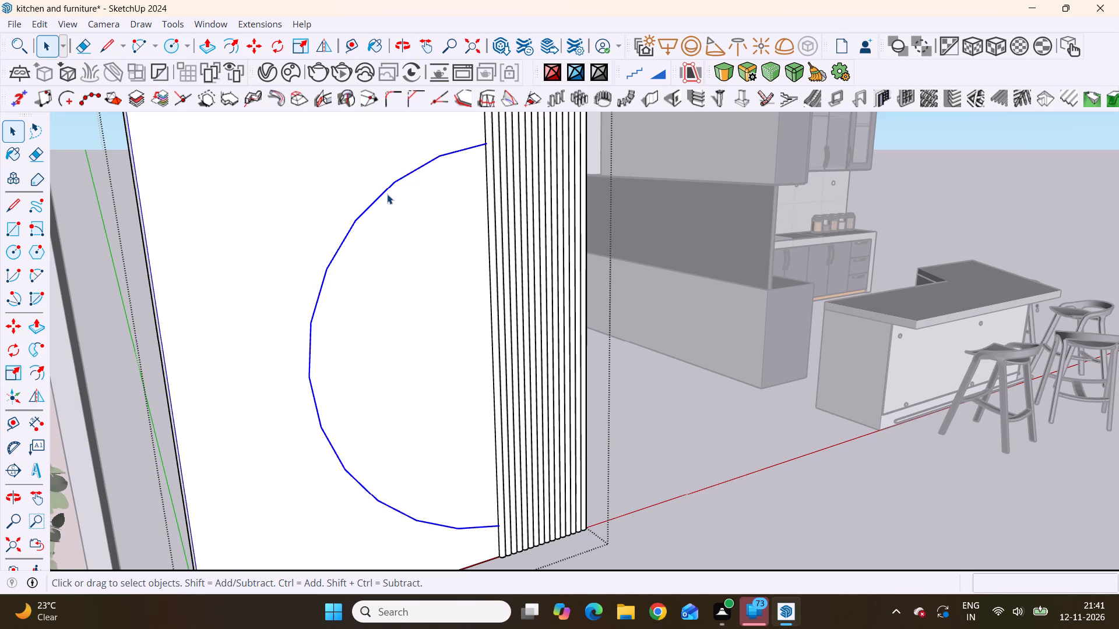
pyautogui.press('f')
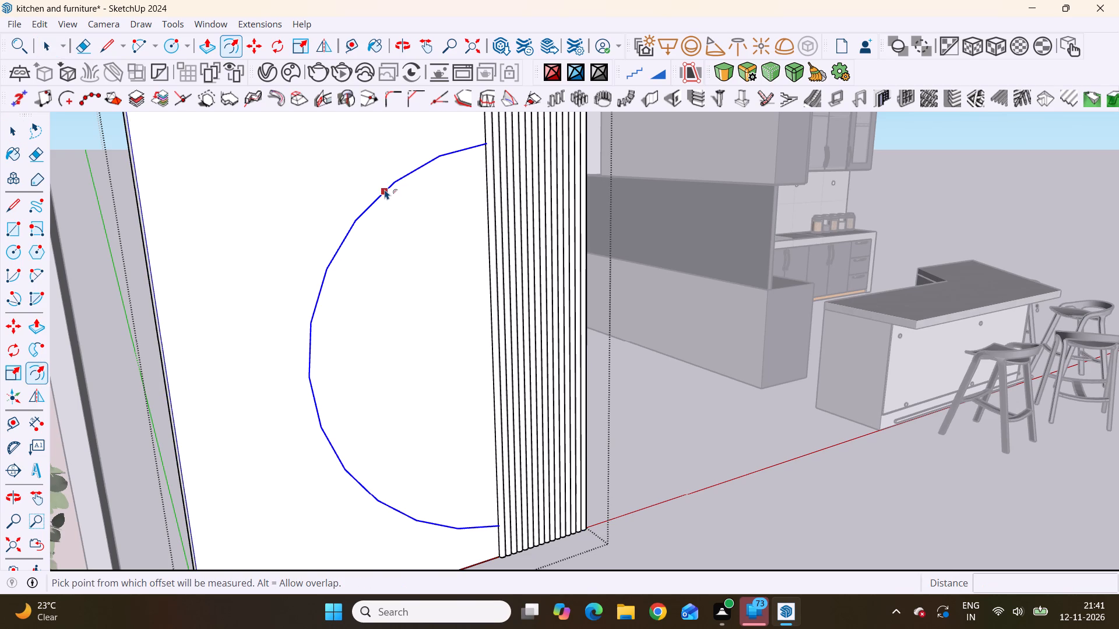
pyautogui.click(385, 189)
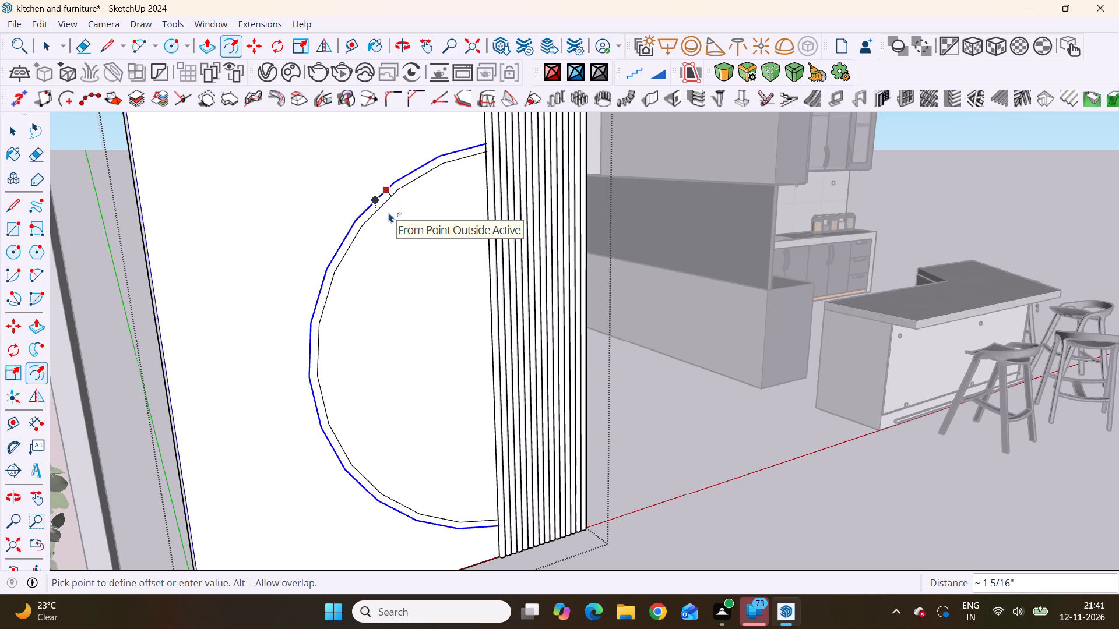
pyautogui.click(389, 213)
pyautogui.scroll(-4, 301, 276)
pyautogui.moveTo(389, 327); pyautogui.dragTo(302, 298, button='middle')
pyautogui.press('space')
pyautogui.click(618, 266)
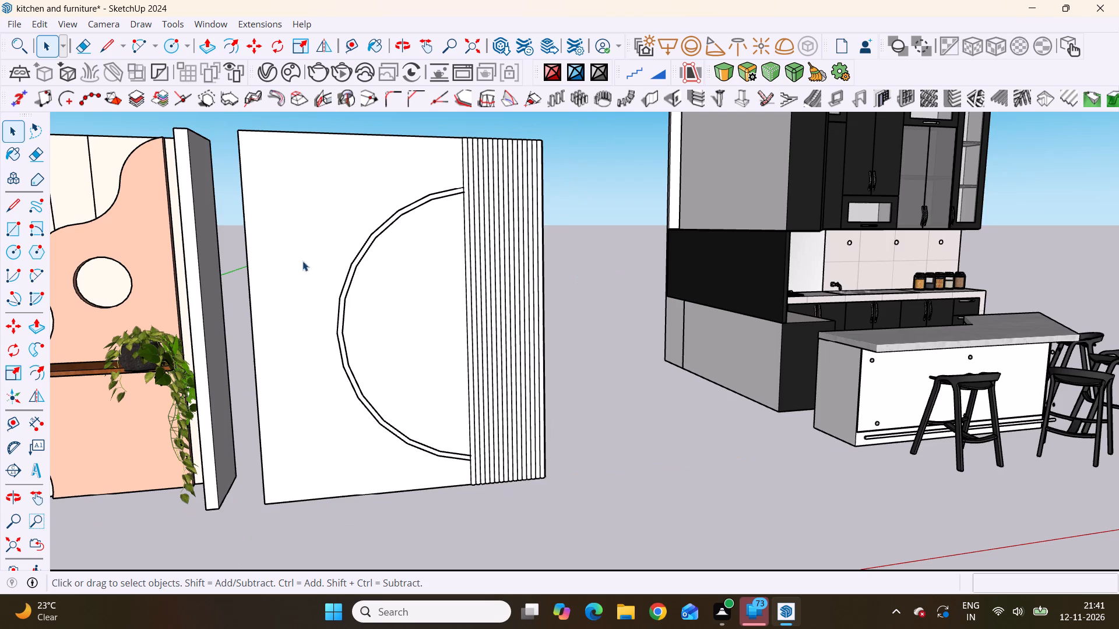
# Check whether the arc and its inner offset divide the panel's front face by selecting the band between them.
pyautogui.scroll(4, 401, 264)
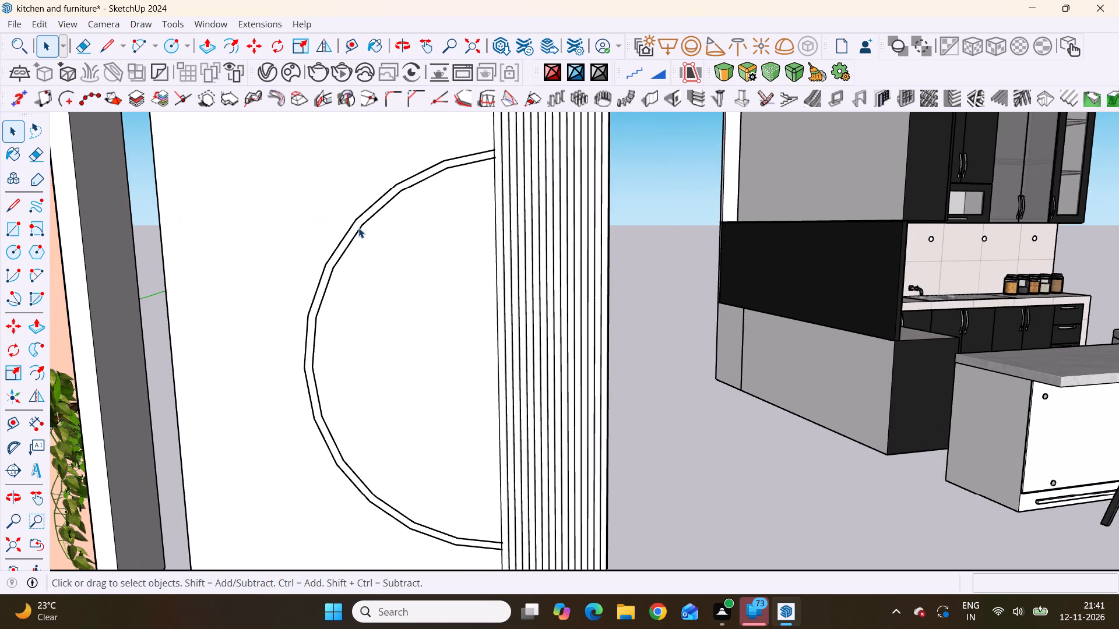
pyautogui.click(357, 225)
pyautogui.tripleClick(357, 225)
pyautogui.click(357, 225)
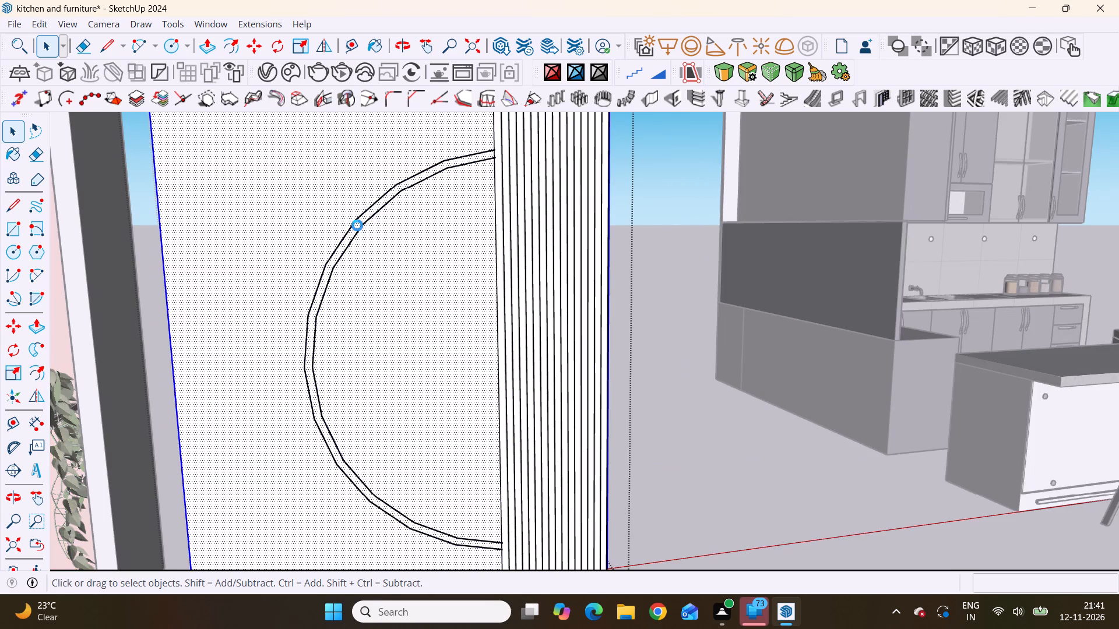
pyautogui.click(357, 225)
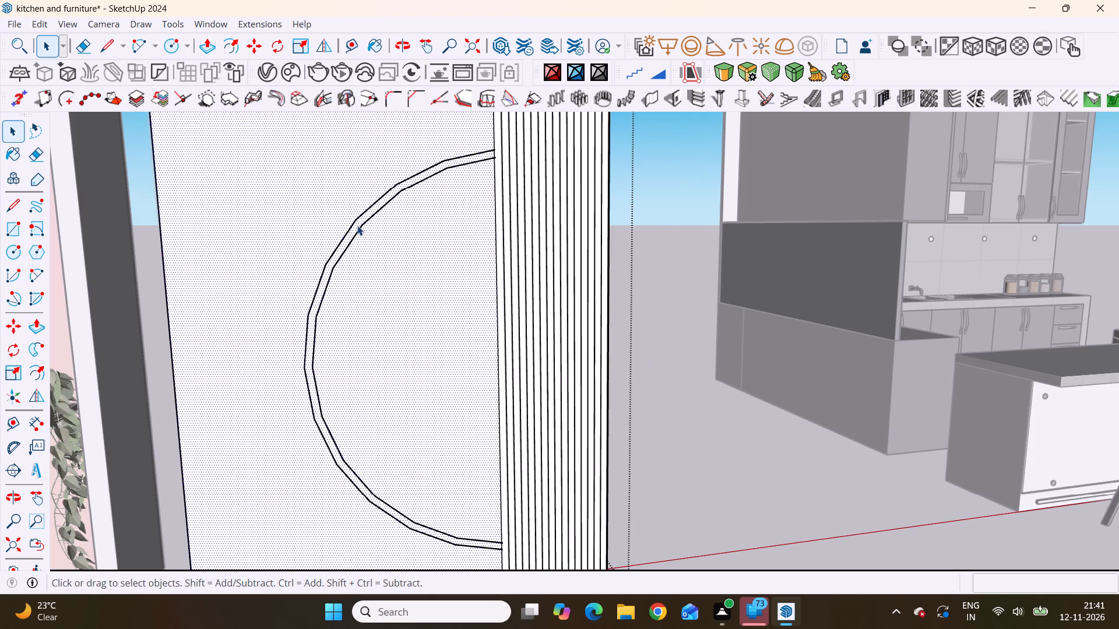
pyautogui.doubleClick(357, 225)
pyautogui.scroll(-13, 357, 225)
pyautogui.scroll(4, 357, 225)
pyautogui.press('space')
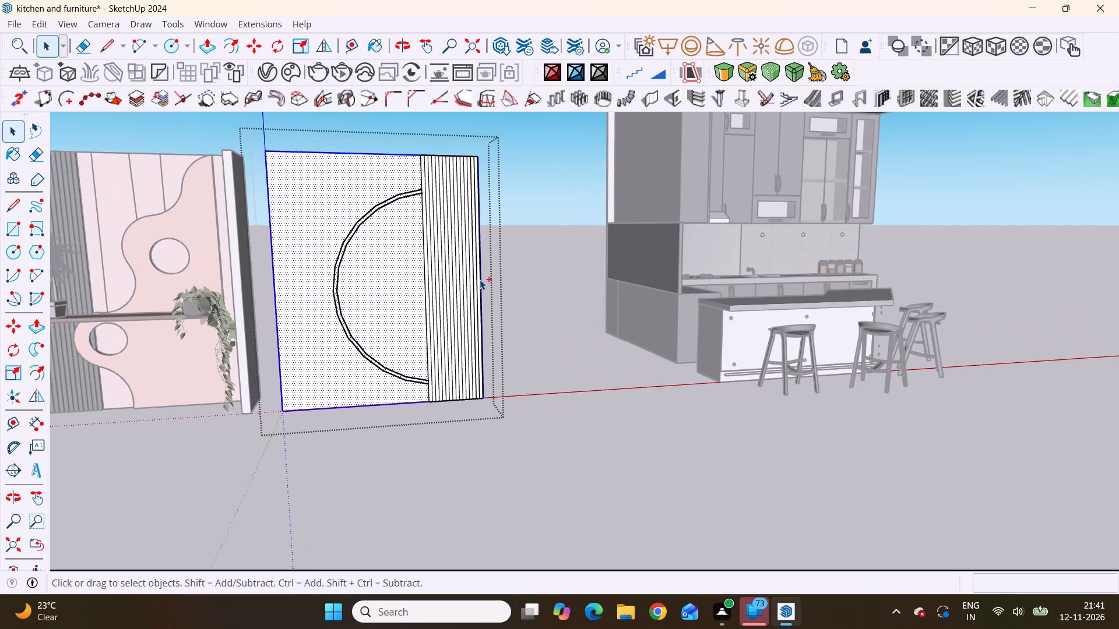
# Undo the inner offset and the large arc, leaving the panel's front face plain inside the open group.
pyautogui.hotkey('ctrl', 'z')
pyautogui.press('space')
pyautogui.click(544, 246)
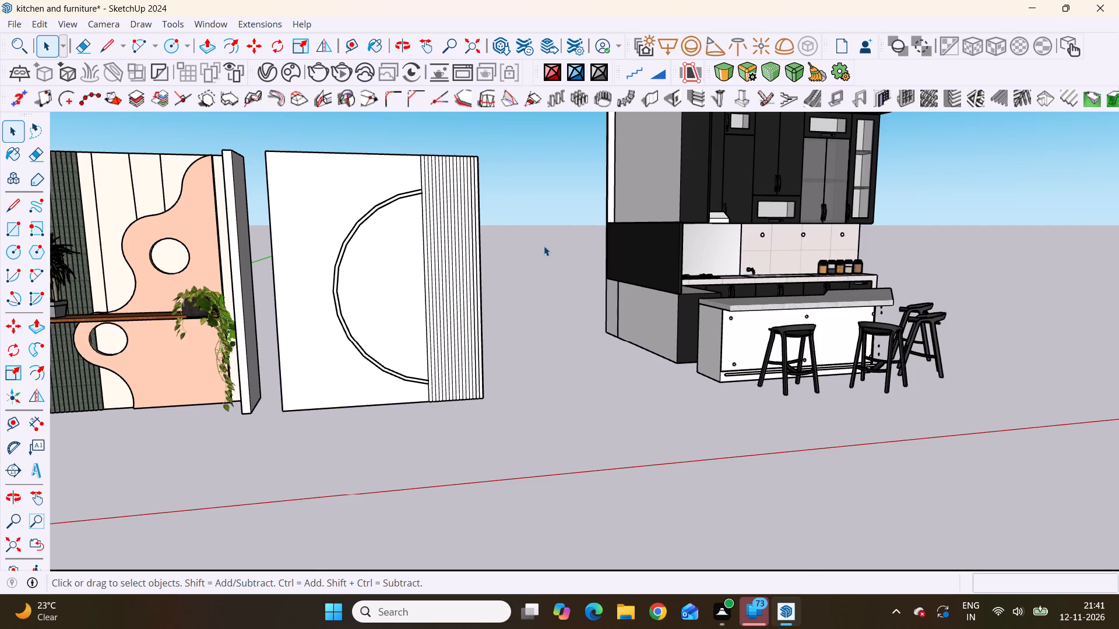
pyautogui.hotkey('ctrl', 'z')
pyautogui.hotkey('ctrl', 'z')
pyautogui.hotkey('ctrl', 'z')
pyautogui.hotkey('ctrl', 'x')
pyautogui.hotkey('ctrl', 'z')
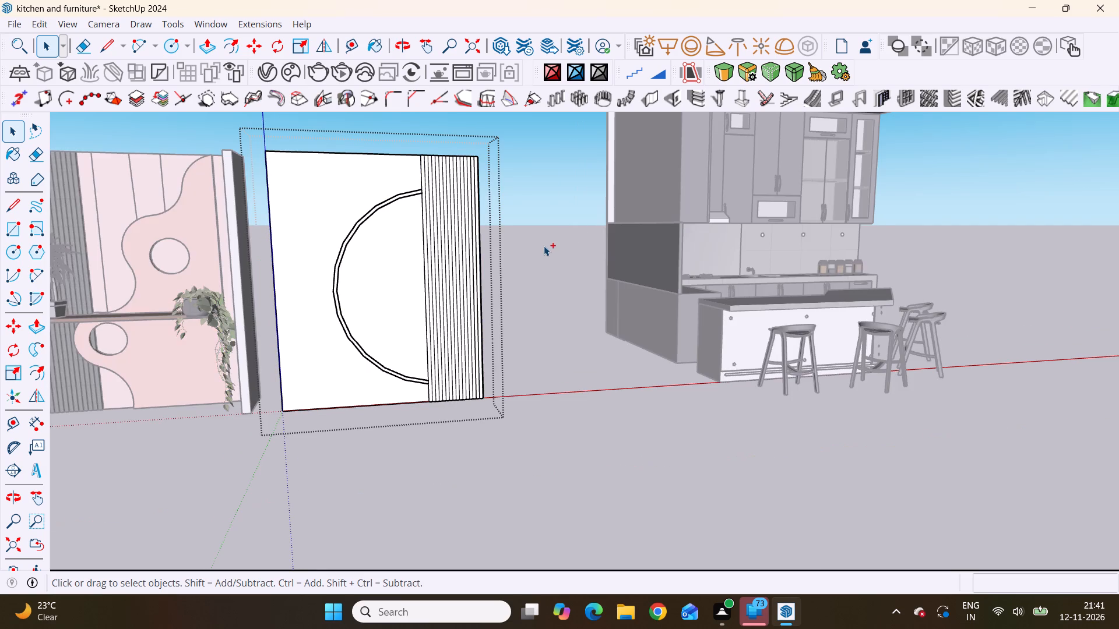
pyautogui.hotkey('ctrl', 'x')
pyautogui.hotkey('ctrl', 'x')
pyautogui.hotkey('ctrl', 'x')
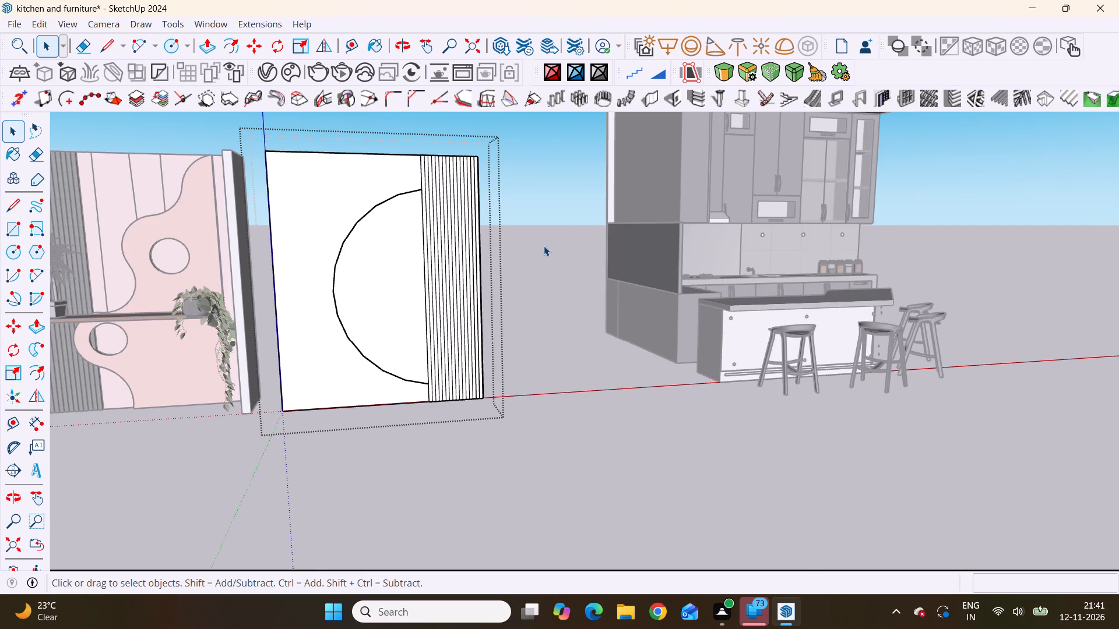
pyautogui.hotkey('ctrl', 'z')
pyautogui.hotkey('ctrl', 'z')
pyautogui.hotkey('ctrl', 'x')
pyautogui.hotkey('ctrl', 'z')
pyautogui.click(383, 244)
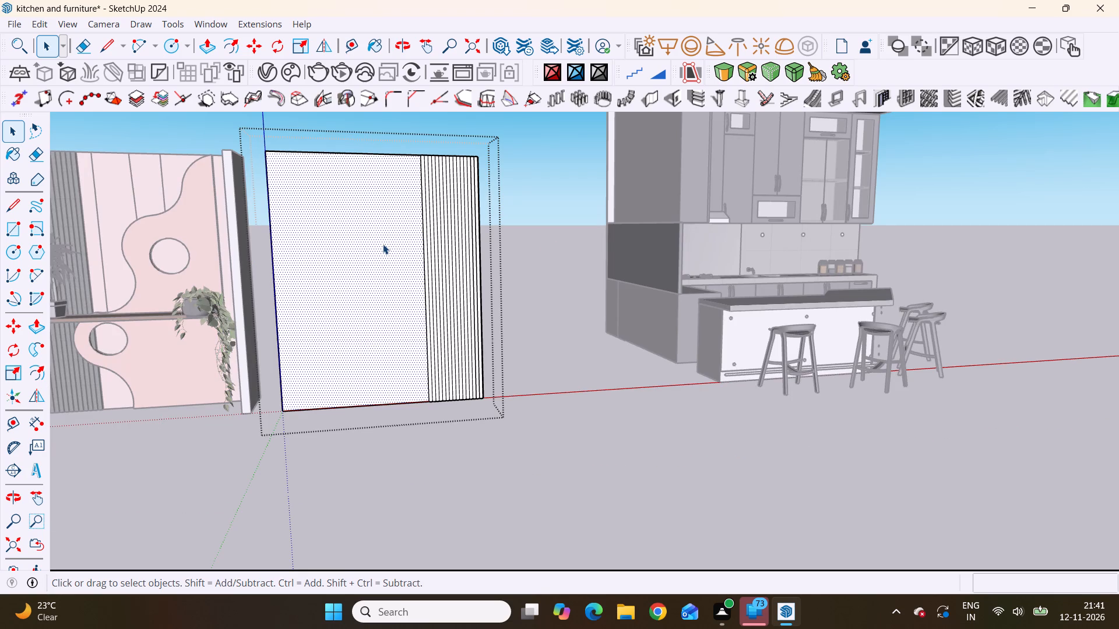
# Draw a two-point arc on the plain front face along the strips' edge, about 6' 3 7/8" between ends, bulging about 2' 5 9/16" away from the strips.
pyautogui.scroll(5, 383, 243)
pyautogui.scroll(-6, 383, 243)
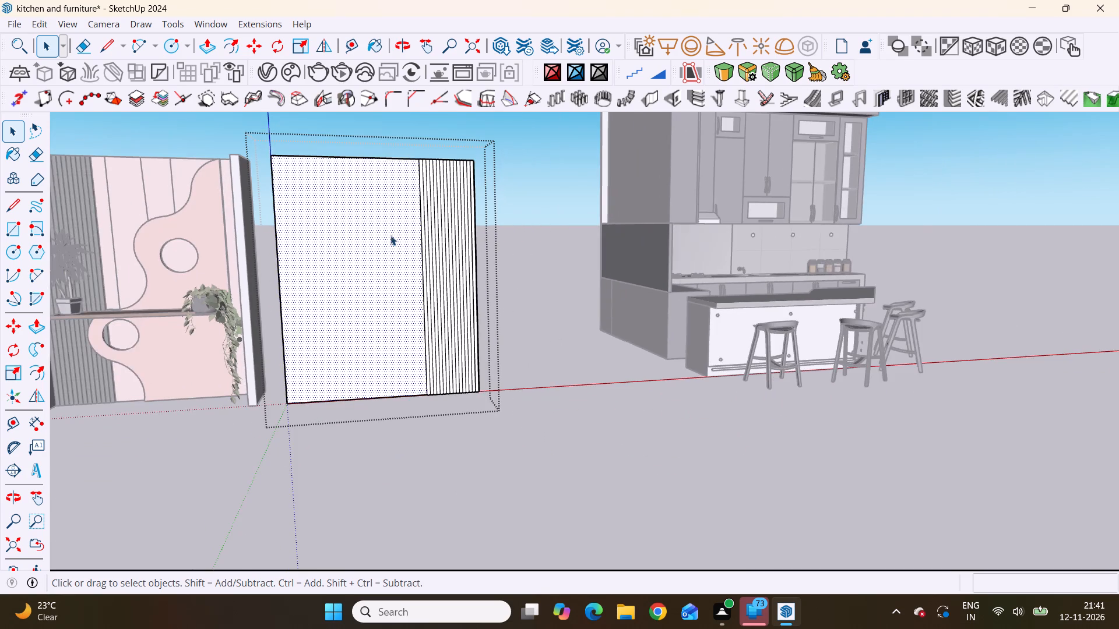
pyautogui.scroll(4, 392, 231)
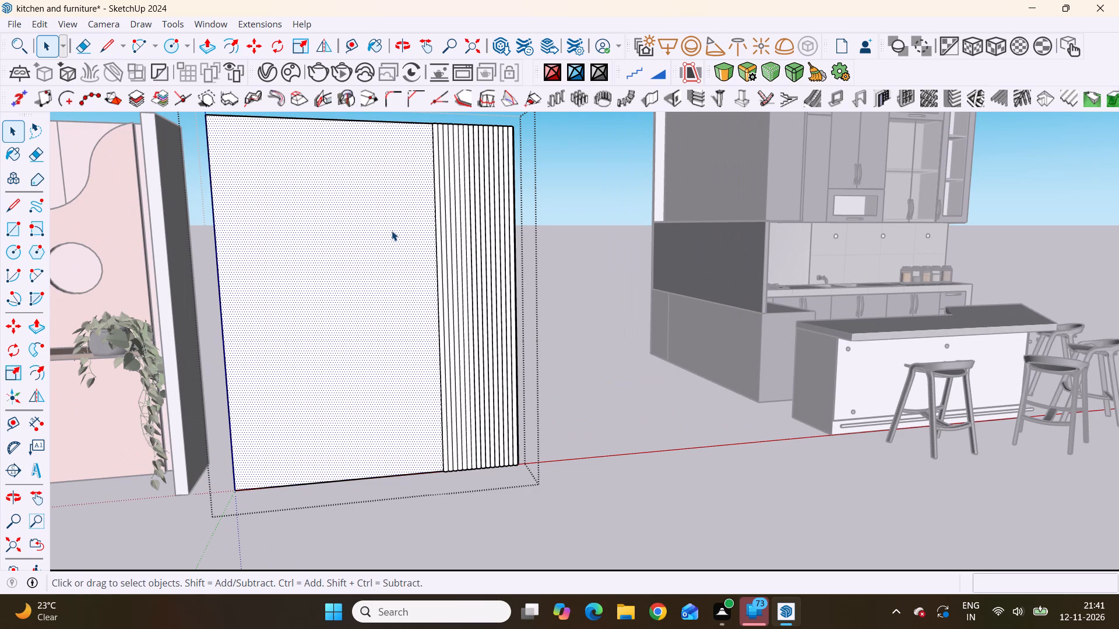
pyautogui.press('a')
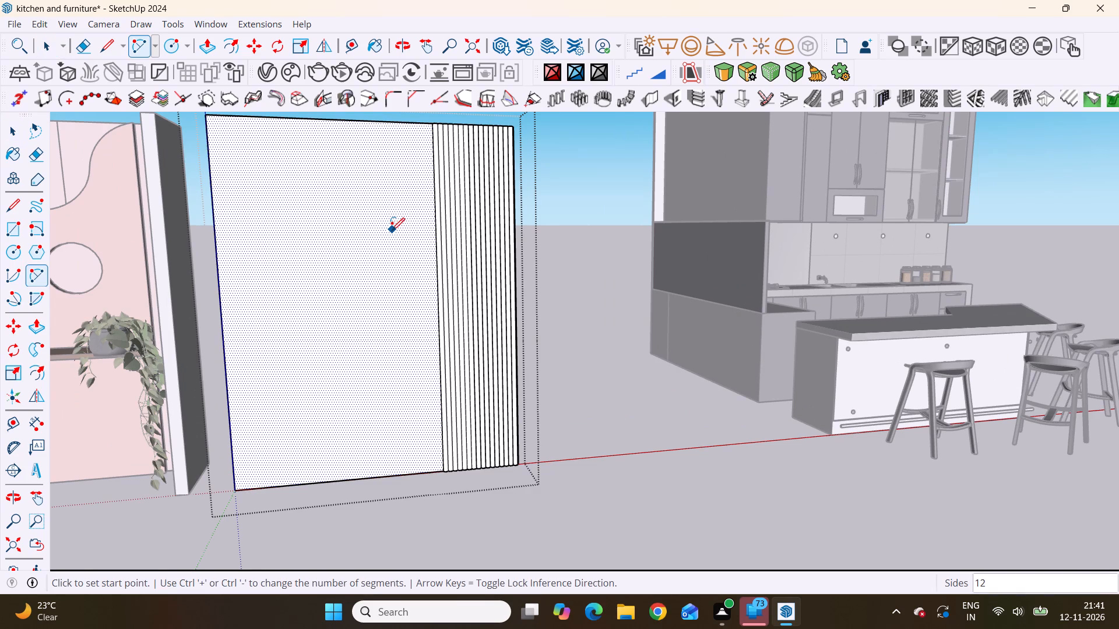
pyautogui.scroll(4, 392, 231)
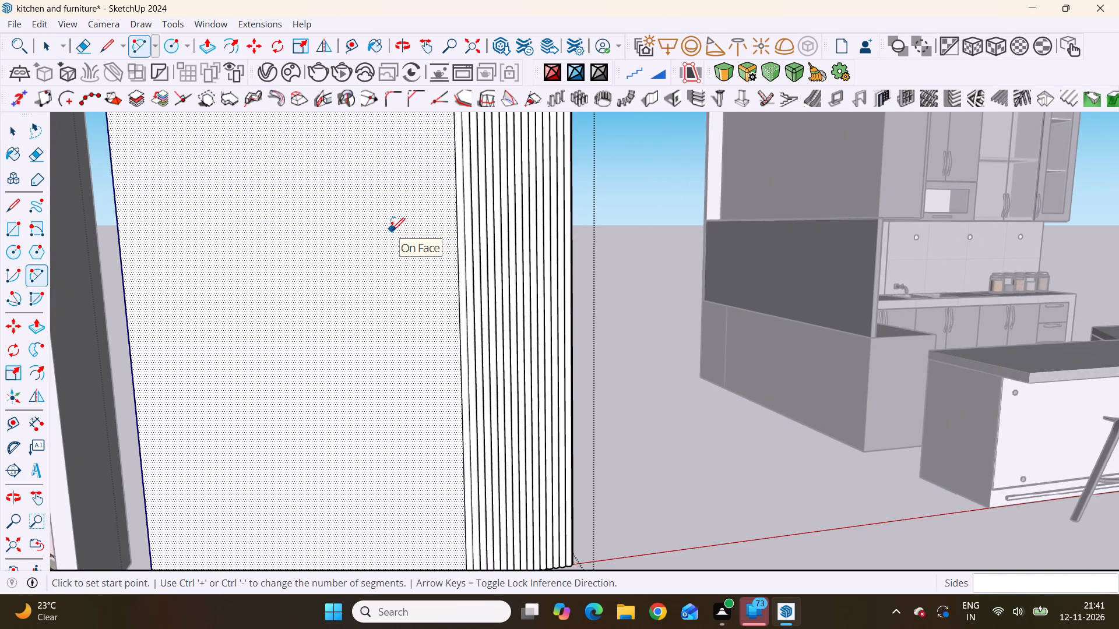
pyautogui.scroll(-7, 392, 231)
pyautogui.scroll(4, 377, 207)
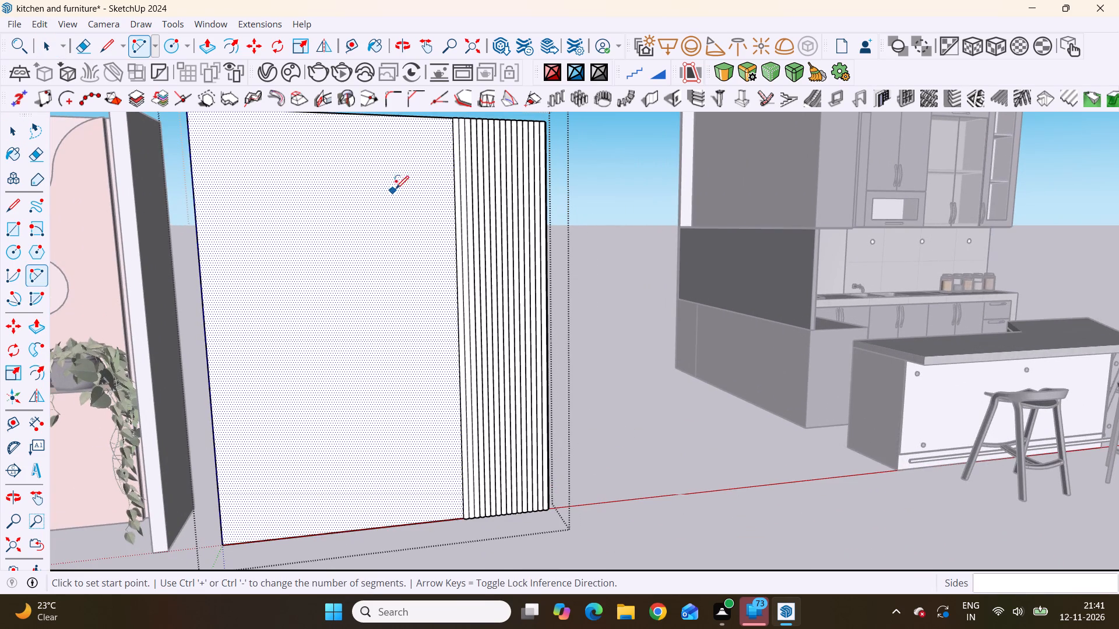
pyautogui.scroll(-4, 458, 193)
pyautogui.scroll(7, 441, 188)
pyautogui.scroll(-5, 450, 180)
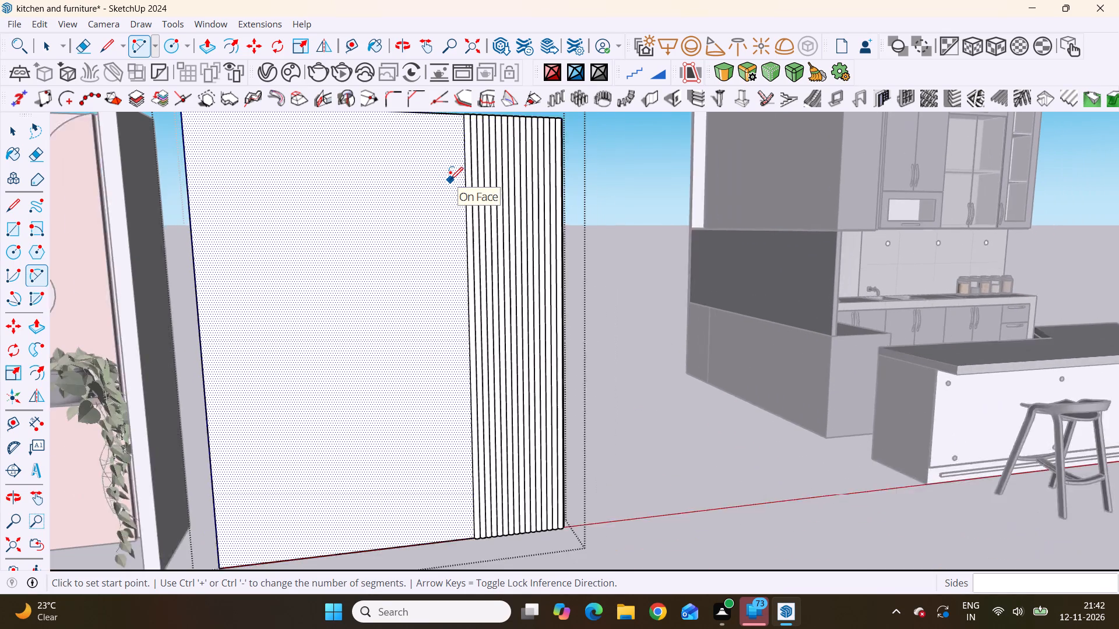
pyautogui.scroll(3, 435, 165)
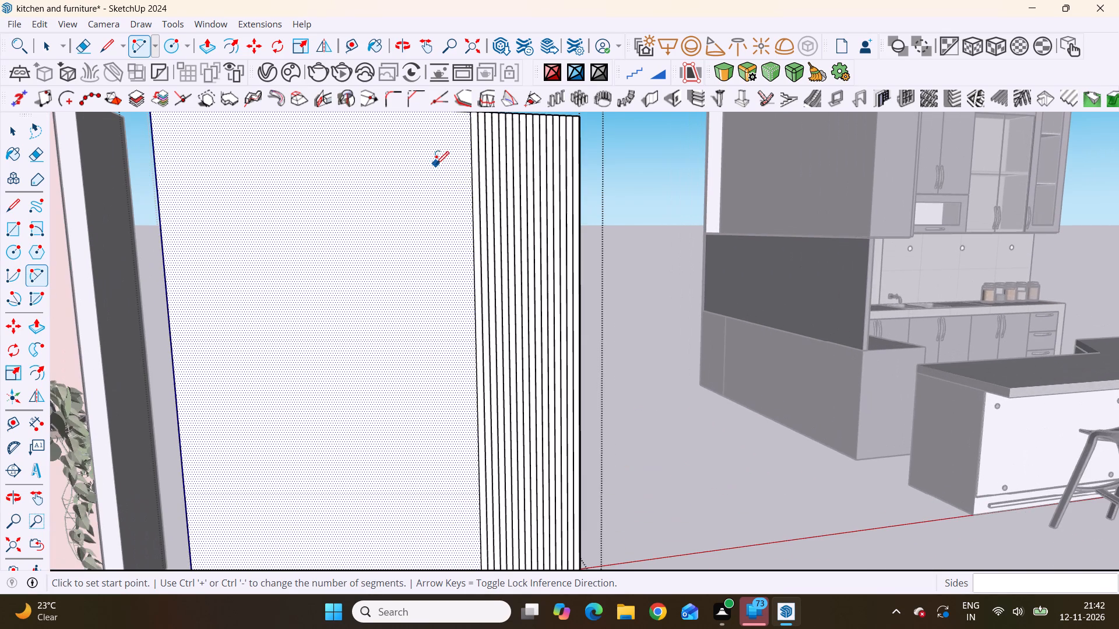
pyautogui.scroll(-2, 438, 185)
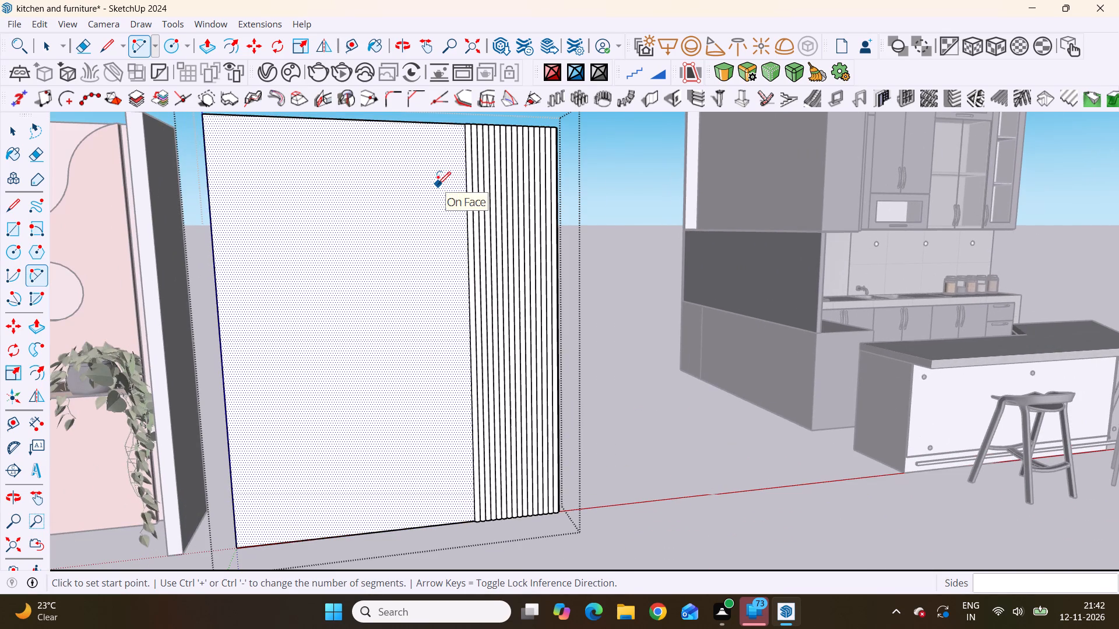
pyautogui.scroll(4, 463, 169)
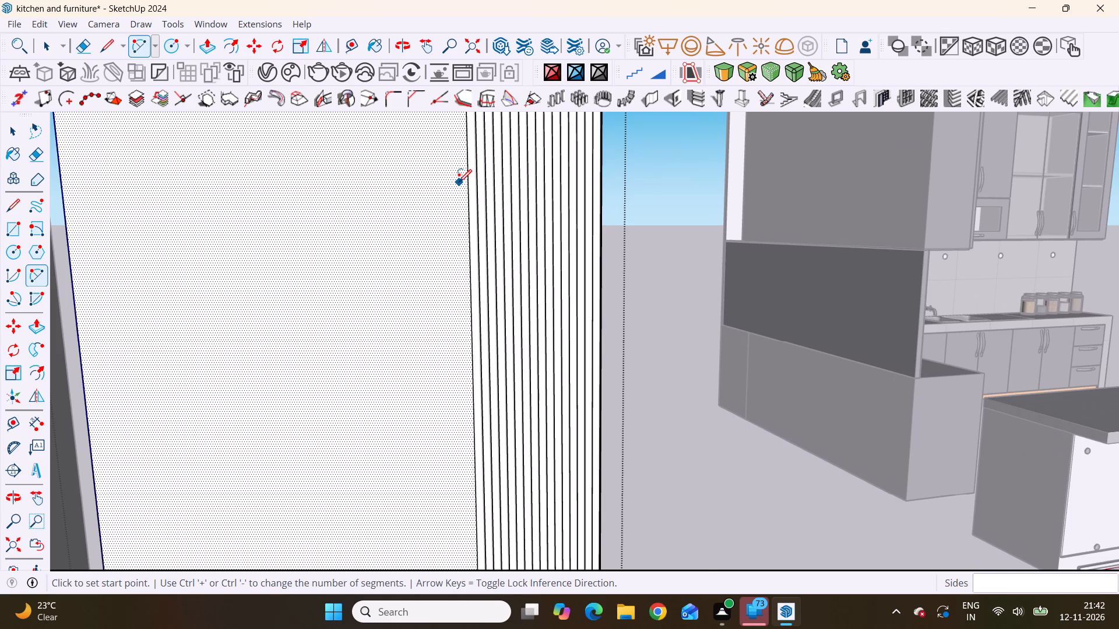
pyautogui.scroll(-3, 459, 182)
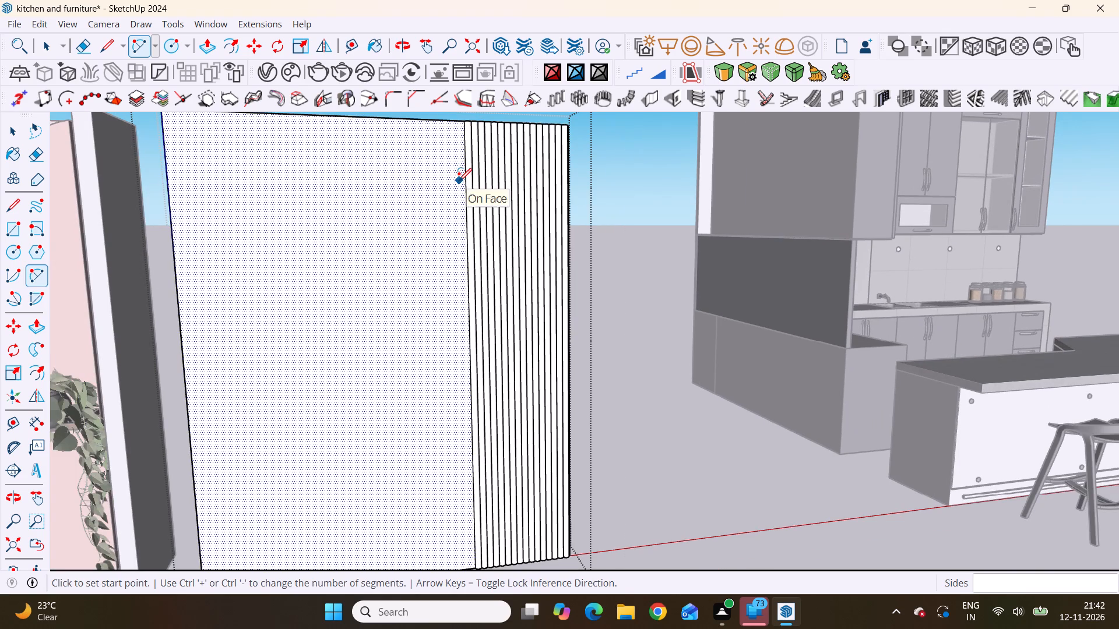
pyautogui.scroll(10, 464, 183)
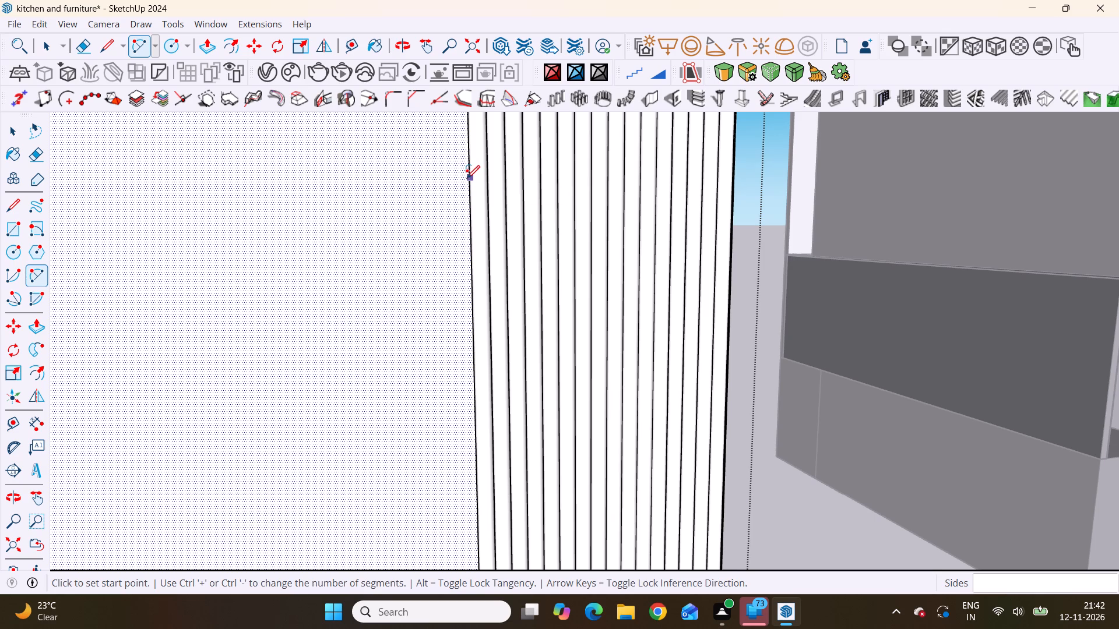
pyautogui.click(466, 179)
pyautogui.scroll(-10, 339, 248)
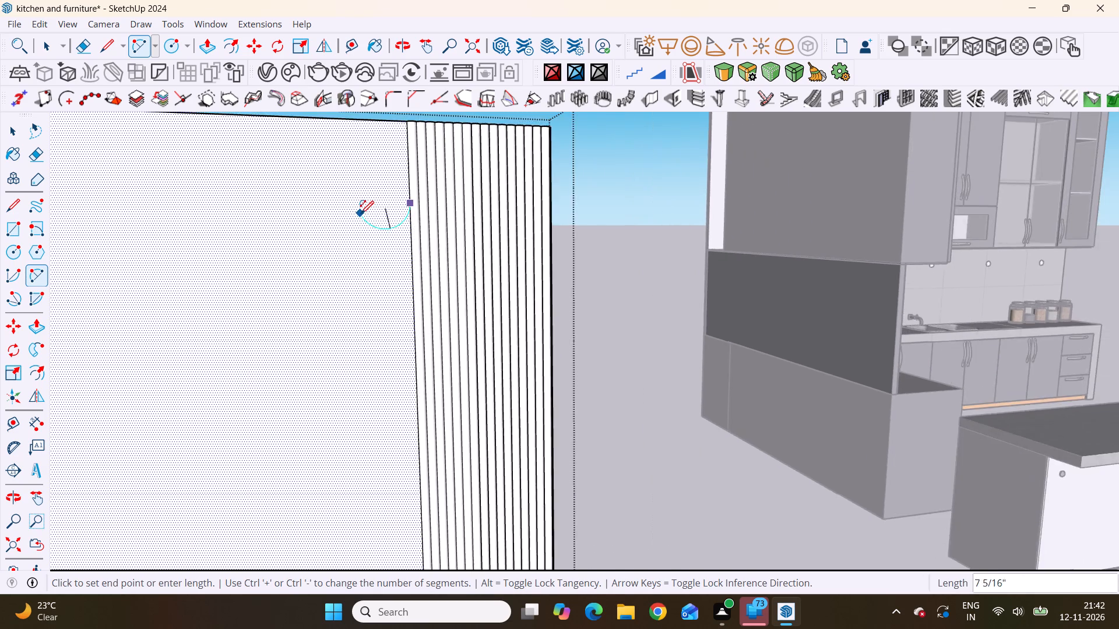
pyautogui.scroll(-8, 361, 214)
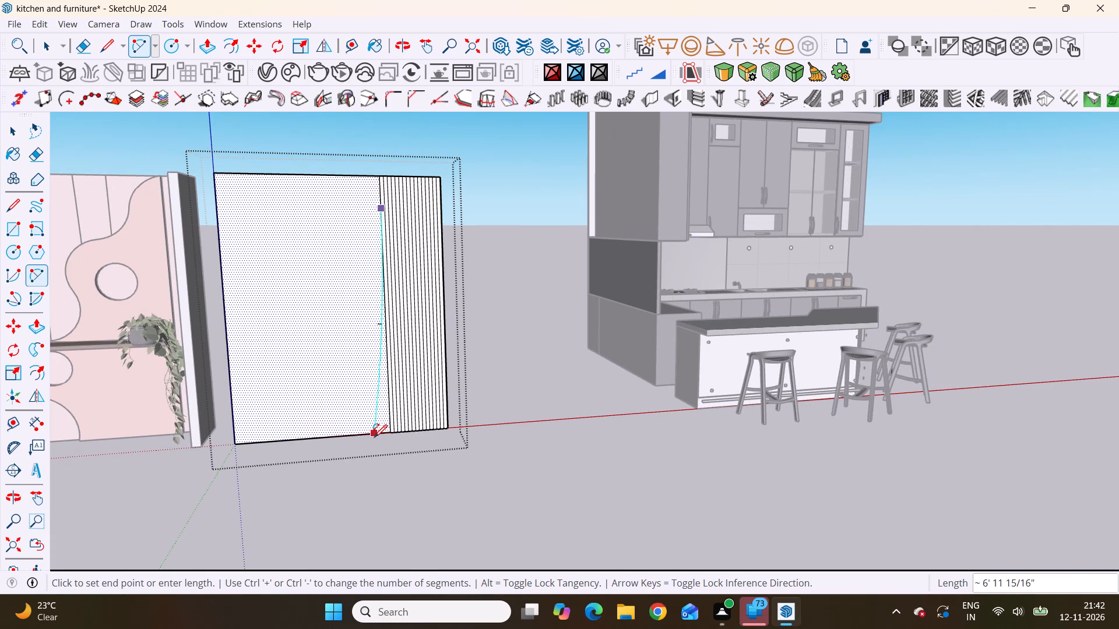
pyautogui.scroll(9, 384, 453)
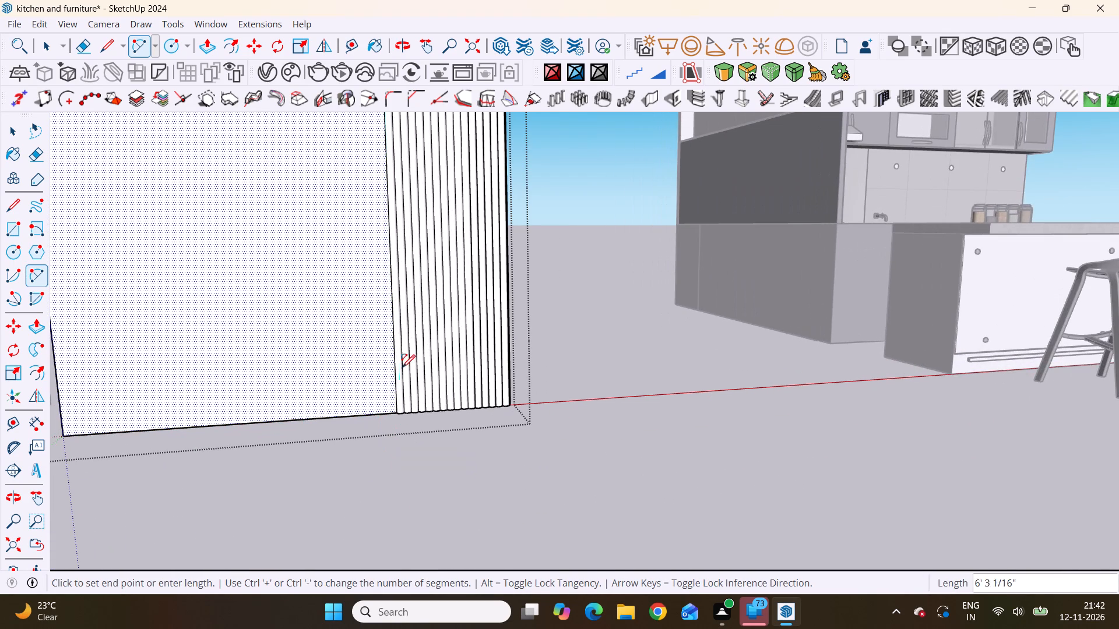
pyautogui.scroll(8, 388, 386)
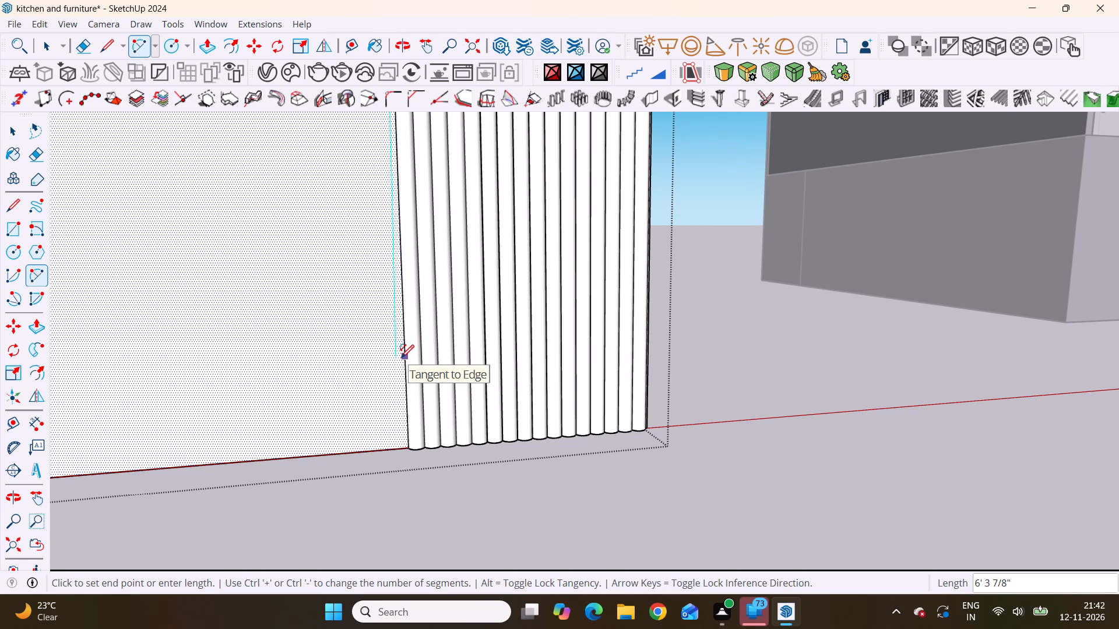
pyautogui.click(401, 353)
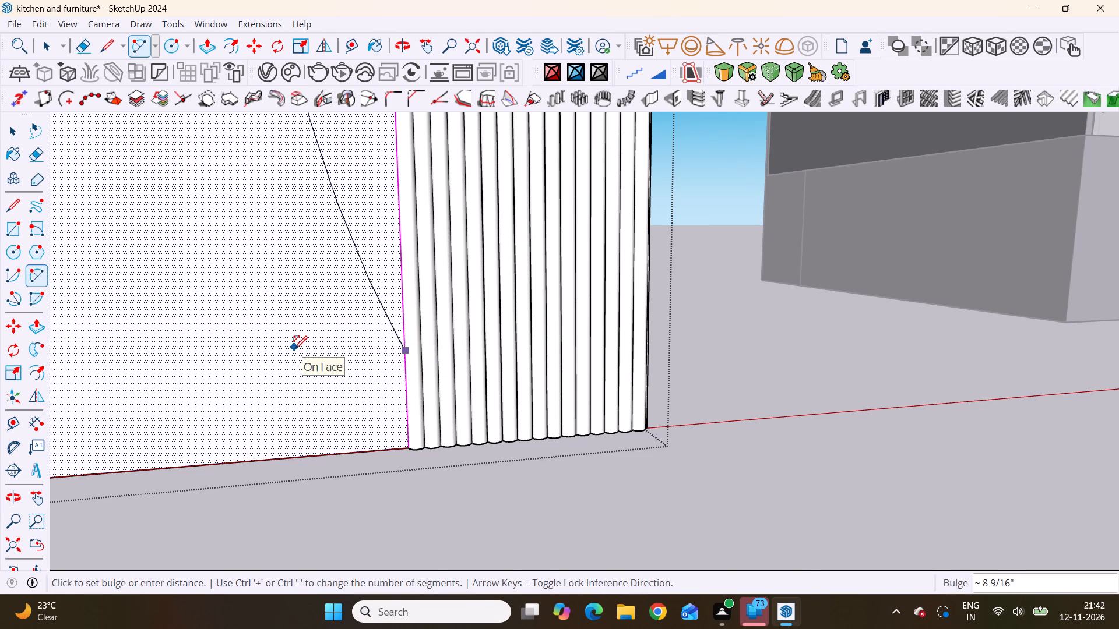
pyautogui.scroll(-19, 294, 349)
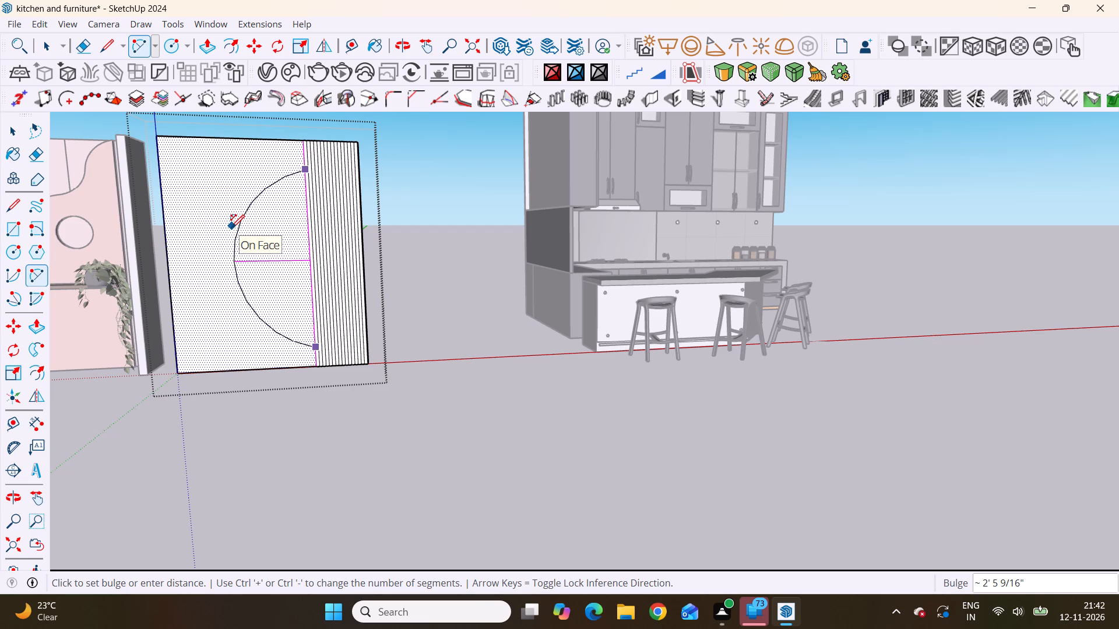
pyautogui.click(231, 228)
pyautogui.scroll(3, 273, 284)
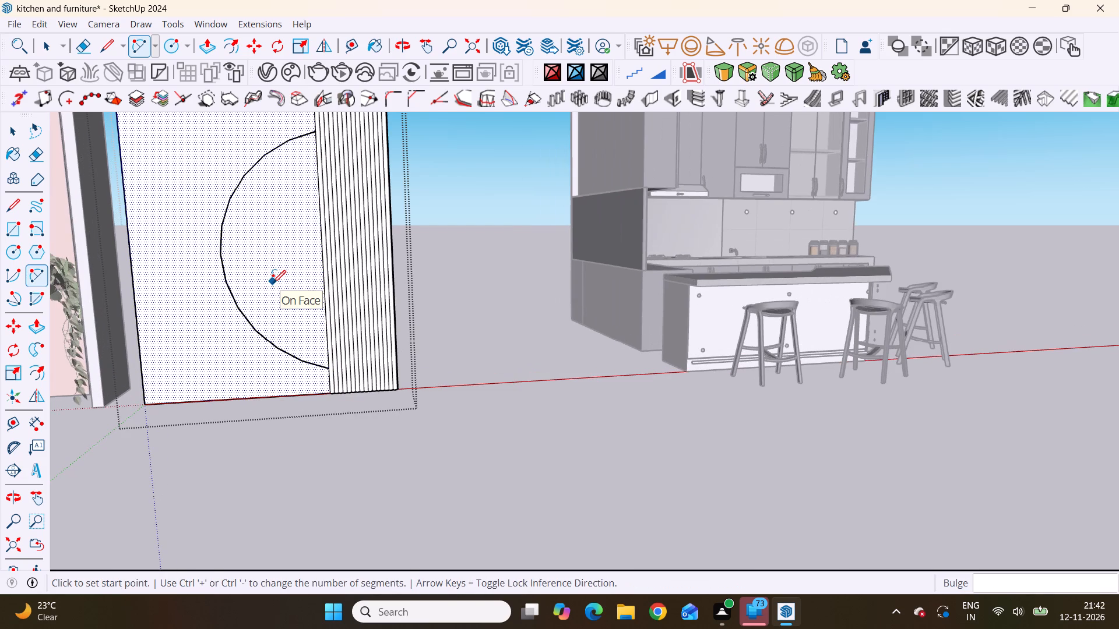
pyautogui.press('space')
pyautogui.scroll(-7, 172, 277)
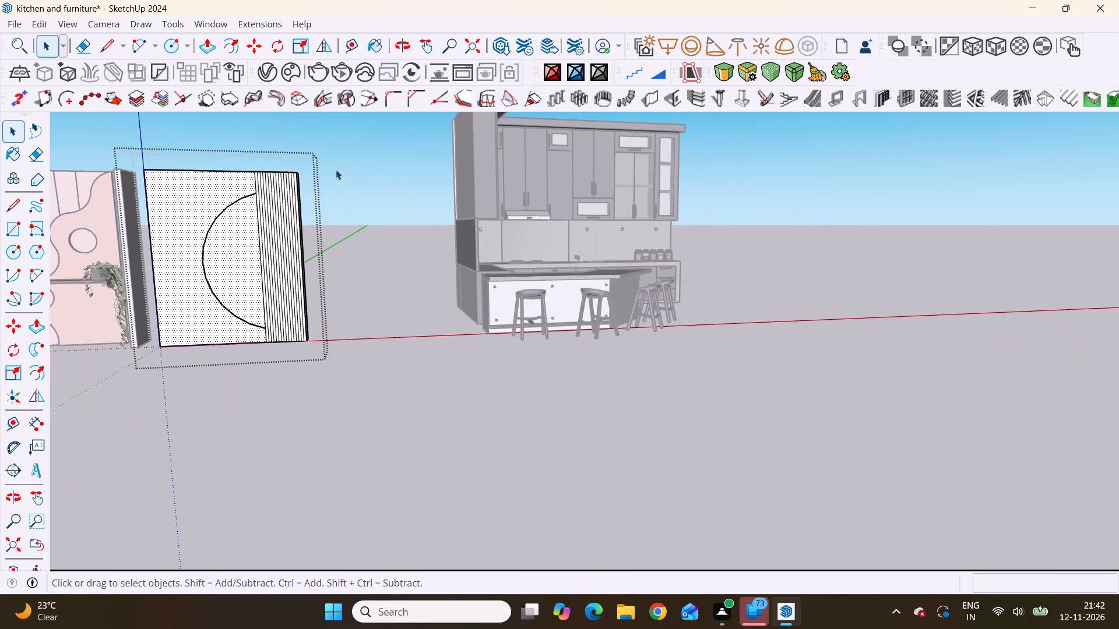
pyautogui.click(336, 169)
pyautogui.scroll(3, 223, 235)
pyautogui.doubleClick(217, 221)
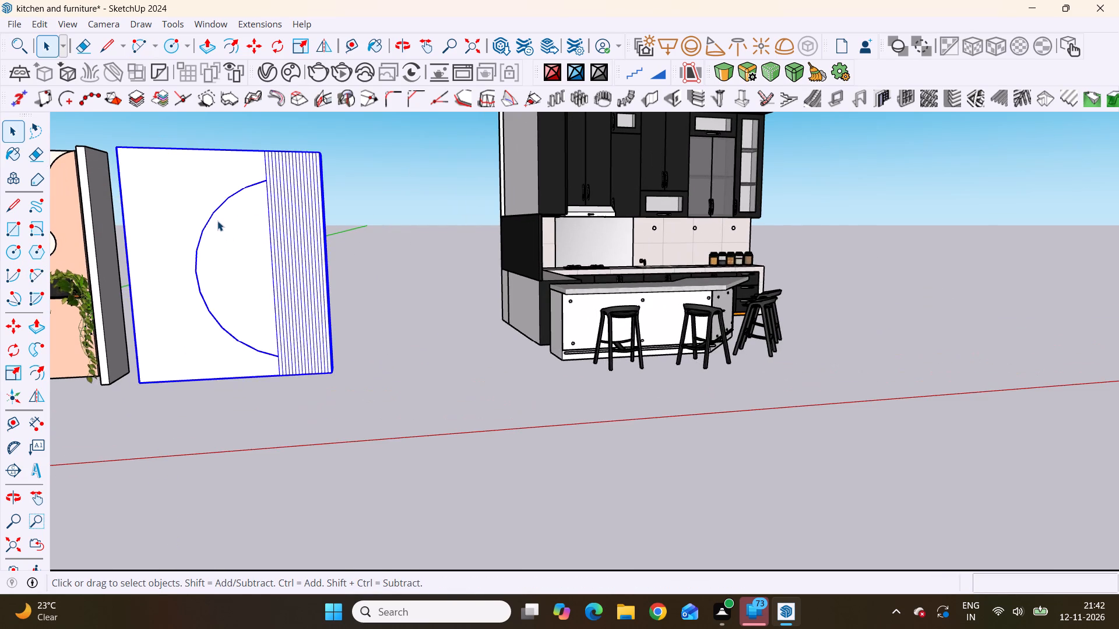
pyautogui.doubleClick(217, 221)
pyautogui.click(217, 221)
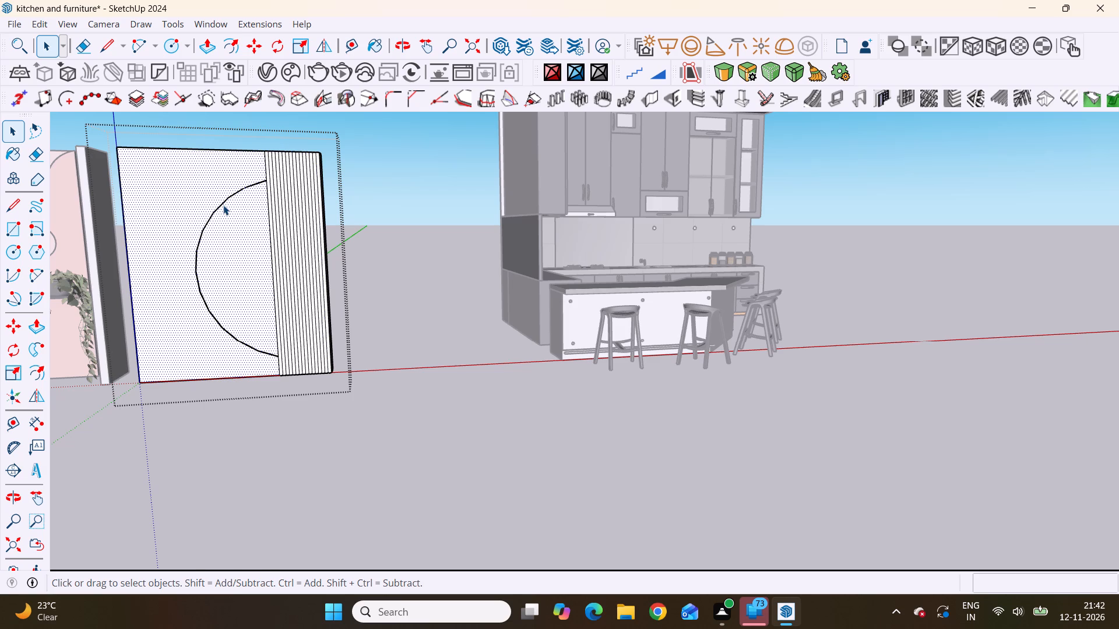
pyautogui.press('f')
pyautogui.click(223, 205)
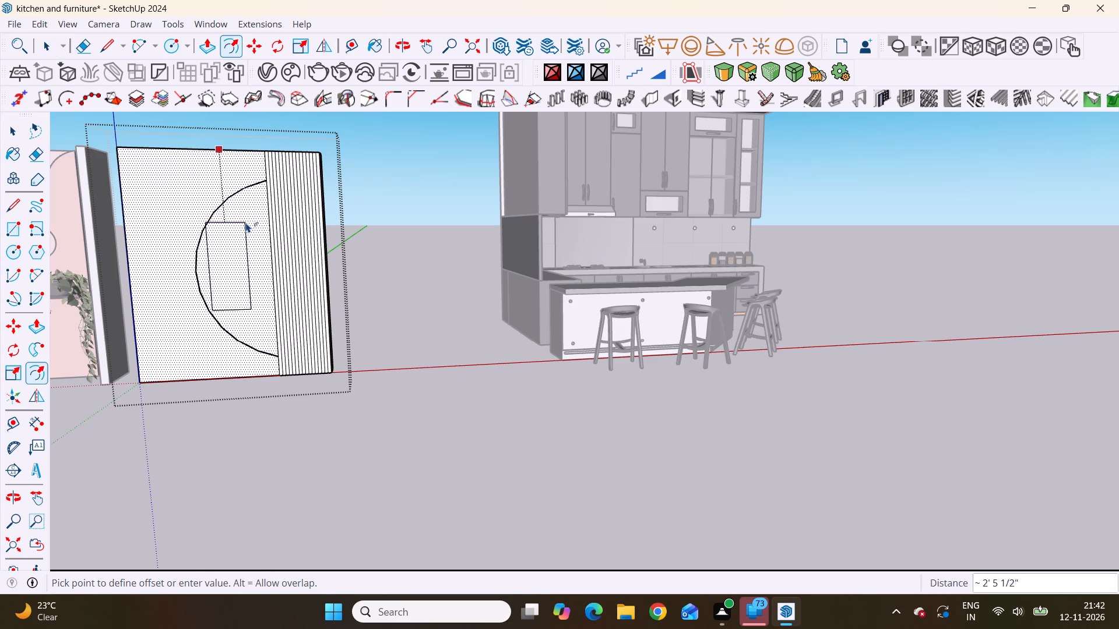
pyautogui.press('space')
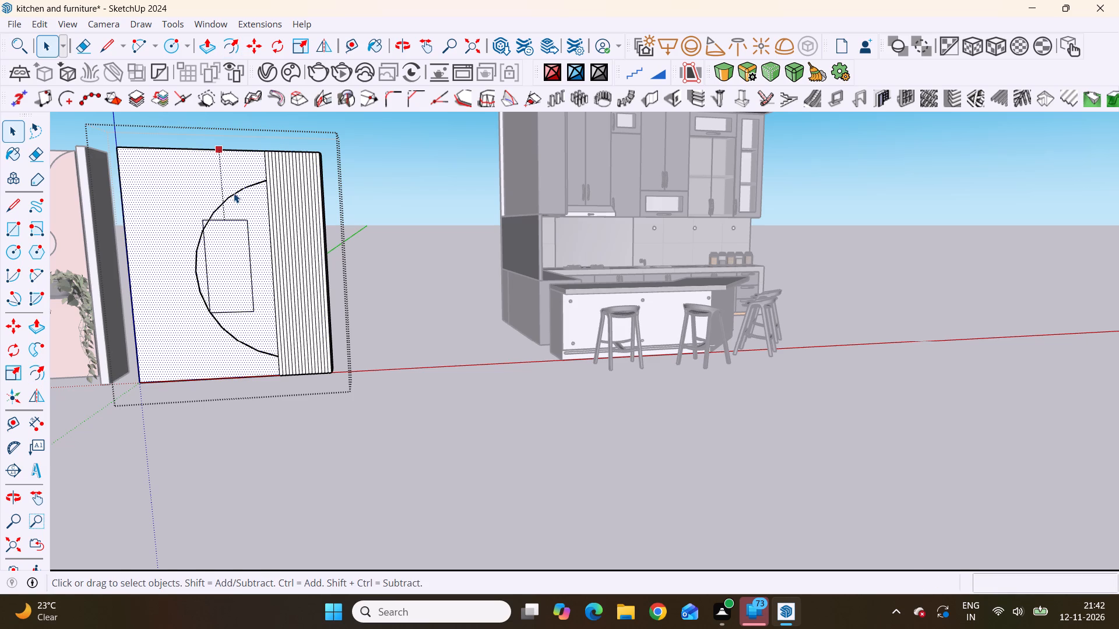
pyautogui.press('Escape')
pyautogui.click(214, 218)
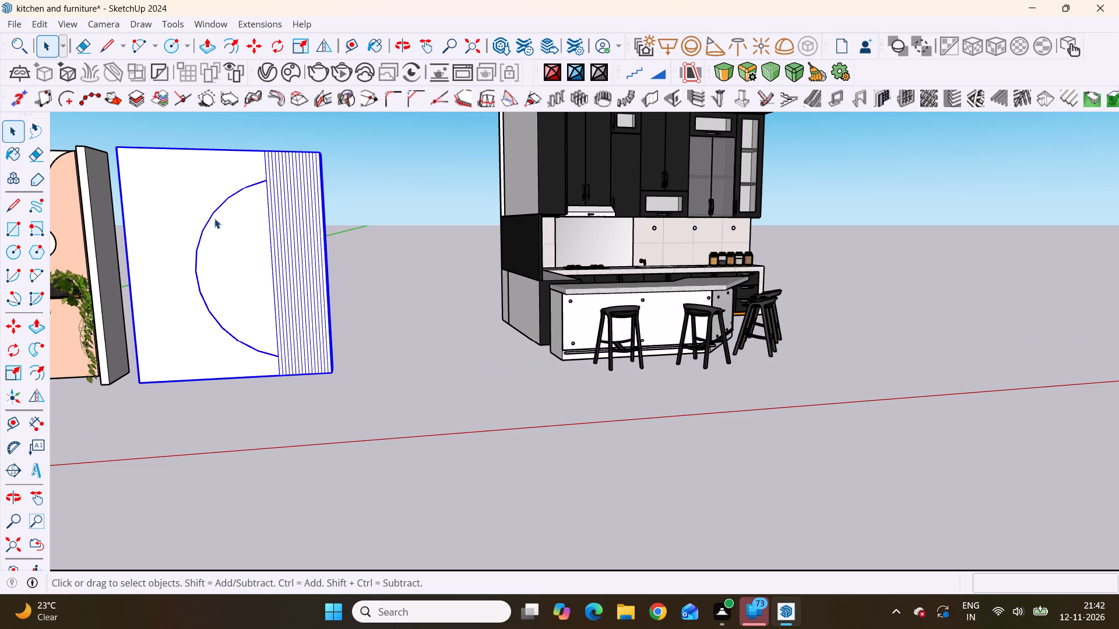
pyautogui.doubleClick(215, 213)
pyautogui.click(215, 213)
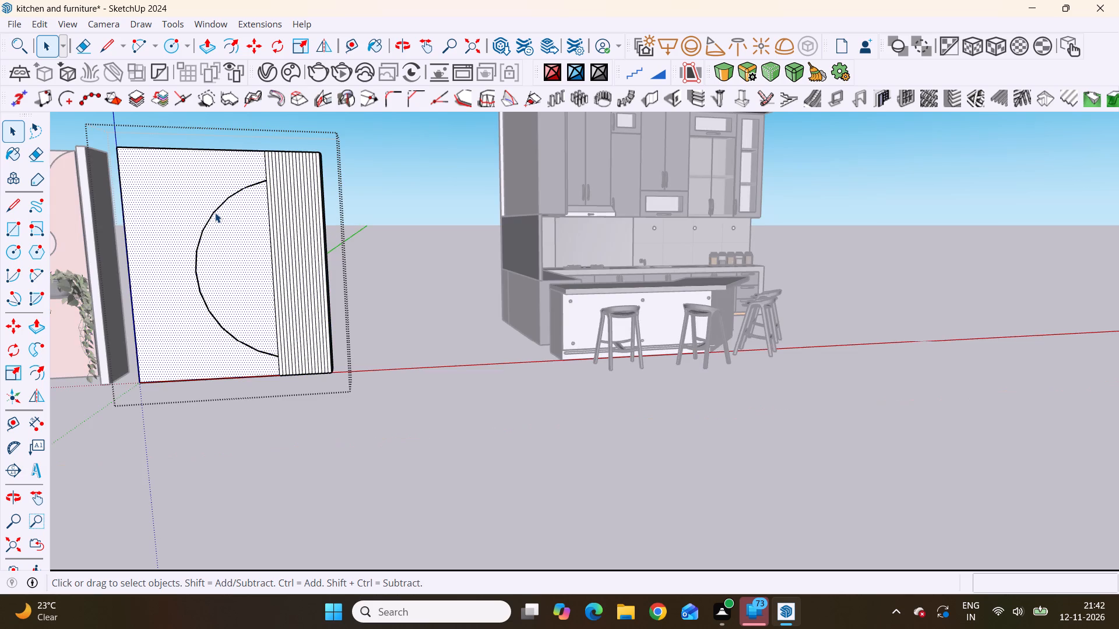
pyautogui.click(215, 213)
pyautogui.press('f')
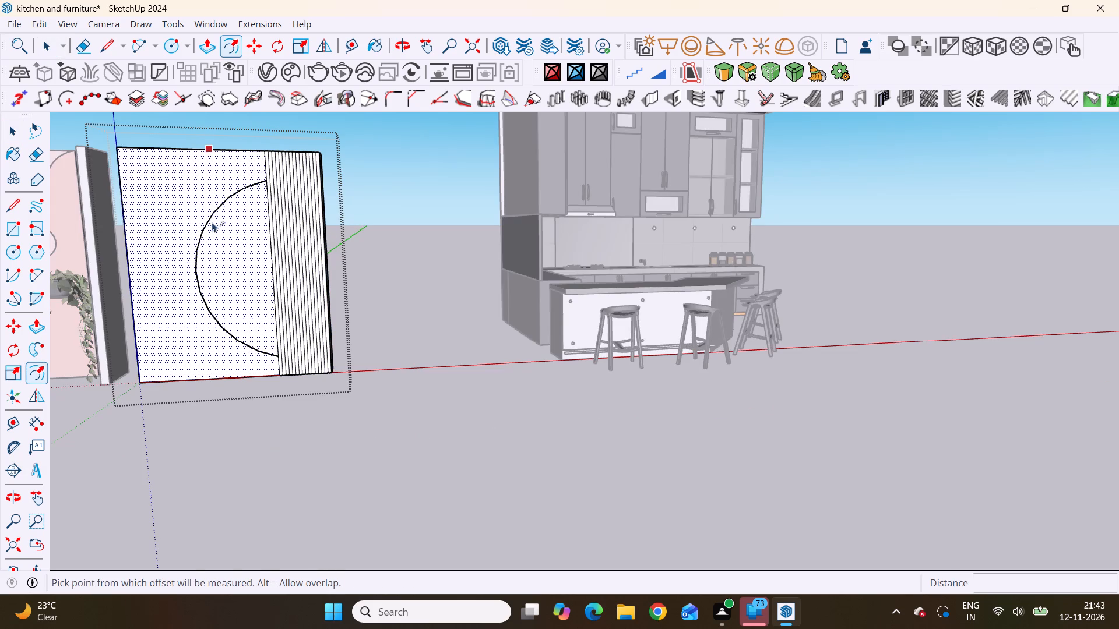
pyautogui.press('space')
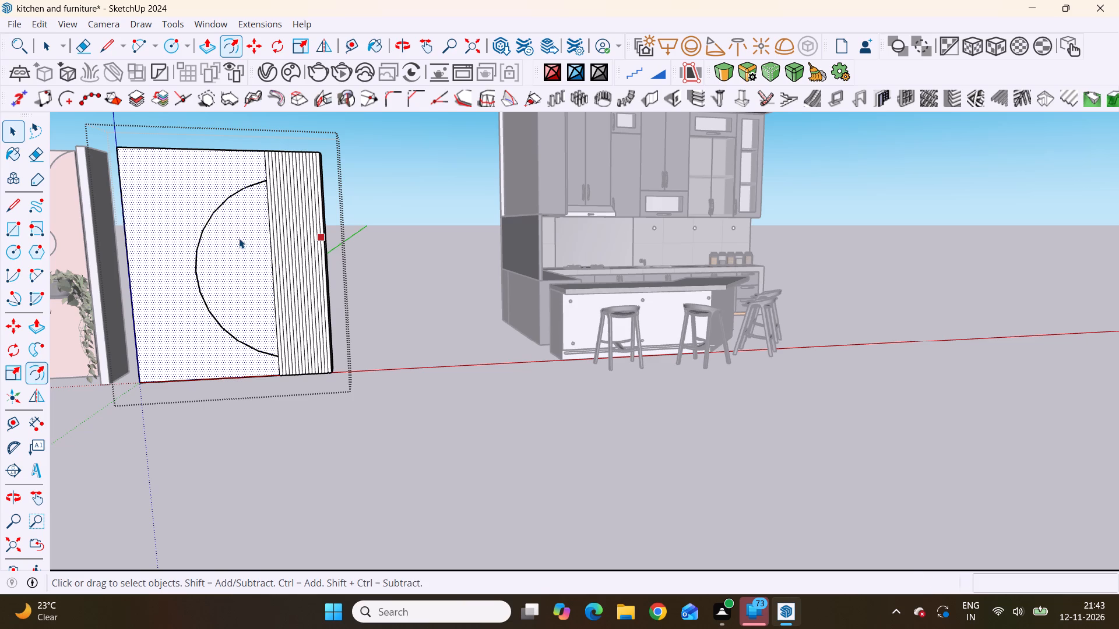
# Check whether the arc divides the panel's plain front face by selecting the area inside it and the arc itself.
pyautogui.click(239, 238)
pyautogui.doubleClick(239, 238)
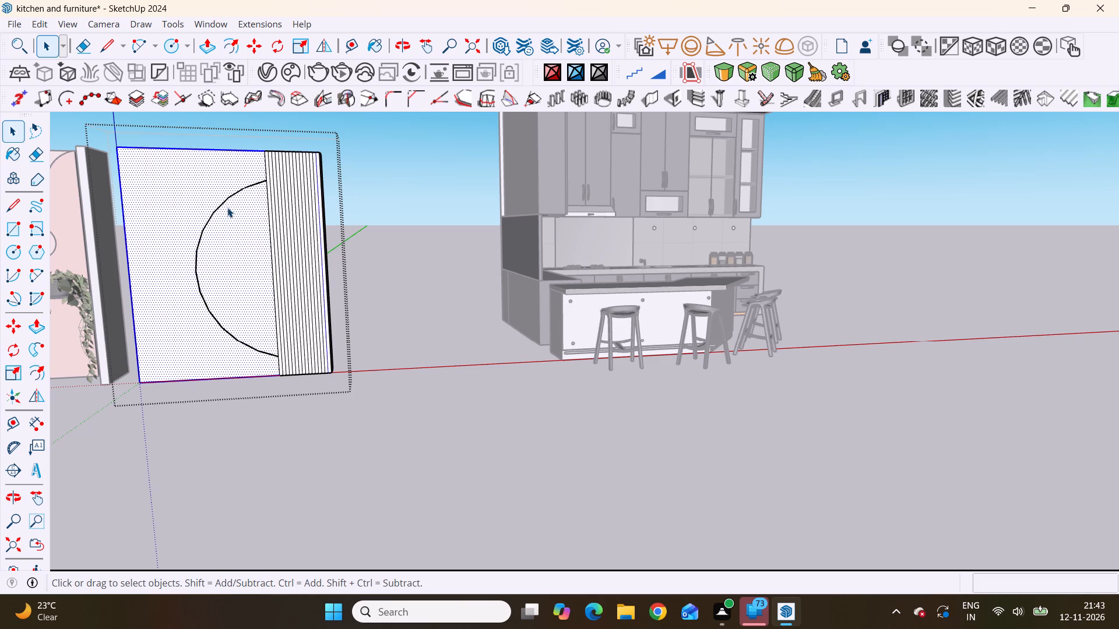
pyautogui.doubleClick(226, 202)
pyautogui.doubleClick(226, 202)
pyautogui.tripleClick(226, 202)
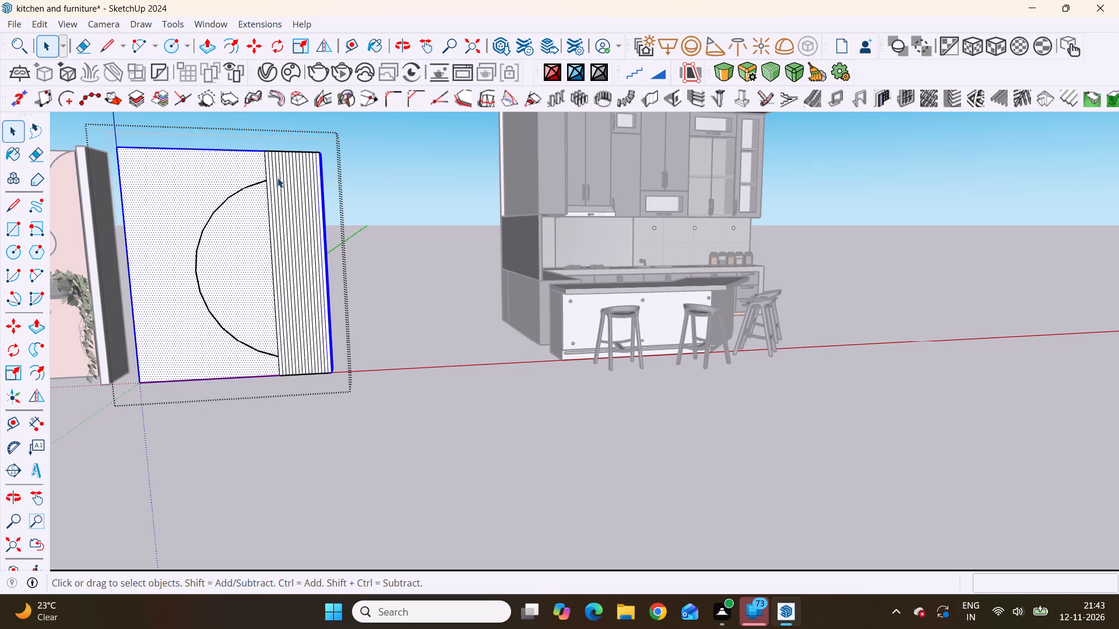
pyautogui.scroll(-1, 161, 218)
pyautogui.scroll(-3, 223, 264)
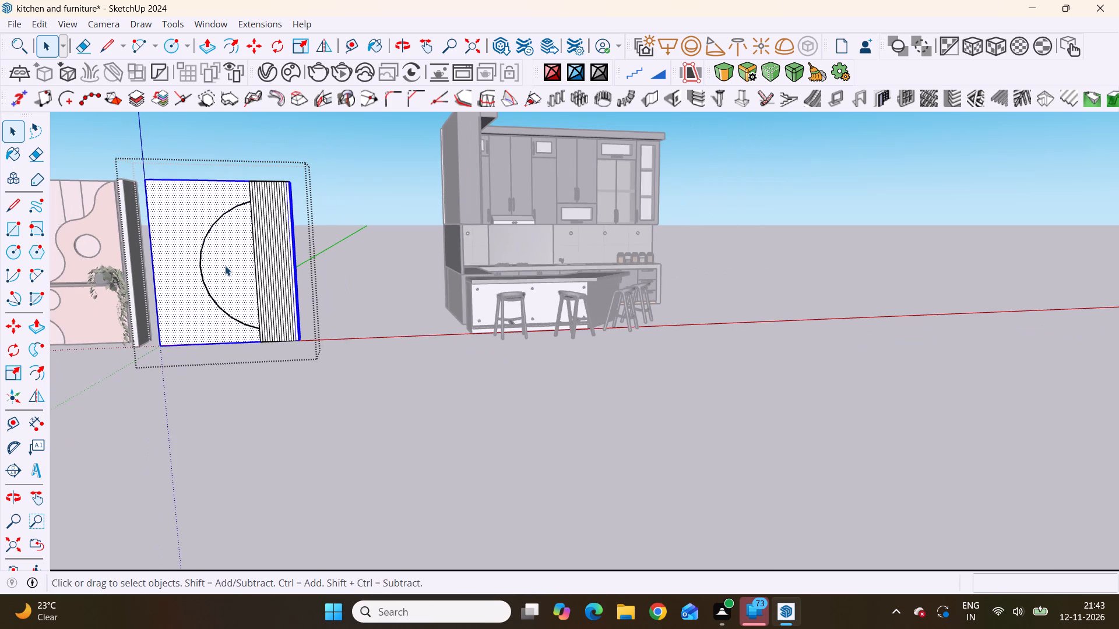
pyautogui.moveTo(216, 249); pyautogui.dragTo(259, 197, button='middle')
pyautogui.scroll(2, 262, 199)
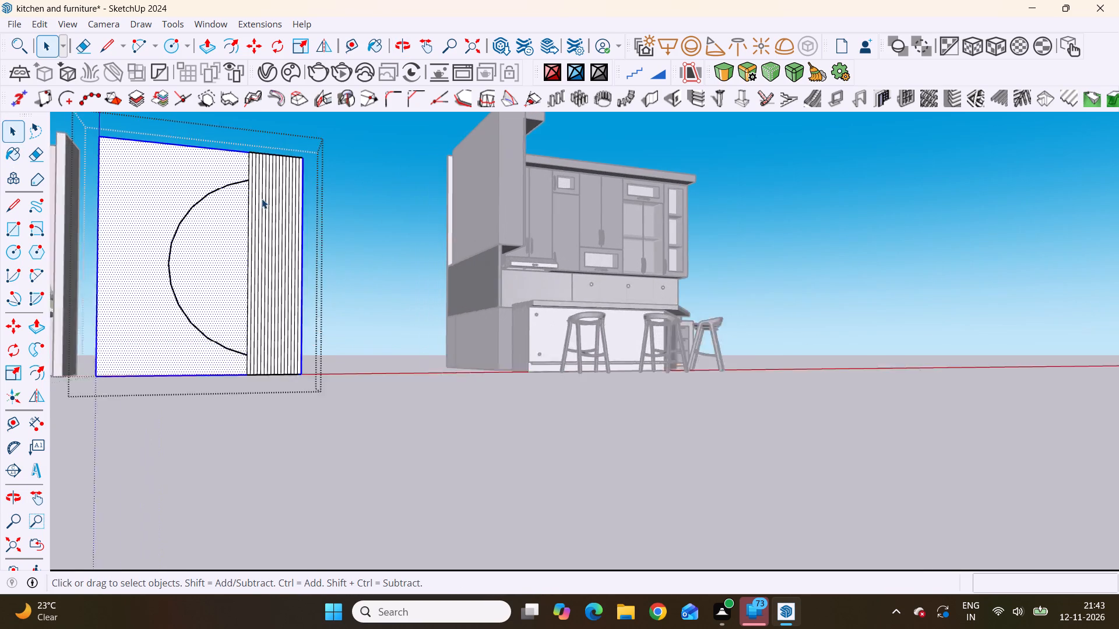
pyautogui.scroll(2, 262, 199)
pyautogui.doubleClick(413, 192)
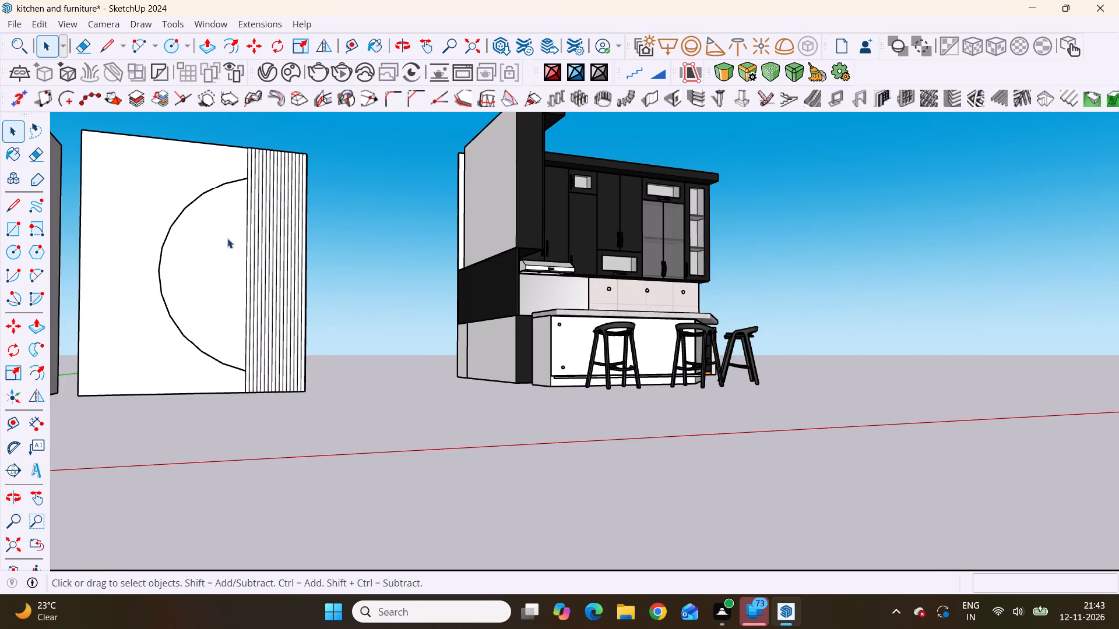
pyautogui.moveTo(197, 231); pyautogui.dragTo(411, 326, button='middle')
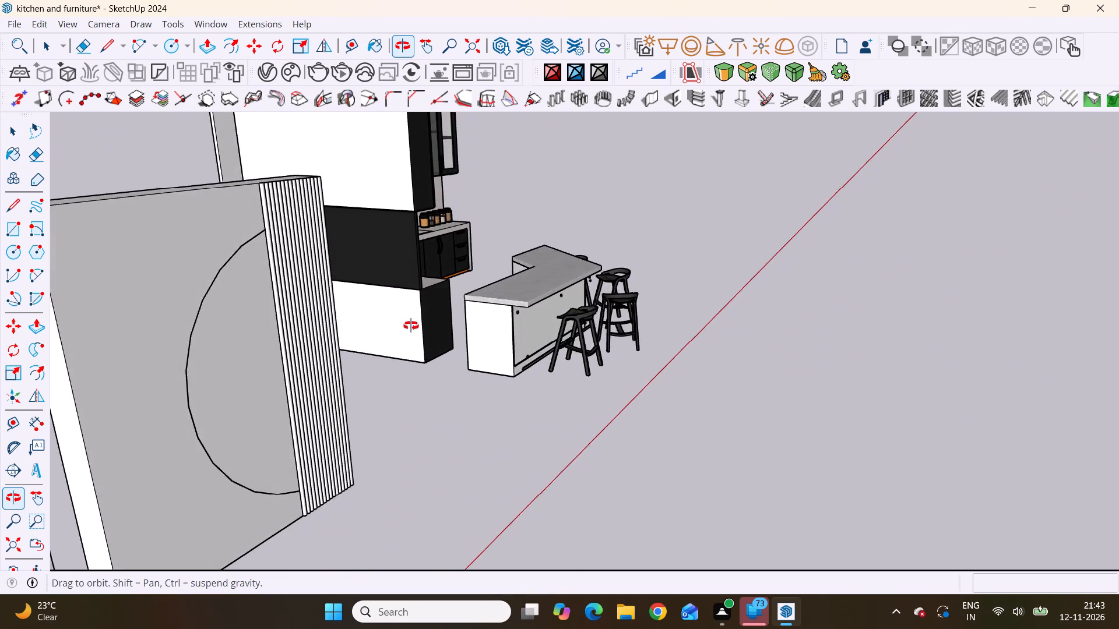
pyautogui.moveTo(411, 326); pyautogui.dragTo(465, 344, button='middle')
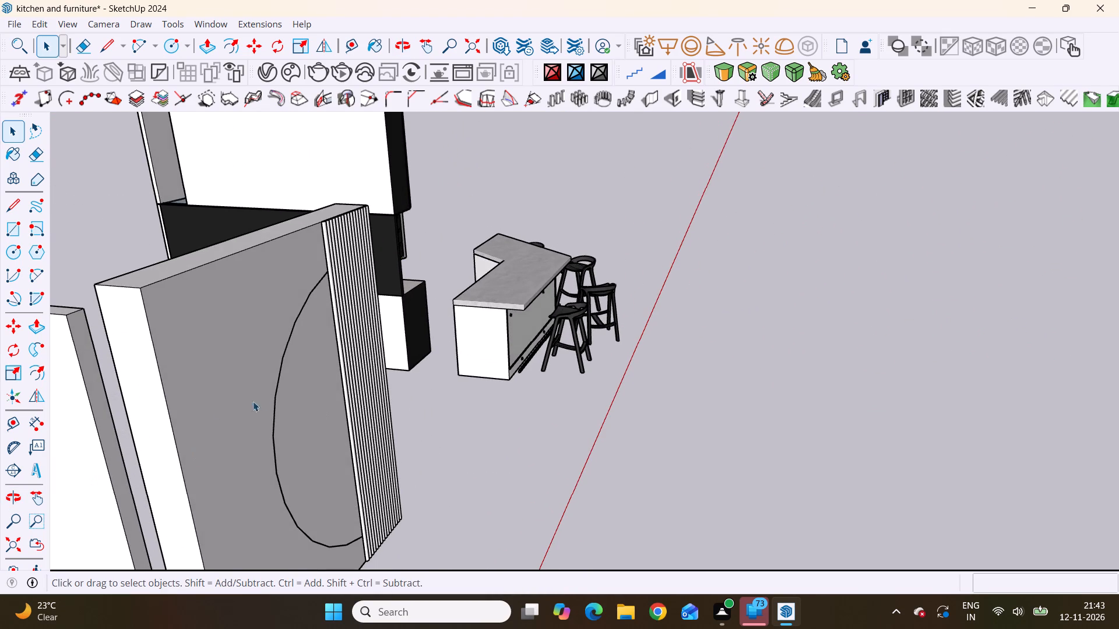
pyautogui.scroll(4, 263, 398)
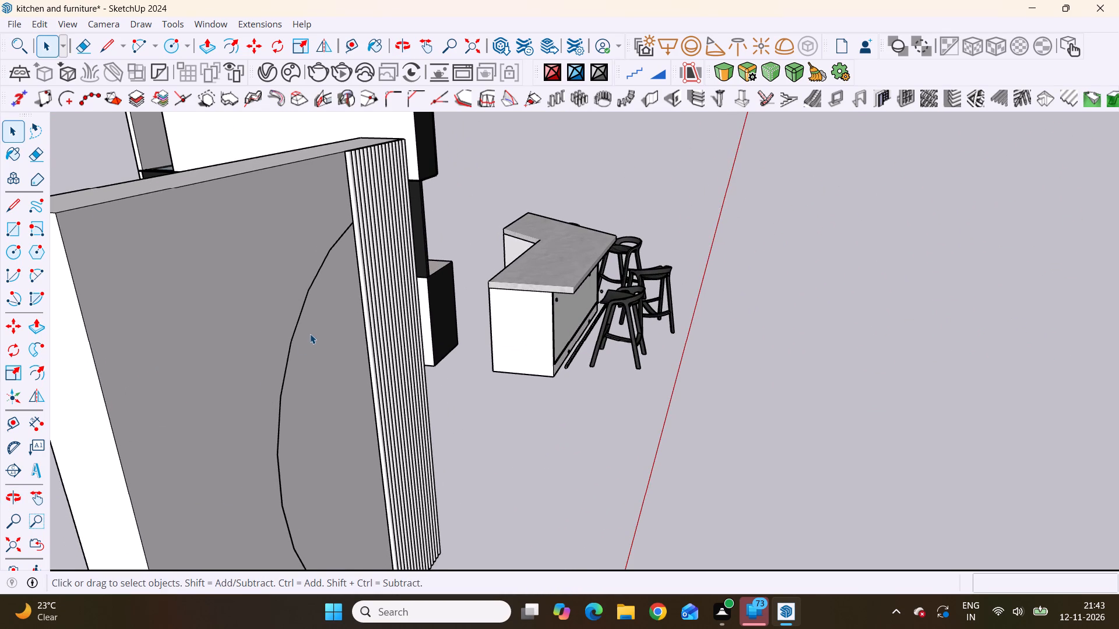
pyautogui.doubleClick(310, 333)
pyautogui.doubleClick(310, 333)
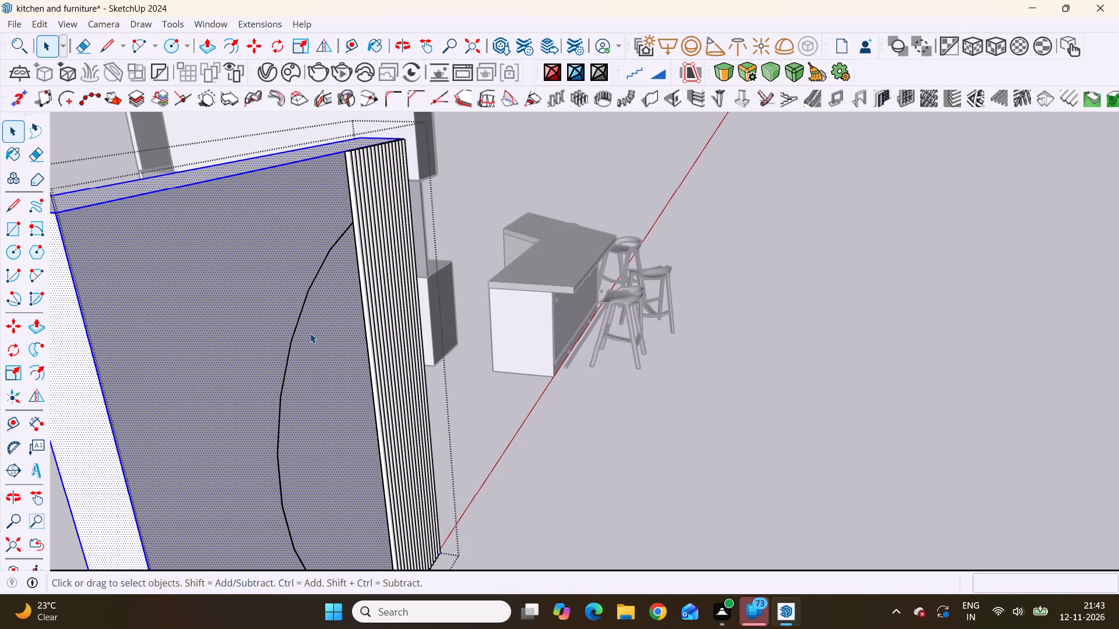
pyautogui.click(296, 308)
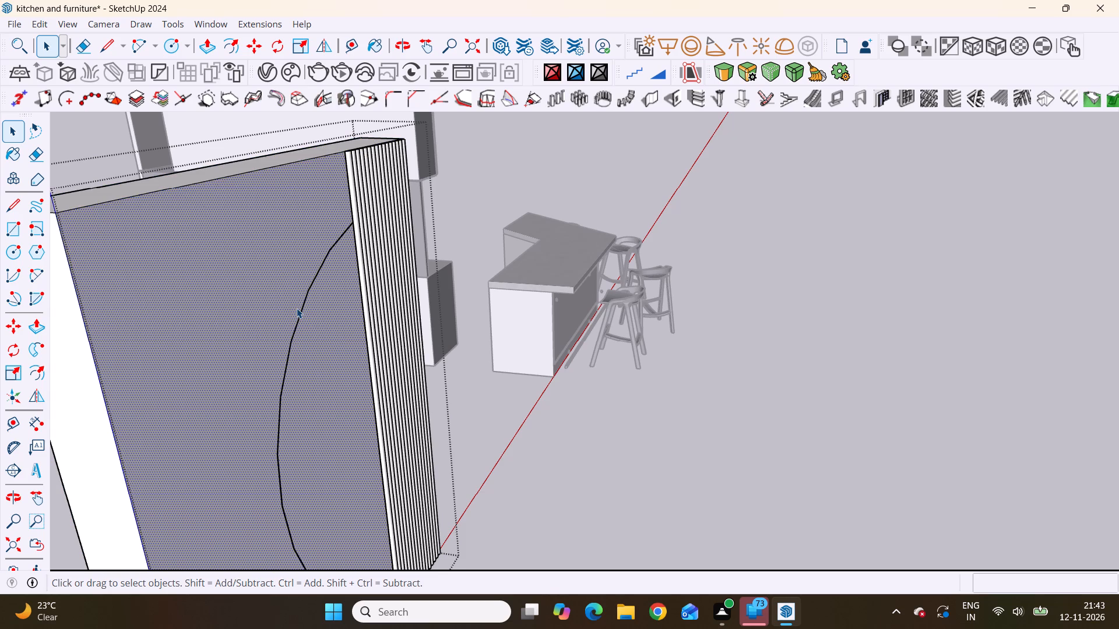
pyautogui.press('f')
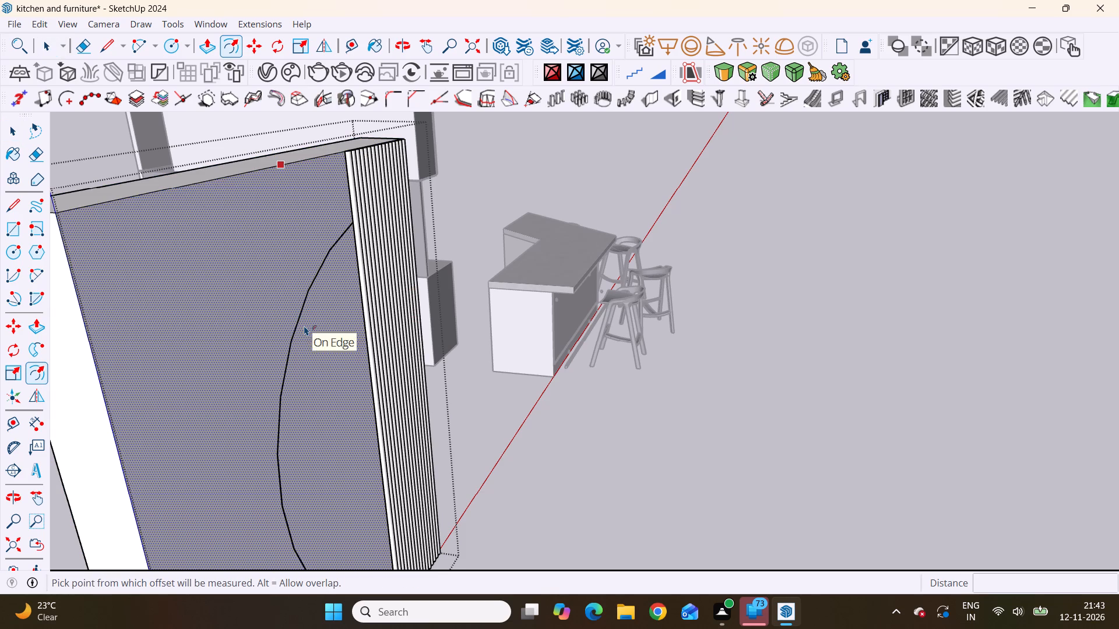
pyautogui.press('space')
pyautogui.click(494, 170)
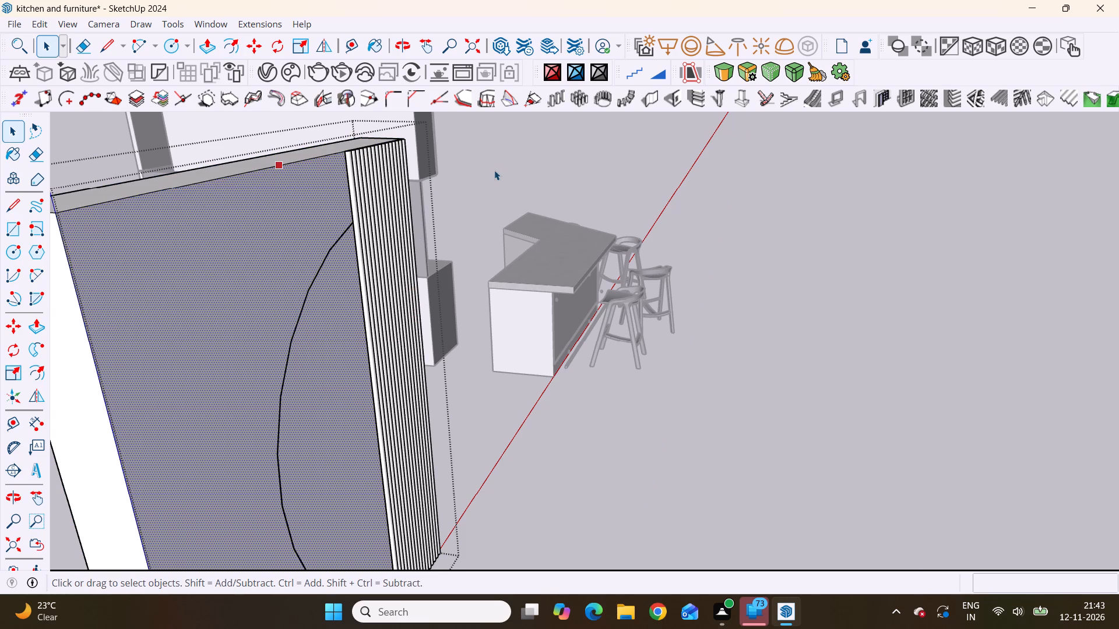
# Reopen the fluted panel's group and examine, by selecting at the arc, whether it is a separate edge bounding its own face.
pyautogui.click(297, 333)
pyautogui.doubleClick(297, 333)
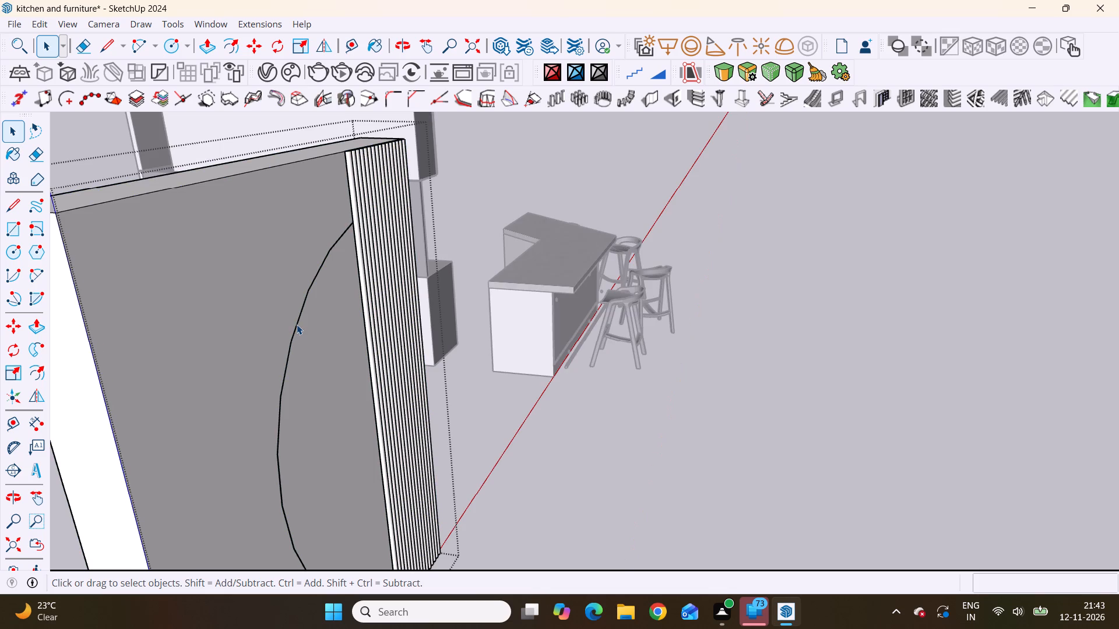
pyautogui.click(295, 323)
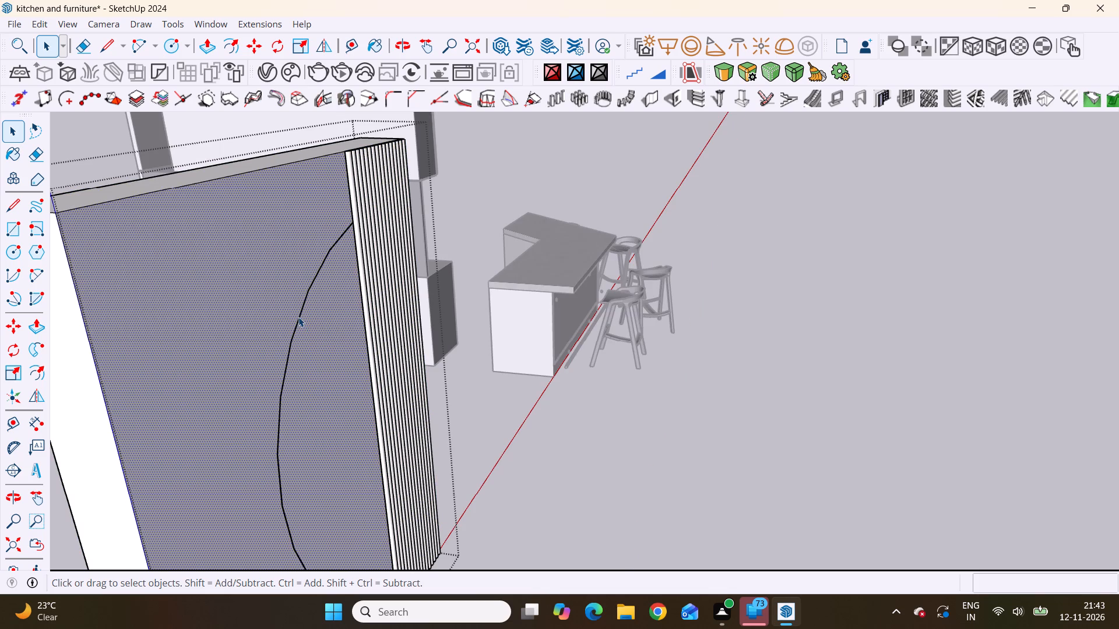
pyautogui.click(301, 316)
pyautogui.doubleClick(301, 316)
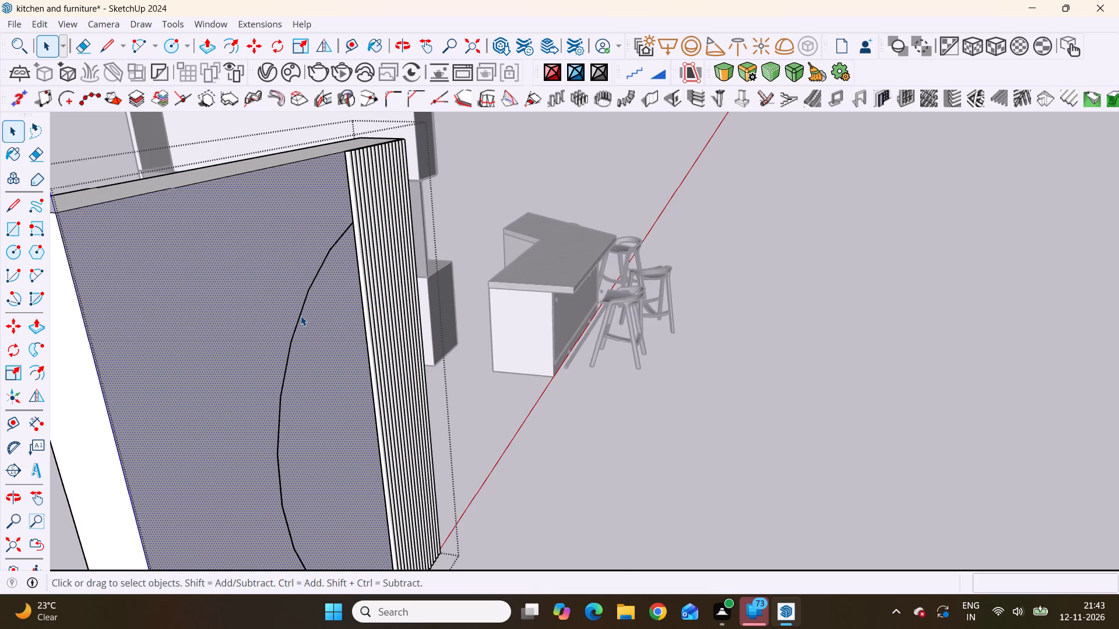
pyautogui.click(301, 316)
pyautogui.scroll(-9, 317, 321)
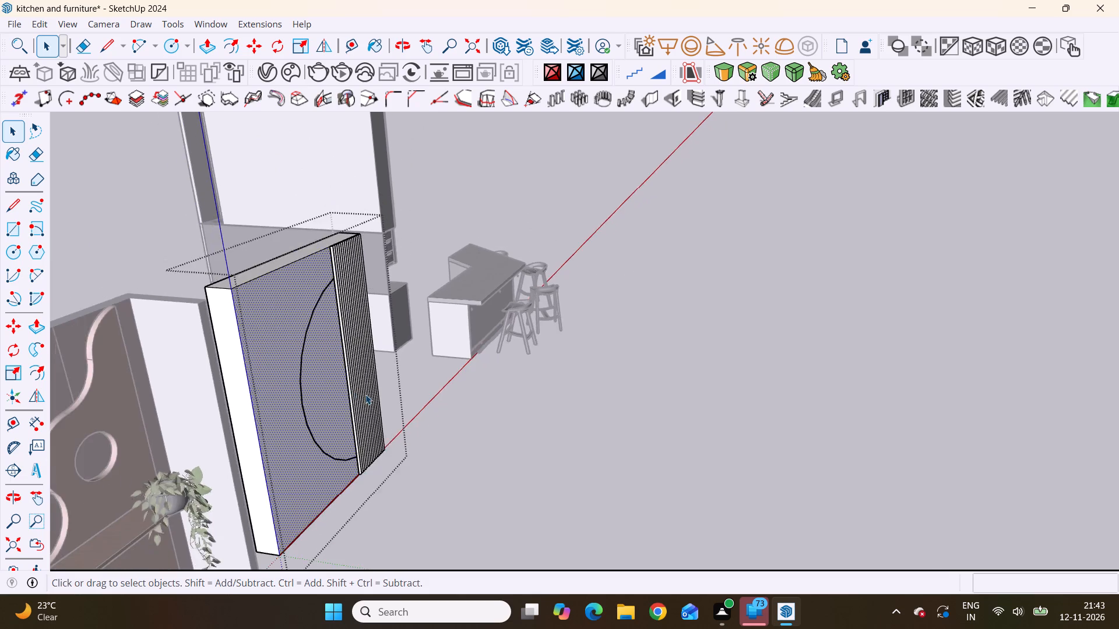
pyautogui.moveTo(366, 394); pyautogui.dragTo(76, 369, button='middle')
pyautogui.scroll(2, 388, 330)
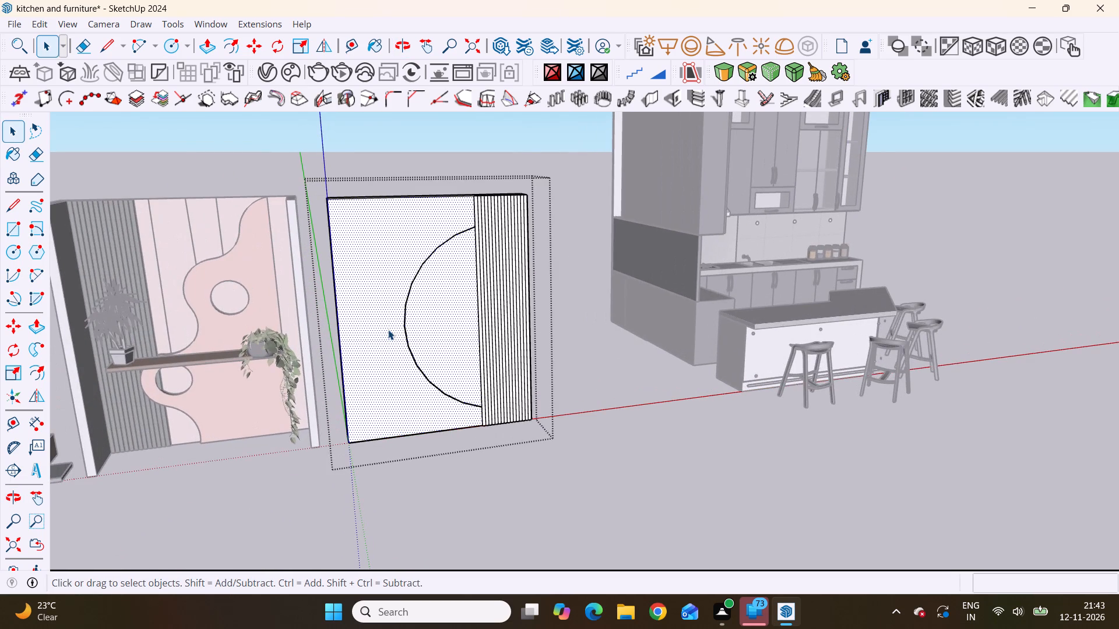
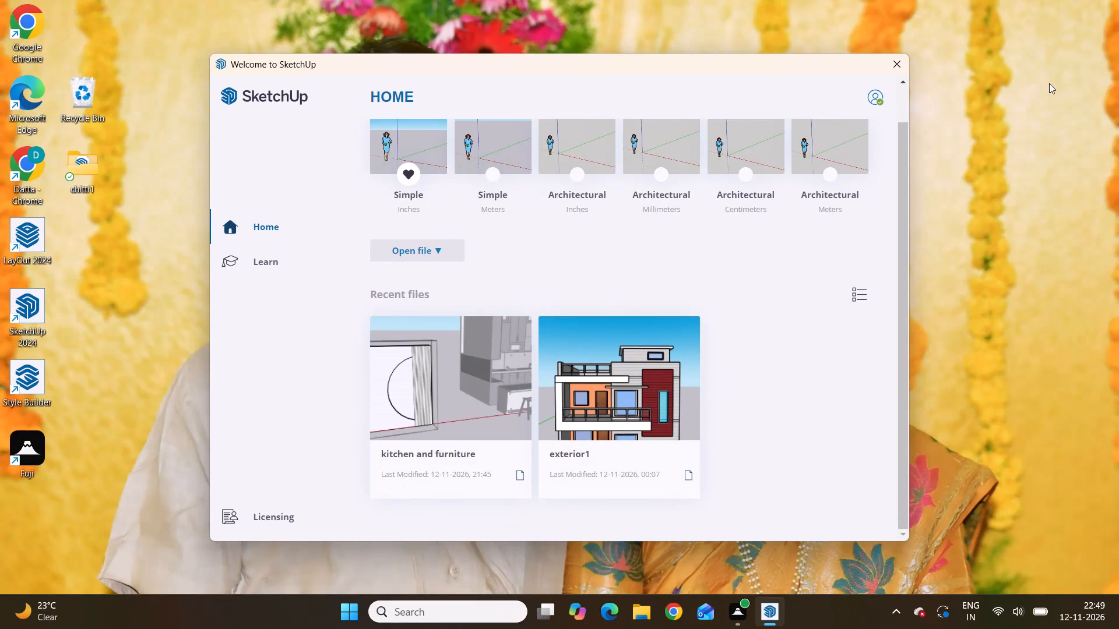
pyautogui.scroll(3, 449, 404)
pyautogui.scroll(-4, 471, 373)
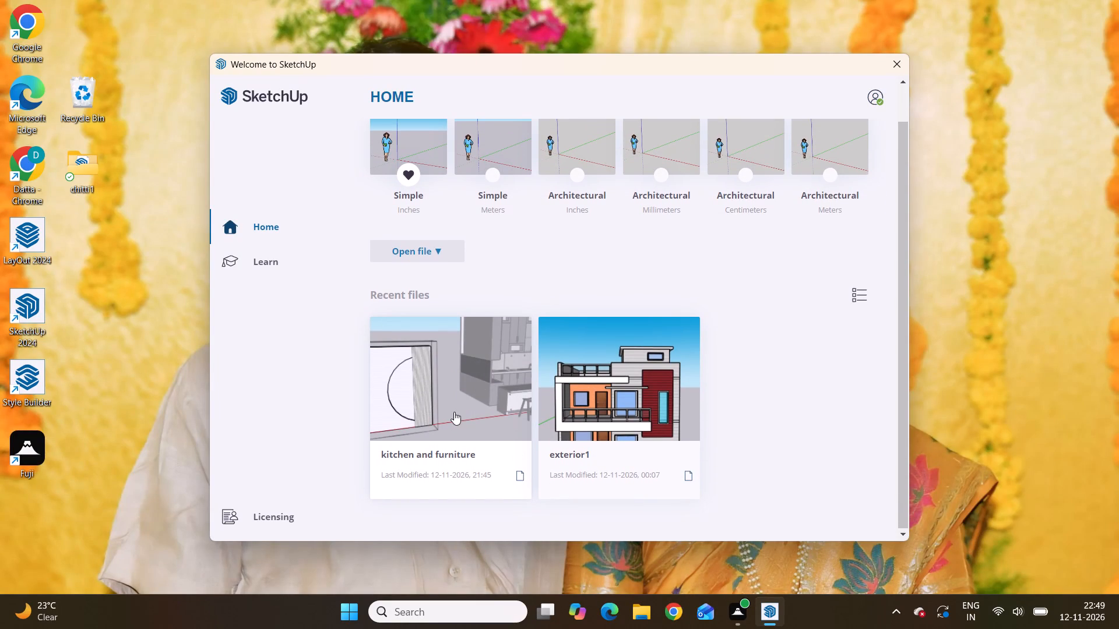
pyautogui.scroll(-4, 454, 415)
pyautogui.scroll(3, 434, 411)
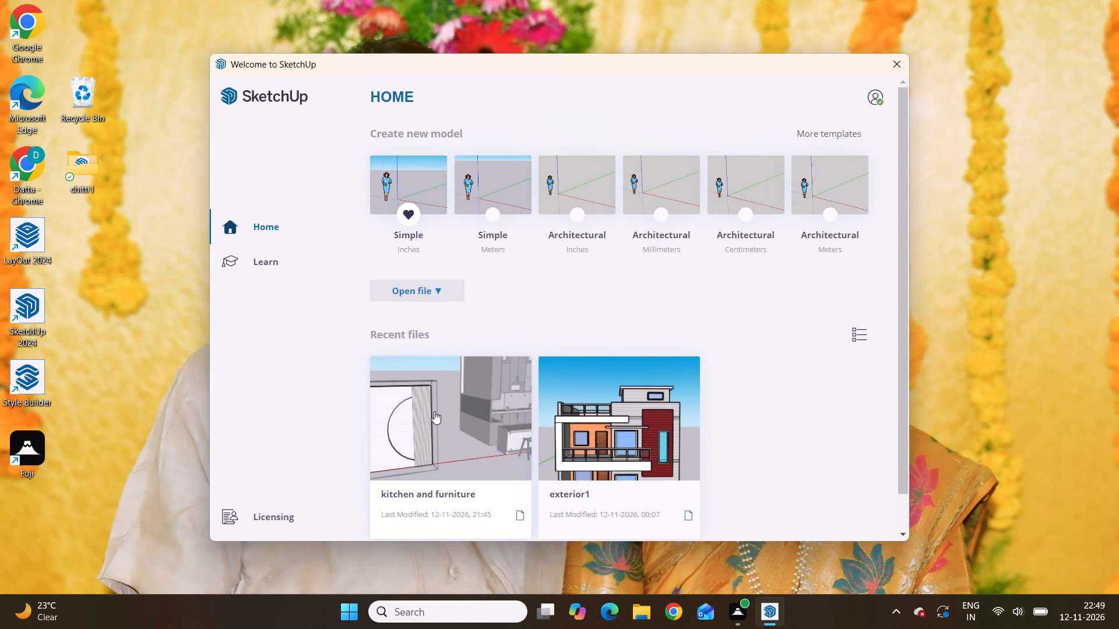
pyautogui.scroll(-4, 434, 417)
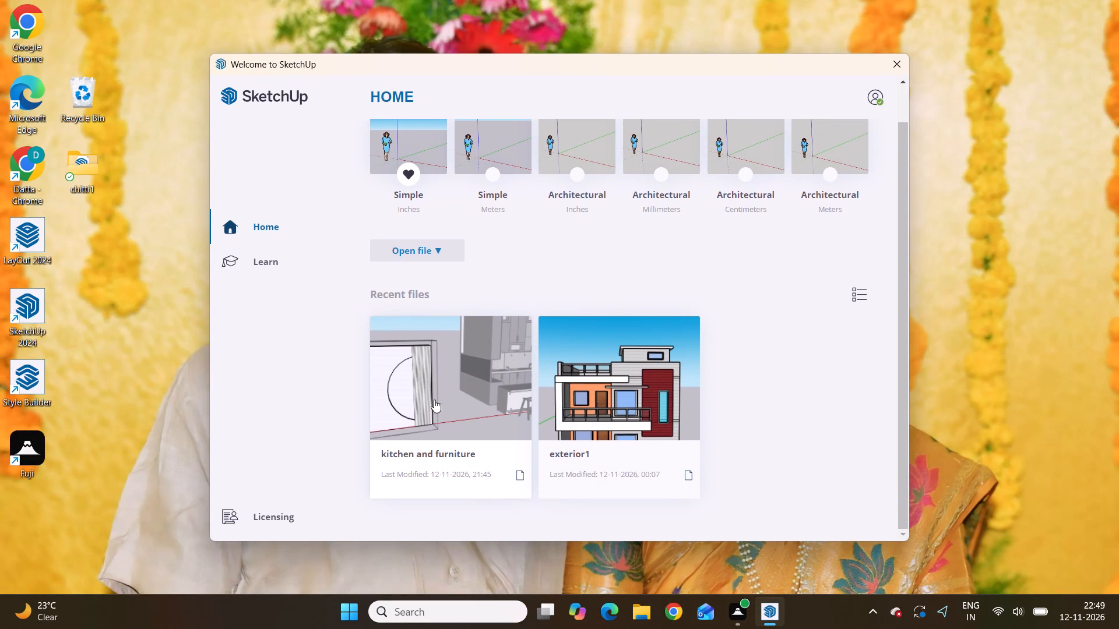
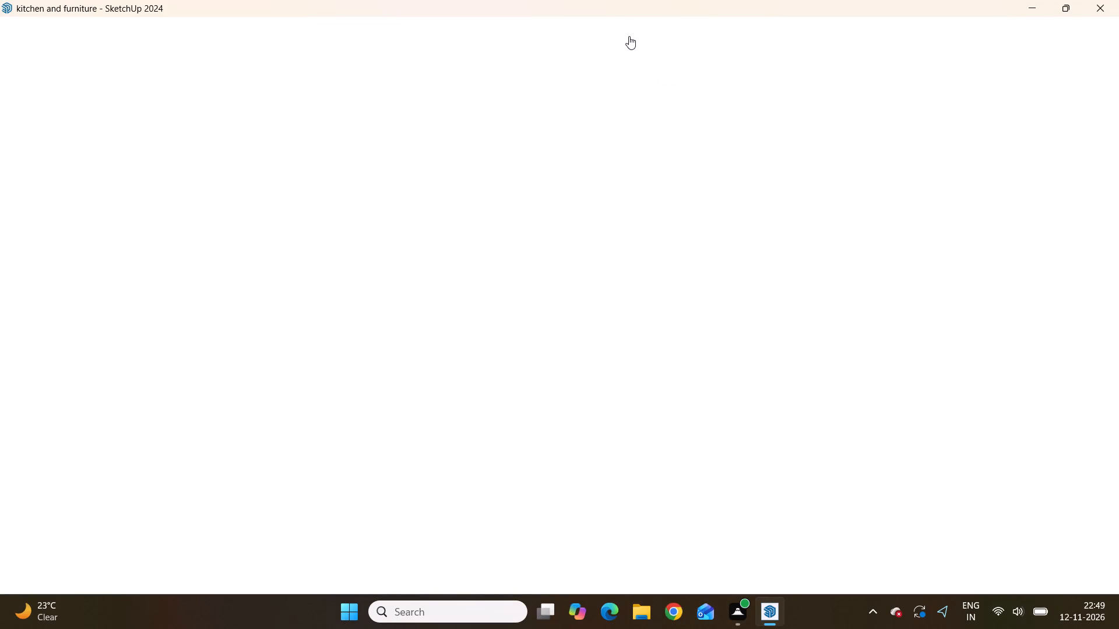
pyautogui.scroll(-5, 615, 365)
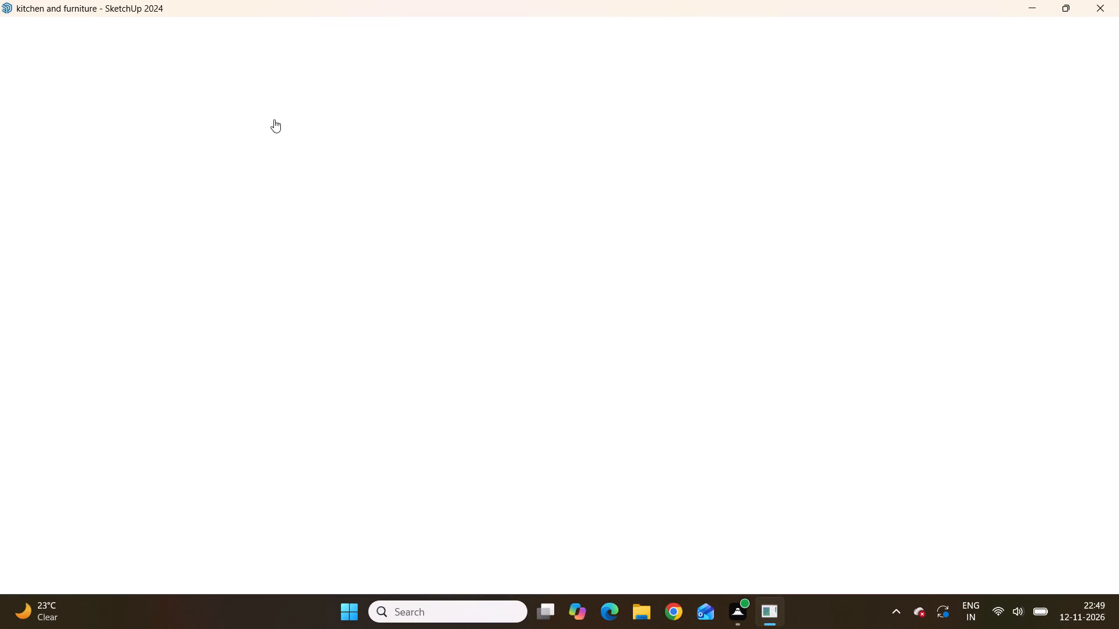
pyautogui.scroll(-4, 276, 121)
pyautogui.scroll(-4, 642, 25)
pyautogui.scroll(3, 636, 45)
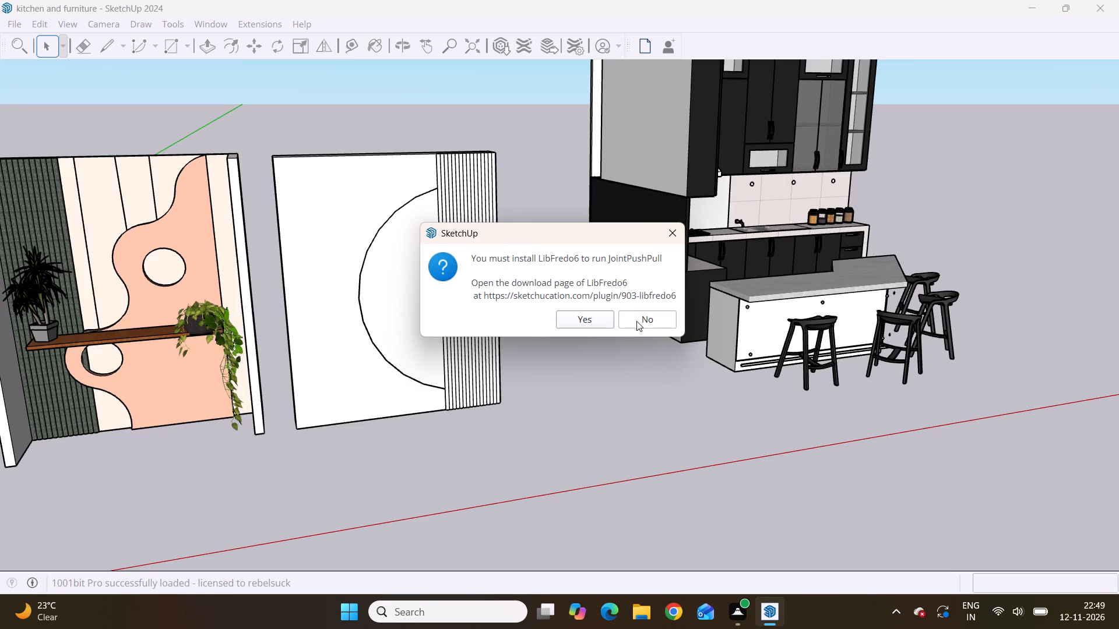
# Decline opening the LibFredo6 download page and dismiss the Extension Errors report.
pyautogui.click(639, 321)
pyautogui.scroll(-20, 503, 228)
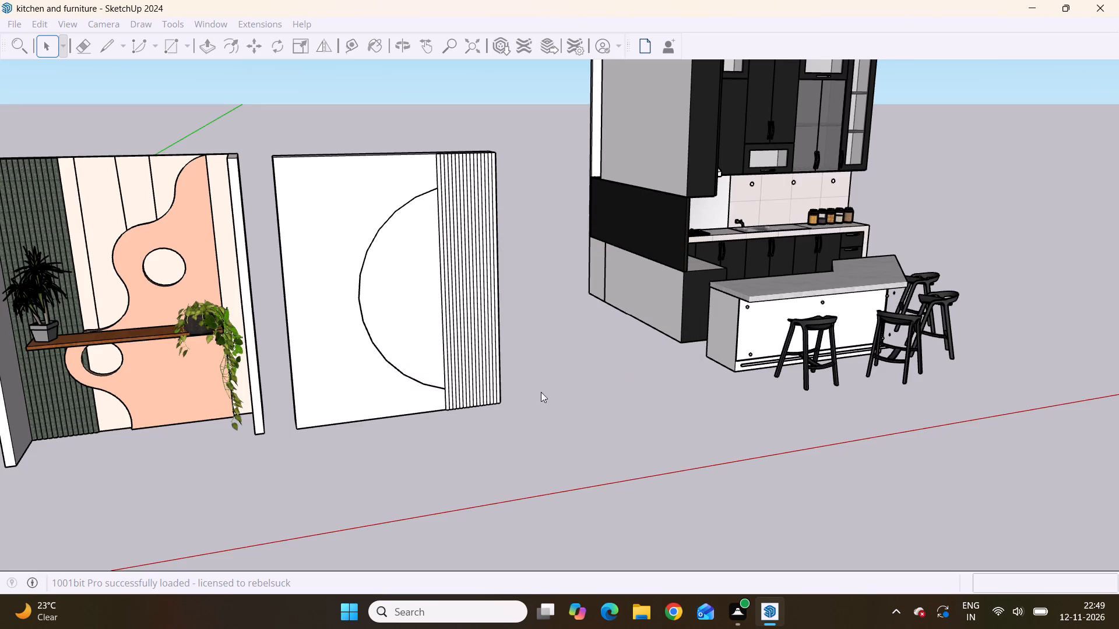
pyautogui.scroll(-8, 541, 392)
pyautogui.scroll(-6, 711, 398)
pyautogui.scroll(-13, 664, 234)
pyautogui.moveTo(876, 346); pyautogui.dragTo(543, 329, button='middle')
pyautogui.scroll(-1, 549, 331)
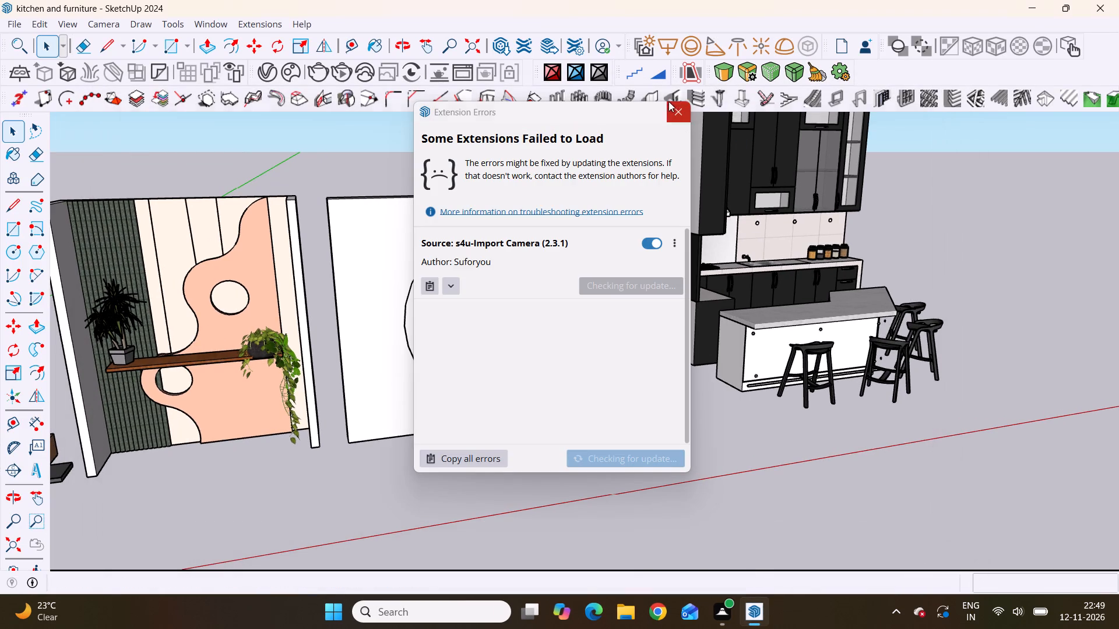
pyautogui.click(674, 112)
# Examine the overall scene with the curved desk, decorated wall unit, fluted arc panel and kitchen.
pyautogui.scroll(-7, 676, 326)
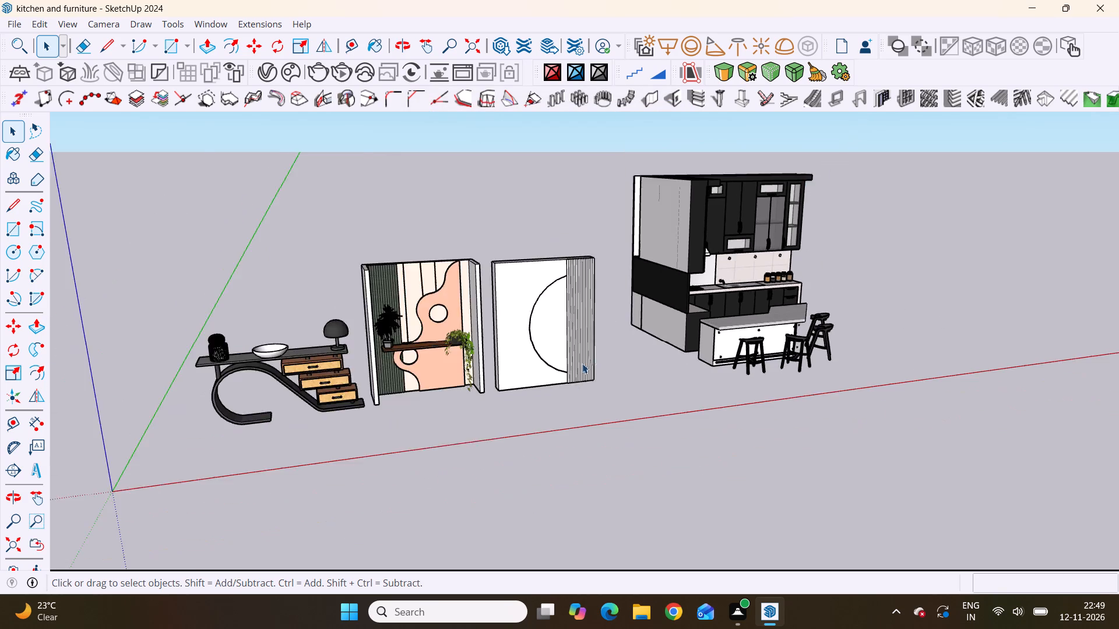
pyautogui.scroll(-9, 582, 363)
pyautogui.moveTo(674, 367); pyautogui.dragTo(663, 383, button='middle')
pyautogui.scroll(5, 517, 347)
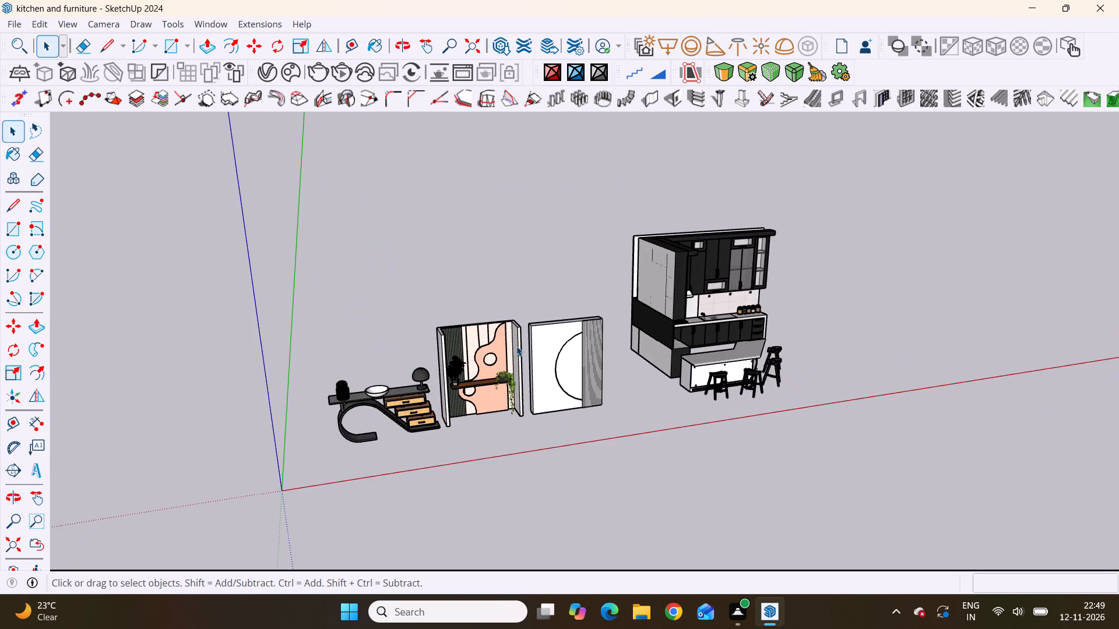
pyautogui.scroll(-5, 501, 319)
pyautogui.scroll(-4, 534, 376)
pyautogui.moveTo(582, 372); pyautogui.dragTo(538, 358, button='middle')
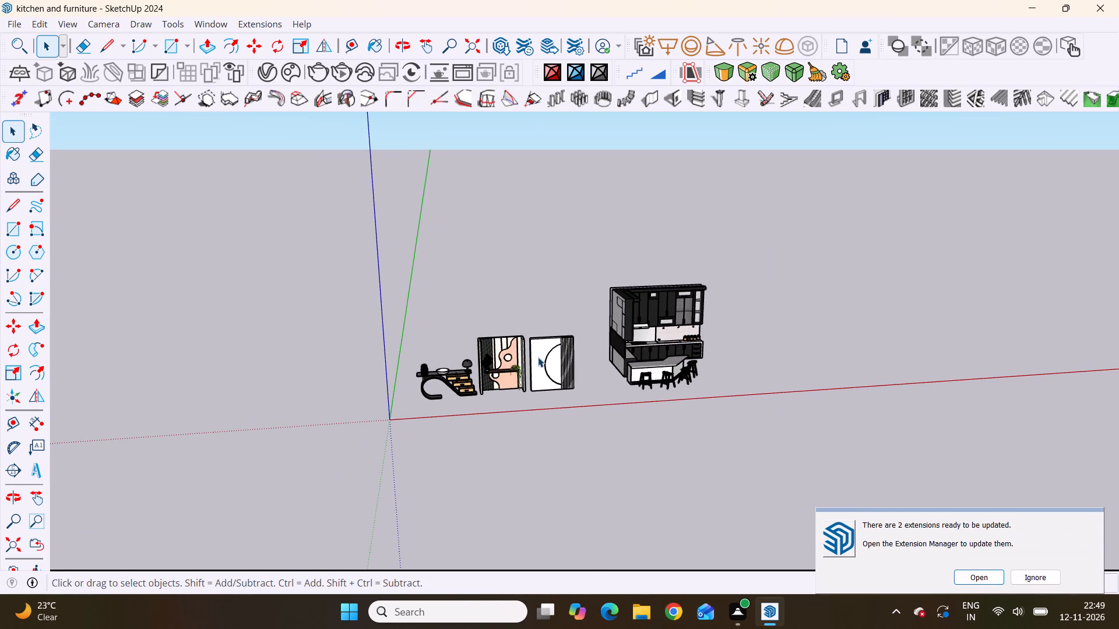
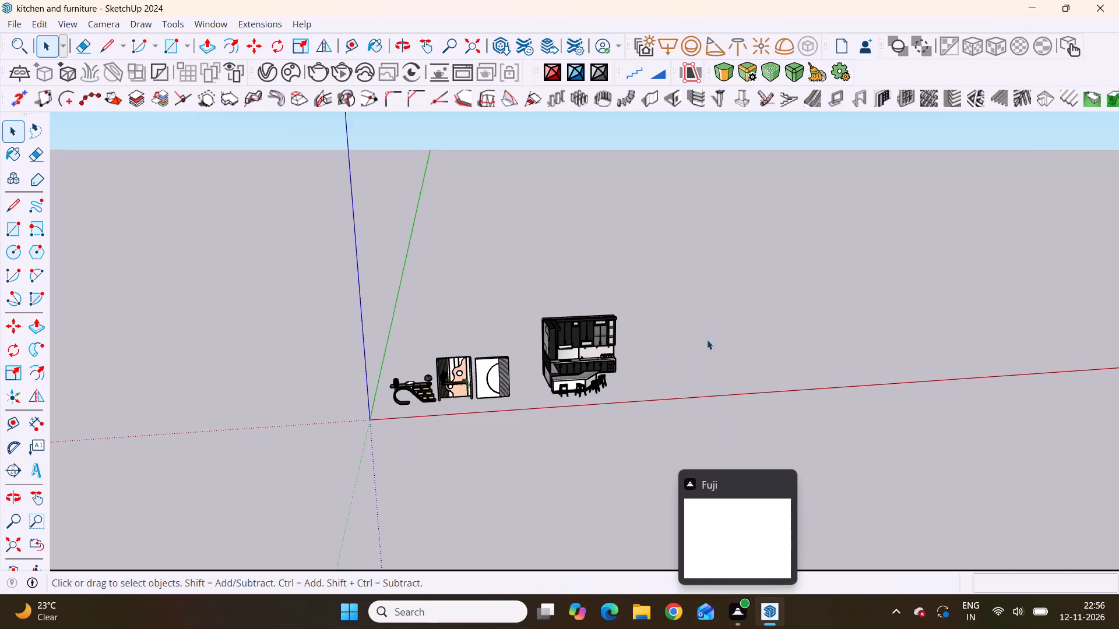
# Examine the white wall panel with the half-circle outline and vertical fluting, beside the kitchen model.
pyautogui.scroll(4, 594, 394)
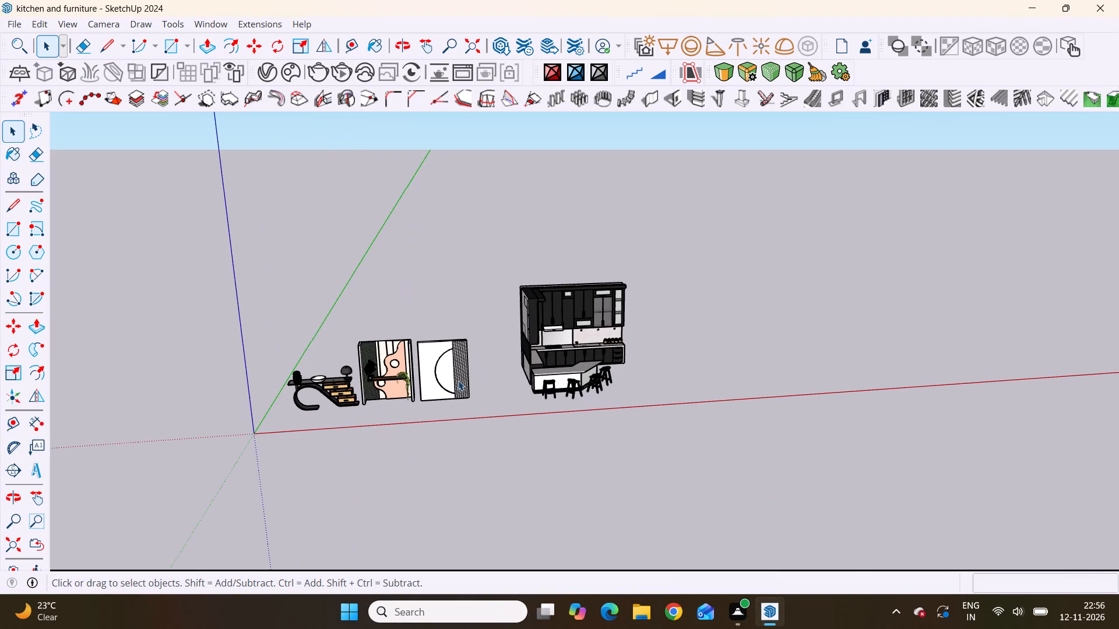
pyautogui.moveTo(449, 377); pyautogui.dragTo(438, 310, button='middle')
pyautogui.moveTo(438, 310); pyautogui.dragTo(448, 345, button='middle')
pyautogui.scroll(1, 448, 345)
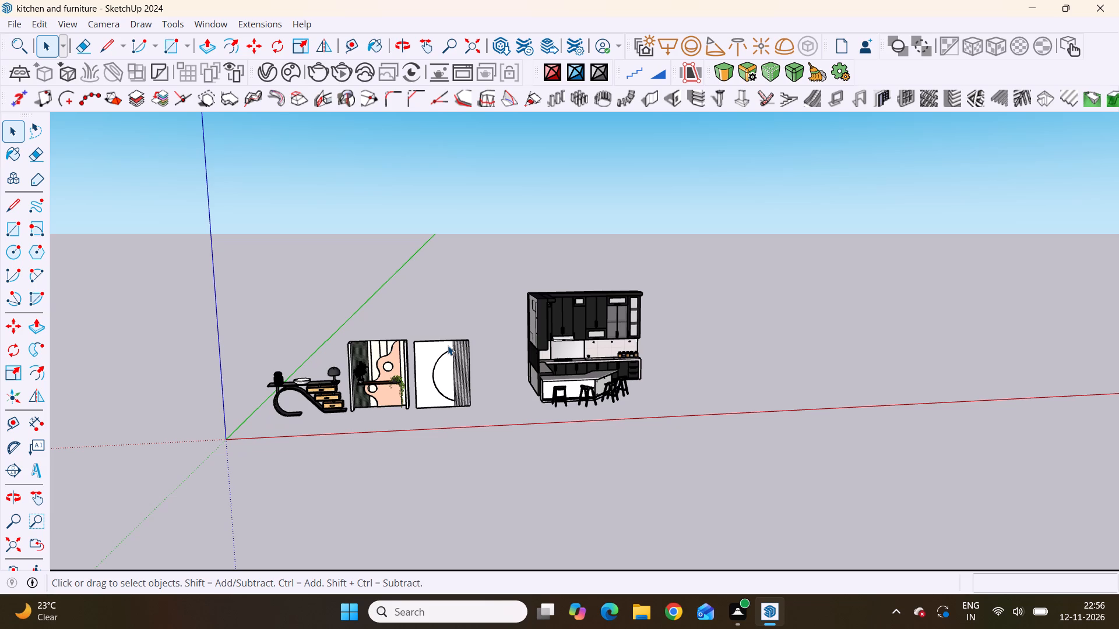
pyautogui.scroll(3, 388, 363)
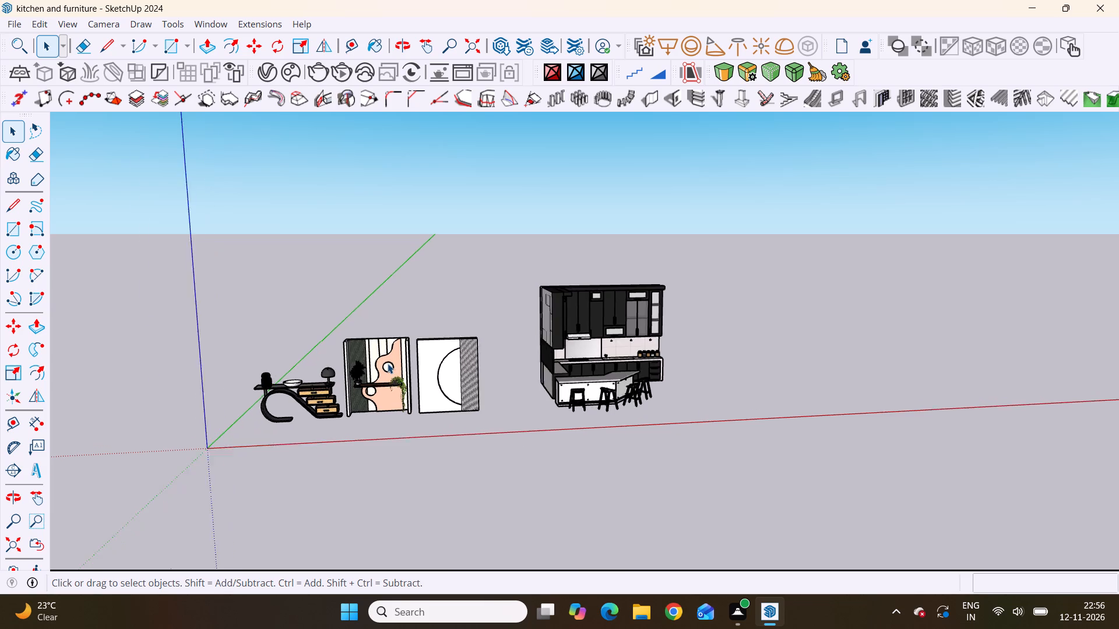
pyautogui.scroll(2, 455, 373)
pyautogui.moveTo(439, 415); pyautogui.dragTo(438, 381, button='middle')
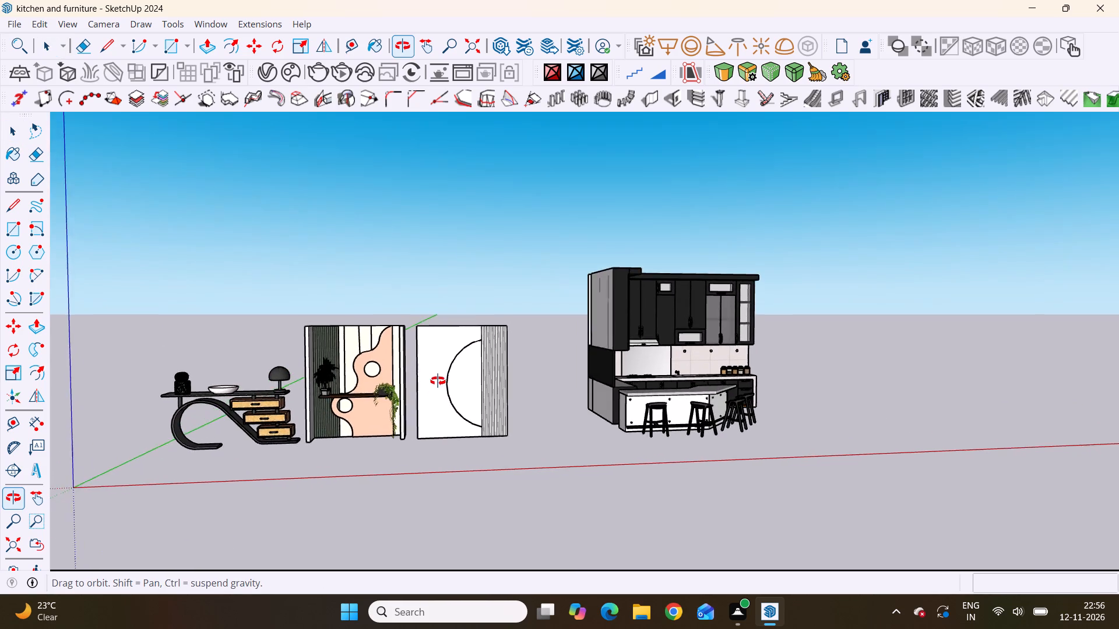
pyautogui.moveTo(438, 381); pyautogui.dragTo(455, 367, button='middle')
pyautogui.scroll(5, 452, 366)
pyautogui.moveTo(455, 370); pyautogui.dragTo(585, 450, button='middle')
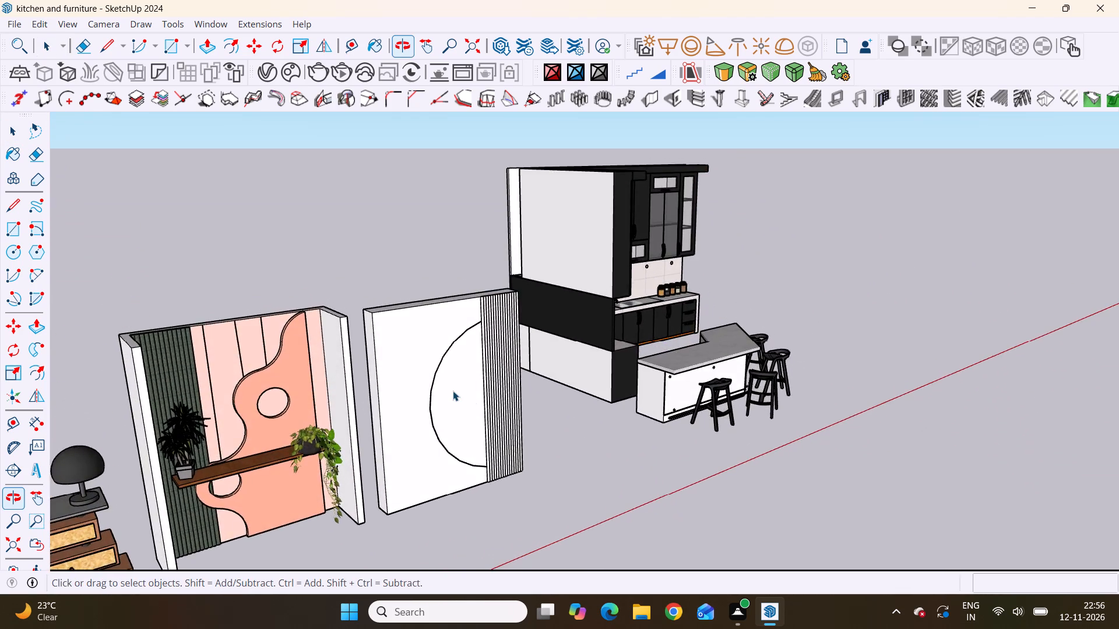
pyautogui.scroll(8, 453, 388)
pyautogui.moveTo(439, 361); pyautogui.dragTo(522, 384, button='middle')
pyautogui.scroll(1, 522, 384)
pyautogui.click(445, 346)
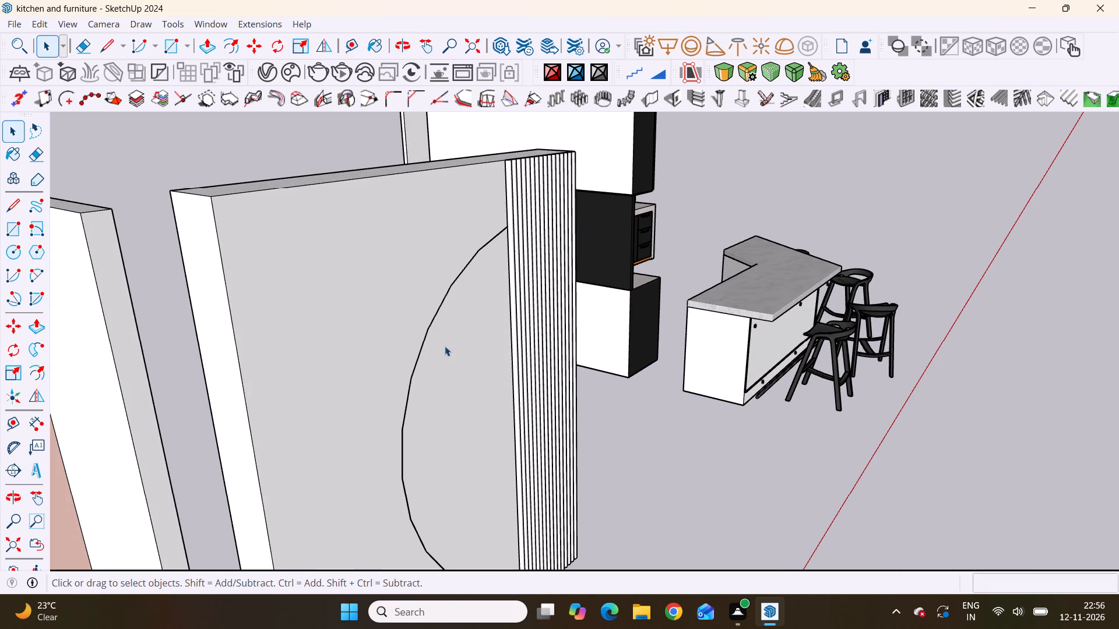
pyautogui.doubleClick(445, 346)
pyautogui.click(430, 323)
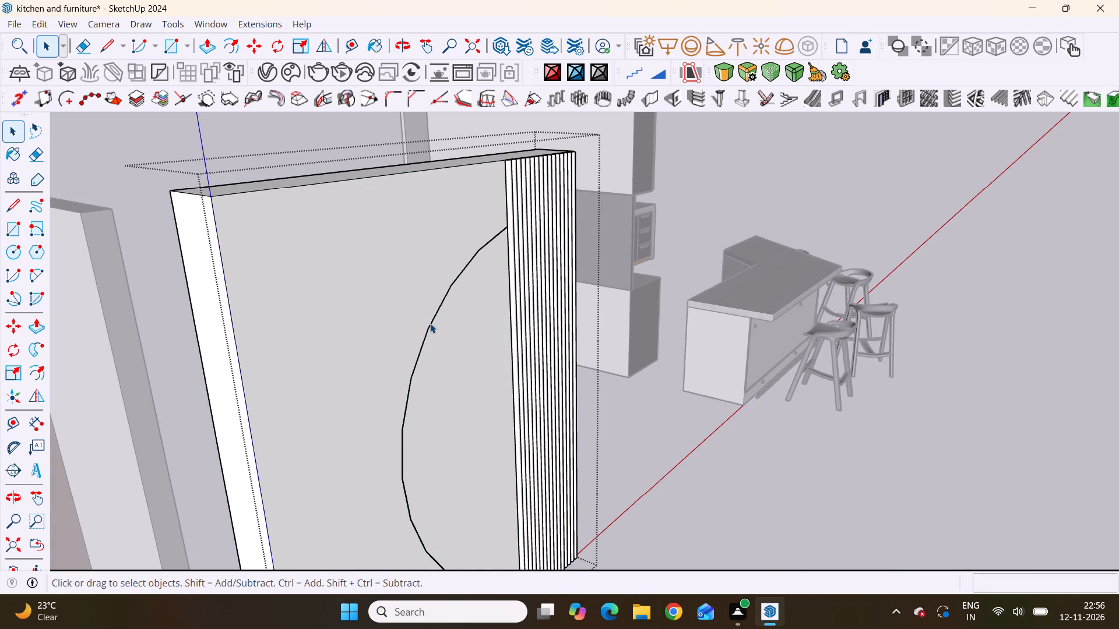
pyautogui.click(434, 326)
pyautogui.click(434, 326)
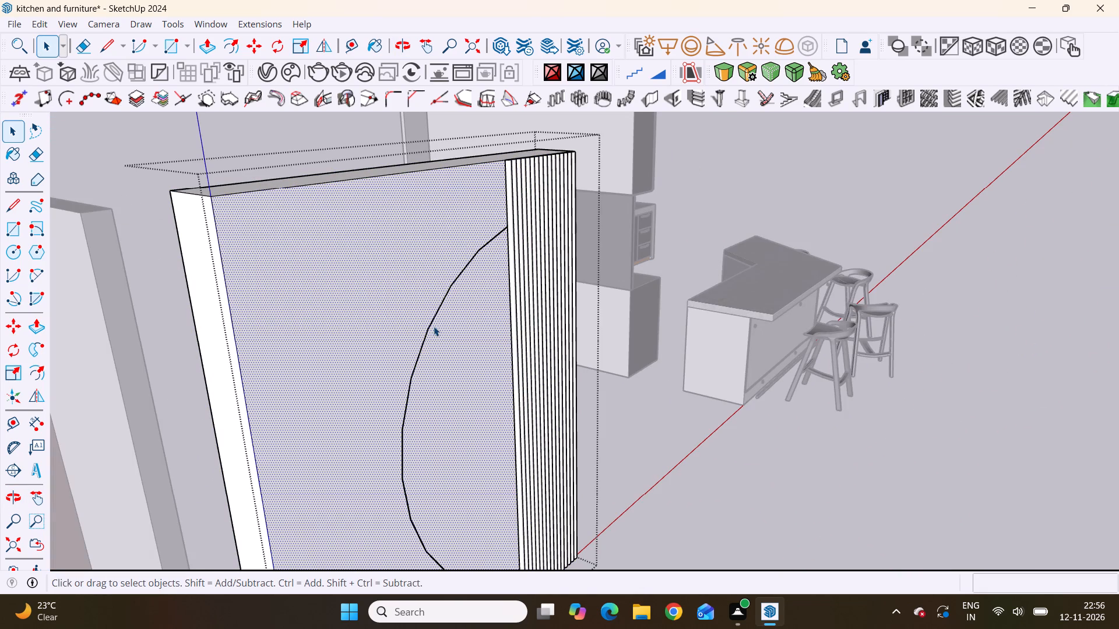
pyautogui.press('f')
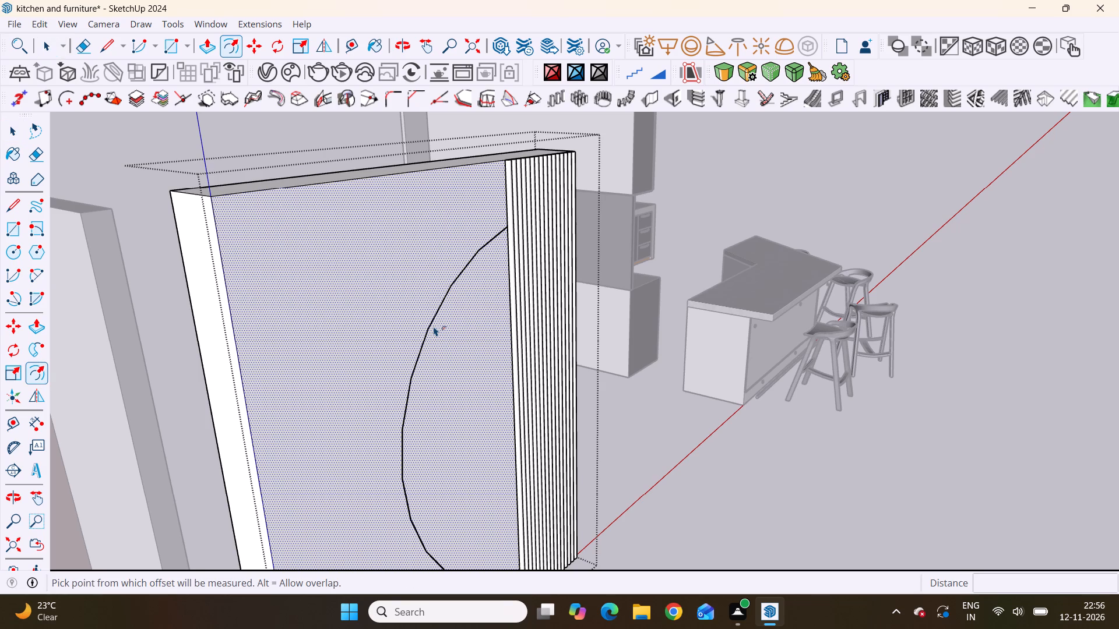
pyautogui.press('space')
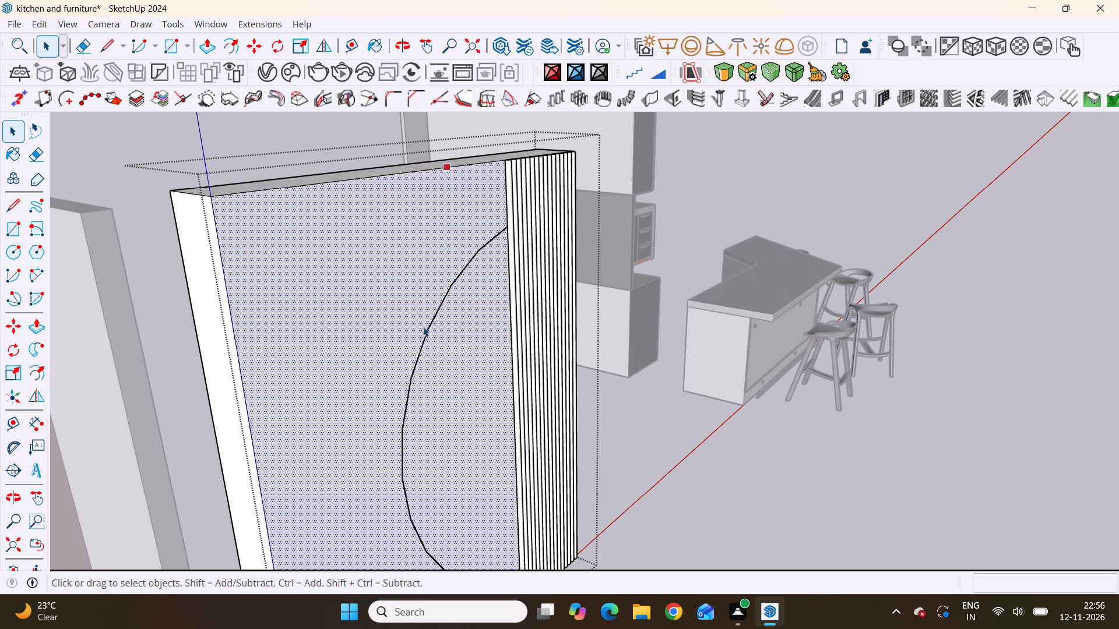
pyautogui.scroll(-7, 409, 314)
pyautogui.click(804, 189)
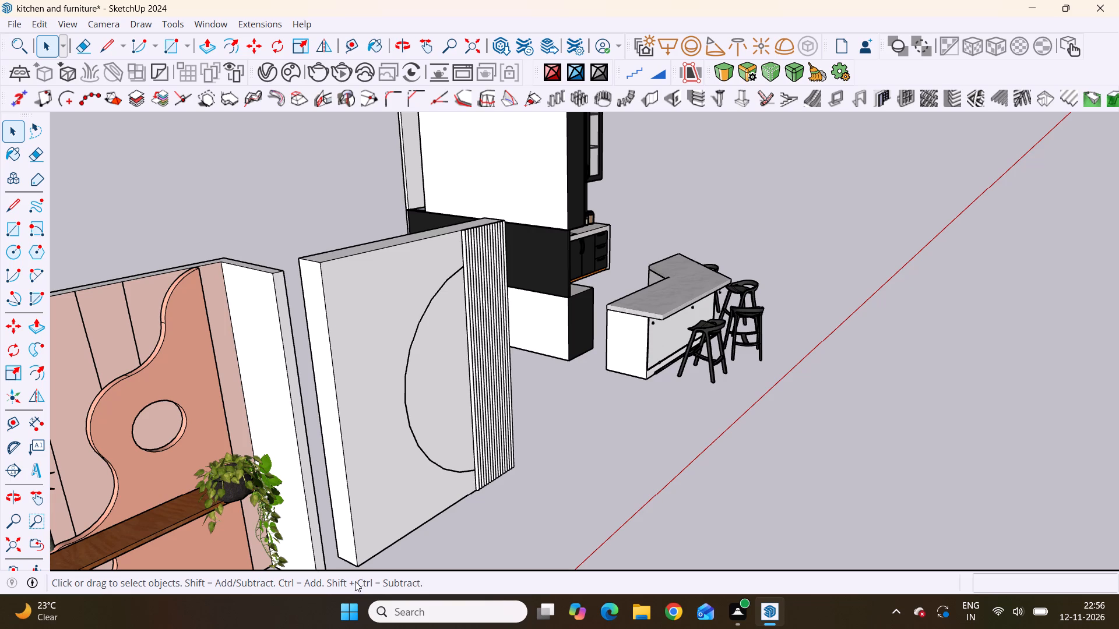
# Offset the half-circle arc on the fluted white wall panel inward by about 1 9/16" inside its group.
pyautogui.scroll(5, 357, 581)
pyautogui.scroll(4, 482, 479)
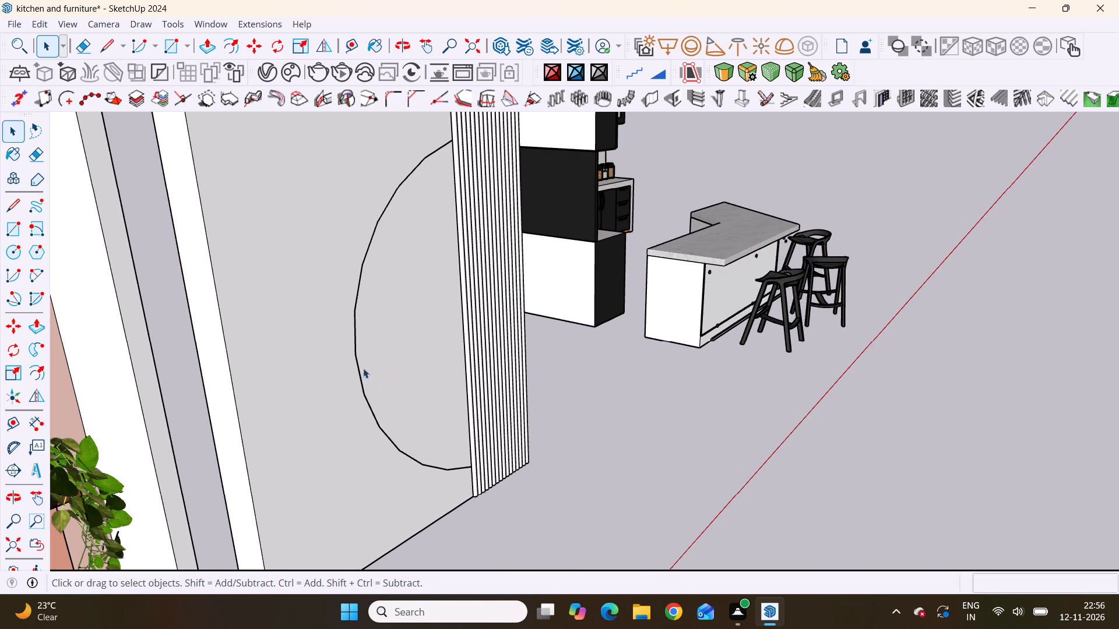
pyautogui.click(358, 366)
pyautogui.click(357, 366)
pyautogui.doubleClick(357, 366)
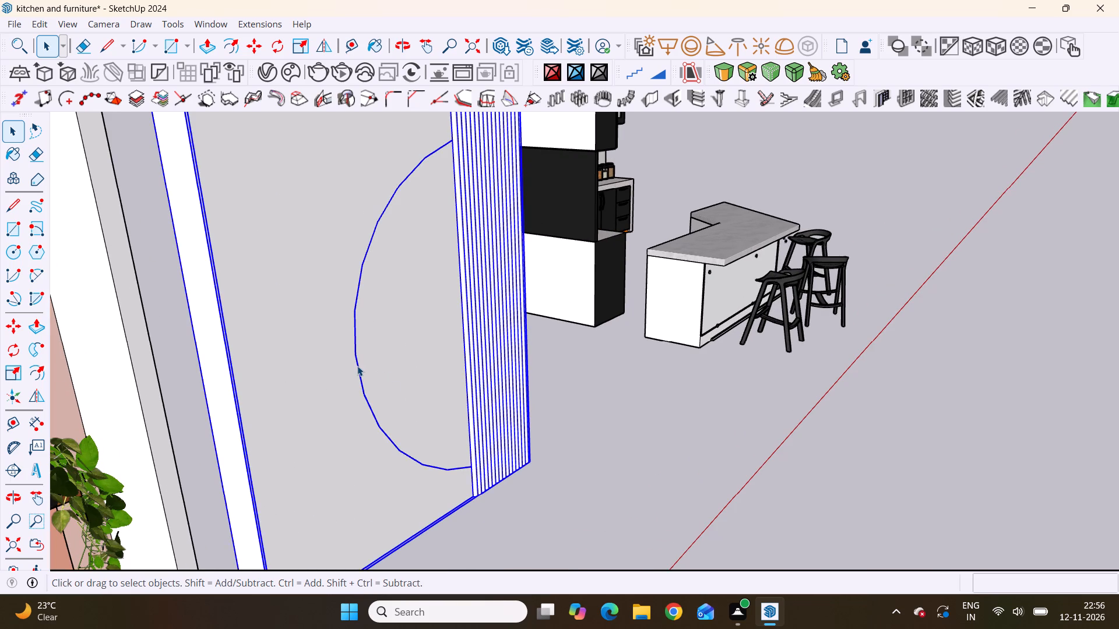
pyautogui.click(357, 366)
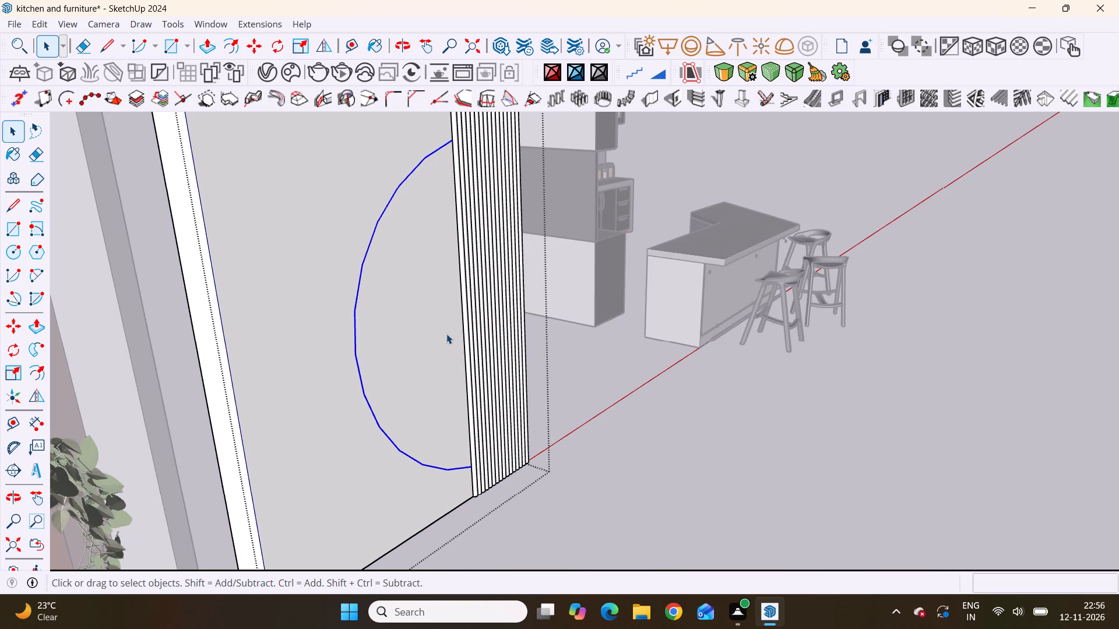
pyautogui.press('f')
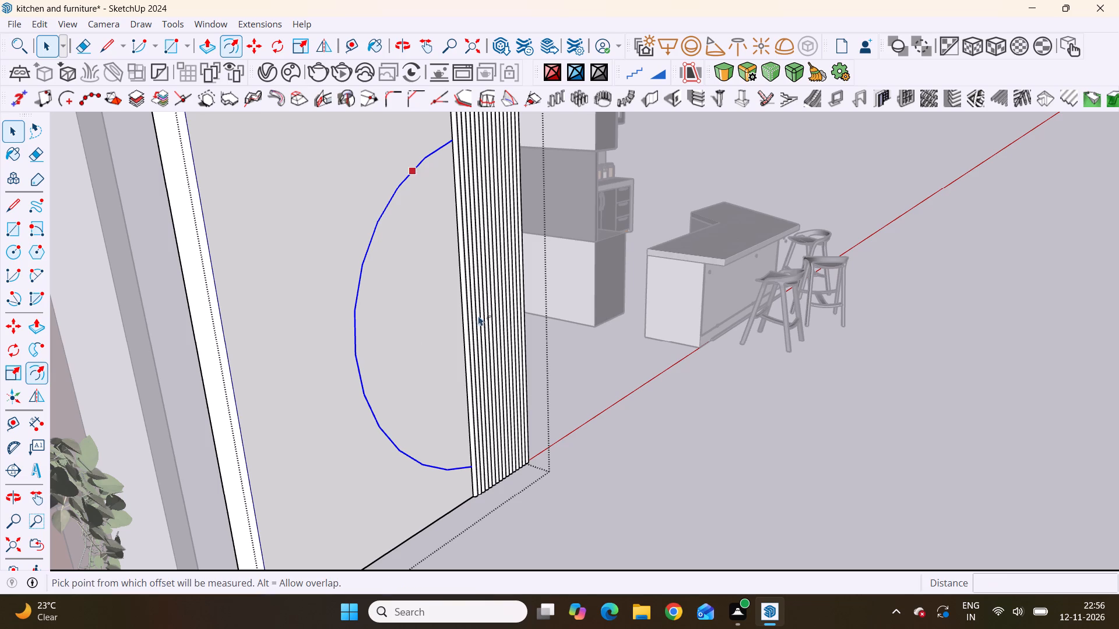
pyautogui.click(365, 313)
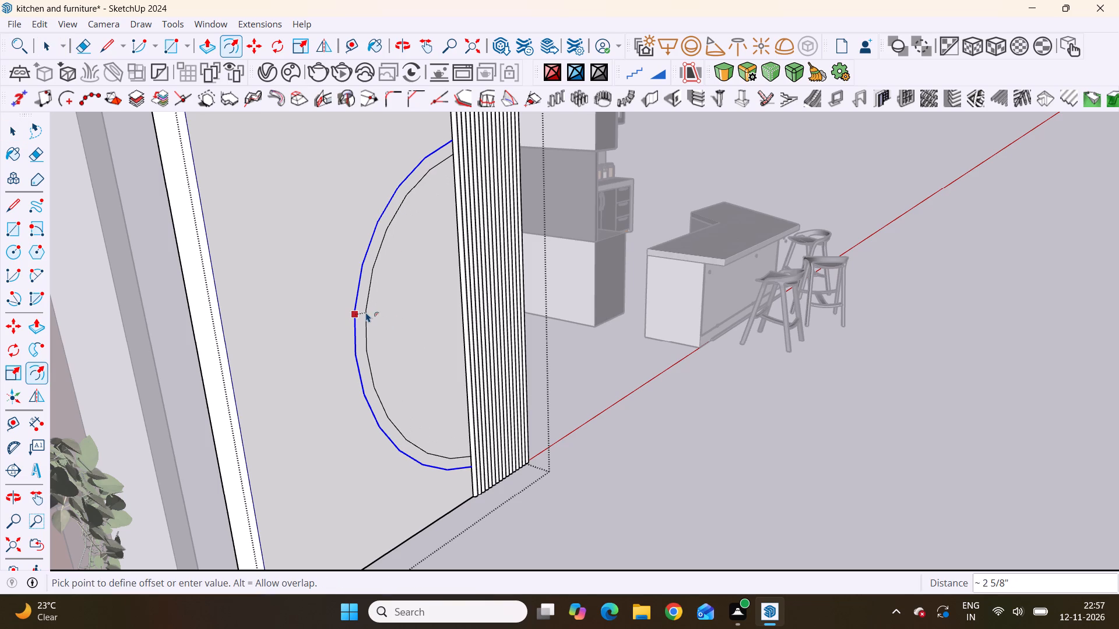
pyautogui.scroll(2, 368, 312)
pyautogui.moveTo(368, 312); pyautogui.dragTo(252, 334, button='middle')
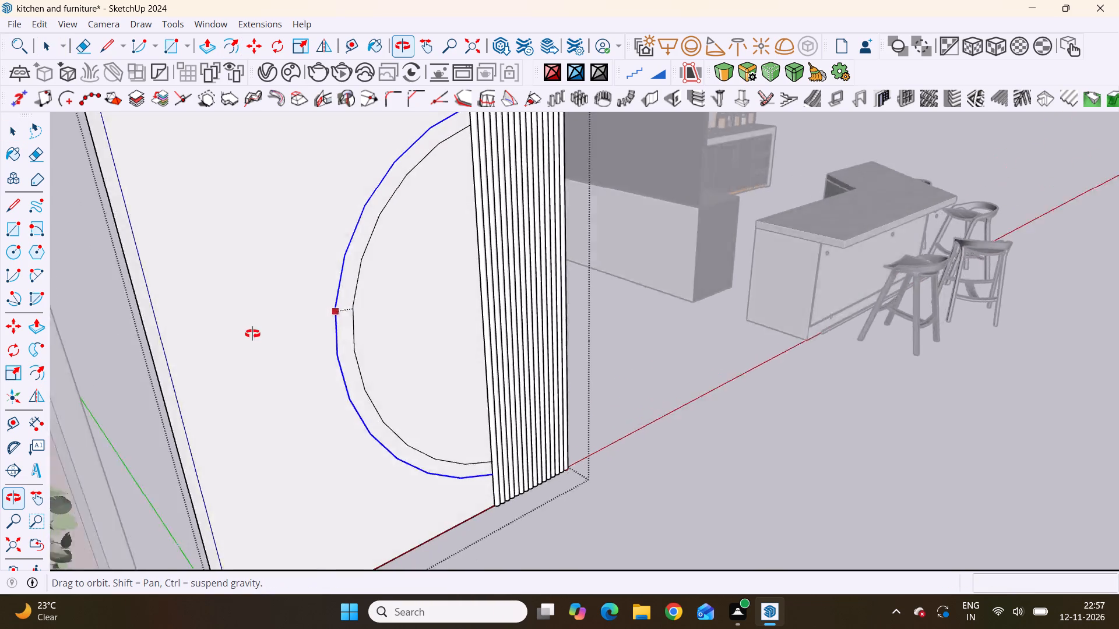
pyautogui.moveTo(252, 334); pyautogui.dragTo(211, 297, button='middle')
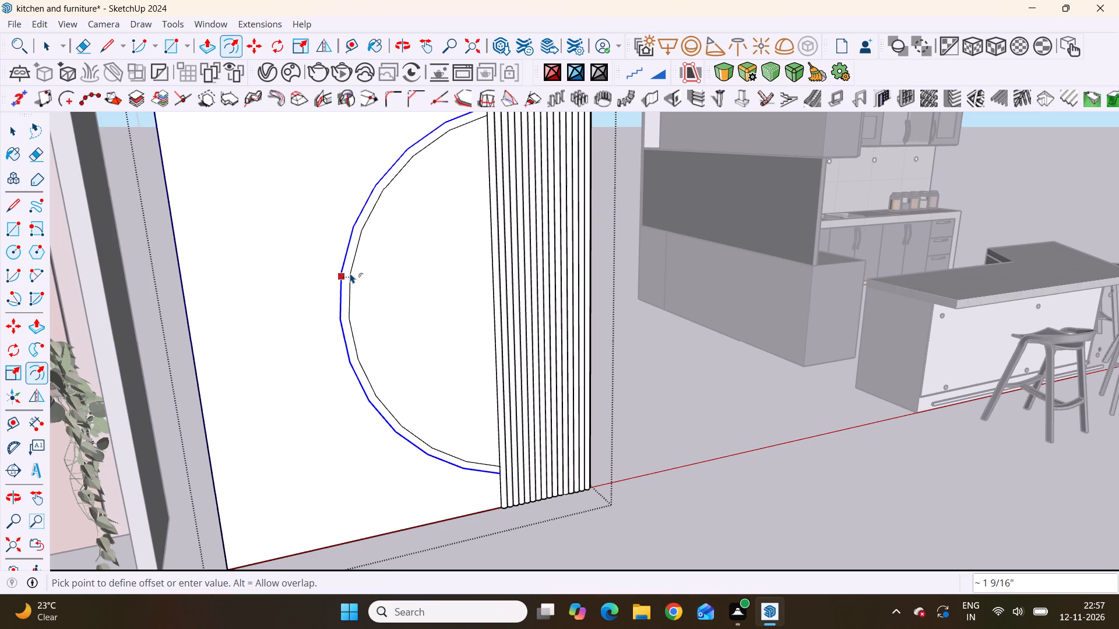
pyautogui.click(350, 273)
pyautogui.press('space')
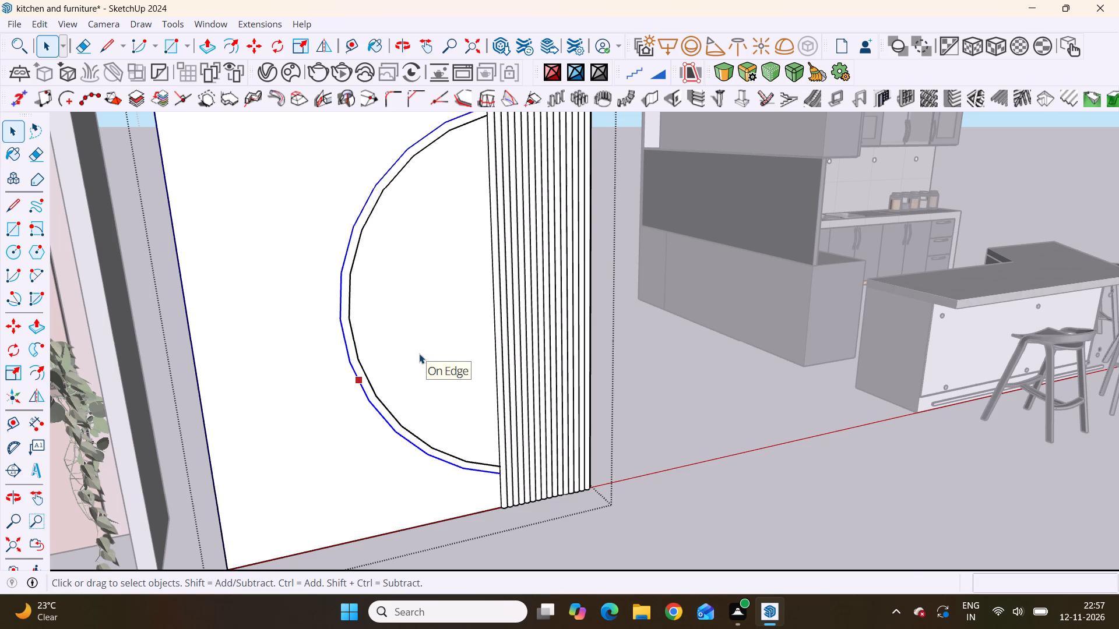
pyautogui.scroll(-12, 403, 348)
pyautogui.press('space')
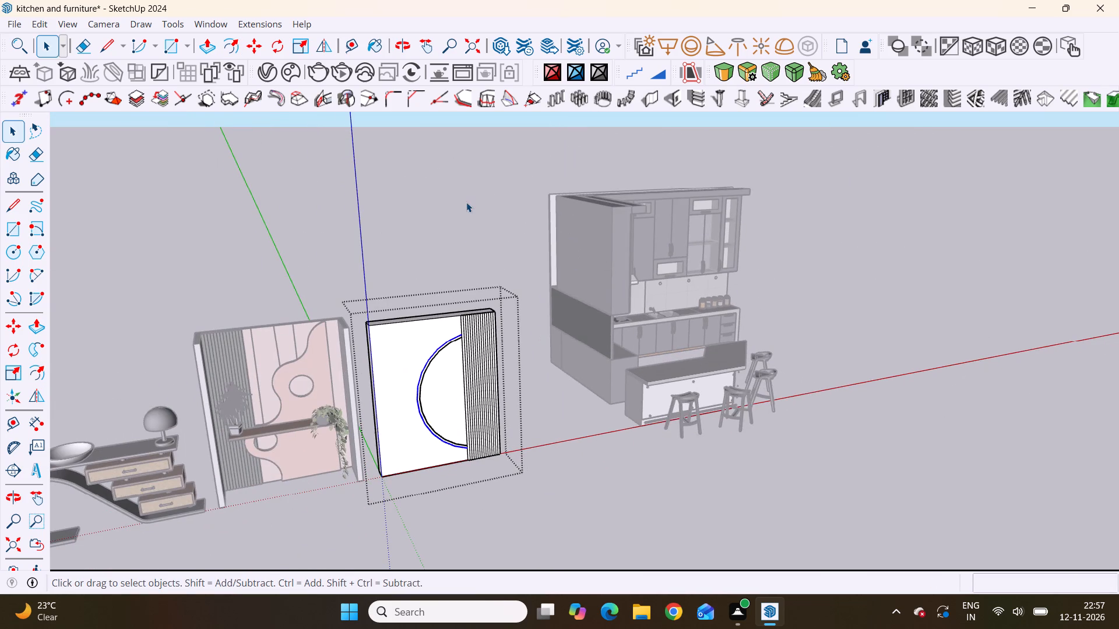
pyautogui.click(466, 202)
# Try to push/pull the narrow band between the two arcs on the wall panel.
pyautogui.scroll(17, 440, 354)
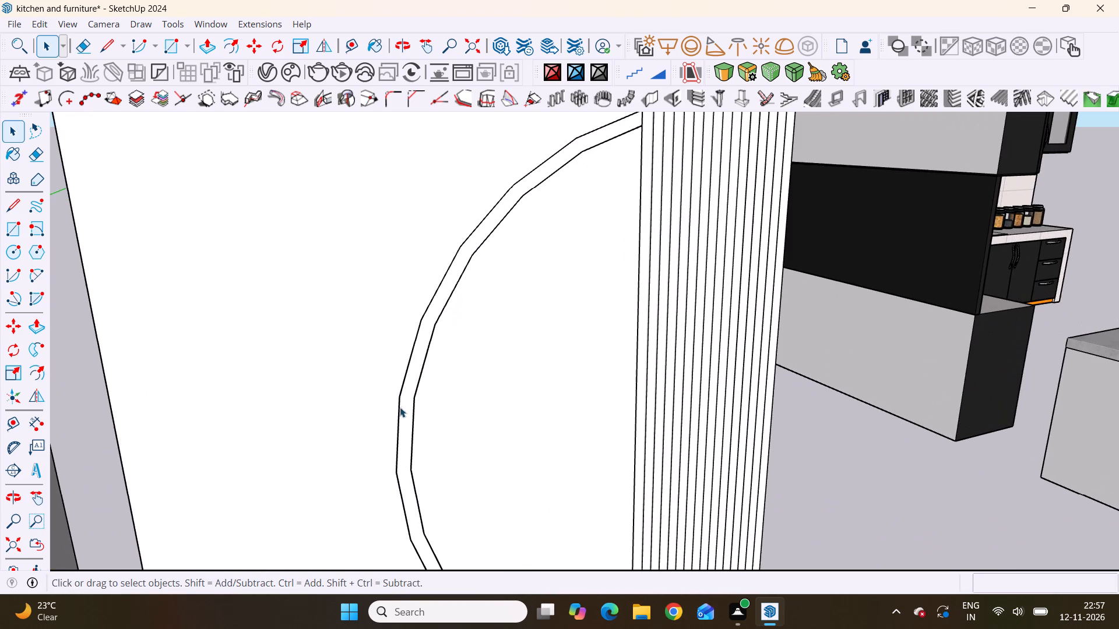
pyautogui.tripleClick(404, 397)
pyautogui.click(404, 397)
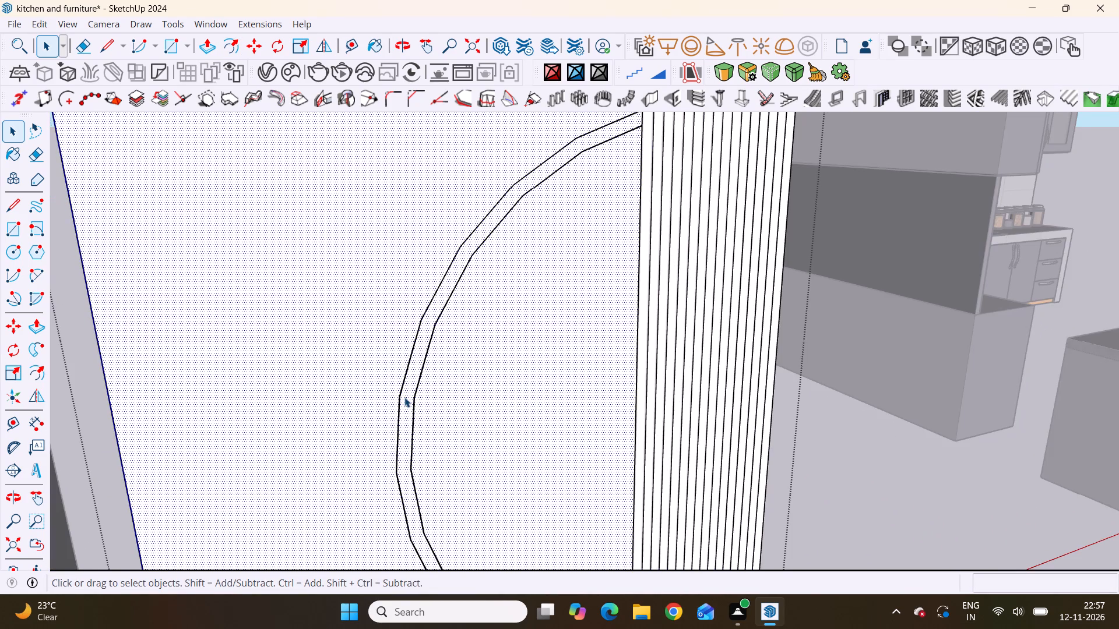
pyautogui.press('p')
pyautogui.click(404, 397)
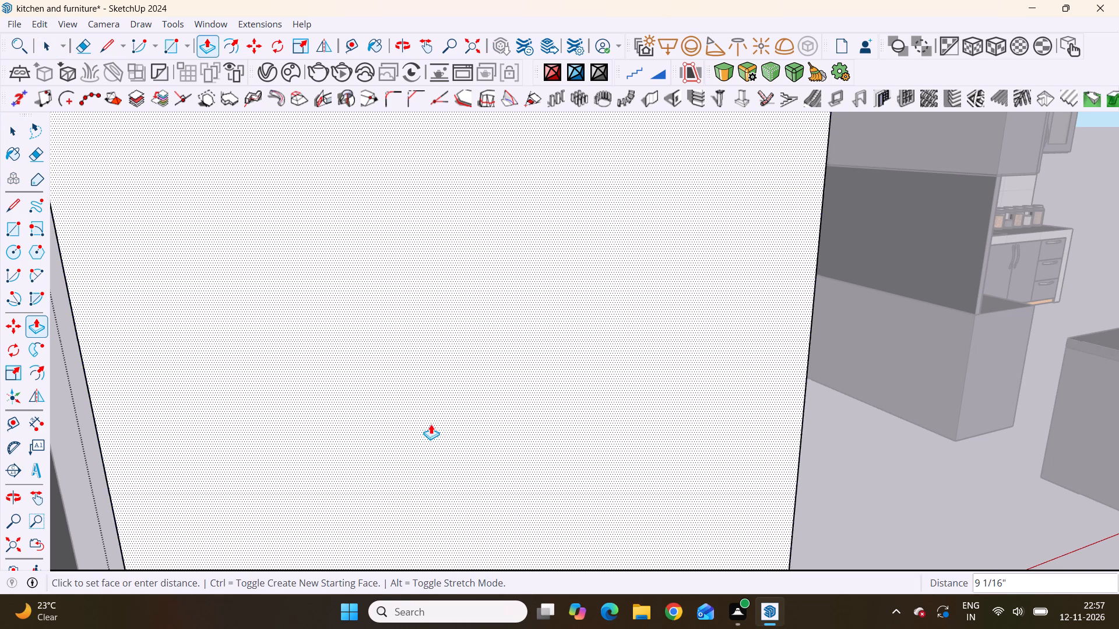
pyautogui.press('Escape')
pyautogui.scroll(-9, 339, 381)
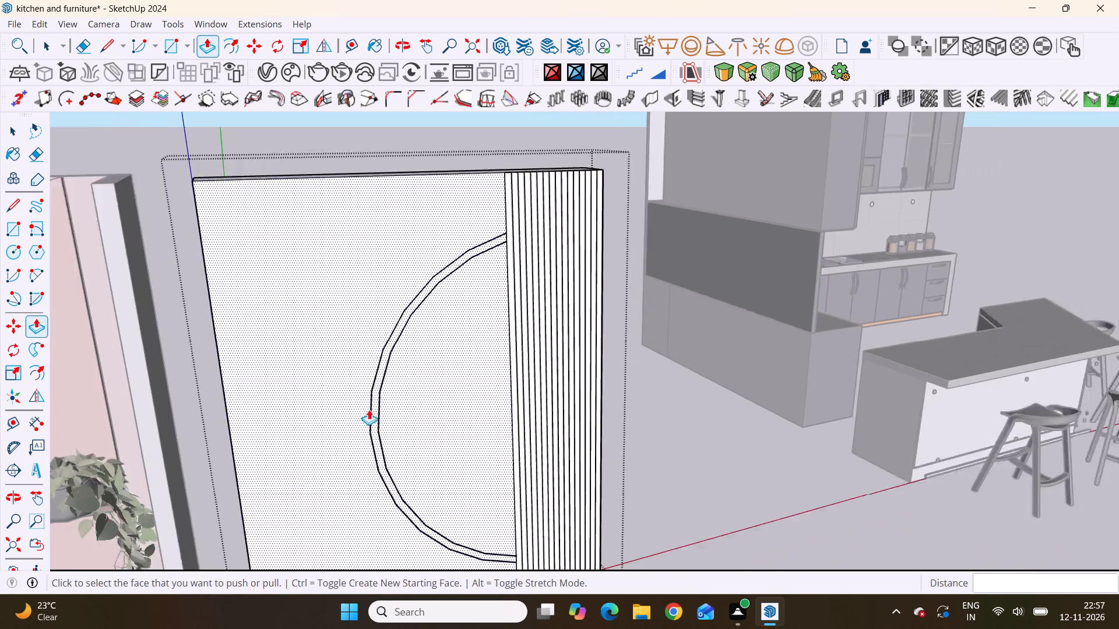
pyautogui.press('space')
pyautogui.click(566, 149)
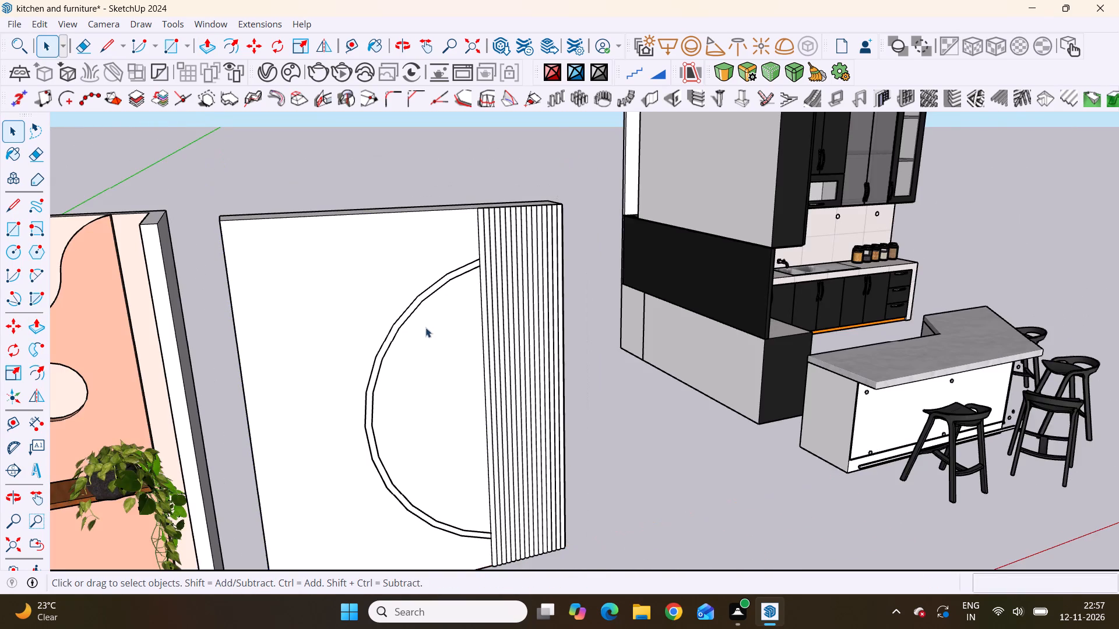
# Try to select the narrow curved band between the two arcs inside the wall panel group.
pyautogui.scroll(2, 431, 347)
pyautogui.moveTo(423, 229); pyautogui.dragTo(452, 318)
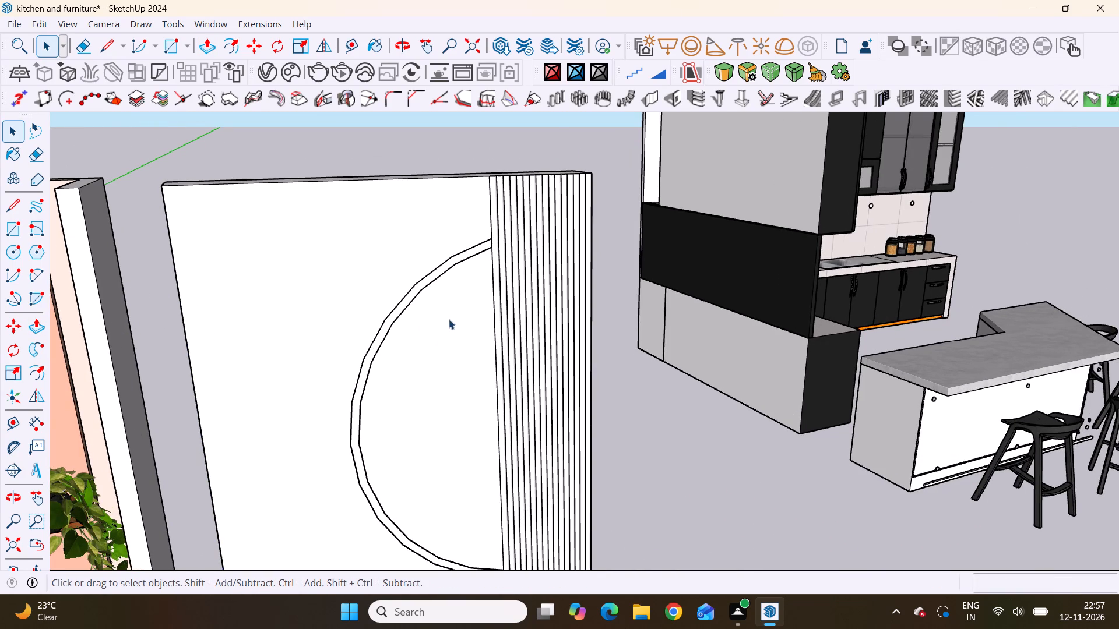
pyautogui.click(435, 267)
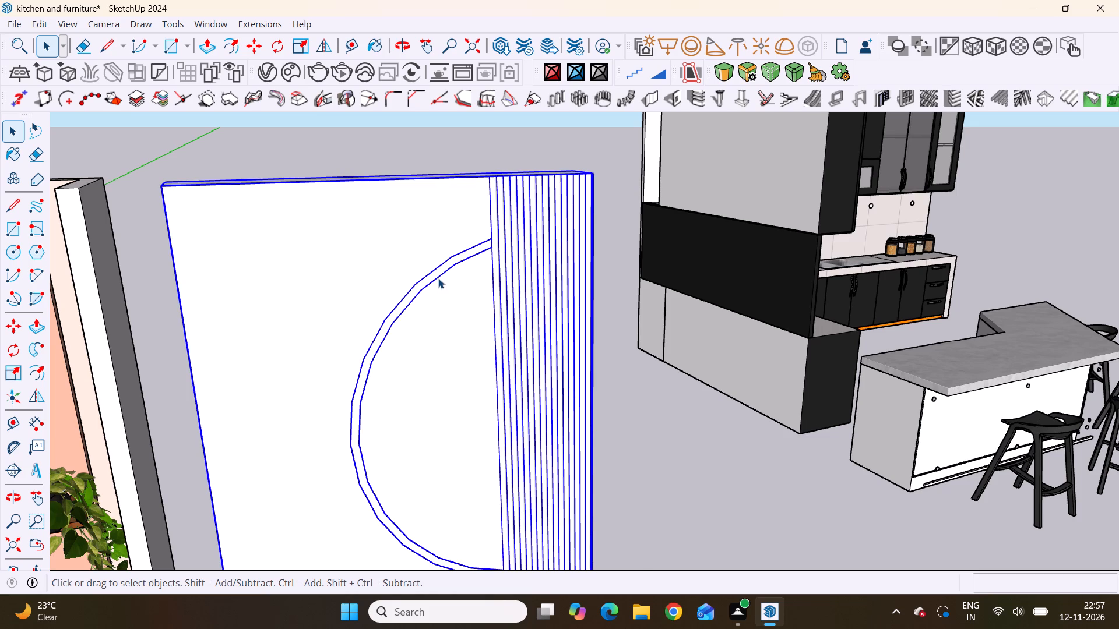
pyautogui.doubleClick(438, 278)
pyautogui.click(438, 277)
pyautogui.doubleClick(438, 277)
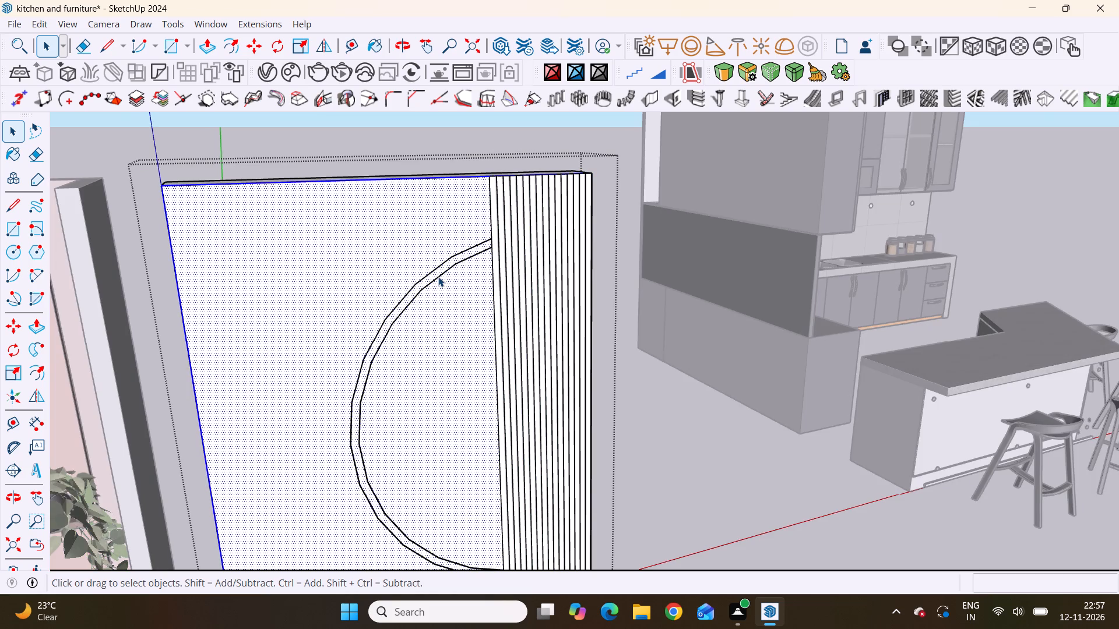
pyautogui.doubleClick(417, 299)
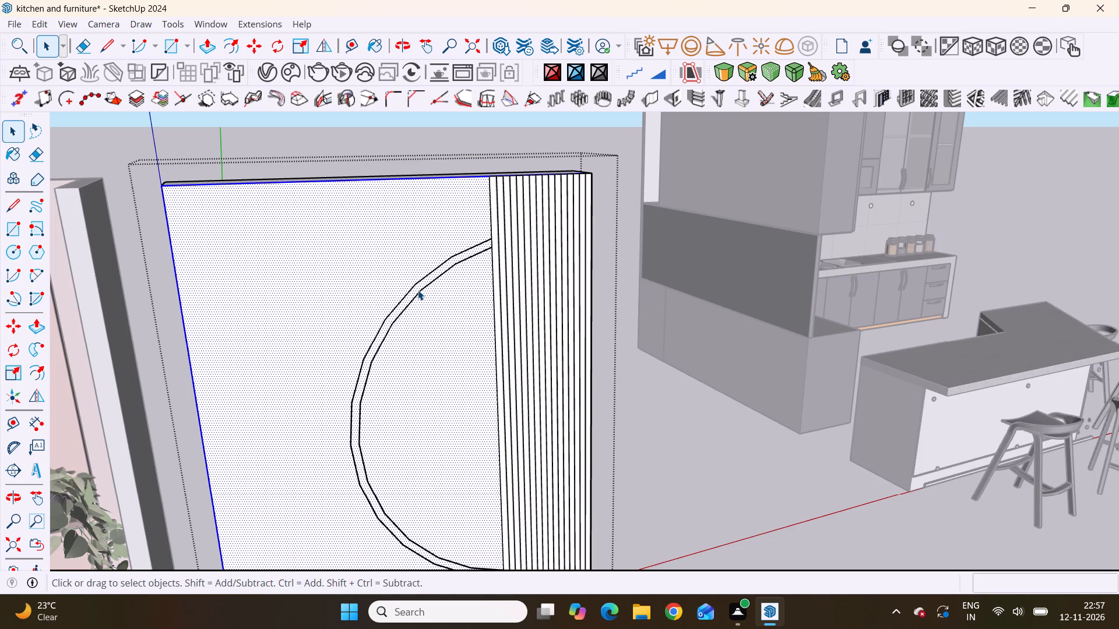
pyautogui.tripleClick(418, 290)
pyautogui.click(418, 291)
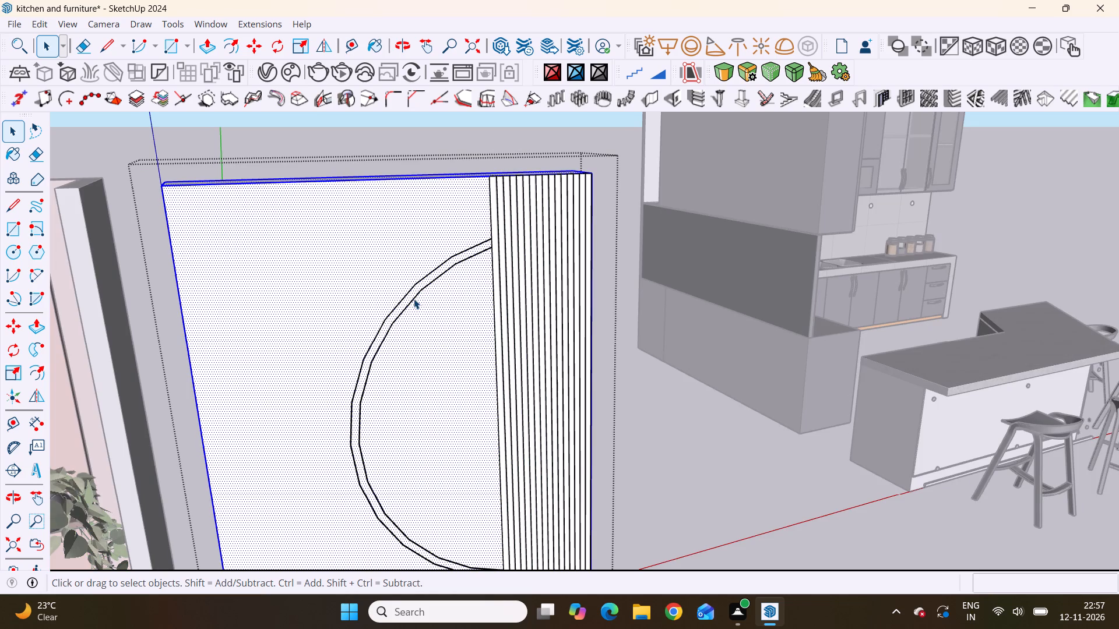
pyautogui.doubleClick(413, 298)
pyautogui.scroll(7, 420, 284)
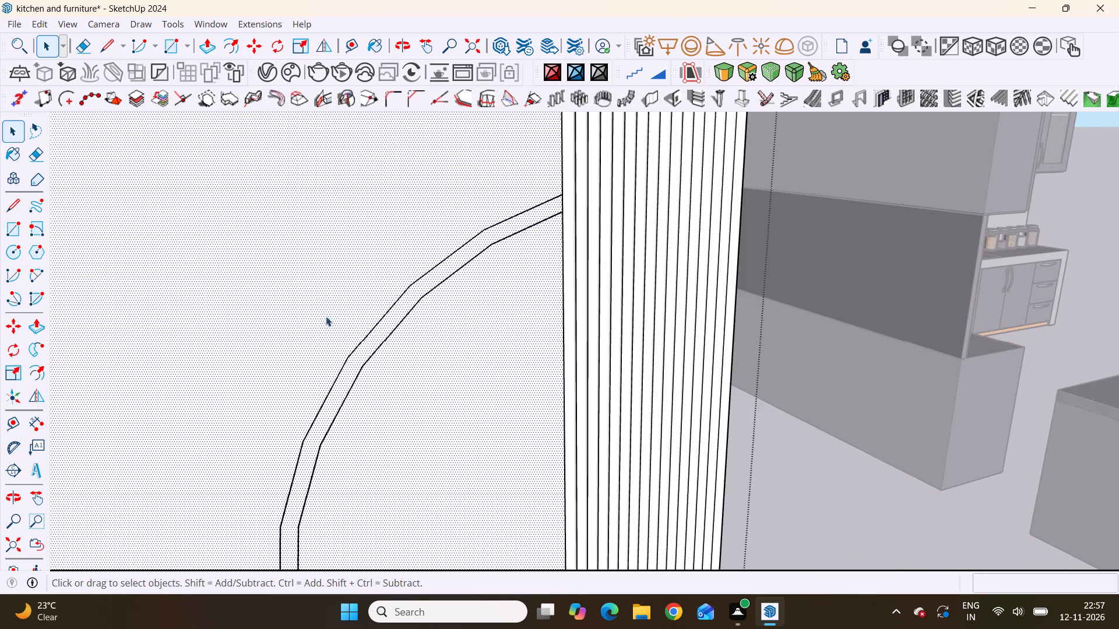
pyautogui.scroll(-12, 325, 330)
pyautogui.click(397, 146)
# Delete the inner offset arc from the white wall panel, inside its group.
pyautogui.scroll(3, 349, 354)
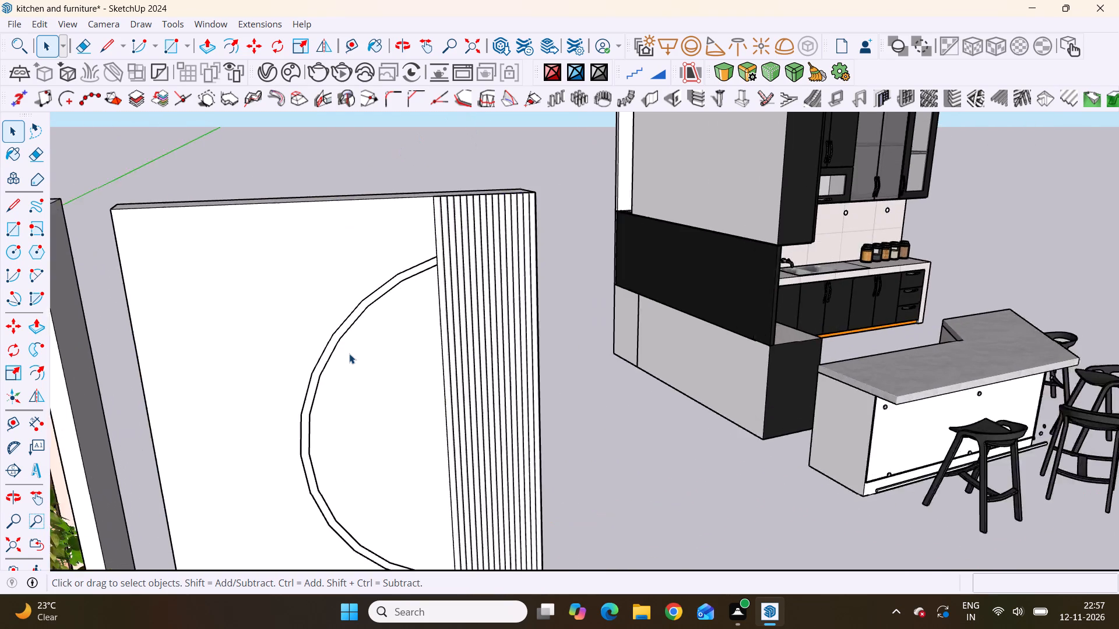
pyautogui.scroll(5, 349, 354)
pyautogui.scroll(4, 371, 280)
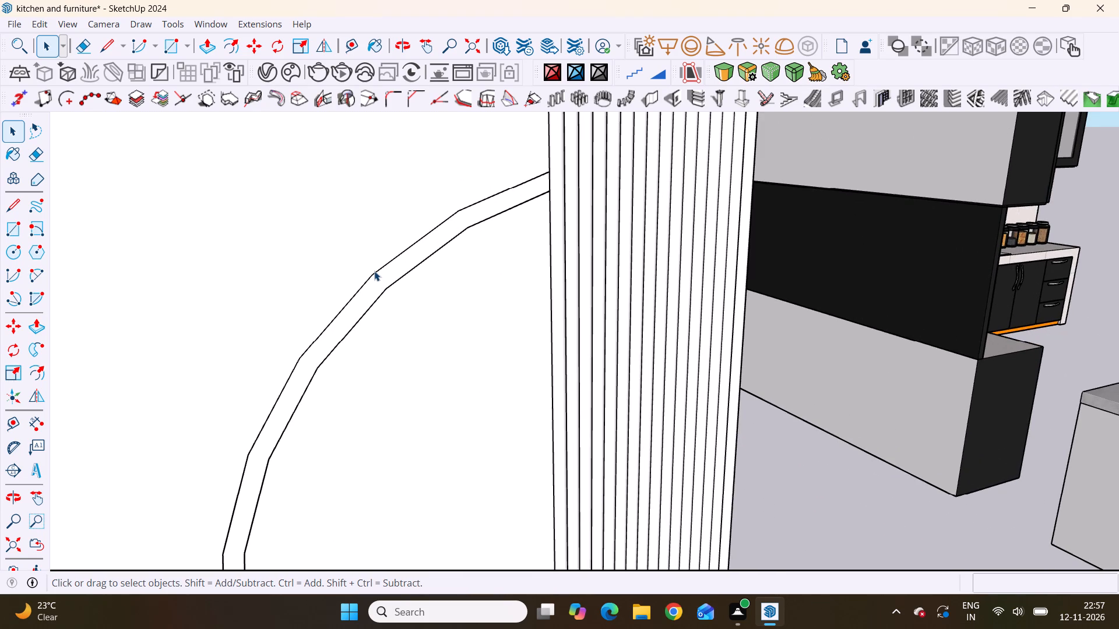
pyautogui.click(374, 271)
pyautogui.click(374, 271)
pyautogui.click(374, 271)
pyautogui.doubleClick(374, 271)
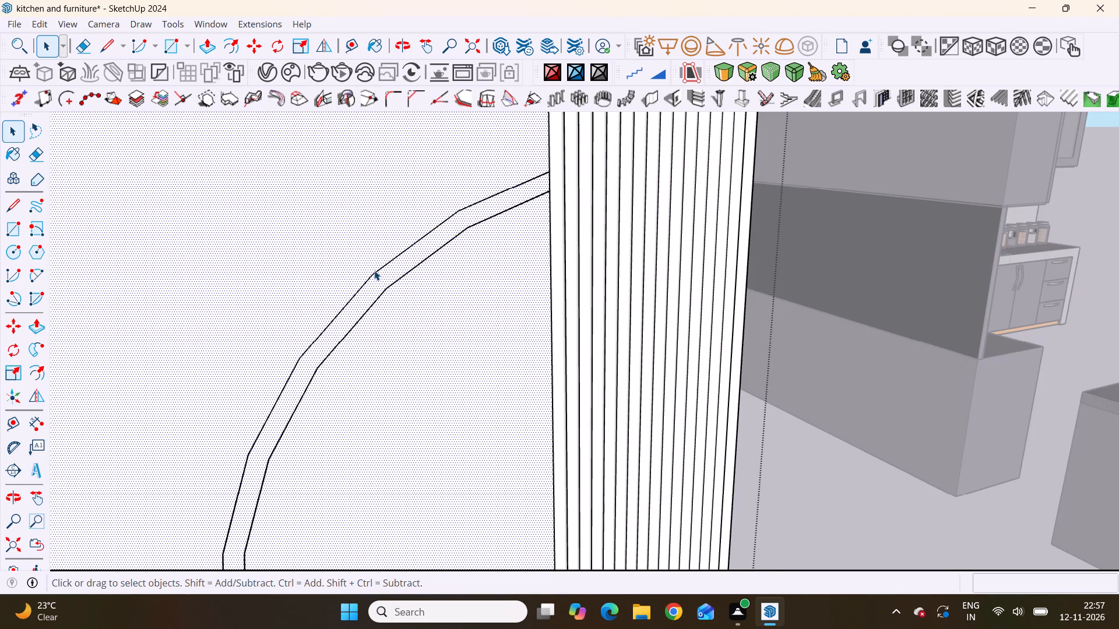
pyautogui.click(374, 274)
pyautogui.tripleClick(375, 274)
pyautogui.doubleClick(543, 174)
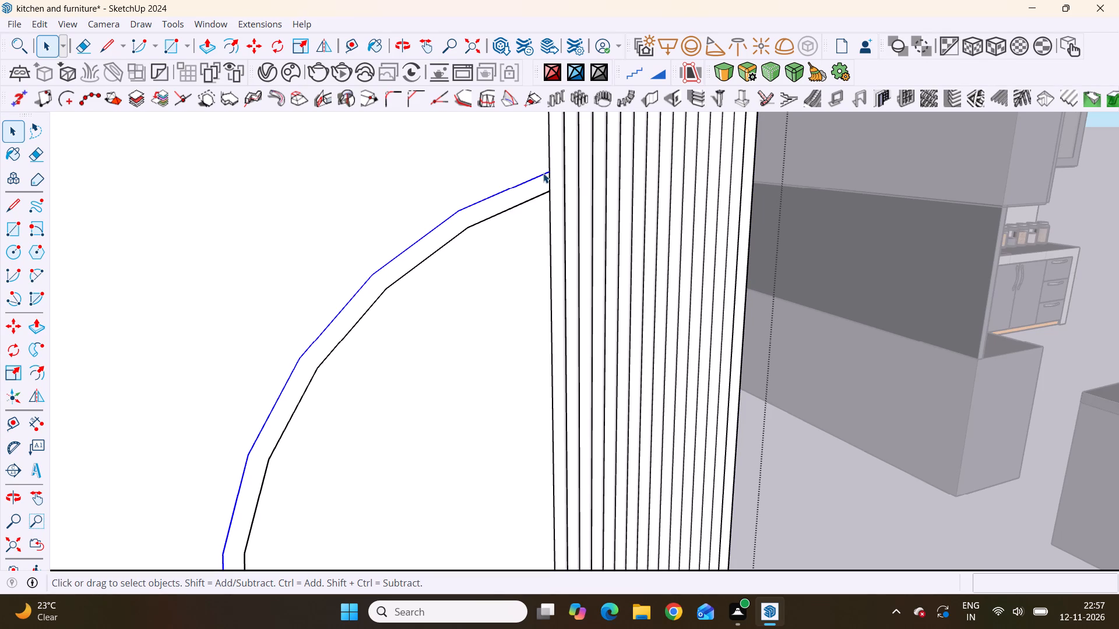
pyautogui.click(528, 200)
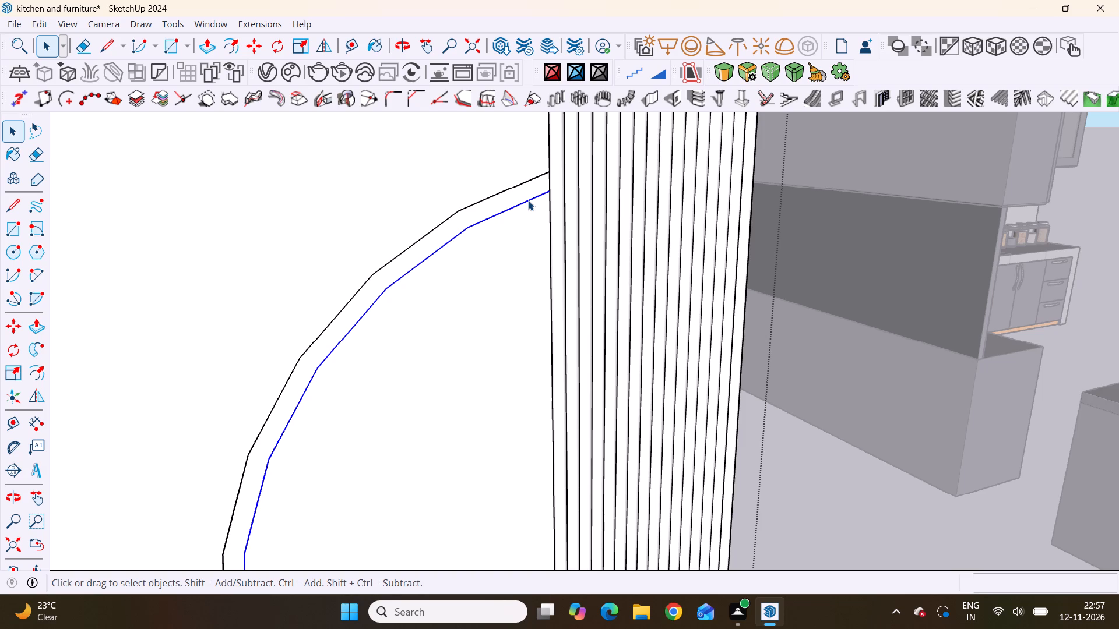
pyautogui.press('Delete')
# Delete the original half-circle arc from the wall panel and close the panel group.
pyautogui.click(525, 186)
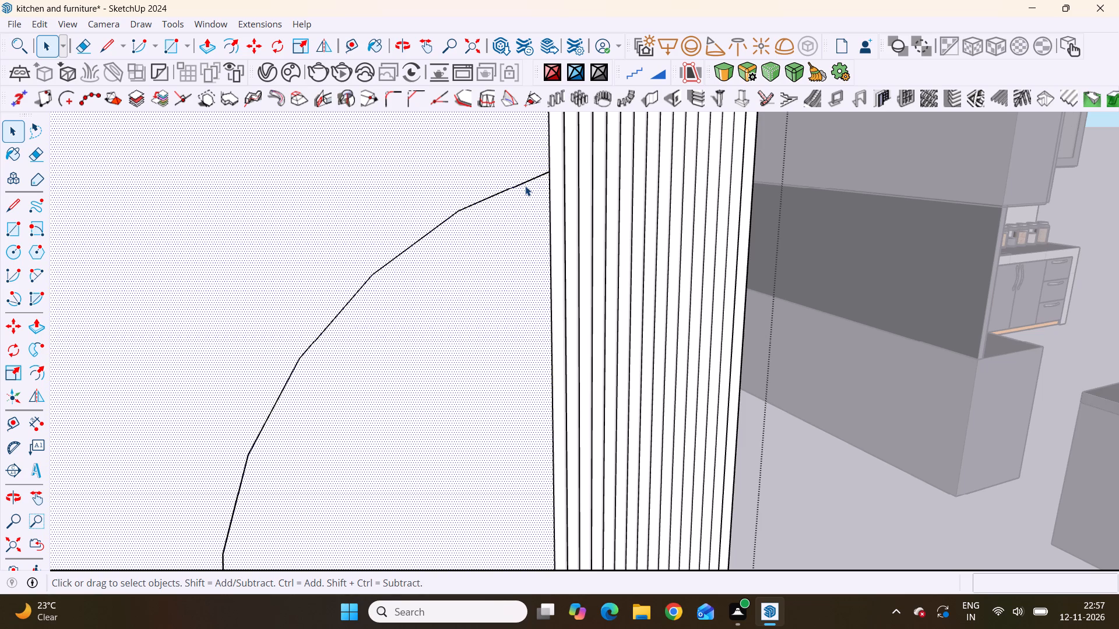
pyautogui.doubleClick(526, 186)
pyautogui.click(541, 173)
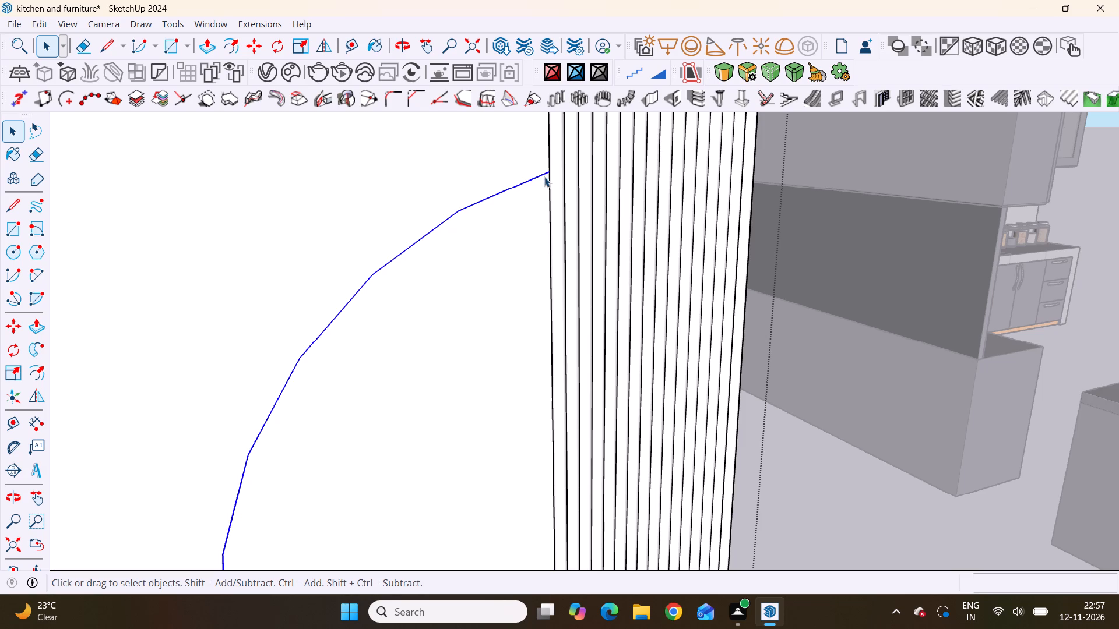
pyautogui.press('Delete')
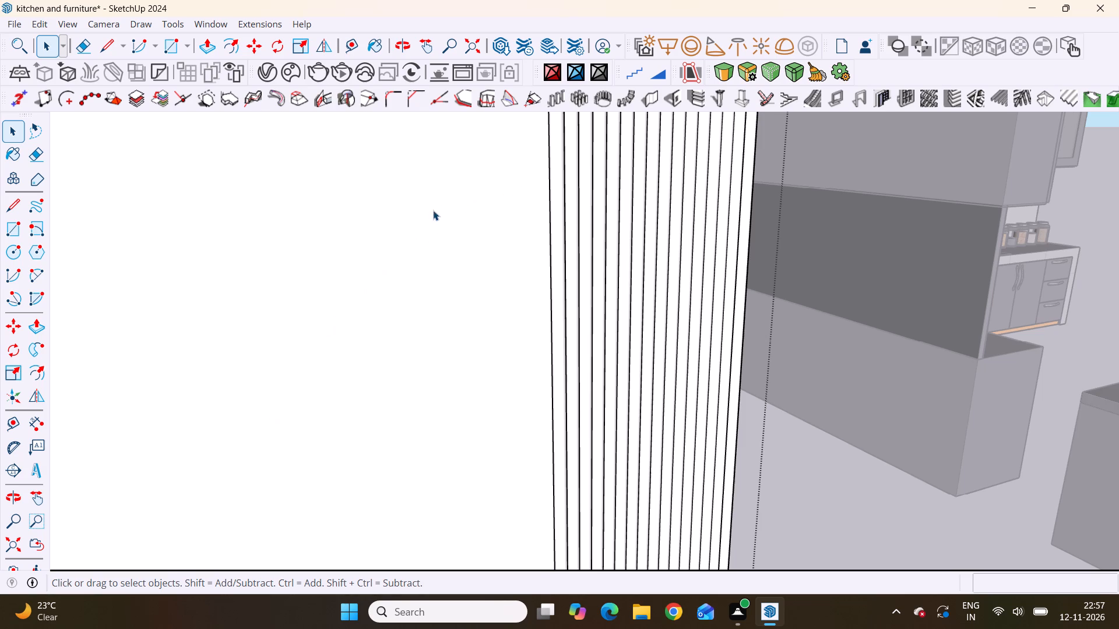
pyautogui.scroll(-12, 446, 200)
pyautogui.scroll(-9, 416, 368)
pyautogui.scroll(-4, 427, 427)
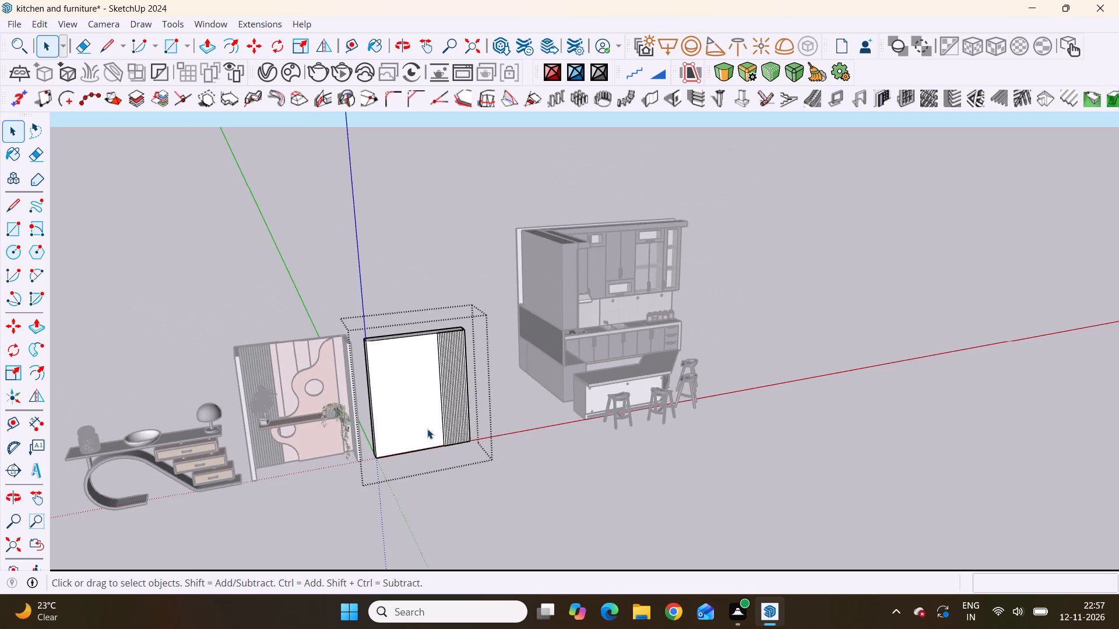
pyautogui.moveTo(413, 436); pyautogui.dragTo(371, 358, button='middle')
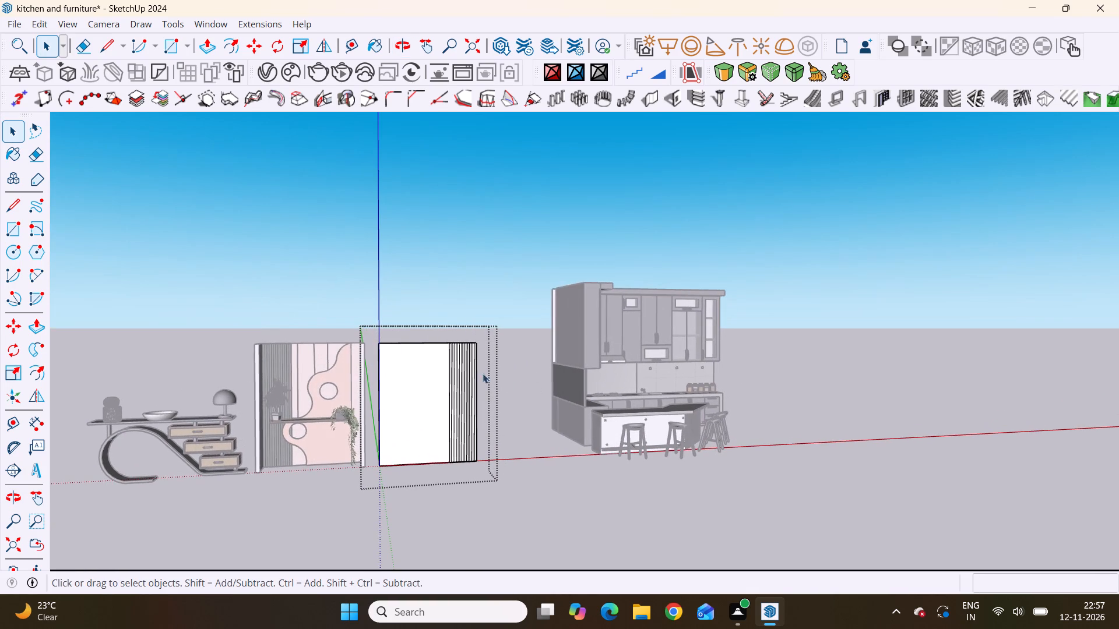
pyautogui.scroll(7, 441, 349)
pyautogui.press('space')
pyautogui.click(480, 245)
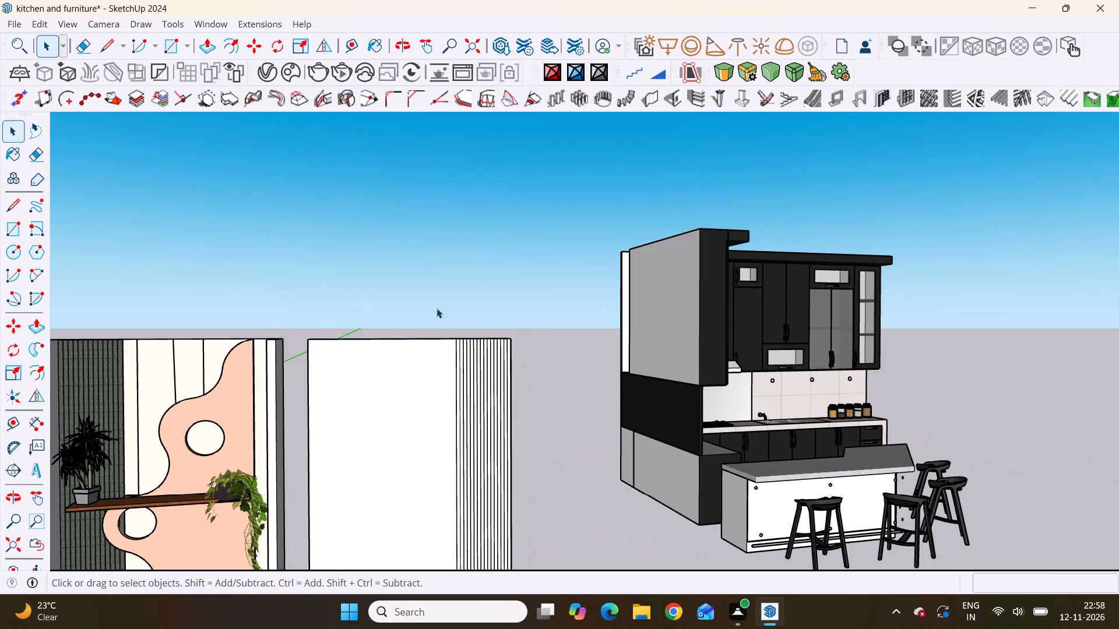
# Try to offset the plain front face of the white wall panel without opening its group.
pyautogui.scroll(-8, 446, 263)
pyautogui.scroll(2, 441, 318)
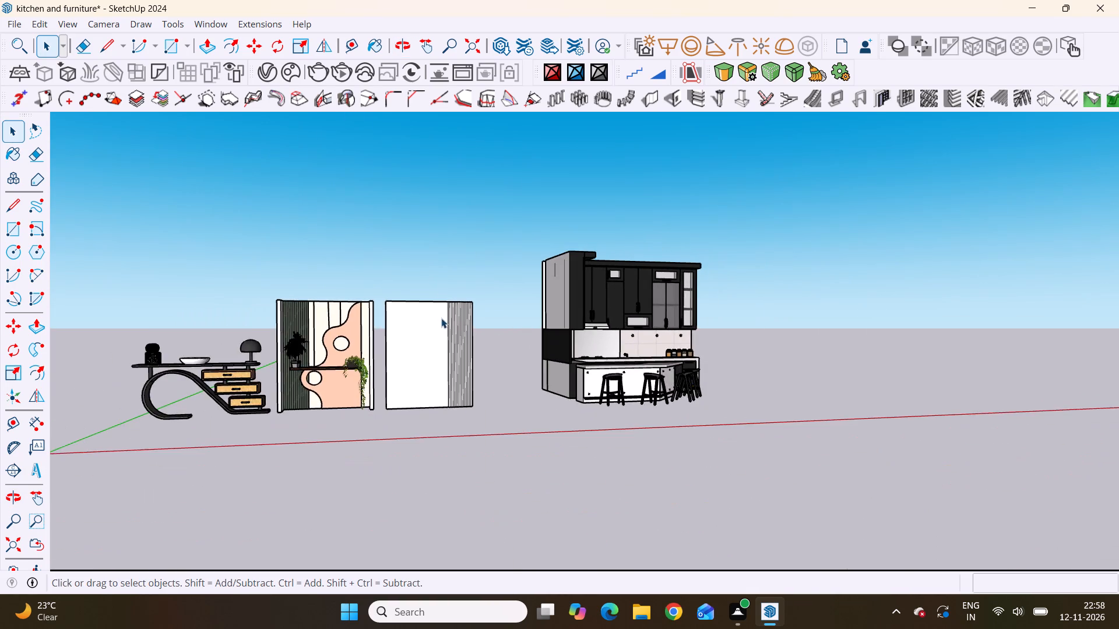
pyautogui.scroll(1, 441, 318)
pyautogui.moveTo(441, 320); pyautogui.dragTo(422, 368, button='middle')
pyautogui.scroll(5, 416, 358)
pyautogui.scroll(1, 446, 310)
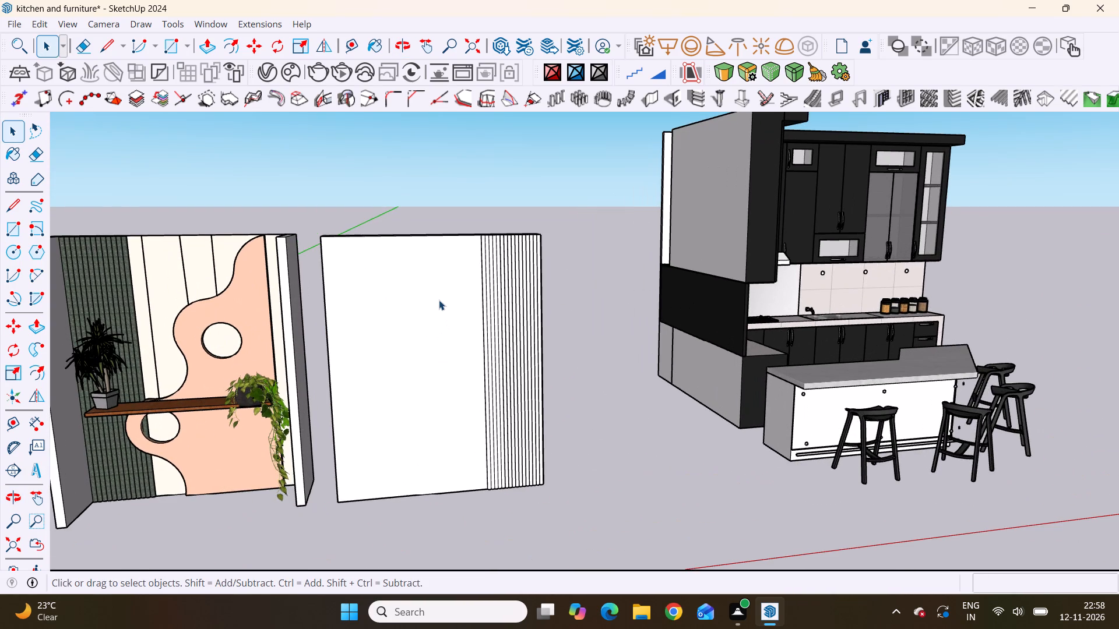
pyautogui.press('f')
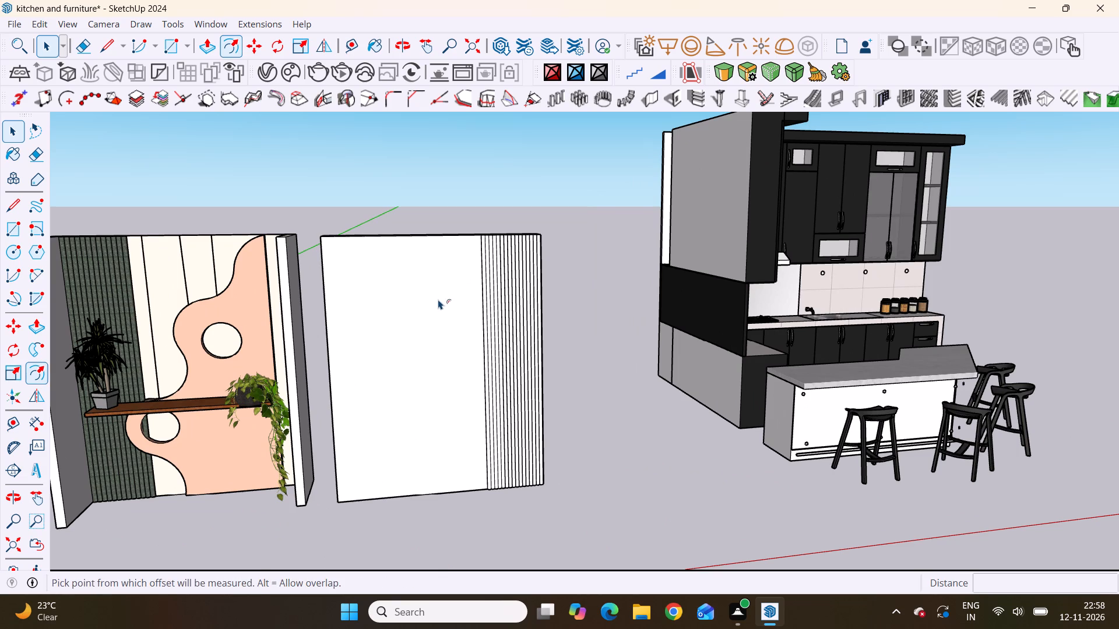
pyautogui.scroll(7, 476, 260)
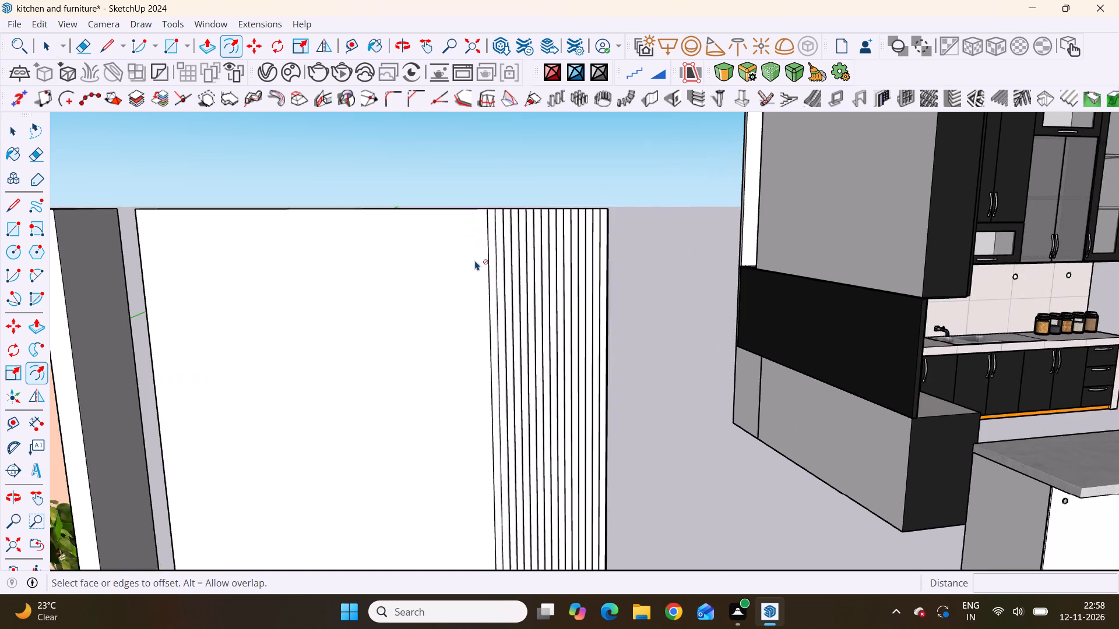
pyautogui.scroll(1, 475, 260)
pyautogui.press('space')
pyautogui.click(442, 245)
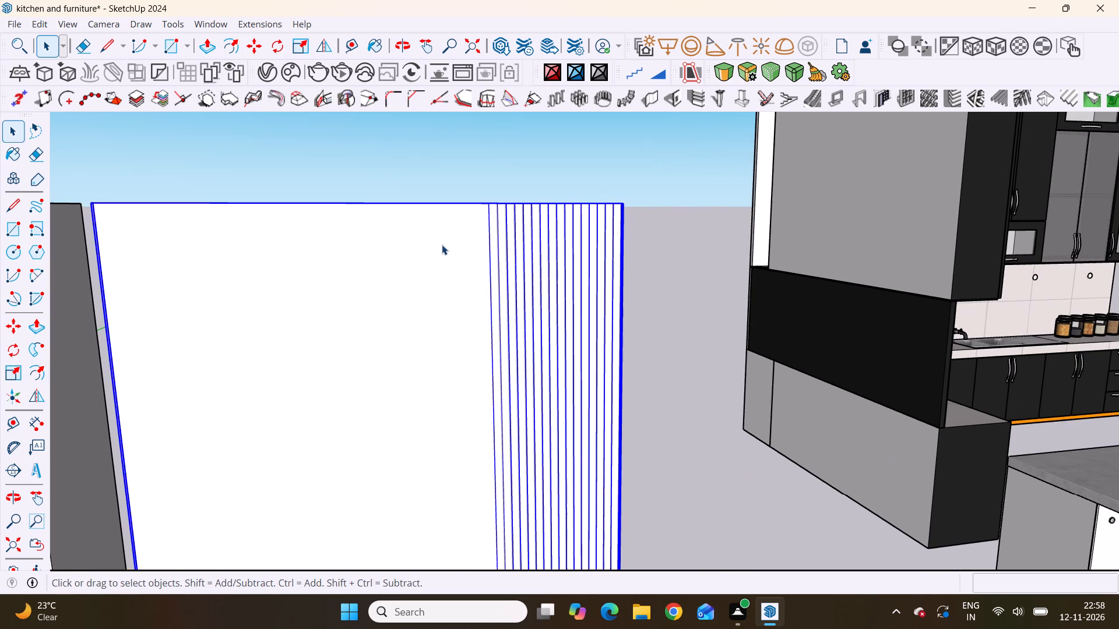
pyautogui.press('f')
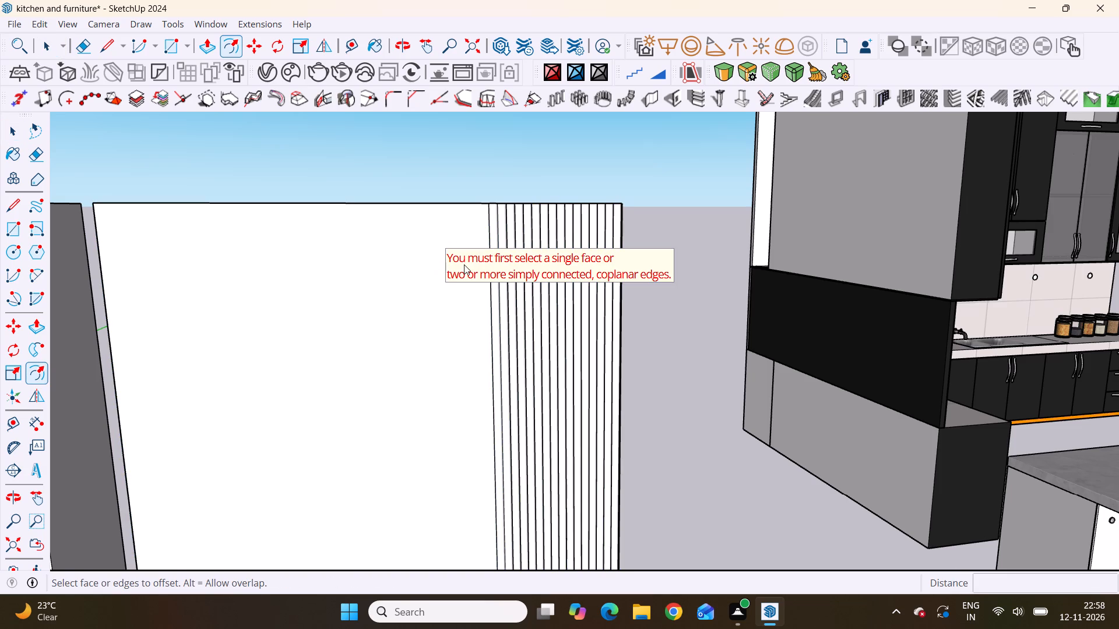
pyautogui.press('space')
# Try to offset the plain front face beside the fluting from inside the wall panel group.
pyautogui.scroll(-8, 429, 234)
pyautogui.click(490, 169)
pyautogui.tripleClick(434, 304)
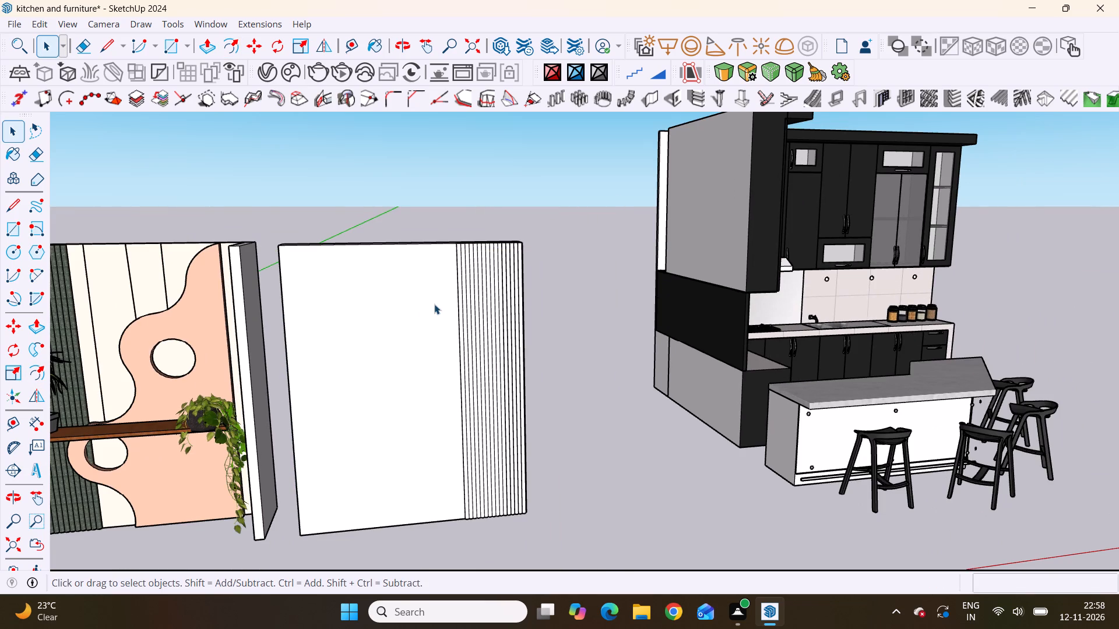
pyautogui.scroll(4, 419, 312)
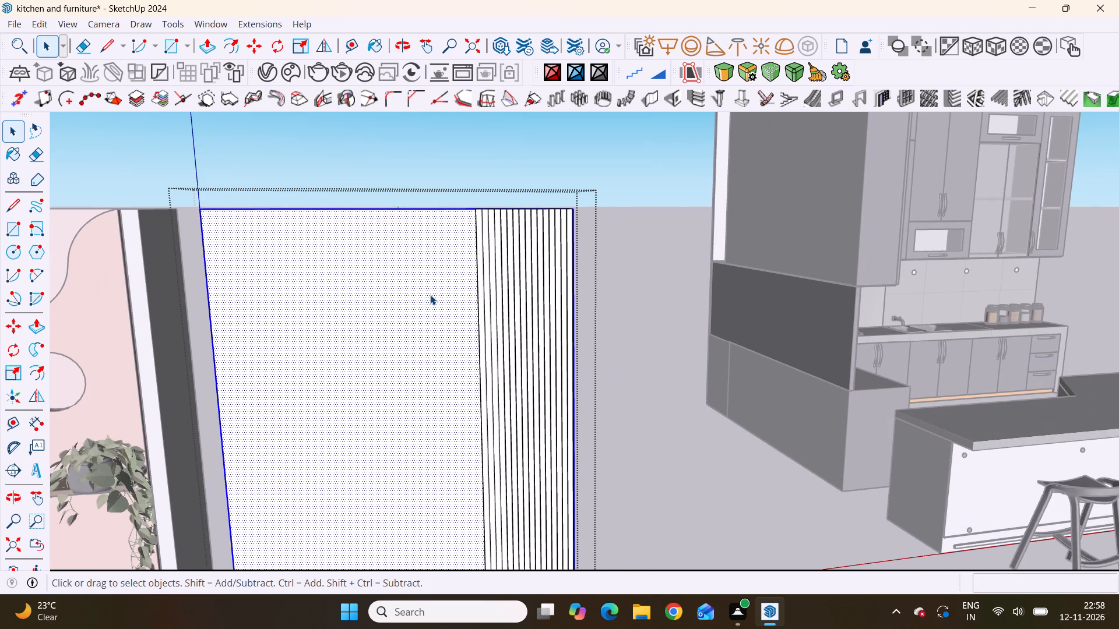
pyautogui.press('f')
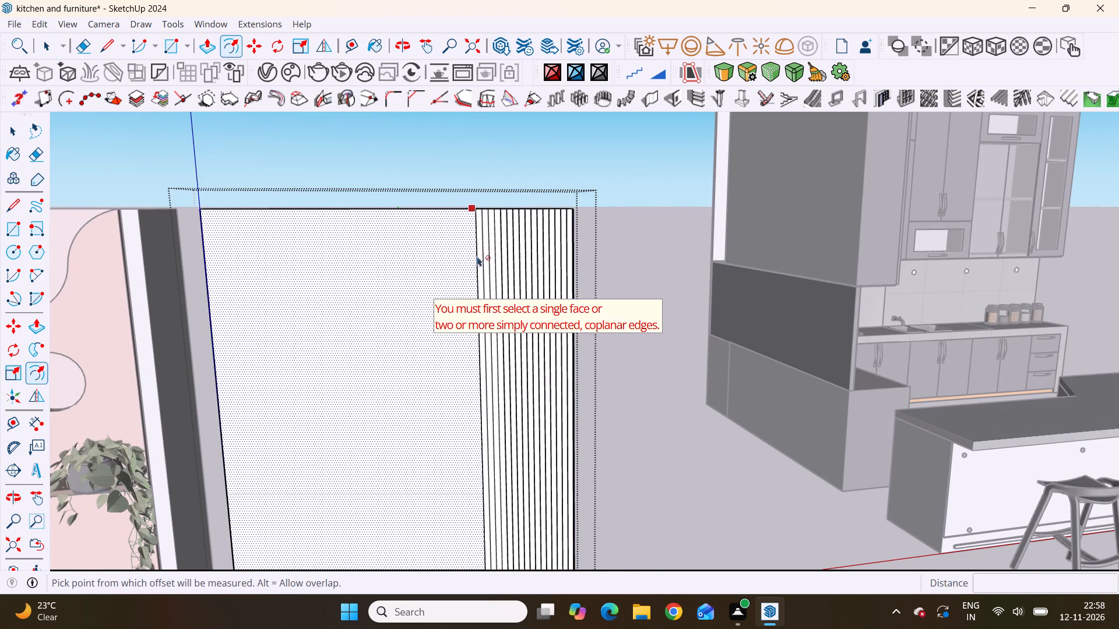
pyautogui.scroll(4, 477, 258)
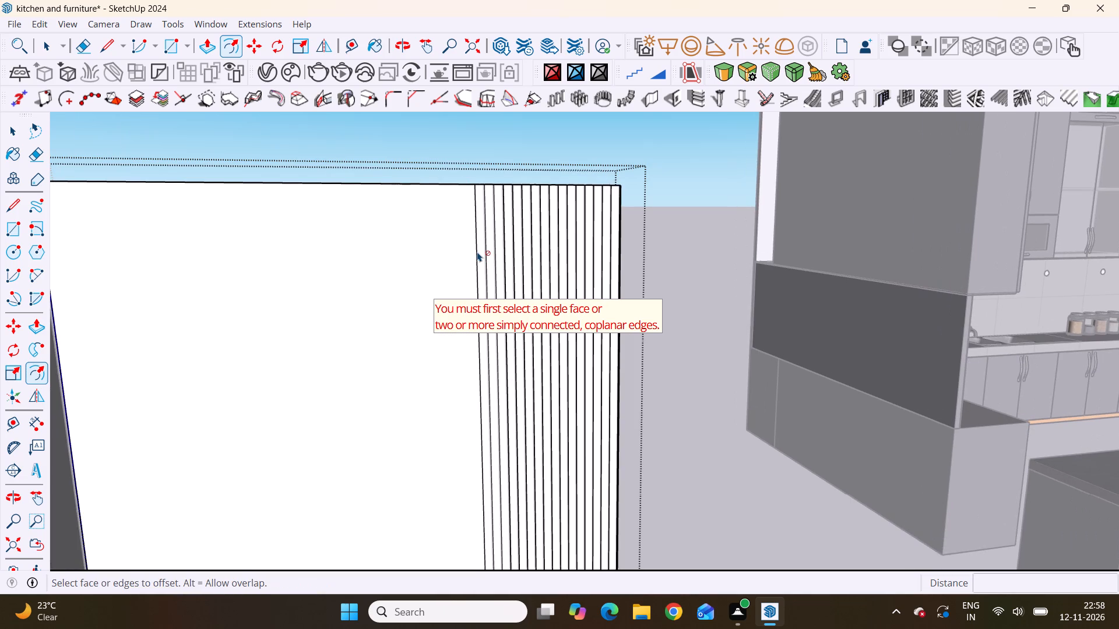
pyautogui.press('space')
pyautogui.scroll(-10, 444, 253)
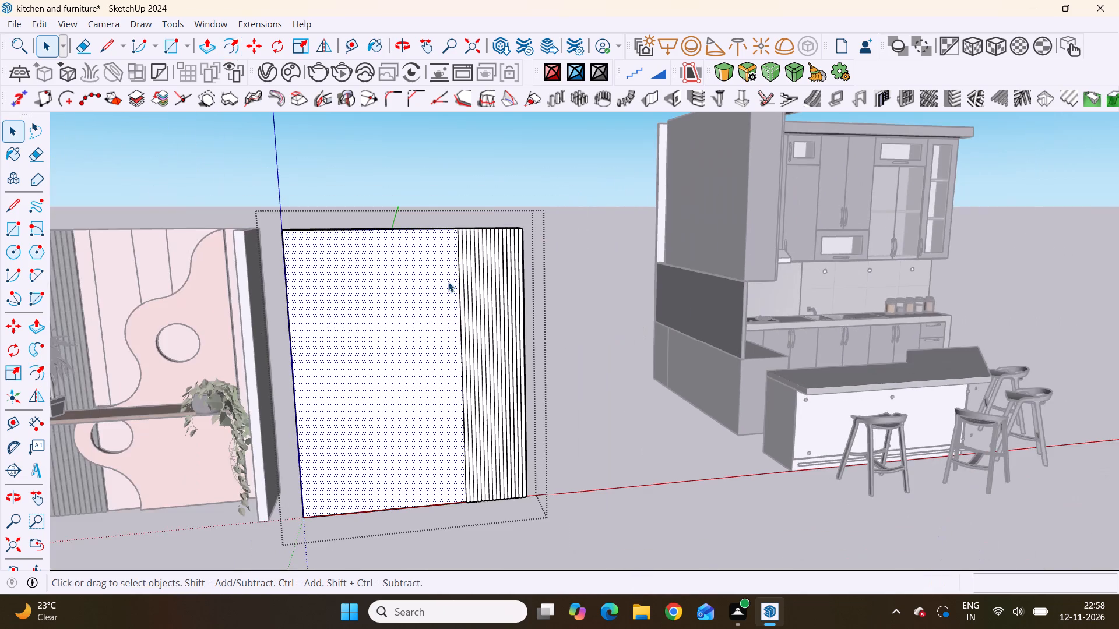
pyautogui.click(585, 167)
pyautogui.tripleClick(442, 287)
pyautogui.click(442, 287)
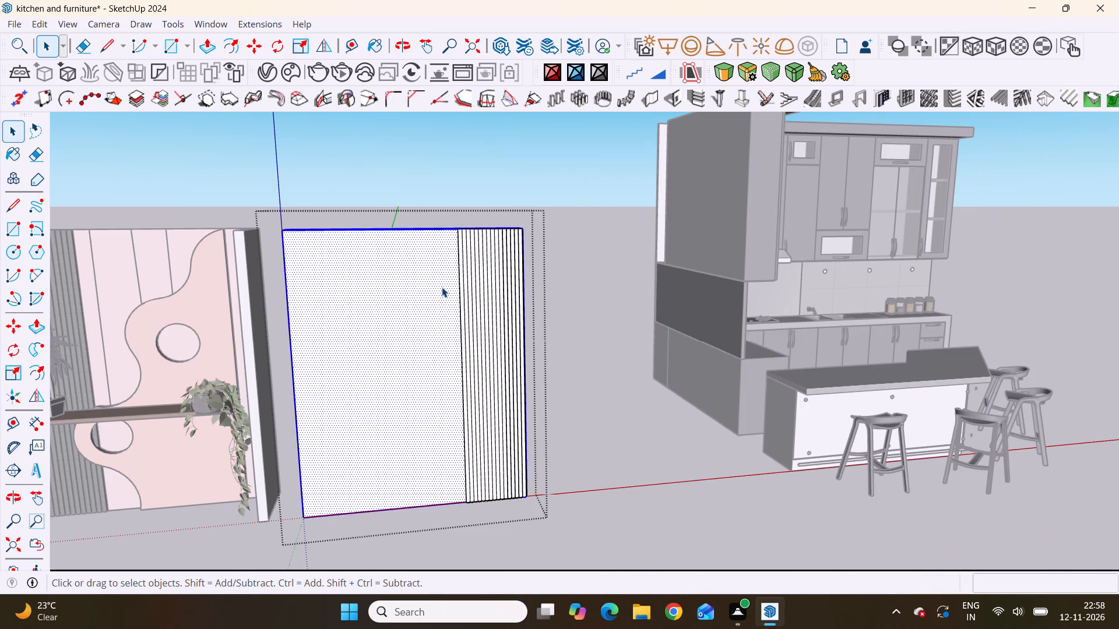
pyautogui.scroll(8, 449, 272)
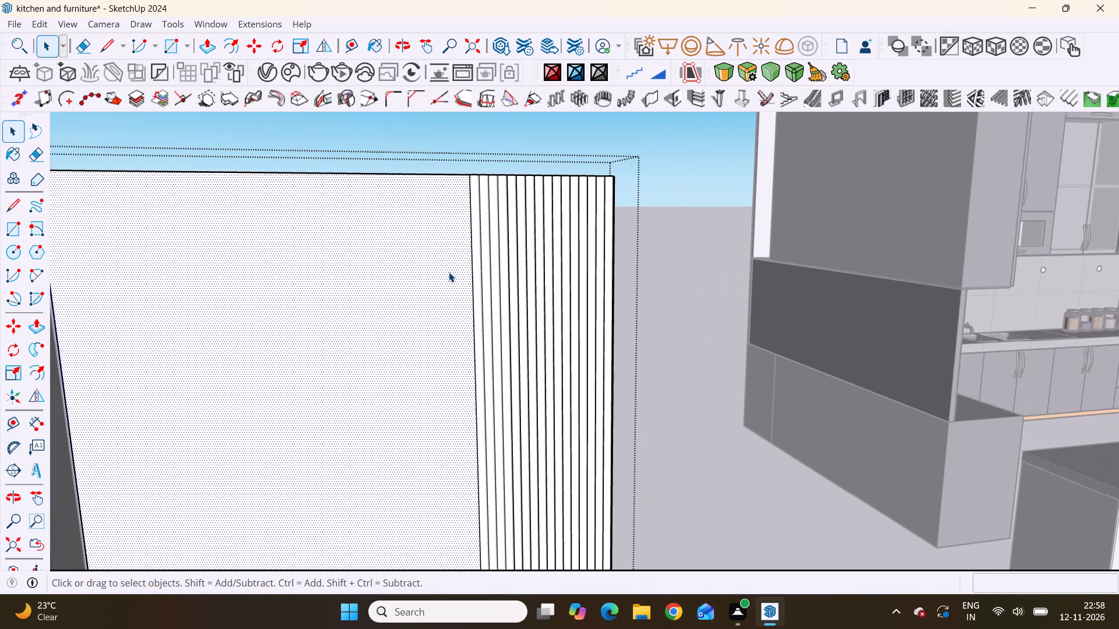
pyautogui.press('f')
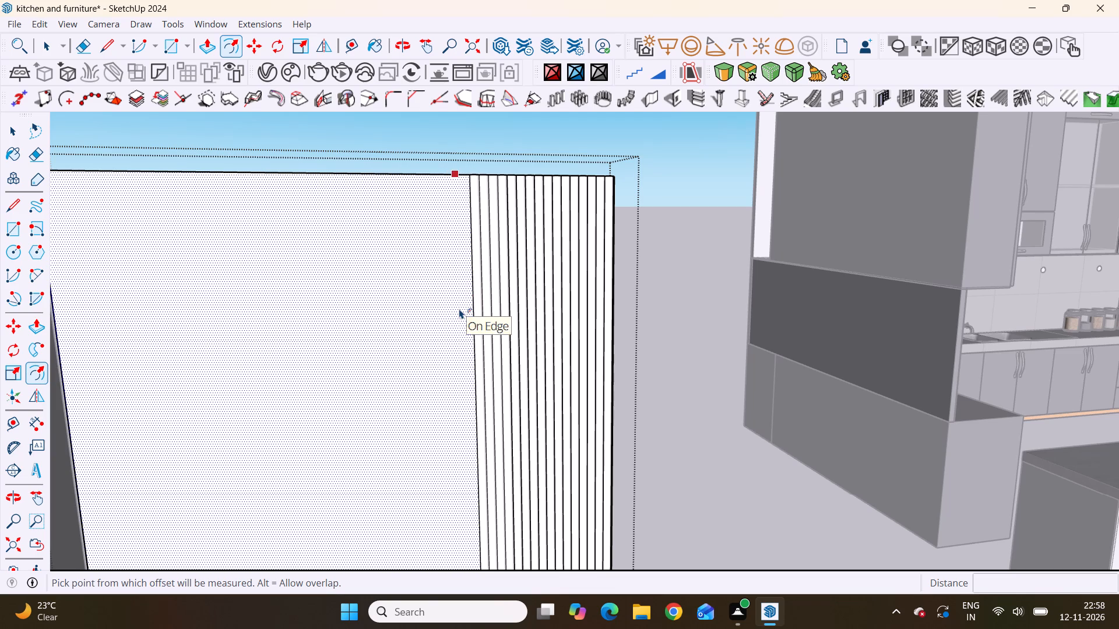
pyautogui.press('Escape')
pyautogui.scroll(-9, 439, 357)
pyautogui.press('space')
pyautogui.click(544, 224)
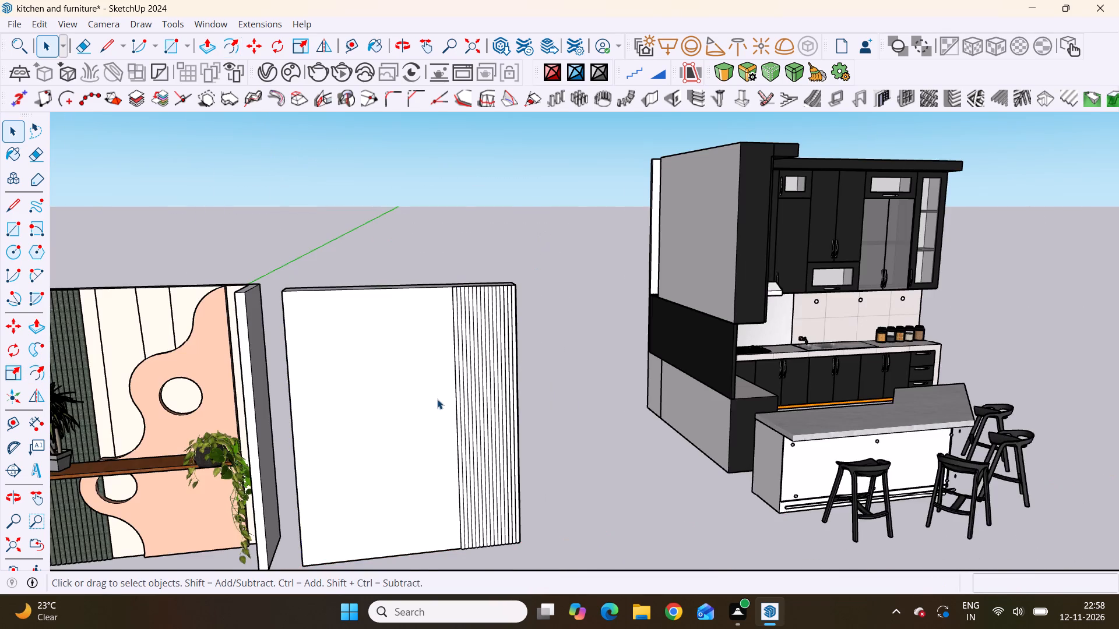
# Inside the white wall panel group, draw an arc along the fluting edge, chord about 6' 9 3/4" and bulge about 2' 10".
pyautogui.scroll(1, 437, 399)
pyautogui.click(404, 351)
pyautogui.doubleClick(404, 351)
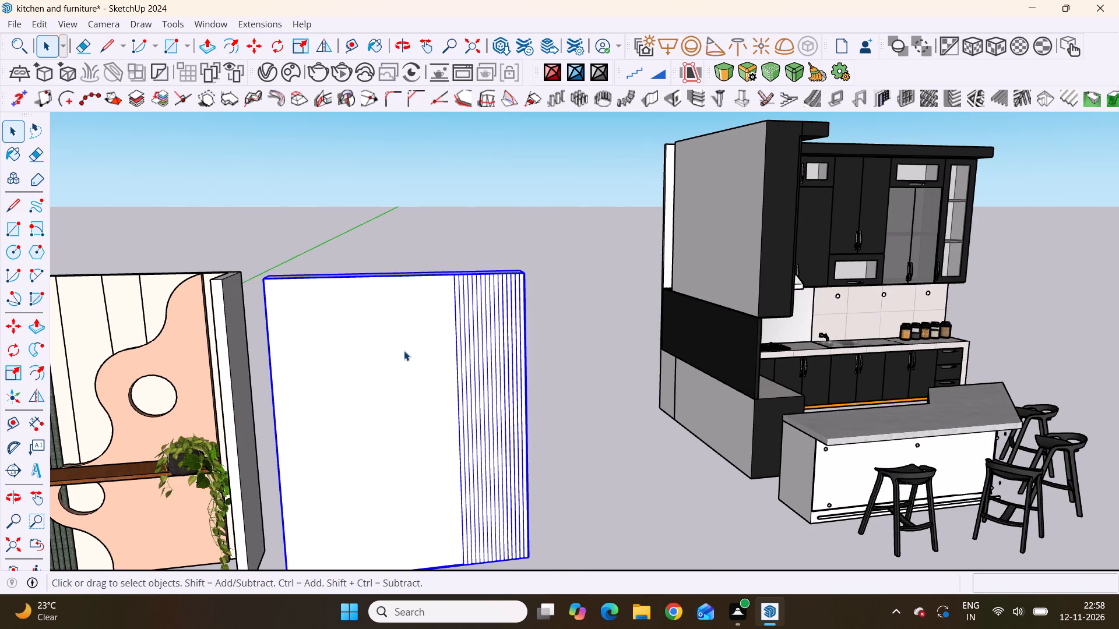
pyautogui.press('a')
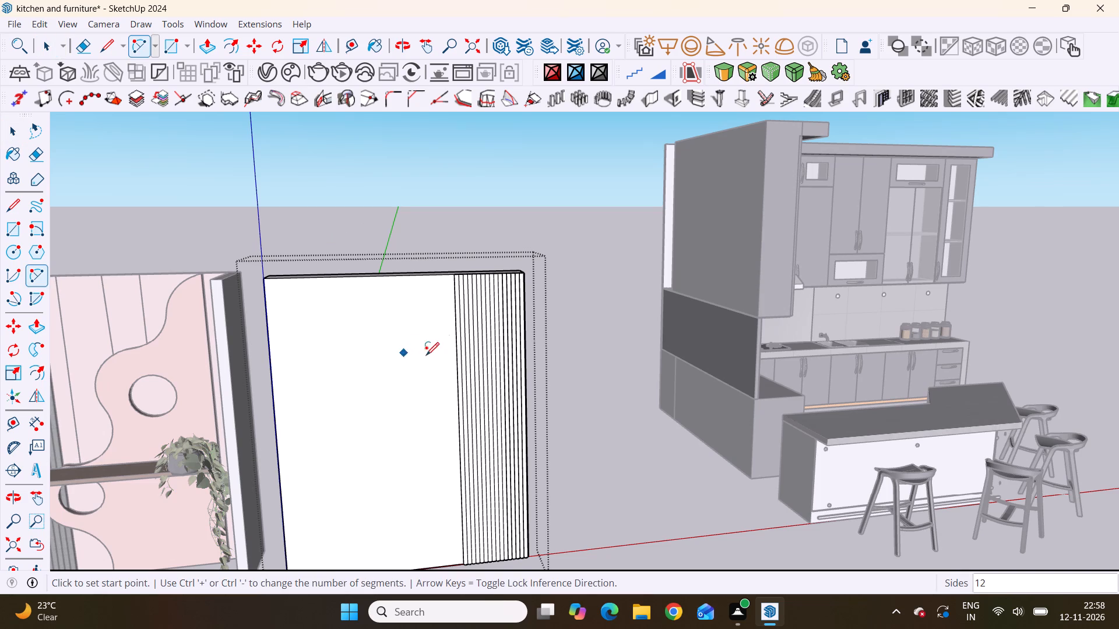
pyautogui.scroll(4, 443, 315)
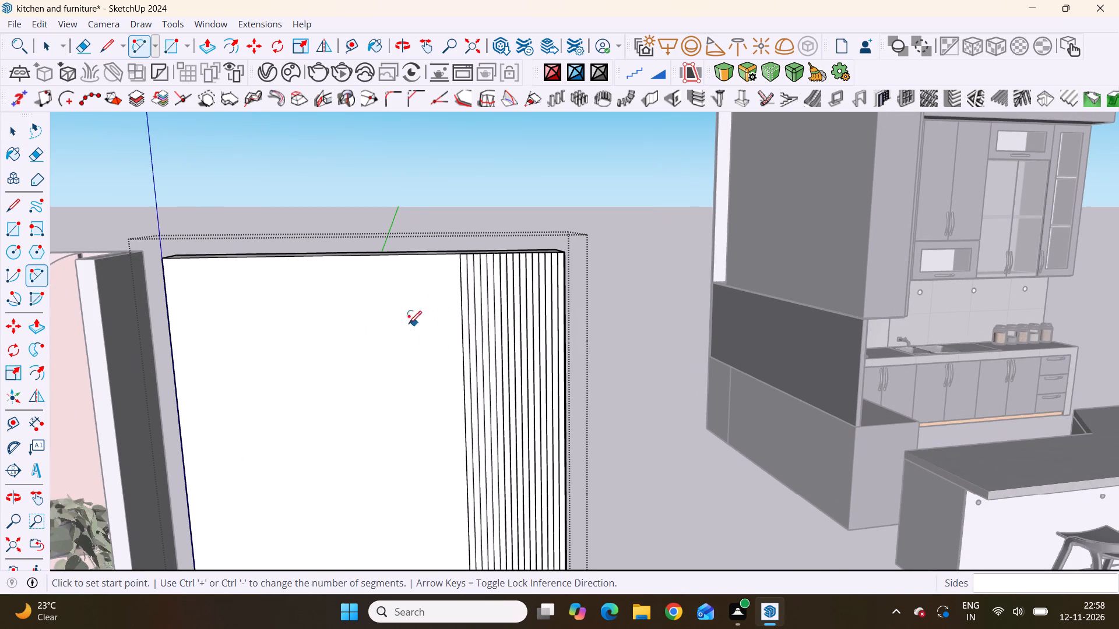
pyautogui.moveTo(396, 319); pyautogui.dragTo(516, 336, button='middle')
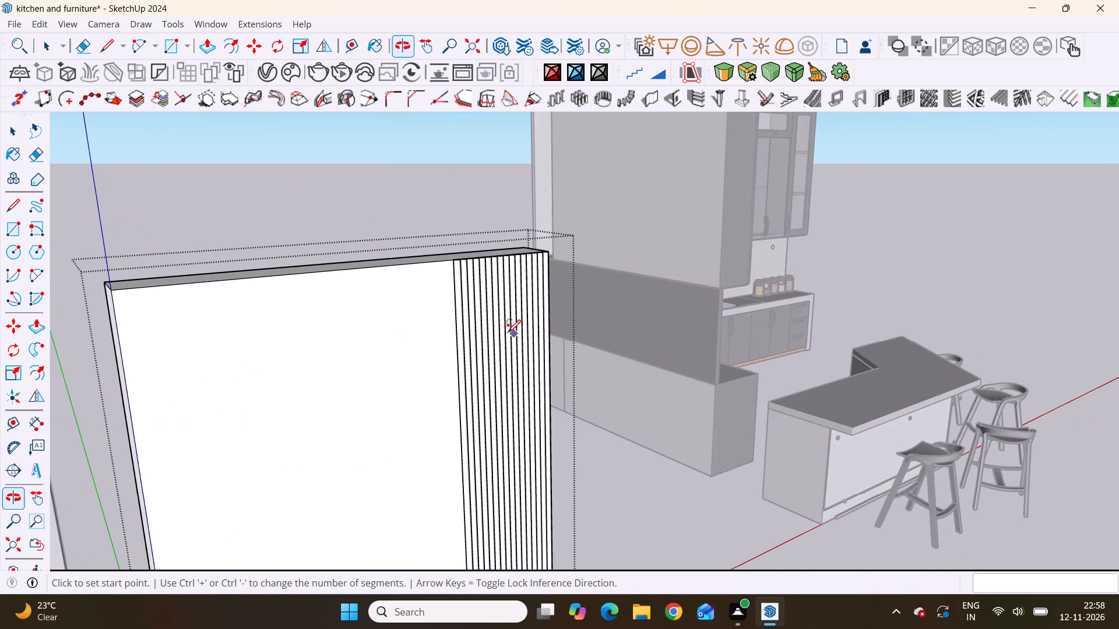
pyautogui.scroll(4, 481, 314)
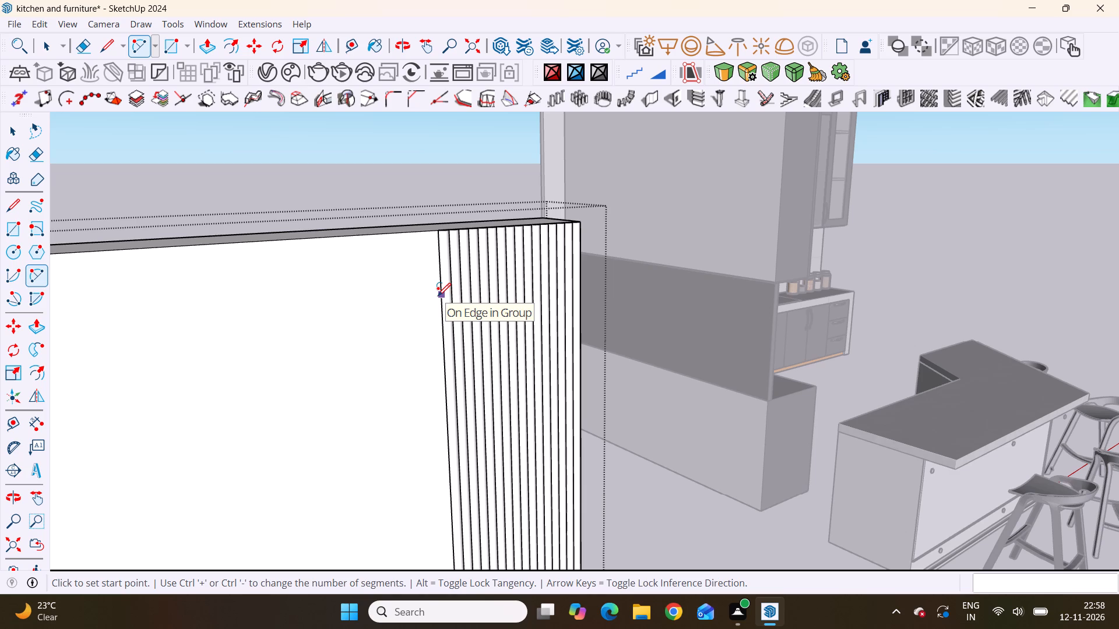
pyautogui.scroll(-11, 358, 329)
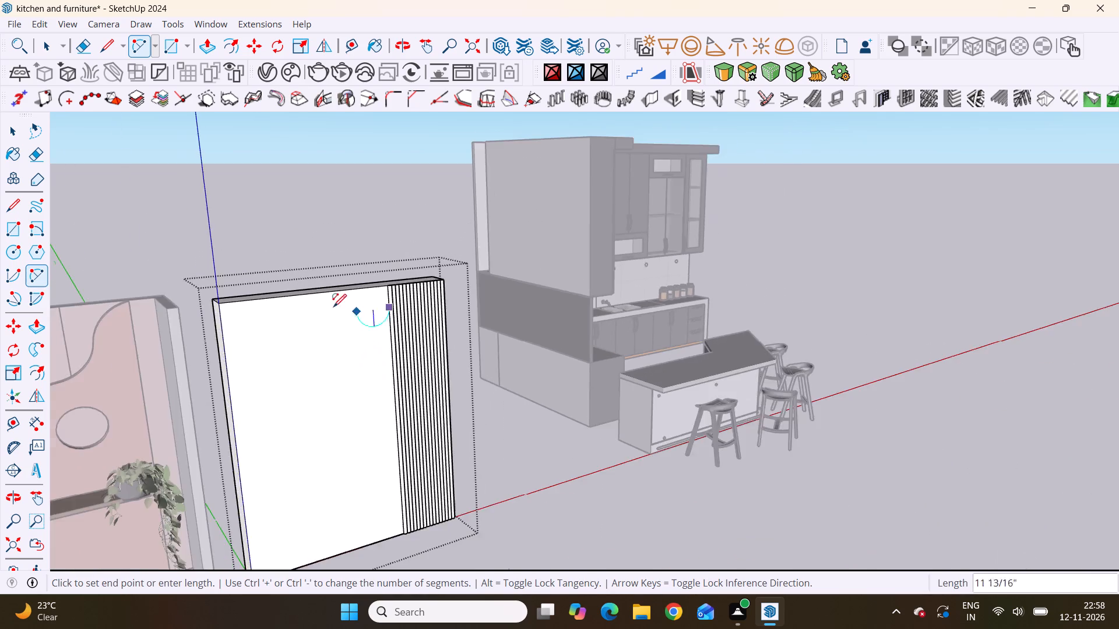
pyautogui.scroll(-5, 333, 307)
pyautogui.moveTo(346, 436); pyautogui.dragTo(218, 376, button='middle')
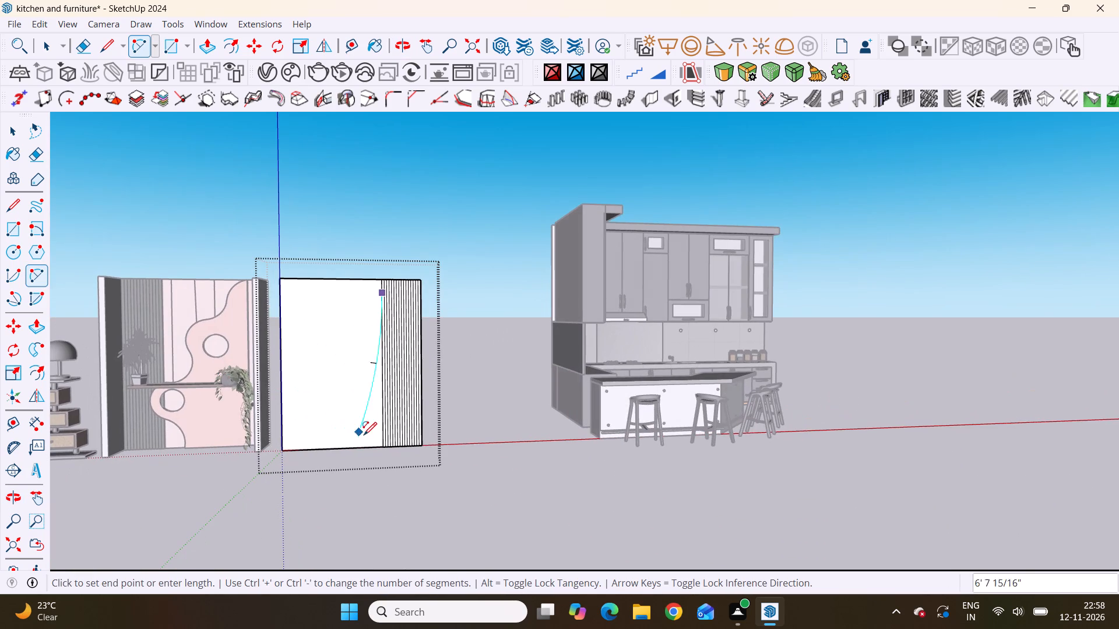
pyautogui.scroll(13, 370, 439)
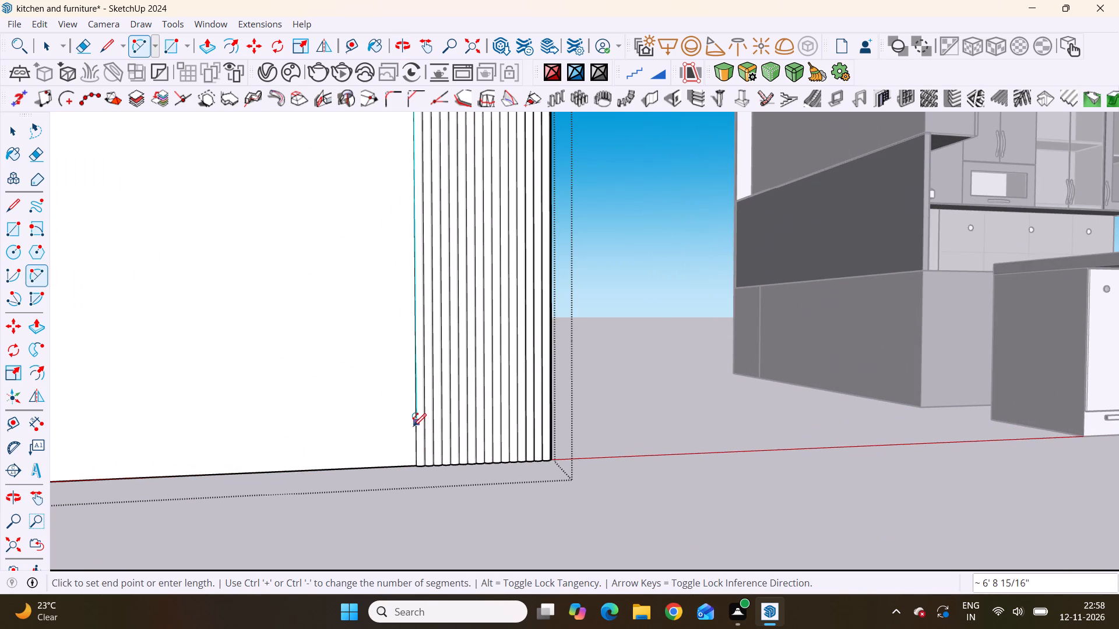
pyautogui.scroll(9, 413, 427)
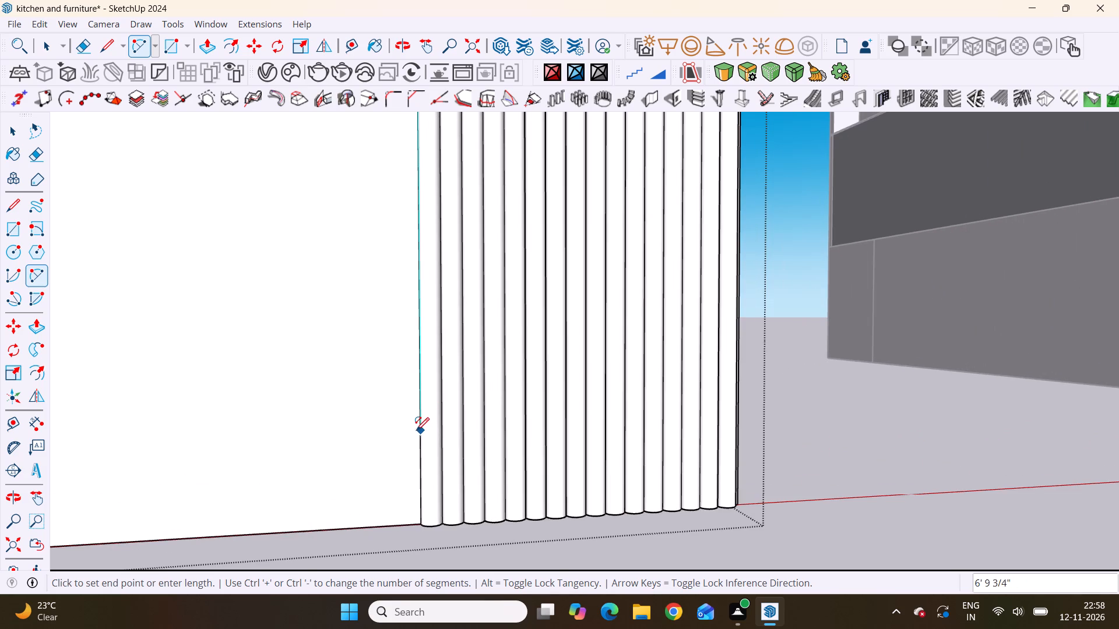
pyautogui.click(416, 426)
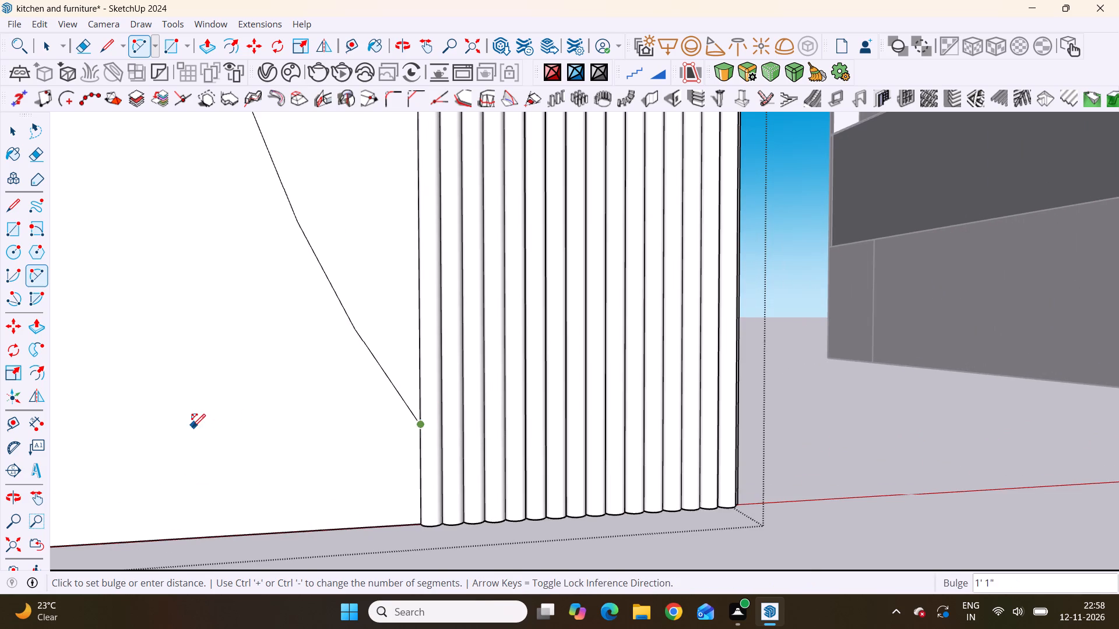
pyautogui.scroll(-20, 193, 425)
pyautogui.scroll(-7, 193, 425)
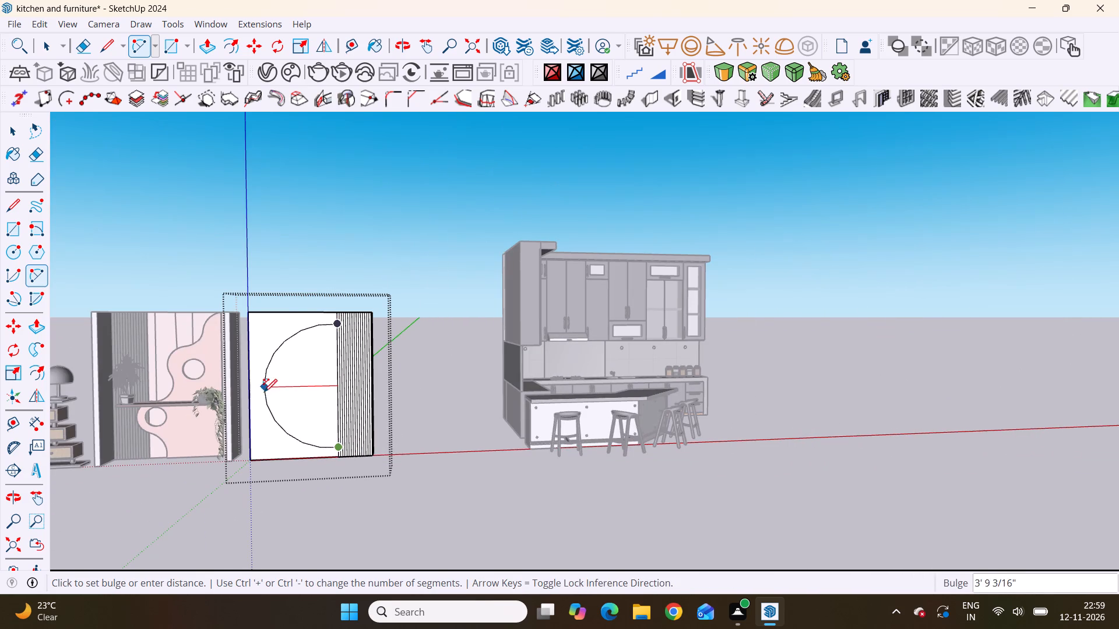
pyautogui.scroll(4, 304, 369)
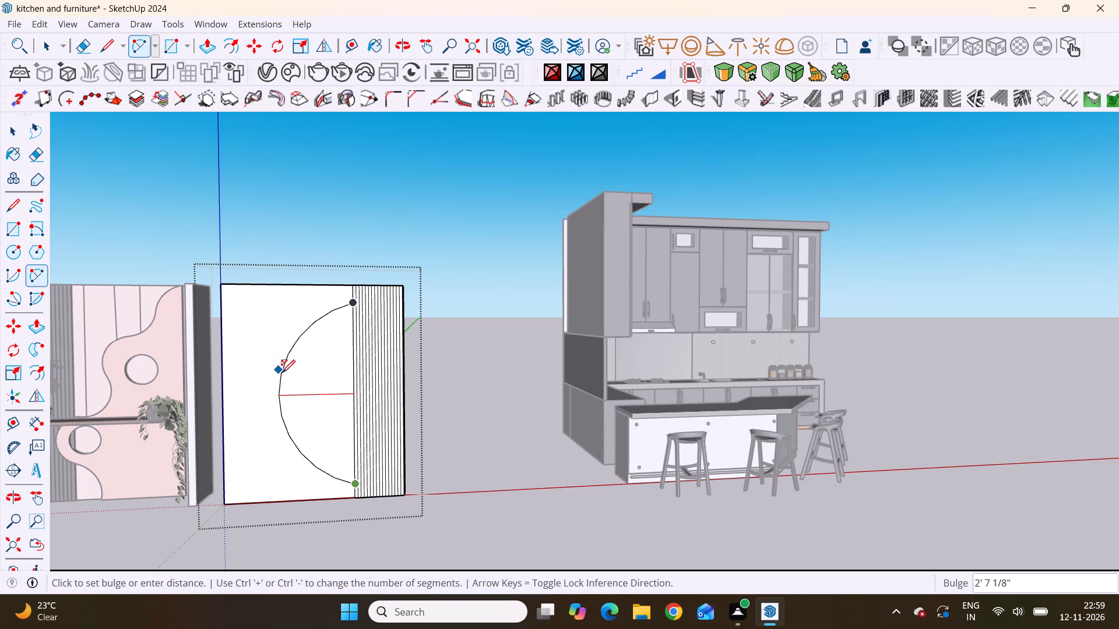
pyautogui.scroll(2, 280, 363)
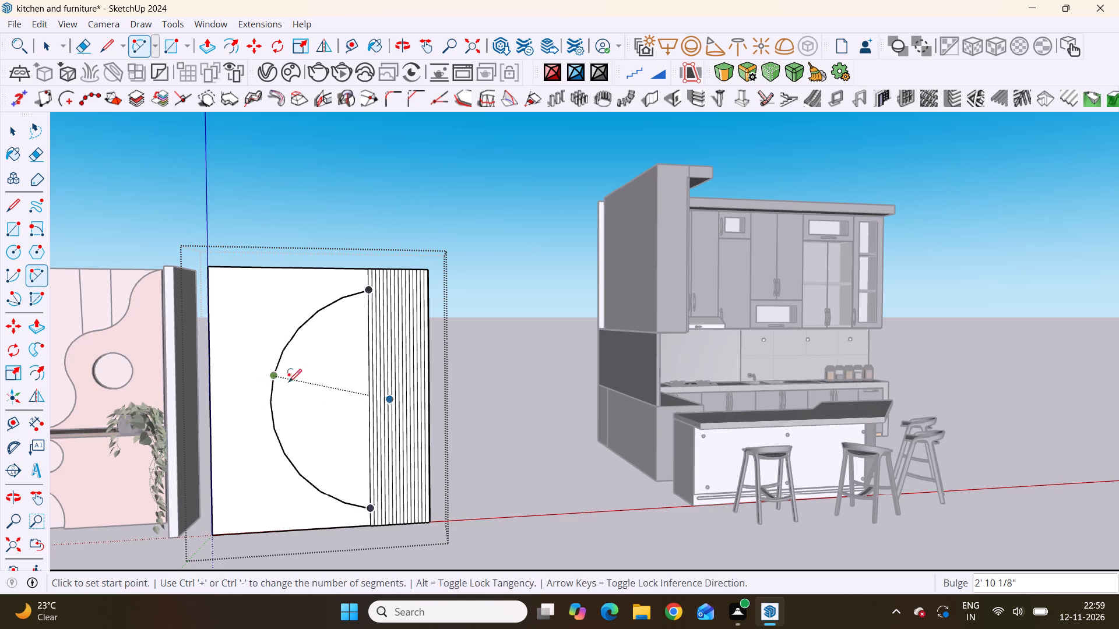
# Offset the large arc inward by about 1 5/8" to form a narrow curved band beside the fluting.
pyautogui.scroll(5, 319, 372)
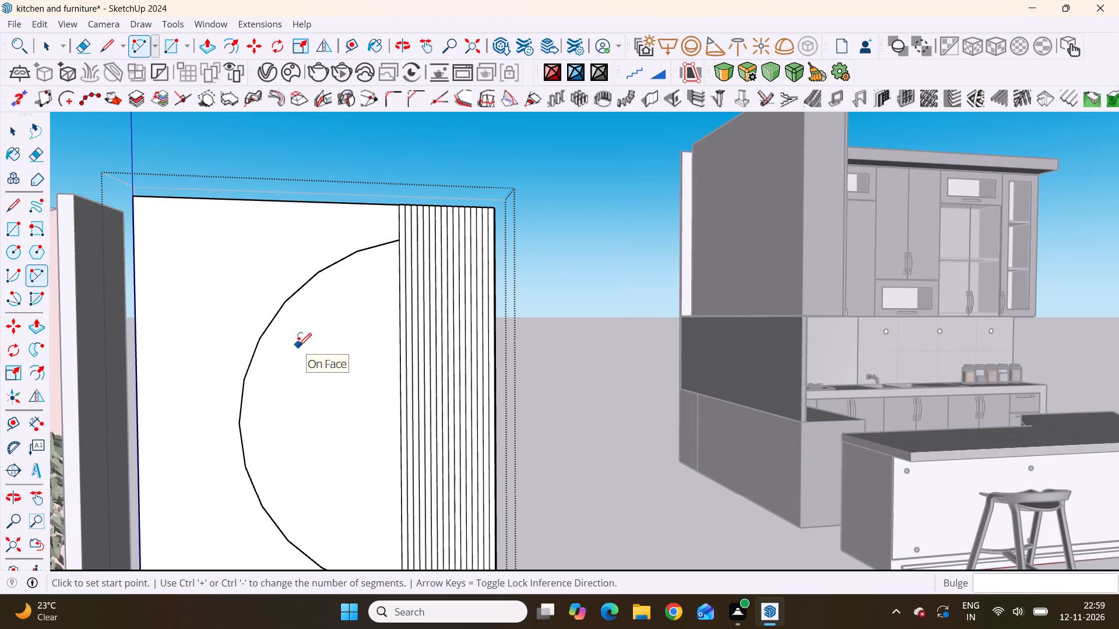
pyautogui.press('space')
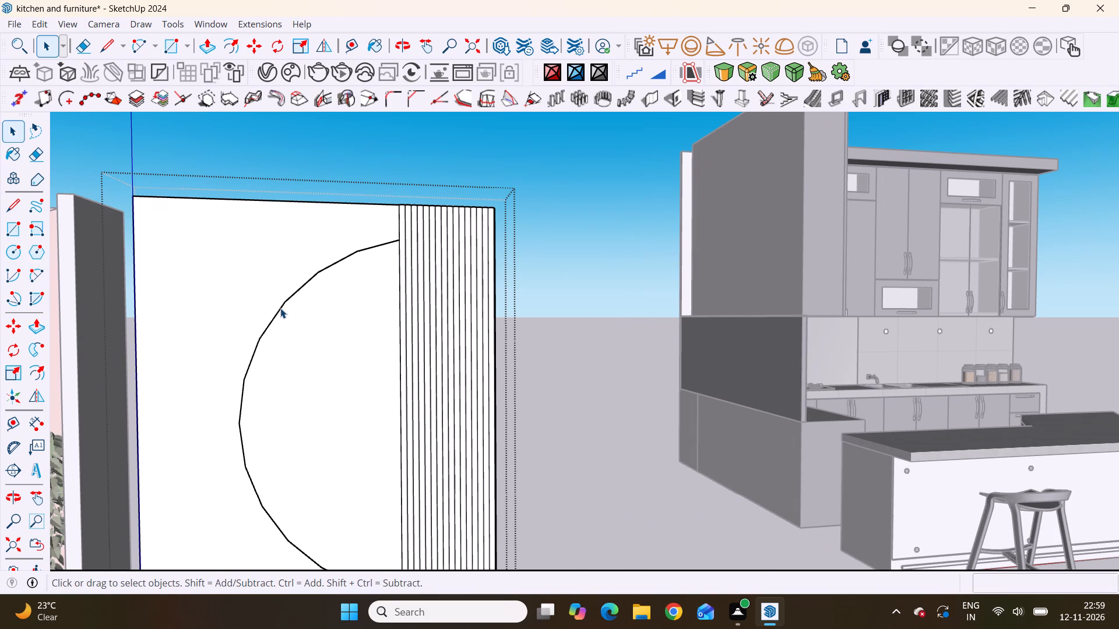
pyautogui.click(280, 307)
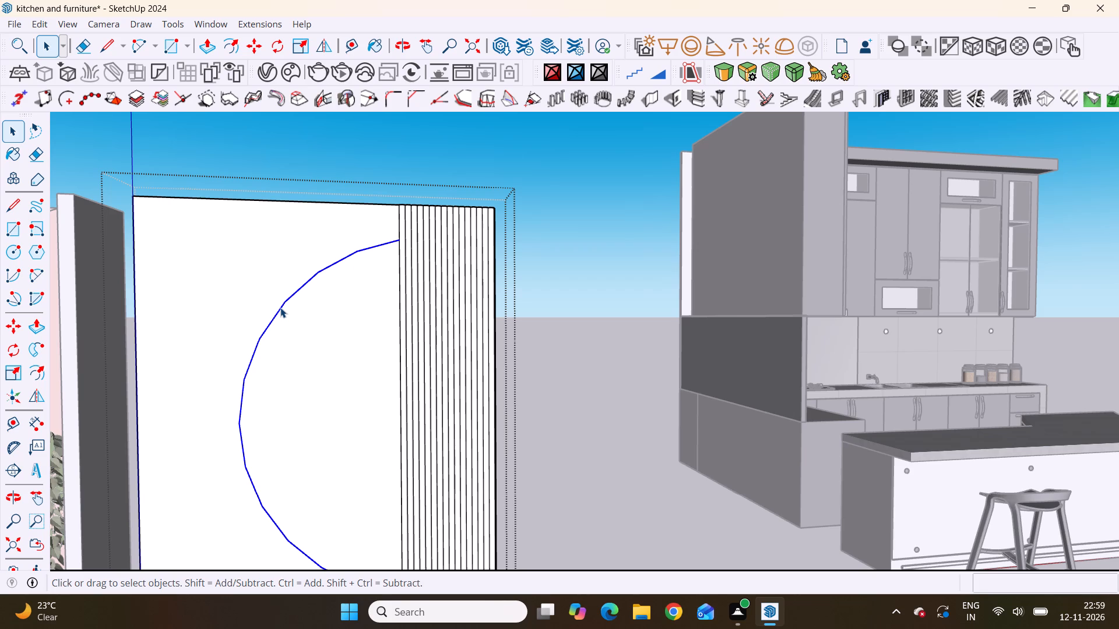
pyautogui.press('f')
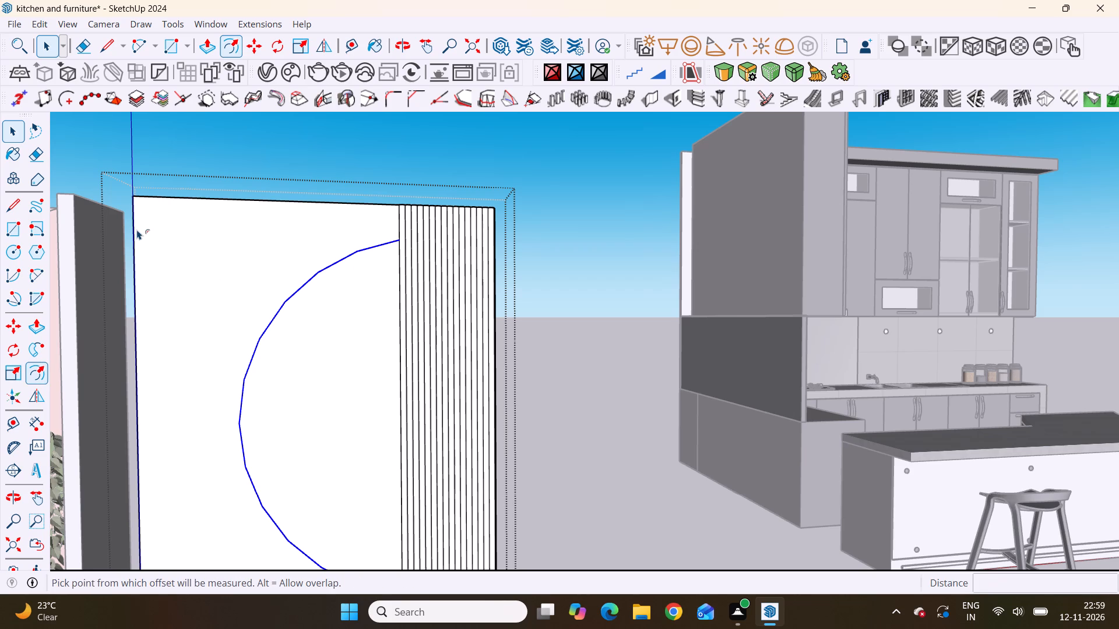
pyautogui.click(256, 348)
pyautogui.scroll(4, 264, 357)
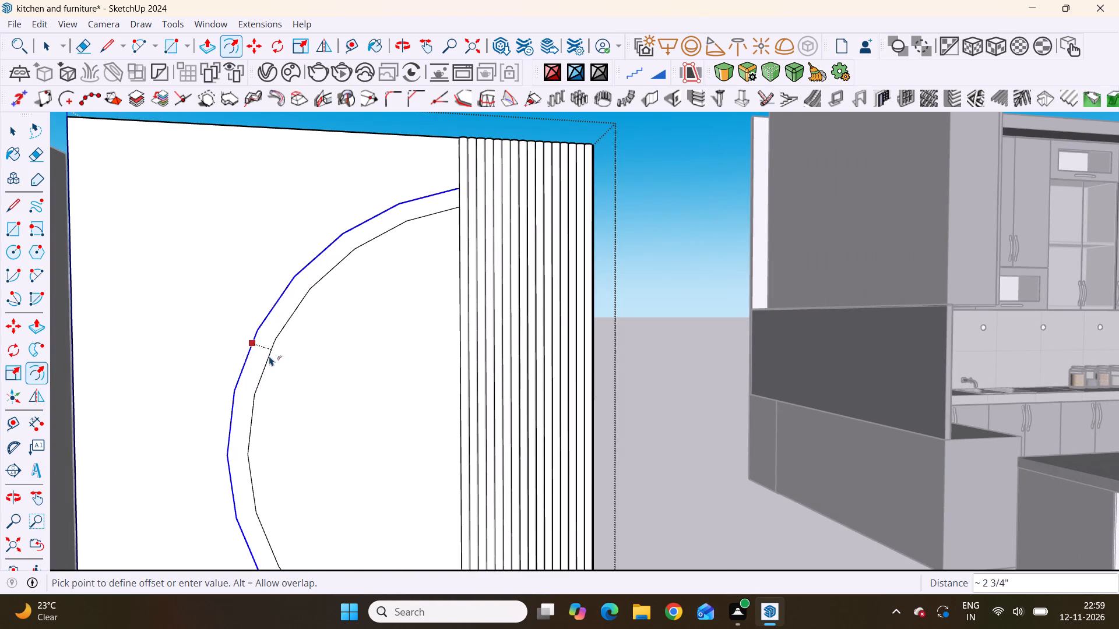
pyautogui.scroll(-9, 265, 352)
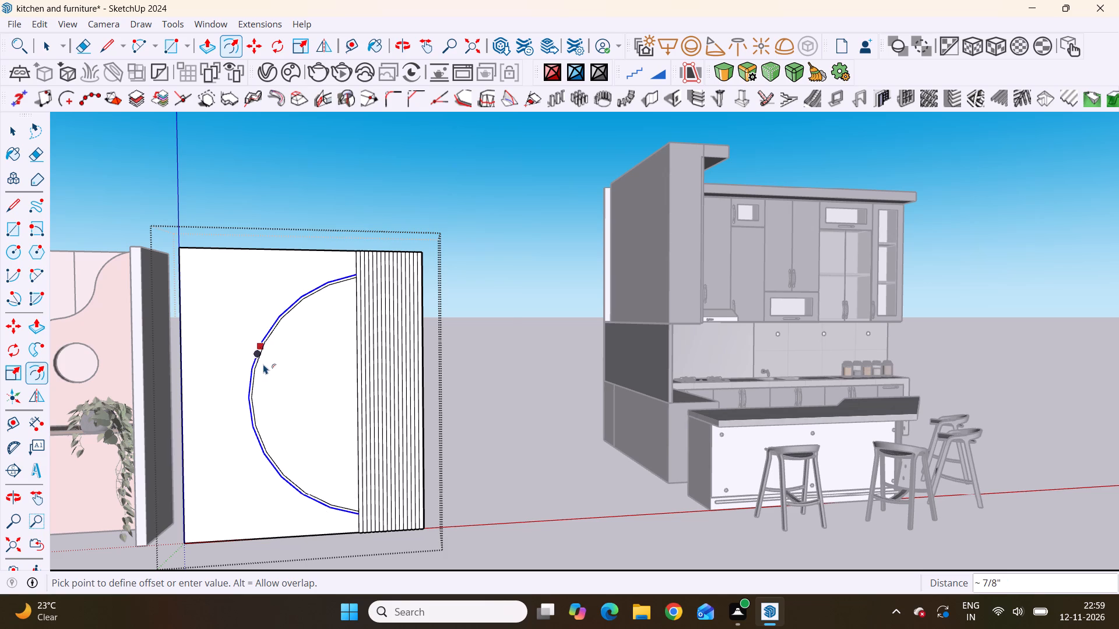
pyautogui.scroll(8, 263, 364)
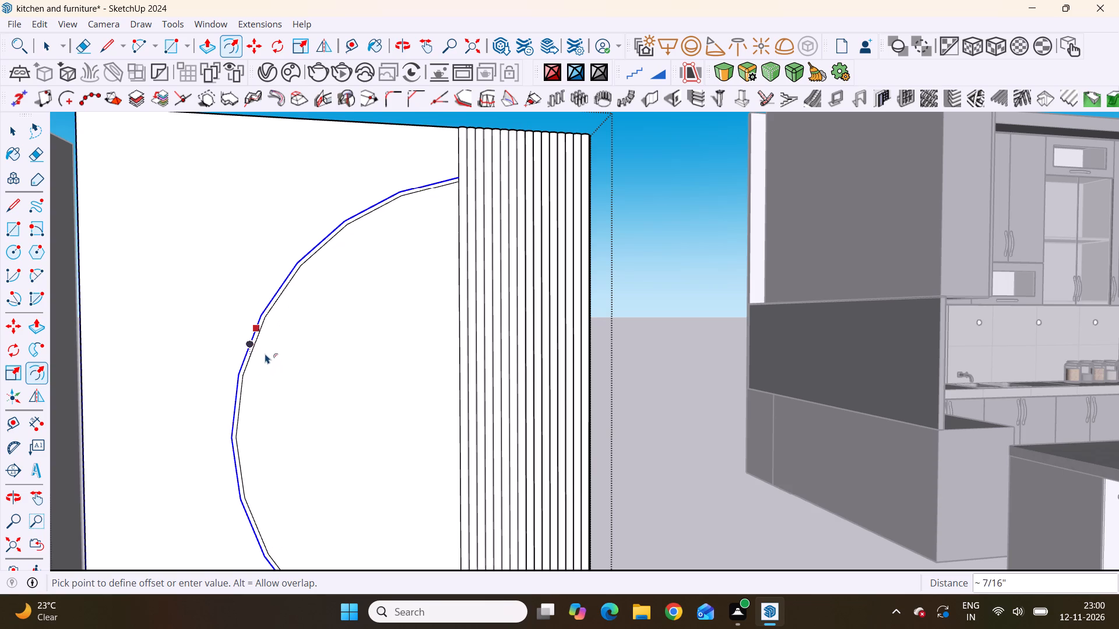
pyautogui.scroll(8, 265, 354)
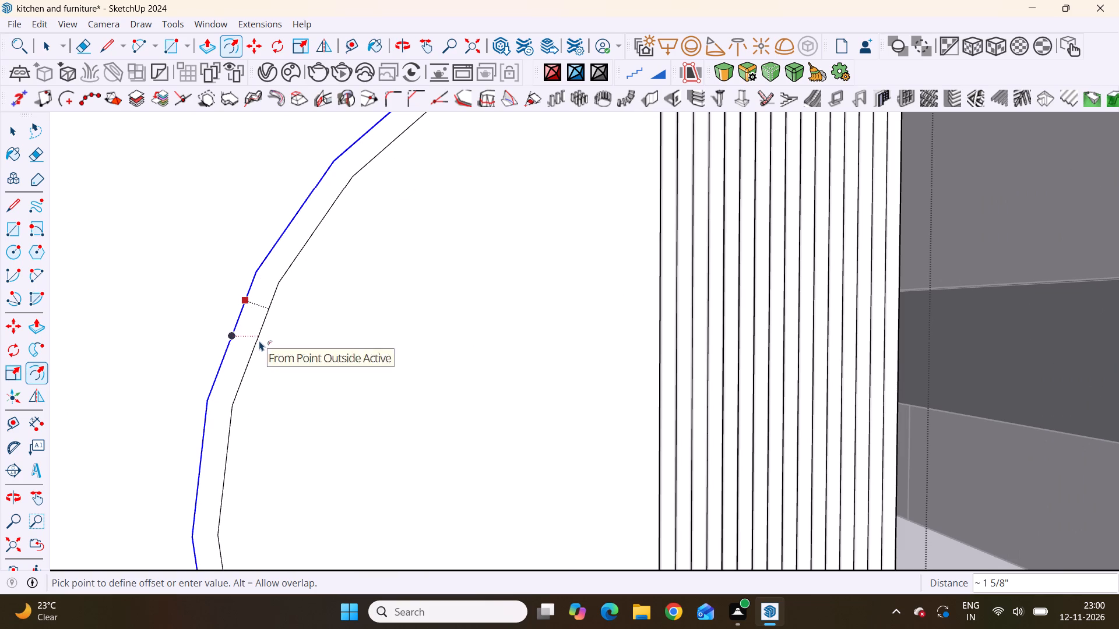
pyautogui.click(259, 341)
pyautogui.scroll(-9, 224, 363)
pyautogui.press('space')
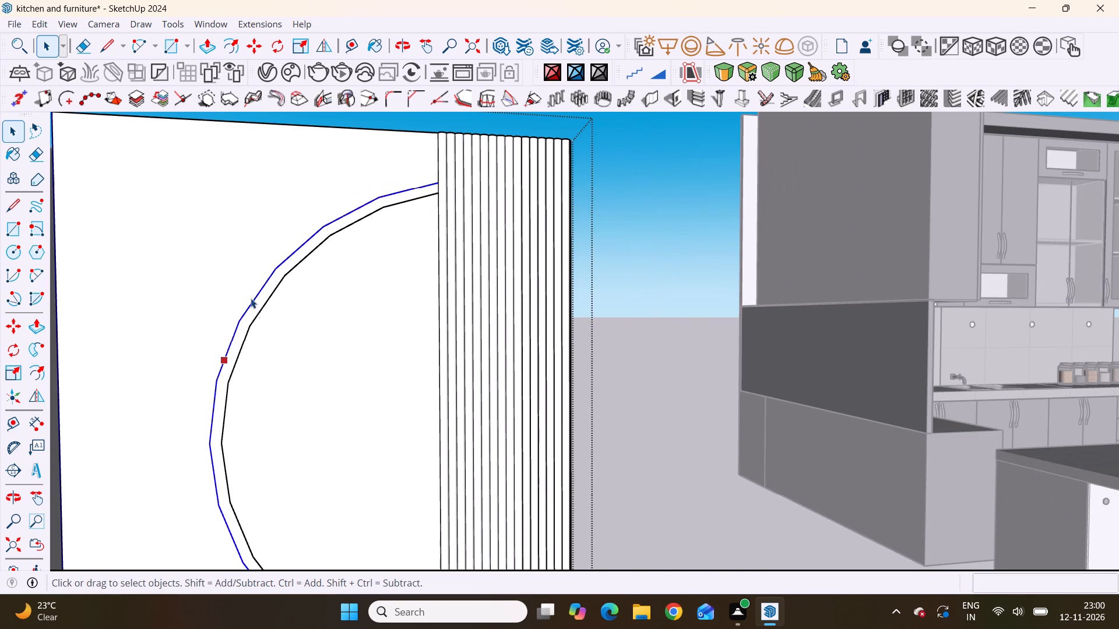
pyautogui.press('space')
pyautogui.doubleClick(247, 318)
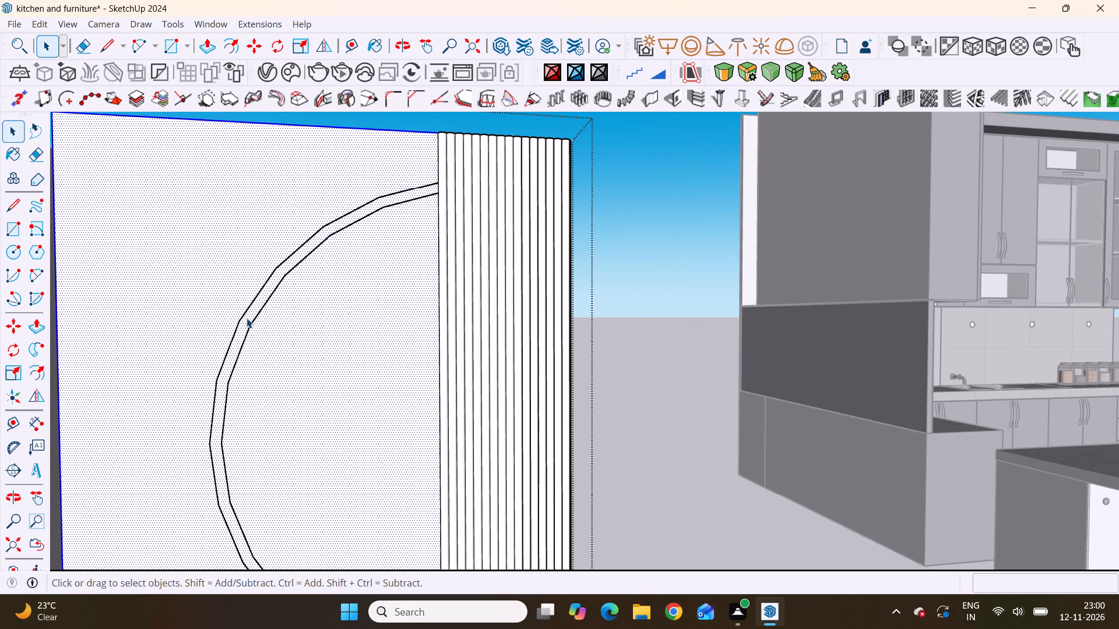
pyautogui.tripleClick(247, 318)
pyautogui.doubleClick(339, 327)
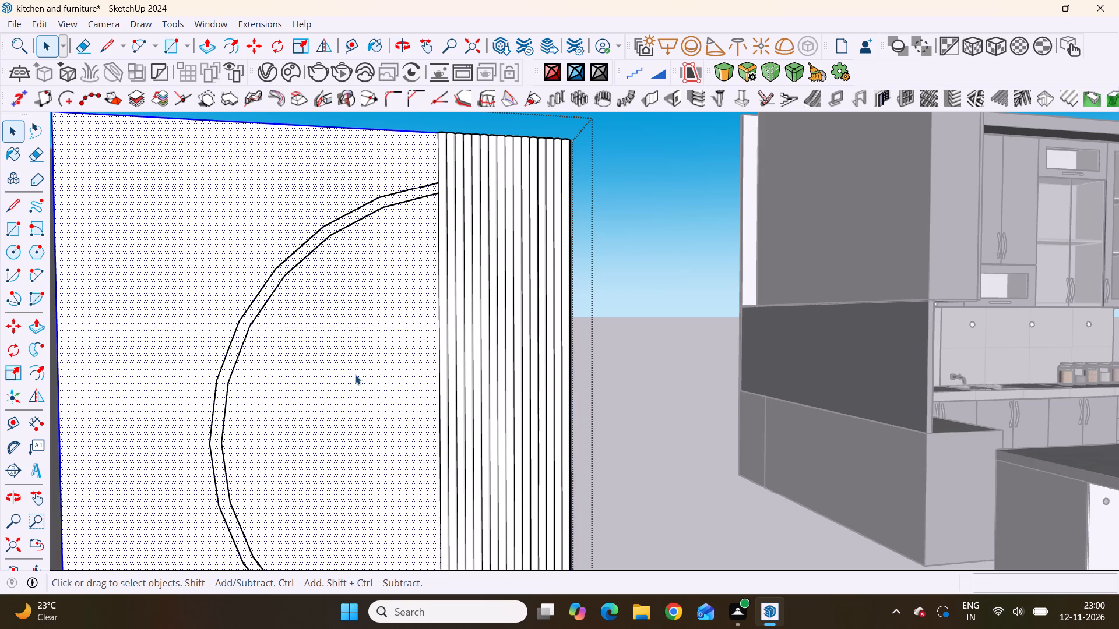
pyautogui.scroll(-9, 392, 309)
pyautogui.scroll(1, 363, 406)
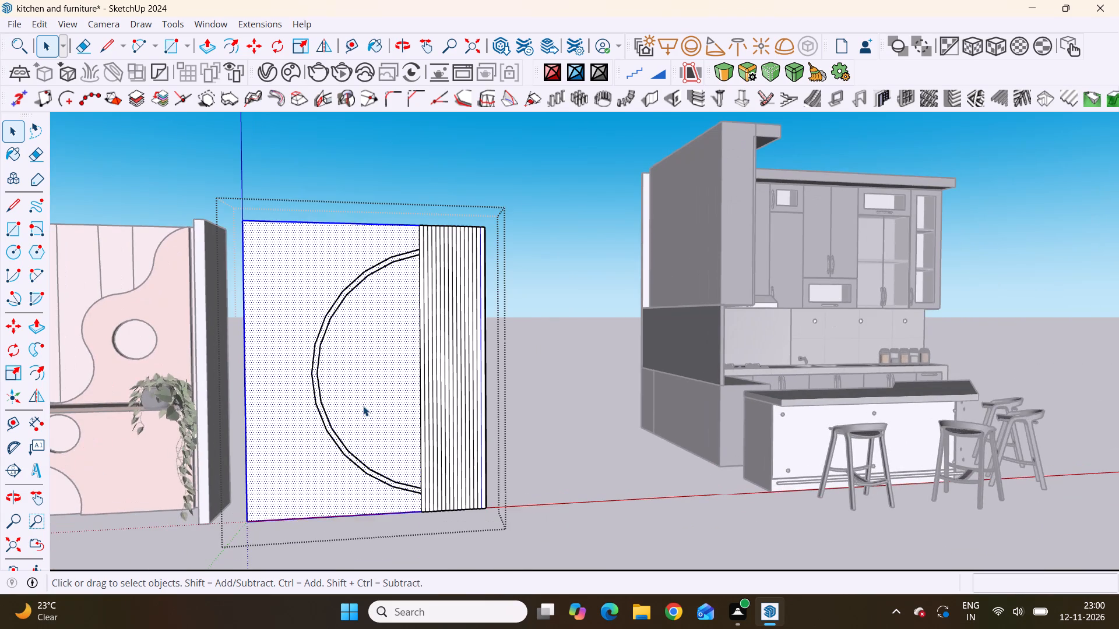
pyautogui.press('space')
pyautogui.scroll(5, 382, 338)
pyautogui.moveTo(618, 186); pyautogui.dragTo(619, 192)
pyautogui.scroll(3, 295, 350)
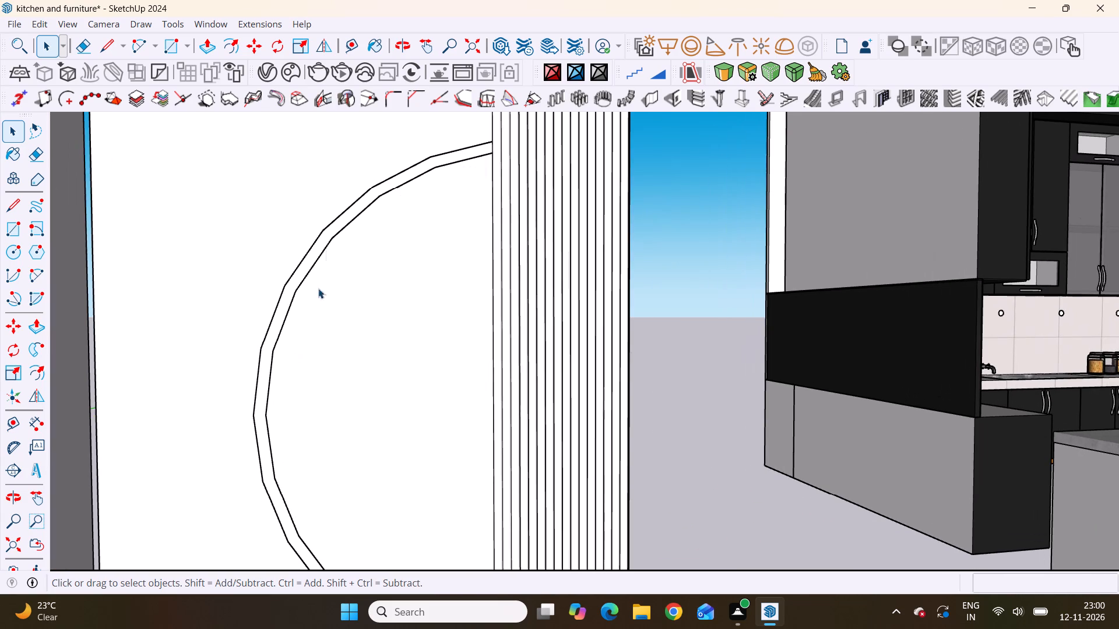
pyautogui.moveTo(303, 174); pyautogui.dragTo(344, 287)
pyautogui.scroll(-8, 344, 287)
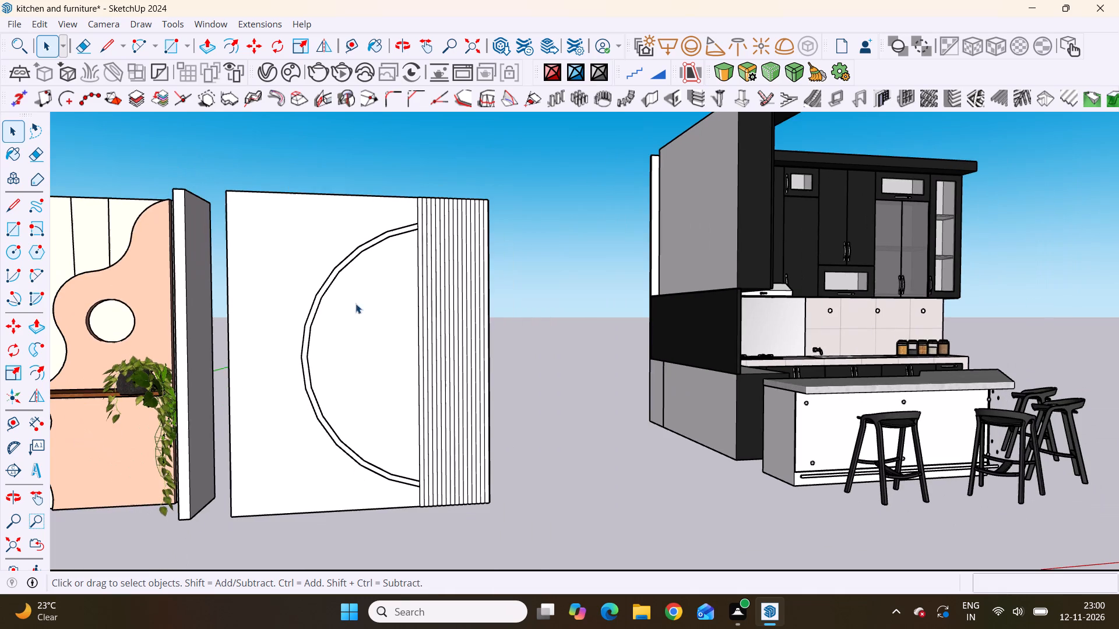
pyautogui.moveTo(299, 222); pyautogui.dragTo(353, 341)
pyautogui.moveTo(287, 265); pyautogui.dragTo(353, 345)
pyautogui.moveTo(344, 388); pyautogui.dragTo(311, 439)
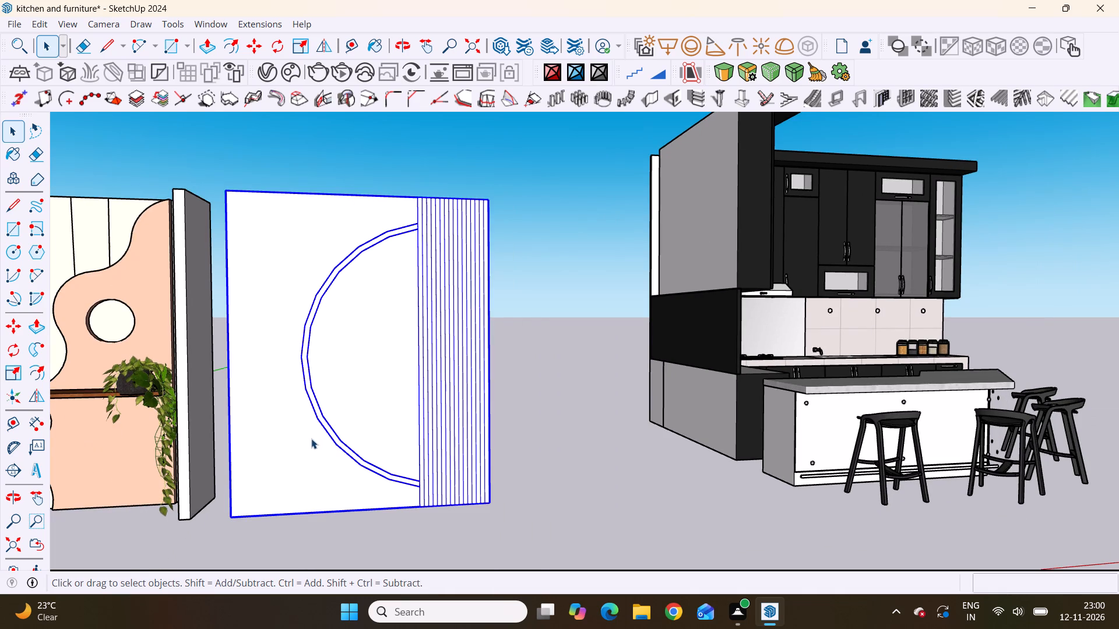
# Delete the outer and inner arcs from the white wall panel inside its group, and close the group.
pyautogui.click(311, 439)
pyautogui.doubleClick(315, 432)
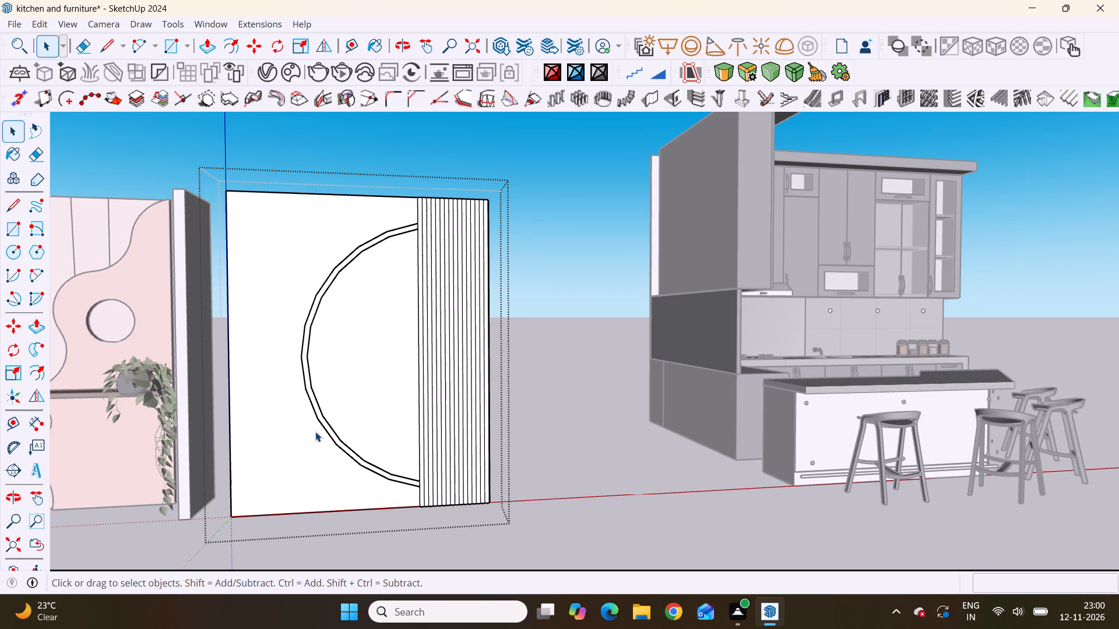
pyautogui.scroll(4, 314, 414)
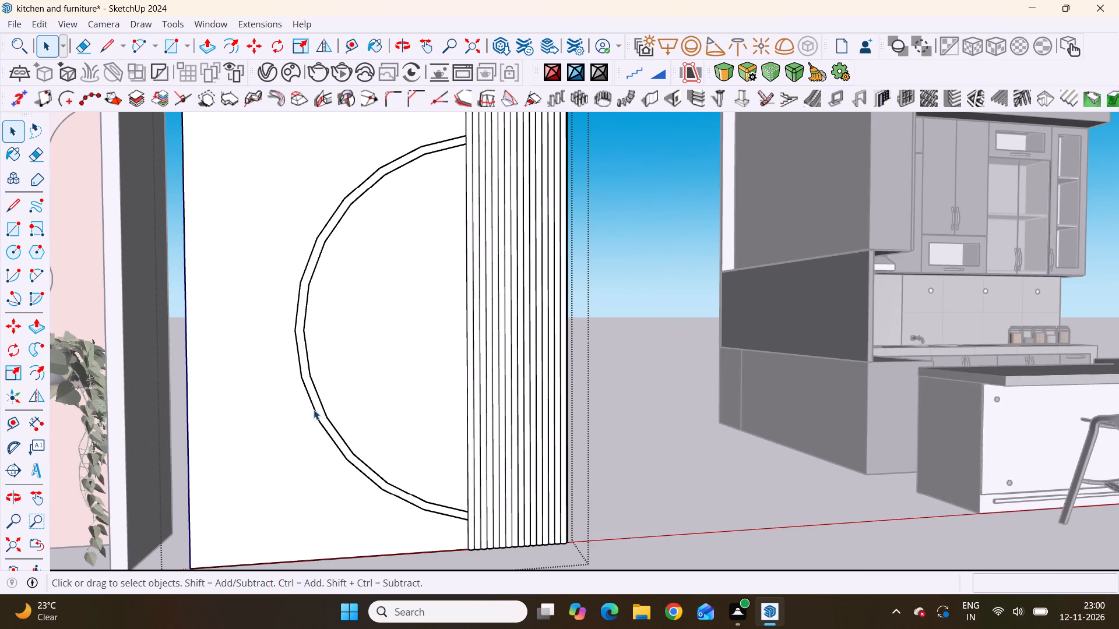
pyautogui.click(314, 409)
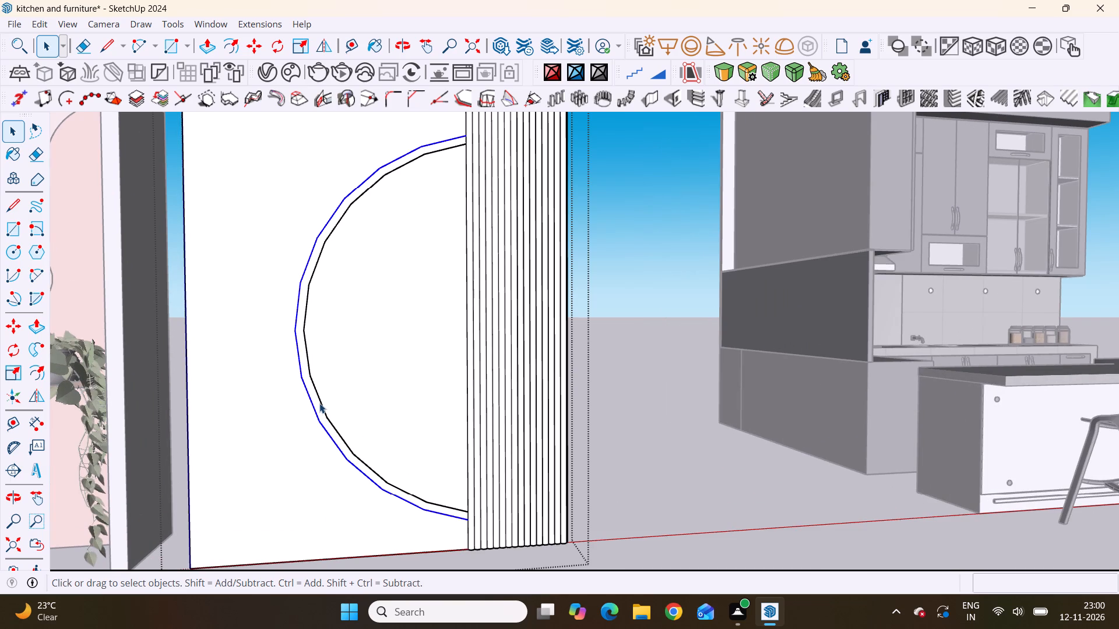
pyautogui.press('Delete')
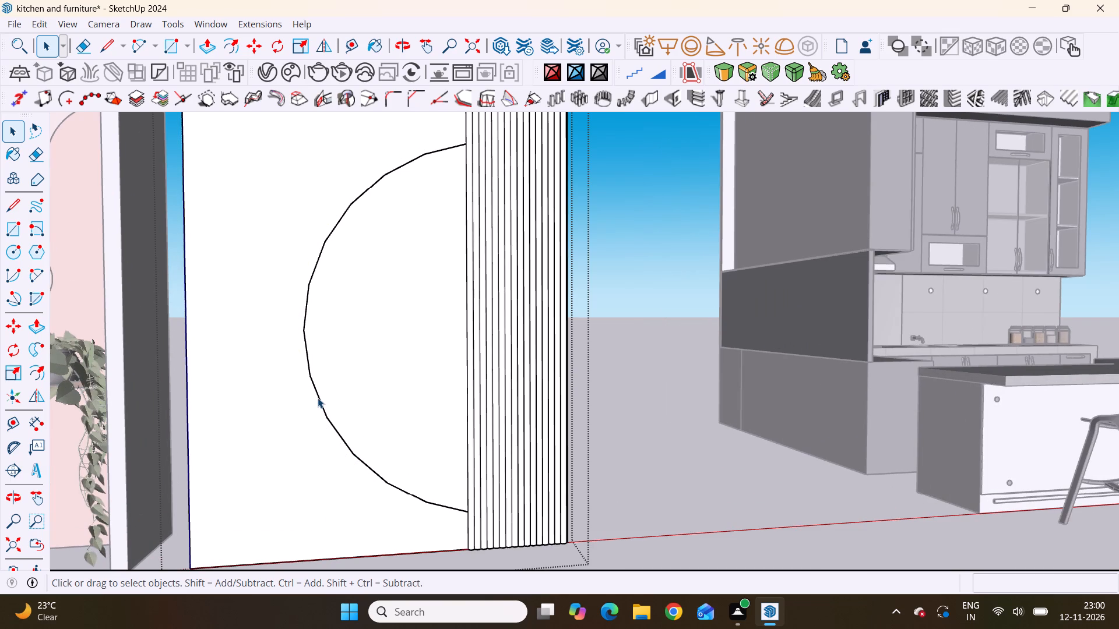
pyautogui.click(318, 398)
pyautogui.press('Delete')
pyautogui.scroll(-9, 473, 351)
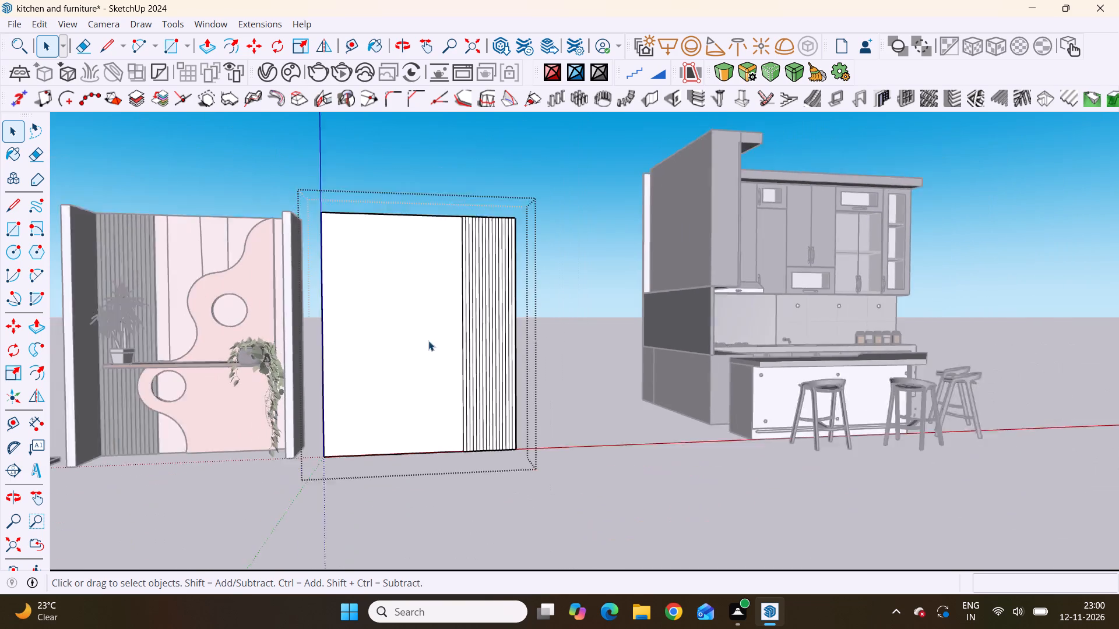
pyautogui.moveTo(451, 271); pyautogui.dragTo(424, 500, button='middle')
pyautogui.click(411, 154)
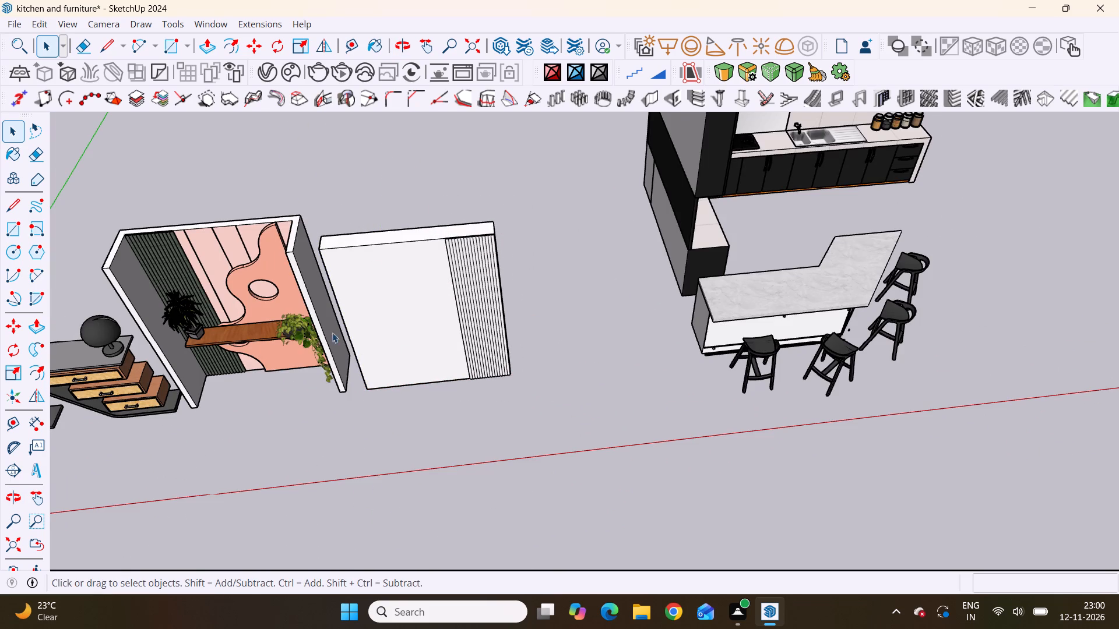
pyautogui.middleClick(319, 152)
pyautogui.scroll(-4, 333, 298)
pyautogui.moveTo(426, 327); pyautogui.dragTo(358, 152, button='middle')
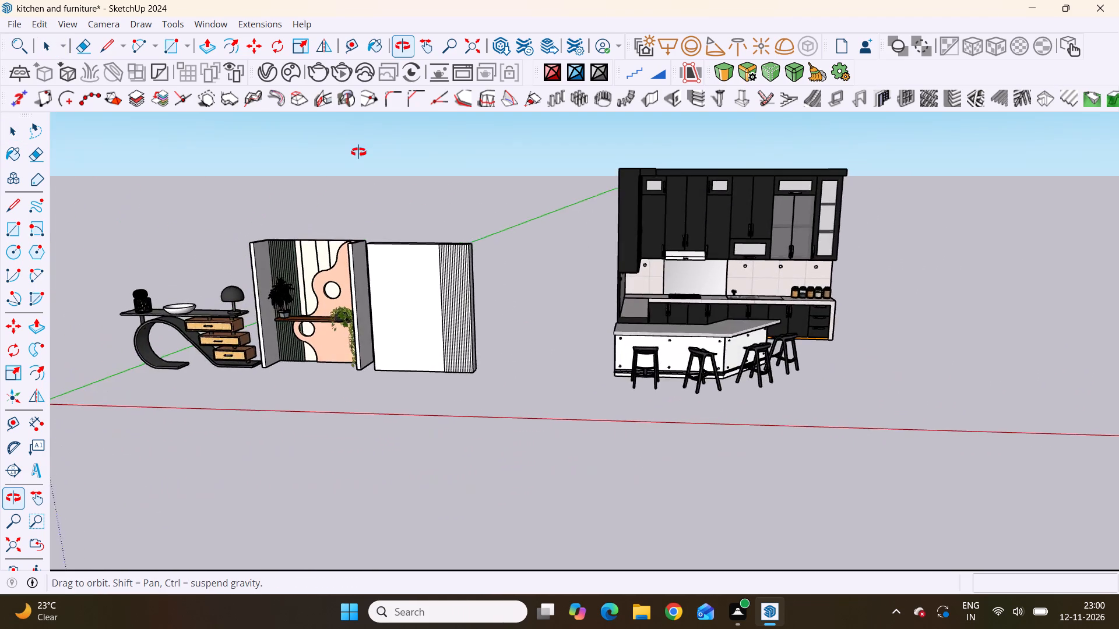
# Examine the white fluted wall panel and its neighbouring furniture from several angles.
pyautogui.moveTo(358, 152); pyautogui.dragTo(388, 160, button='middle')
pyautogui.scroll(3, 379, 156)
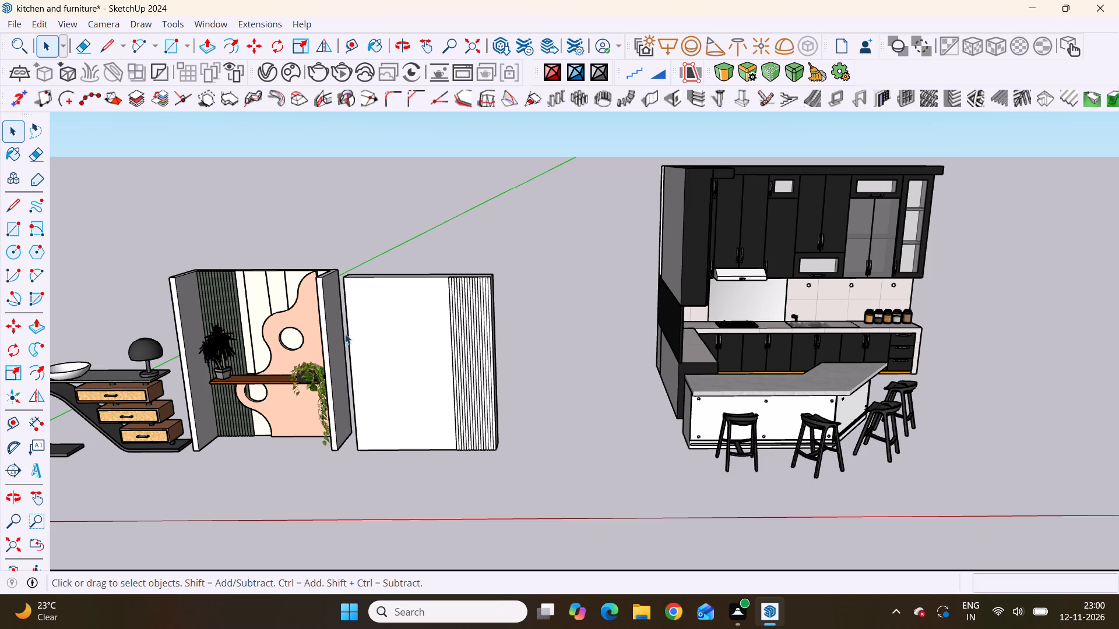
pyautogui.scroll(1, 454, 315)
pyautogui.scroll(-2, 454, 327)
pyautogui.moveTo(347, 320); pyautogui.dragTo(439, 238, button='middle')
pyautogui.scroll(-5, 498, 362)
pyautogui.moveTo(425, 352); pyautogui.dragTo(493, 284, button='middle')
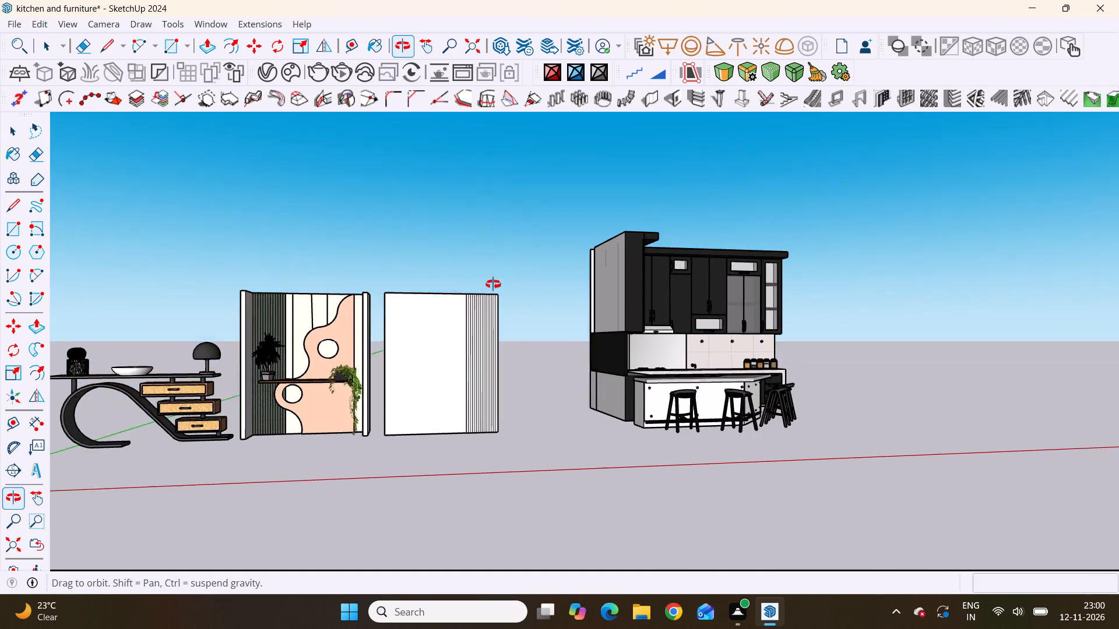
pyautogui.moveTo(493, 284); pyautogui.dragTo(495, 291, button='middle')
pyautogui.scroll(1, 495, 291)
pyautogui.scroll(3, 463, 328)
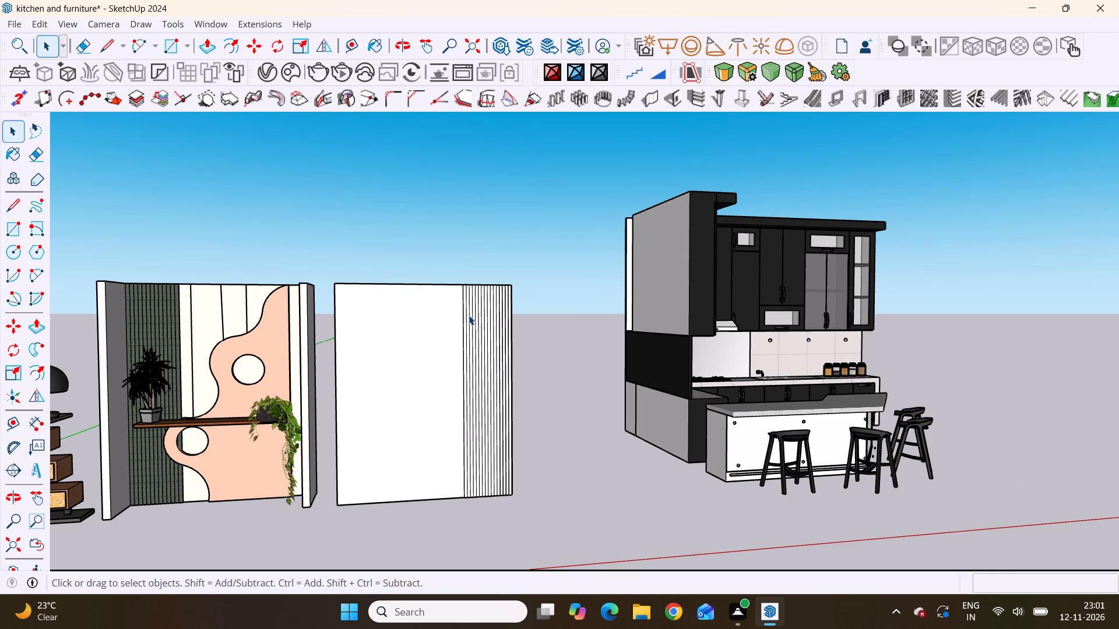
pyautogui.scroll(-3, 478, 366)
pyautogui.moveTo(481, 379); pyautogui.dragTo(481, 379, button='middle')
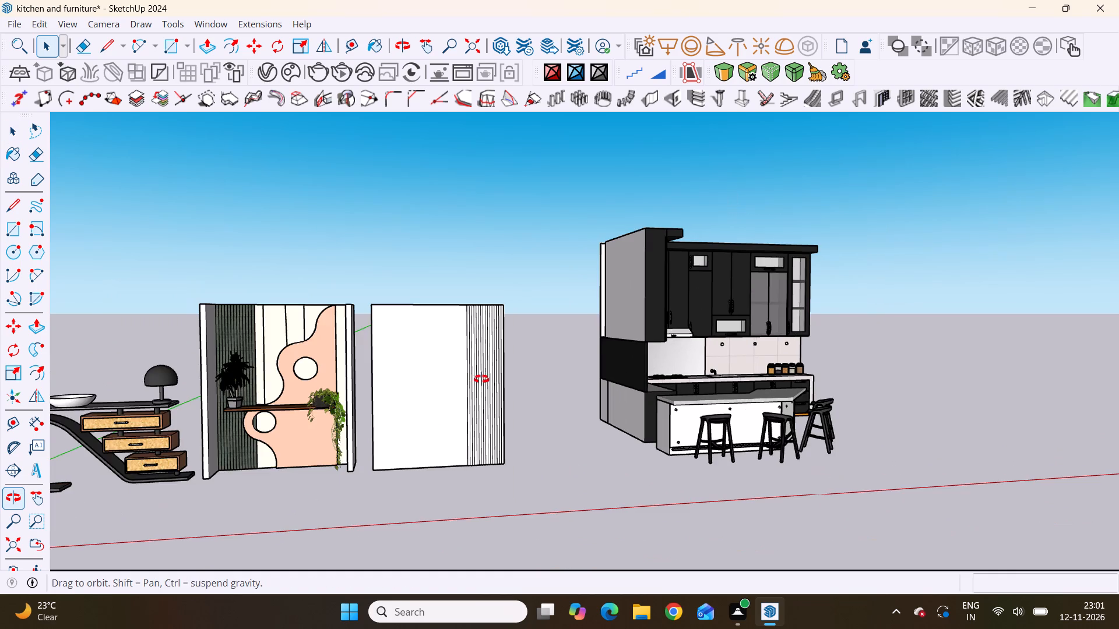
pyautogui.moveTo(481, 379); pyautogui.dragTo(457, 372, button='middle')
pyautogui.scroll(3, 453, 361)
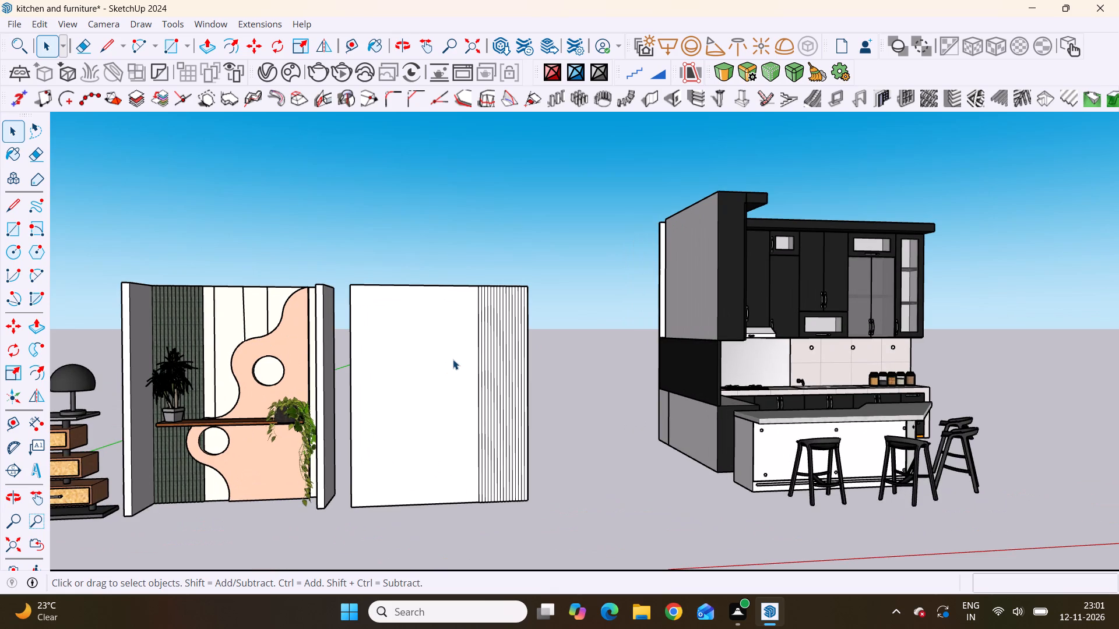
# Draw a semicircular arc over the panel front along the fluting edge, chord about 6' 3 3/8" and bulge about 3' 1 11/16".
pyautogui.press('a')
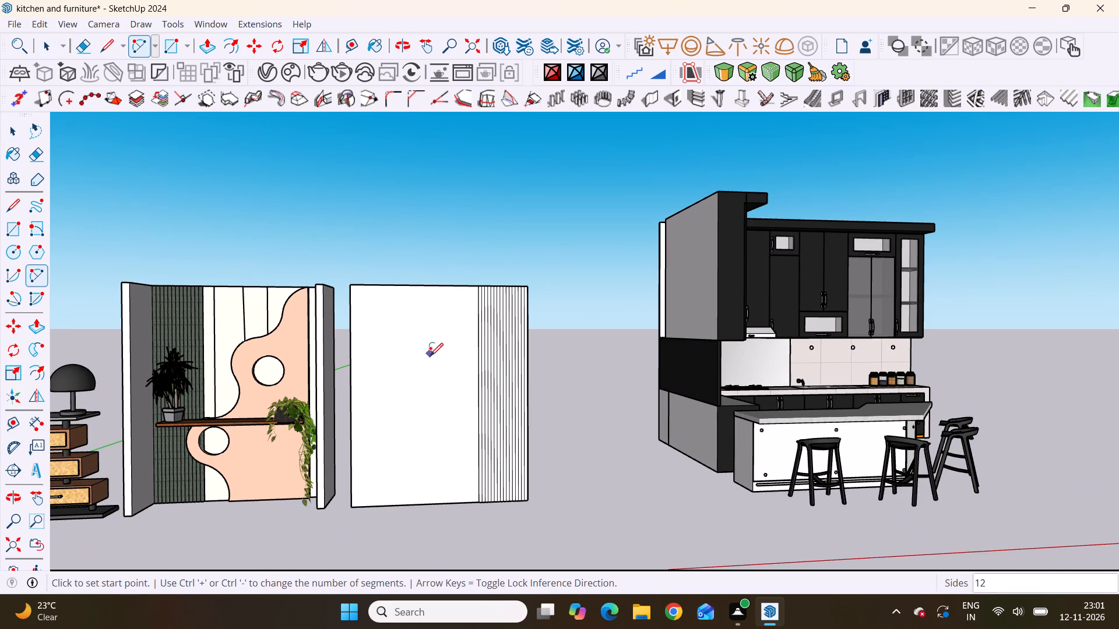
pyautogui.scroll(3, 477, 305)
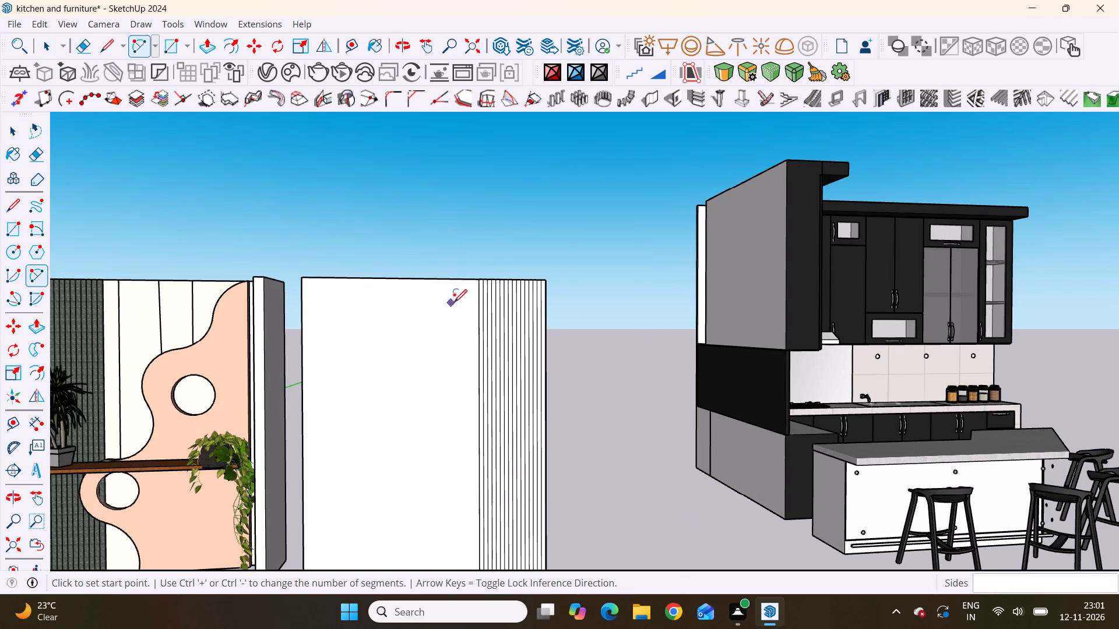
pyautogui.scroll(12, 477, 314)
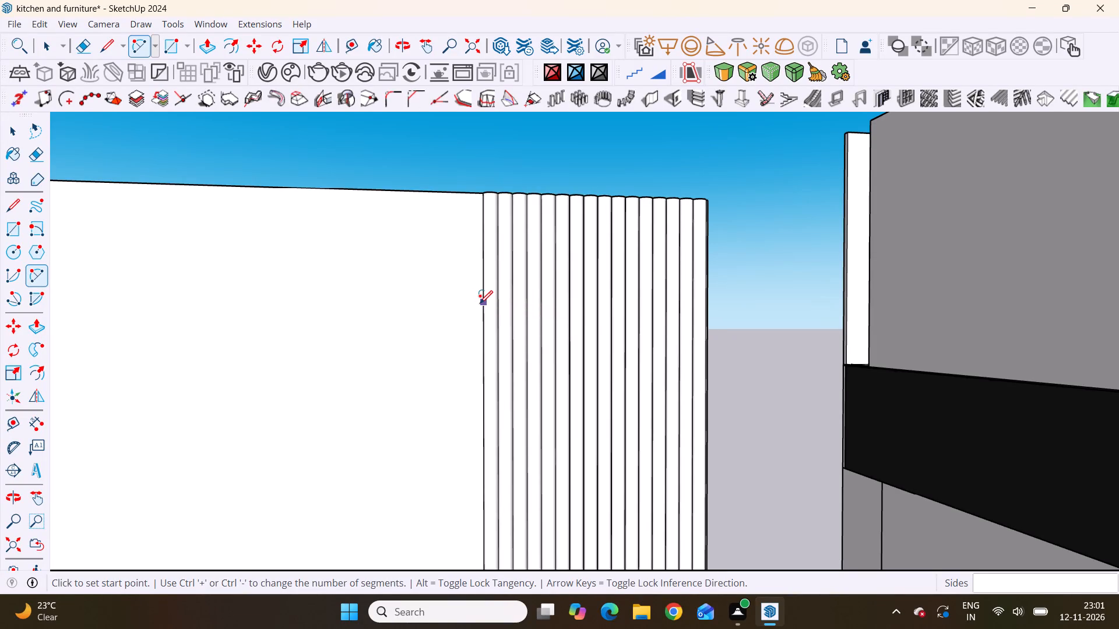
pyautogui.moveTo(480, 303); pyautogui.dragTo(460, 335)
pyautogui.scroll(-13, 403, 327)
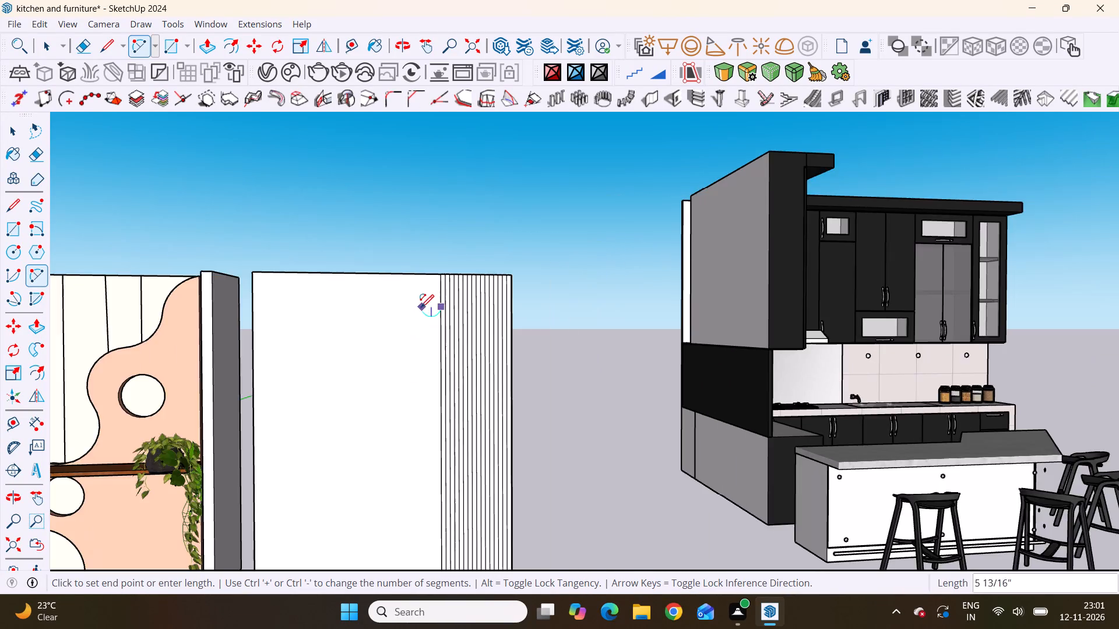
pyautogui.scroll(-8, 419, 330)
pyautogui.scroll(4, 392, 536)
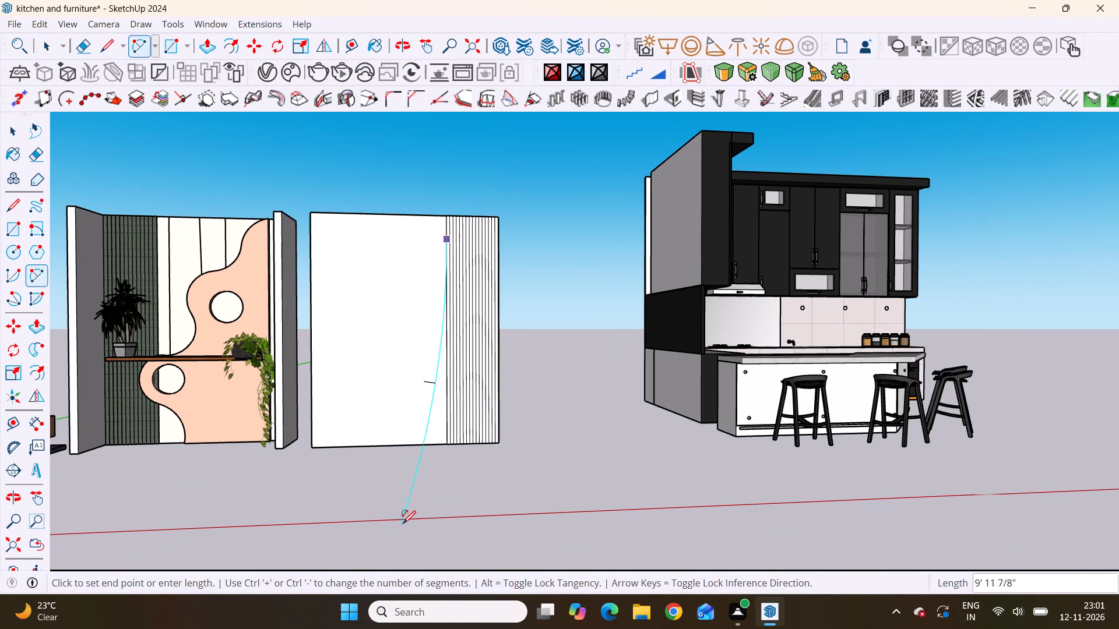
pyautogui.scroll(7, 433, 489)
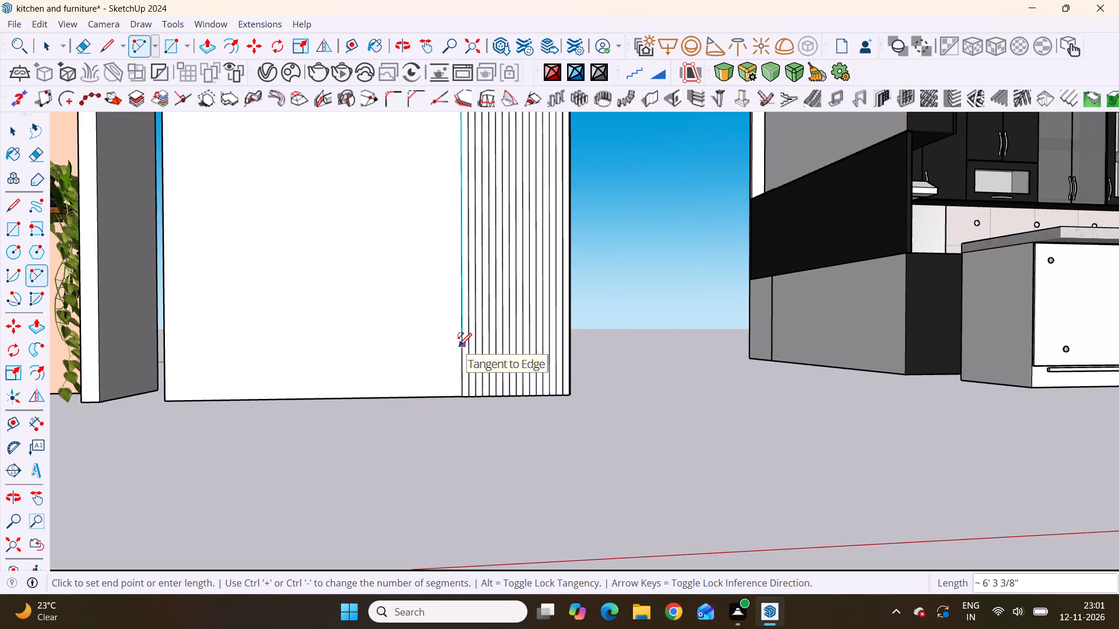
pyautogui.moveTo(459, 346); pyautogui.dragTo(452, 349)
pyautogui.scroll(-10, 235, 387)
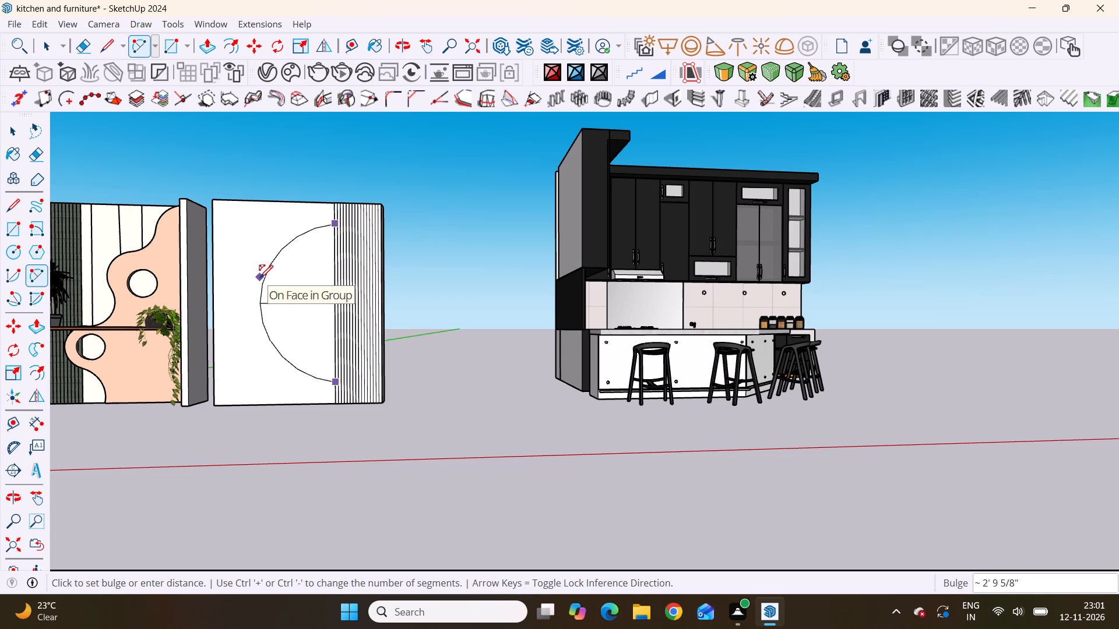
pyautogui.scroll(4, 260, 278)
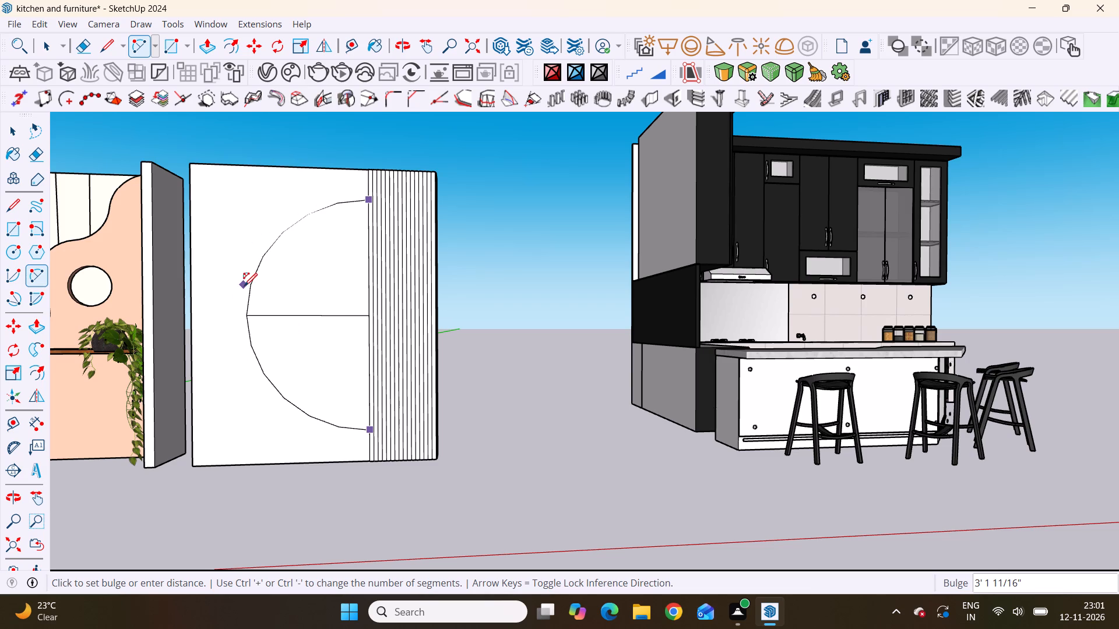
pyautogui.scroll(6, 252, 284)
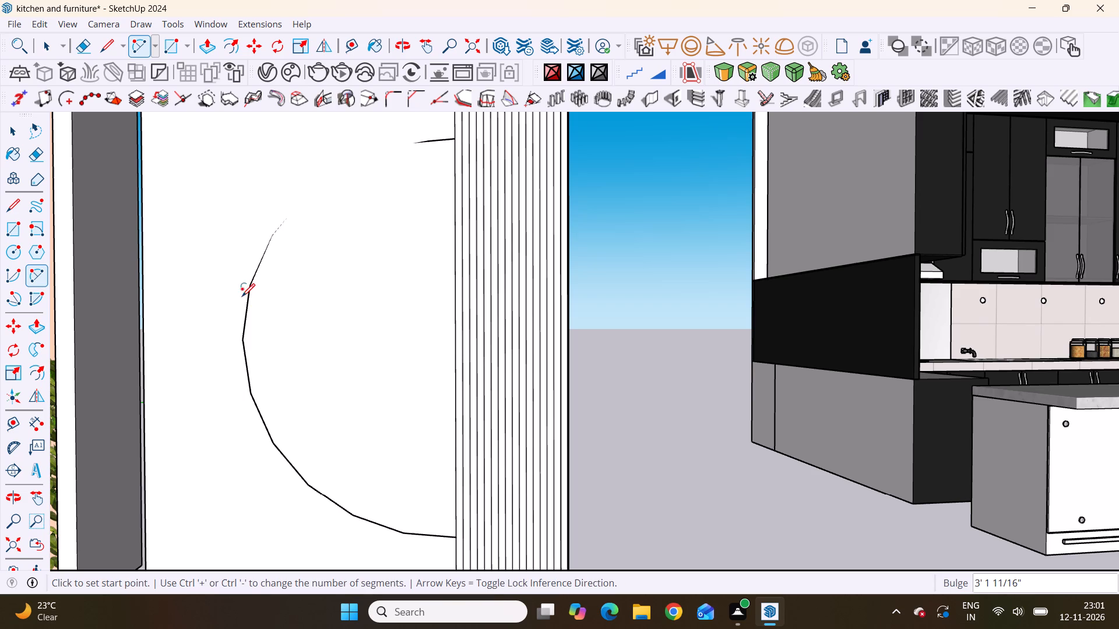
# Examine from several angles how the semicircular arc sits on the front of the white wall panel.
pyautogui.scroll(-5, 265, 366)
pyautogui.moveTo(280, 401); pyautogui.dragTo(421, 456, button='middle')
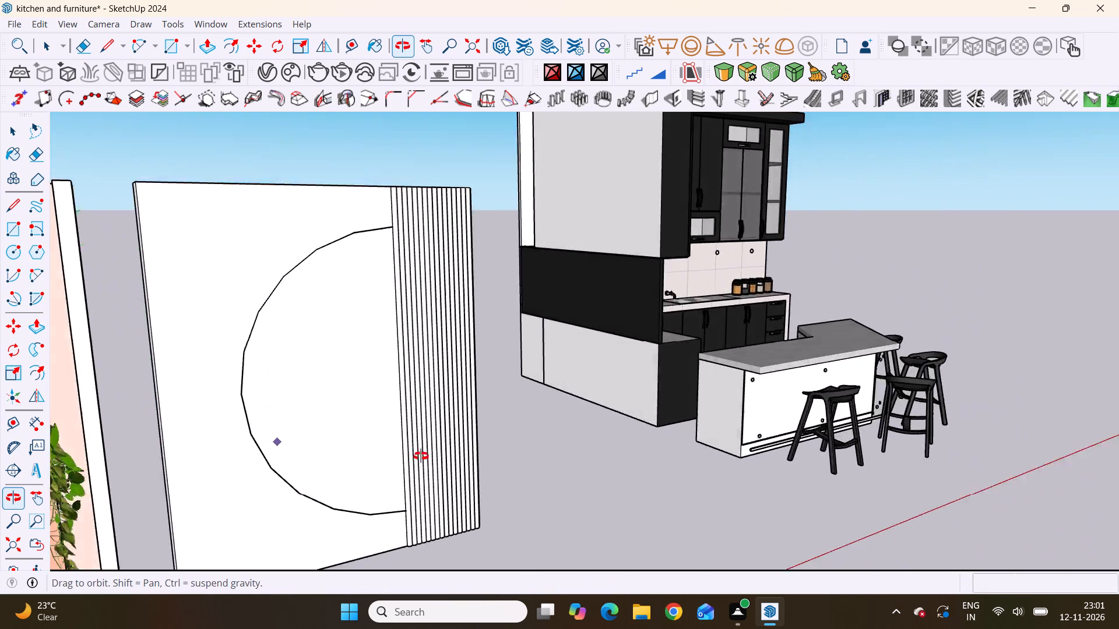
pyautogui.moveTo(421, 456); pyautogui.dragTo(351, 291, button='middle')
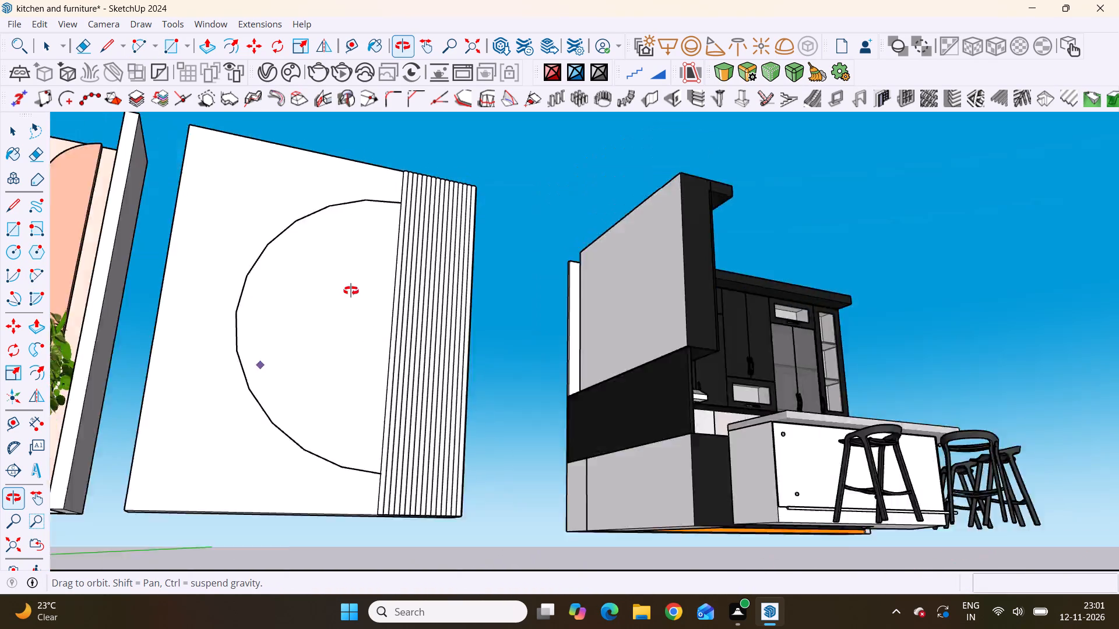
pyautogui.moveTo(351, 291); pyautogui.dragTo(561, 296, button='middle')
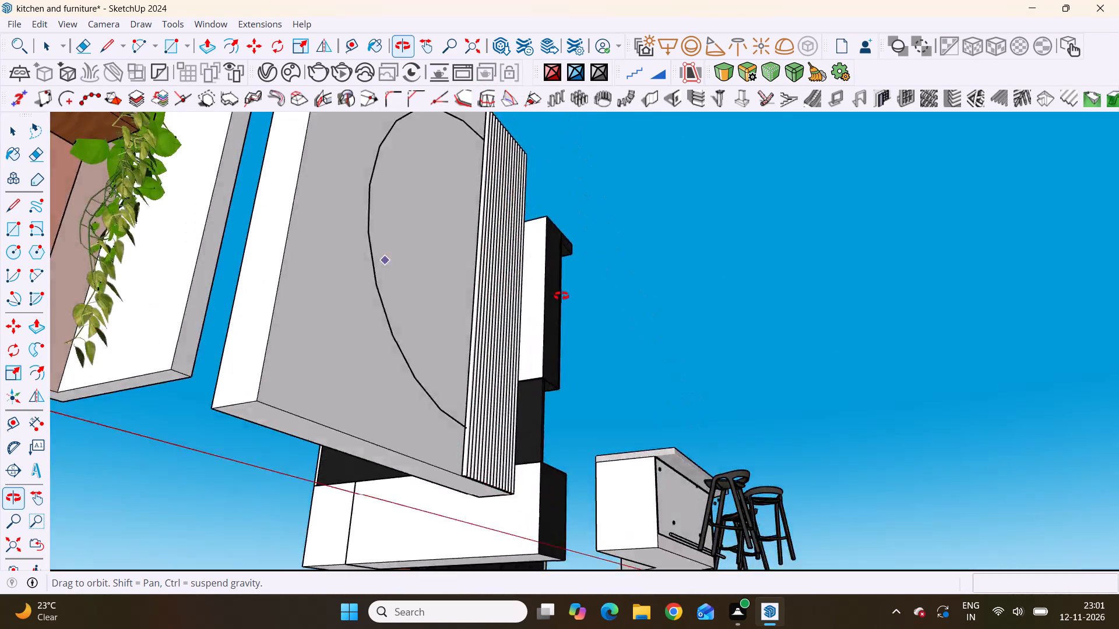
pyautogui.moveTo(561, 296); pyautogui.dragTo(328, 505, button='middle')
pyautogui.scroll(2, 300, 379)
pyautogui.moveTo(300, 379); pyautogui.dragTo(279, 369, button='middle')
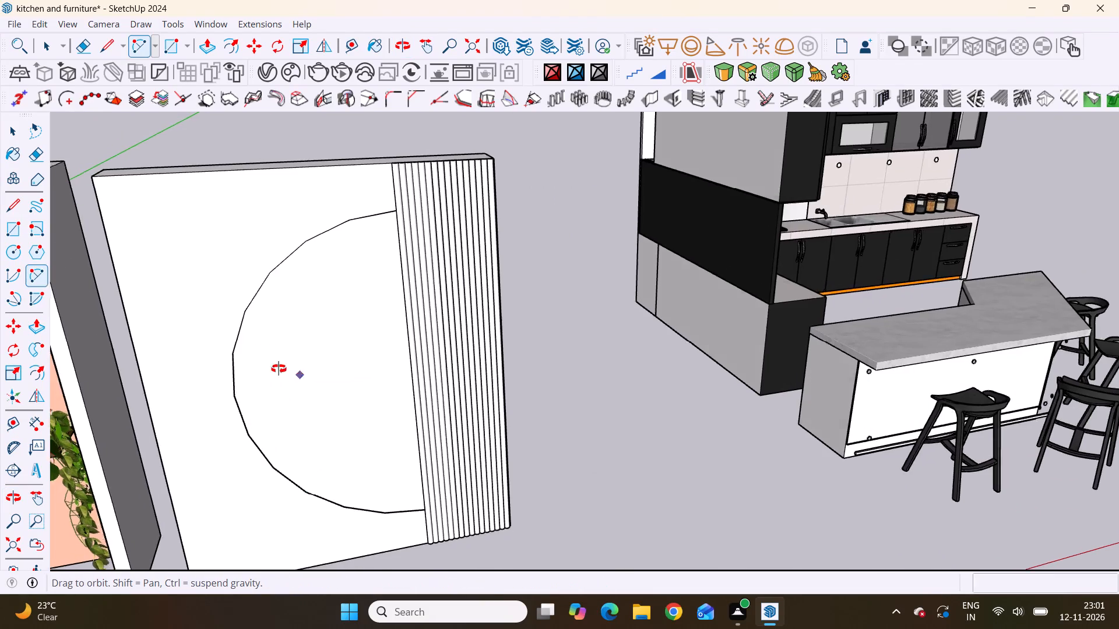
pyautogui.moveTo(279, 369); pyautogui.dragTo(293, 289, button='middle')
pyautogui.scroll(2, 333, 348)
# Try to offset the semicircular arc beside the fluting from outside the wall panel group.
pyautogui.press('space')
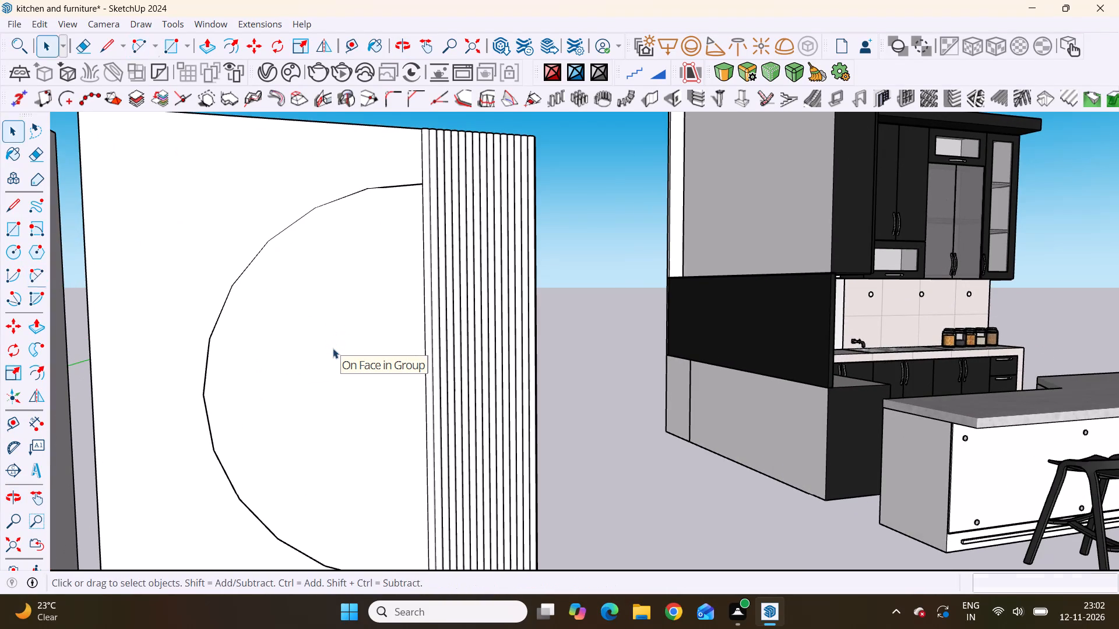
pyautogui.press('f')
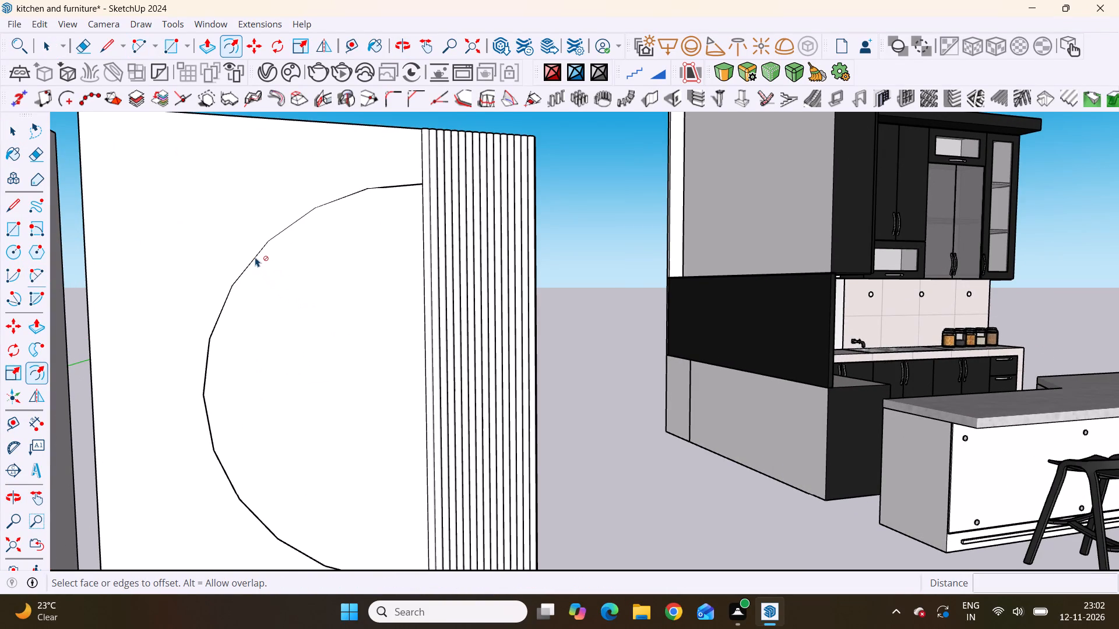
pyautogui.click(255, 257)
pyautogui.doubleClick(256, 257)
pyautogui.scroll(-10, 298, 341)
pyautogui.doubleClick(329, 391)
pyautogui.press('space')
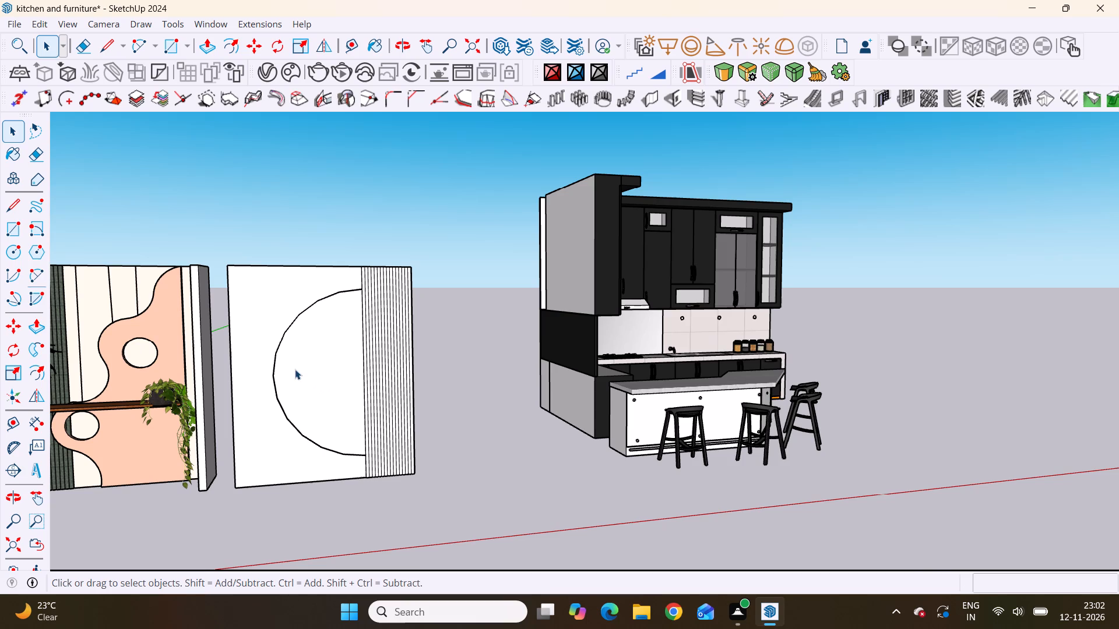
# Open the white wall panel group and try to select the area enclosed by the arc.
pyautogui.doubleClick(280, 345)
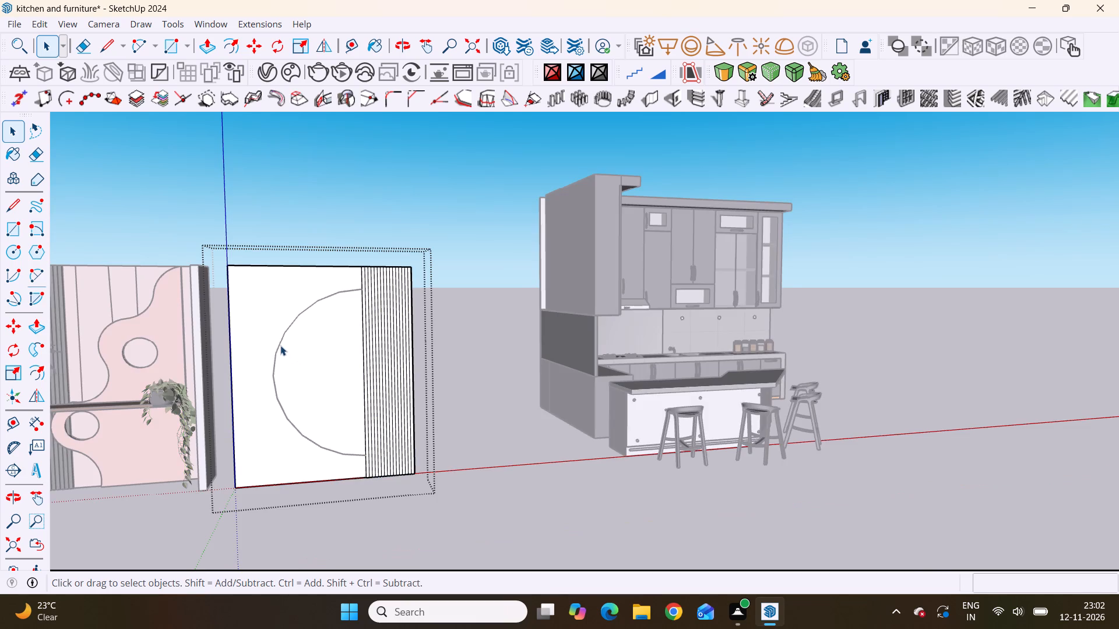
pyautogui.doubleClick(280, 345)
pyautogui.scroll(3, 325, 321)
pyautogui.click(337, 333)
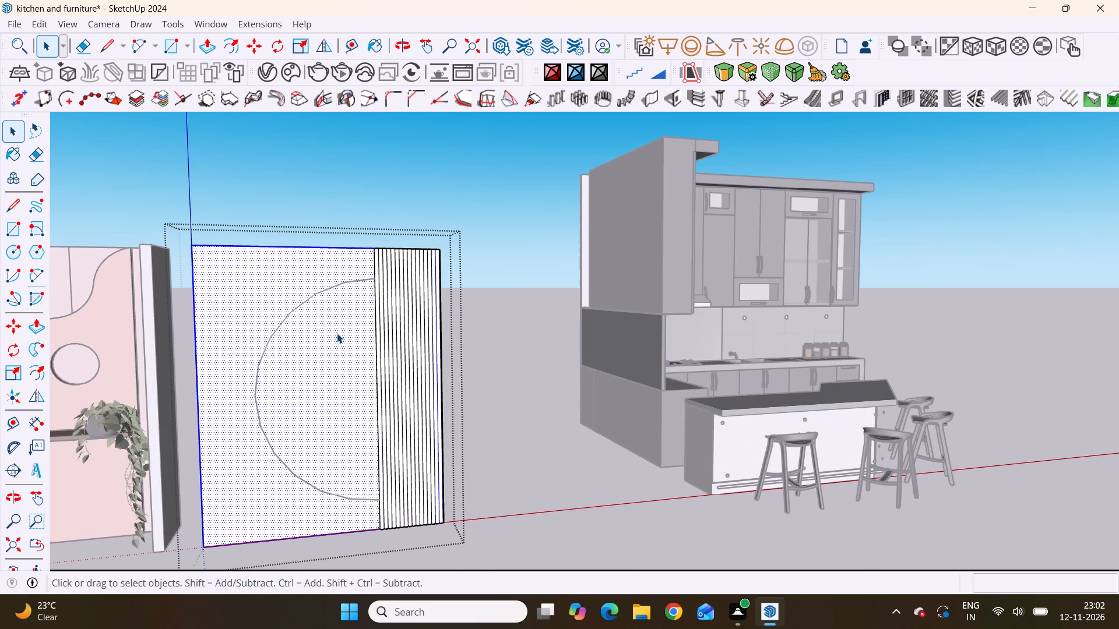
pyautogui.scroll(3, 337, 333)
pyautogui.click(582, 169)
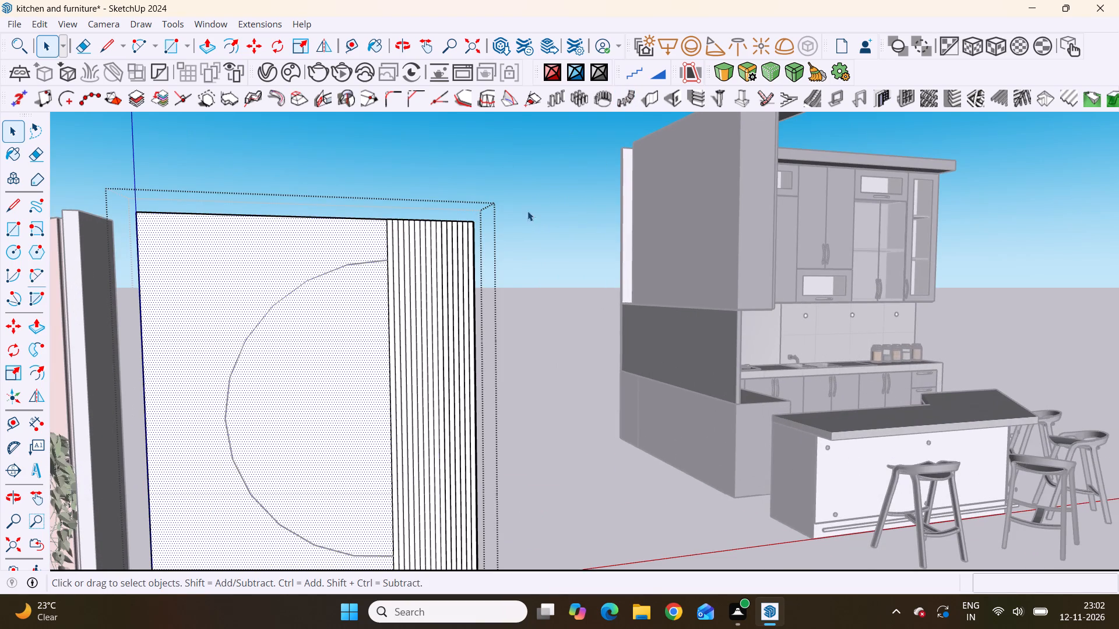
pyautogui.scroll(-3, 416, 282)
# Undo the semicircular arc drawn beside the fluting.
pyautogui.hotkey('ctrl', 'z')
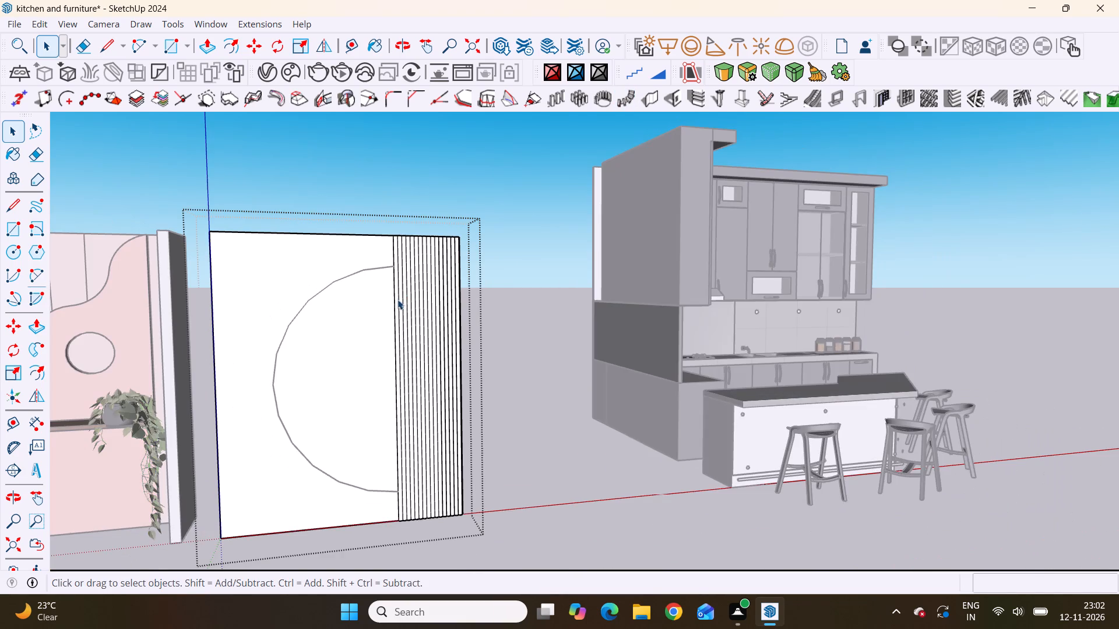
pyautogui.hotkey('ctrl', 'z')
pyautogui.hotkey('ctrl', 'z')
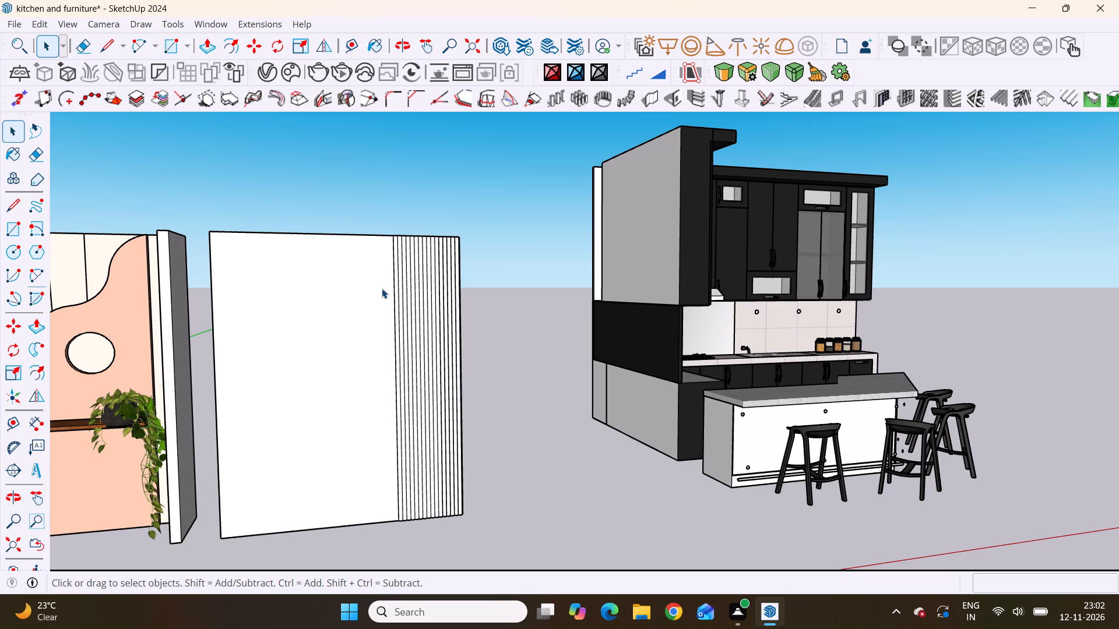
# Examine the plain front and fluted strip of the white wall panel alongside the neighbouring decorative wall unit.
pyautogui.scroll(-1, 382, 288)
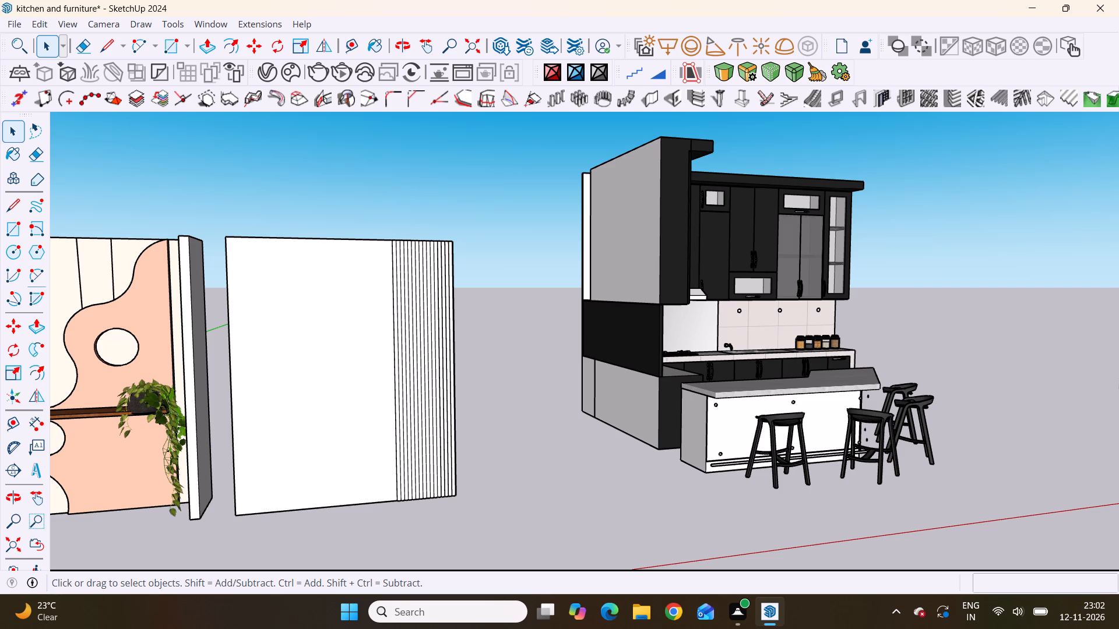
pyautogui.scroll(-6, 387, 388)
pyautogui.moveTo(470, 404); pyautogui.dragTo(373, 421, button='middle')
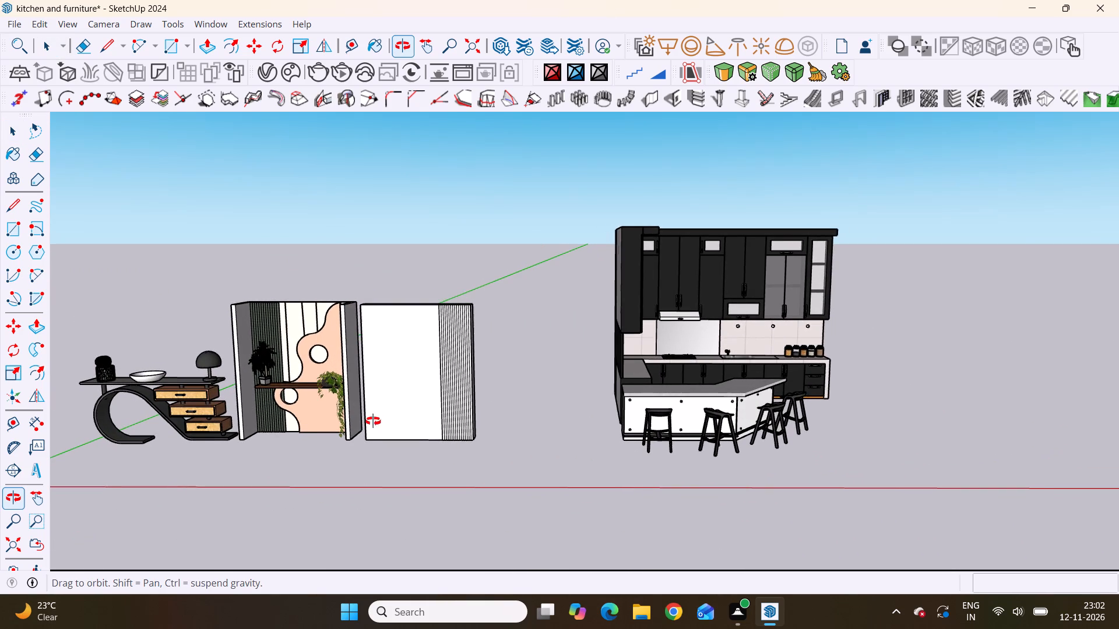
pyautogui.moveTo(373, 421); pyautogui.dragTo(377, 420, button='middle')
pyautogui.scroll(4, 401, 352)
pyautogui.middleClick(375, 337)
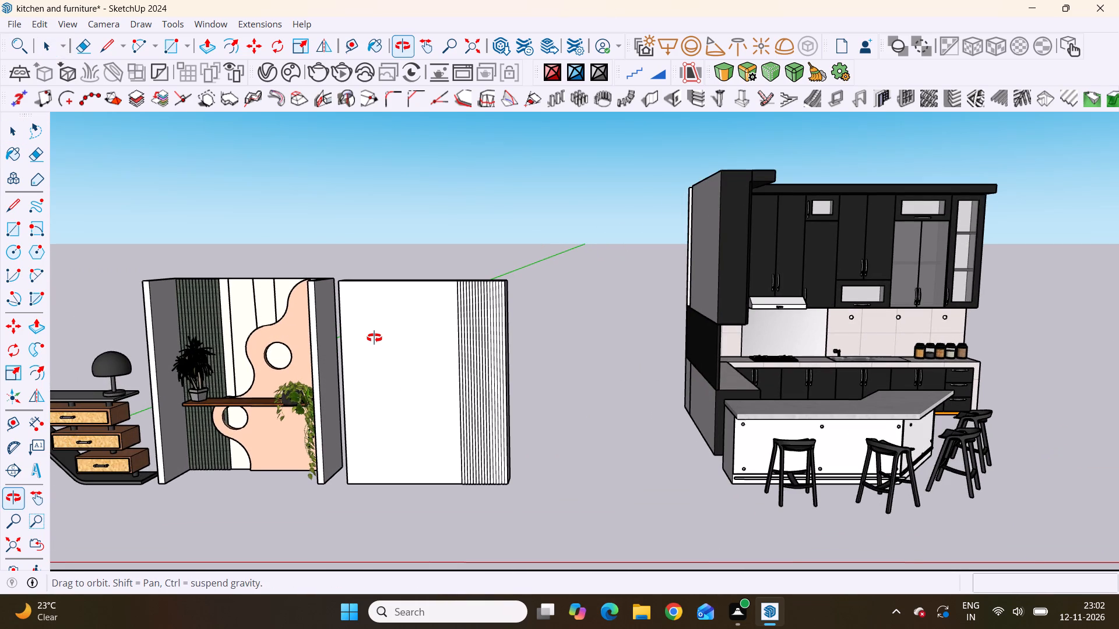
pyautogui.scroll(4, 374, 338)
pyautogui.moveTo(407, 327); pyautogui.dragTo(448, 314, button='middle')
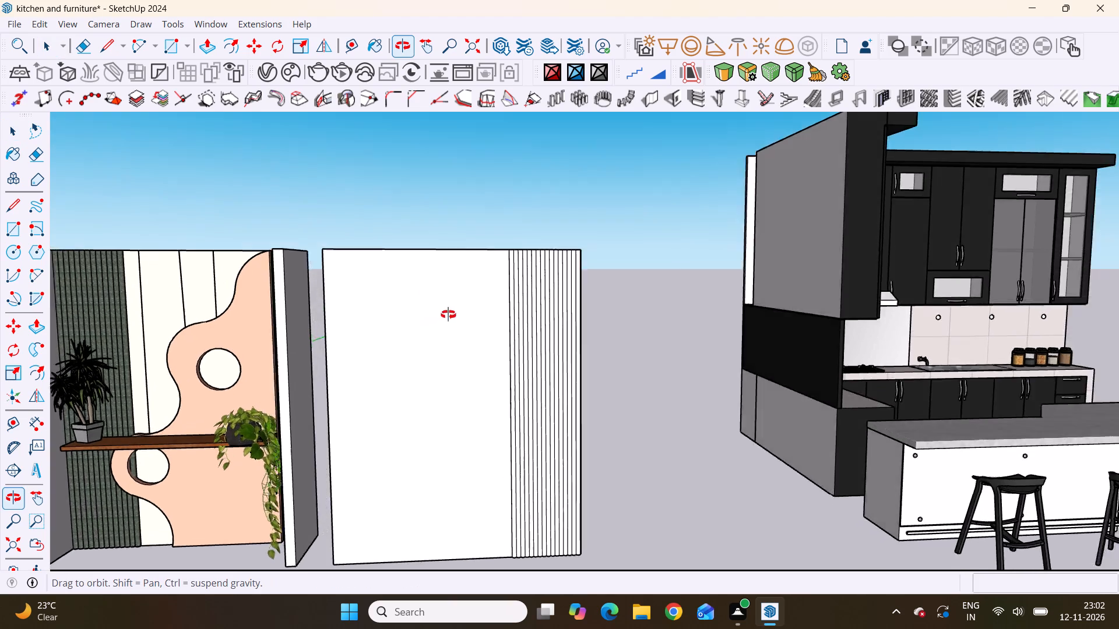
pyautogui.moveTo(448, 314); pyautogui.dragTo(437, 269, button='middle')
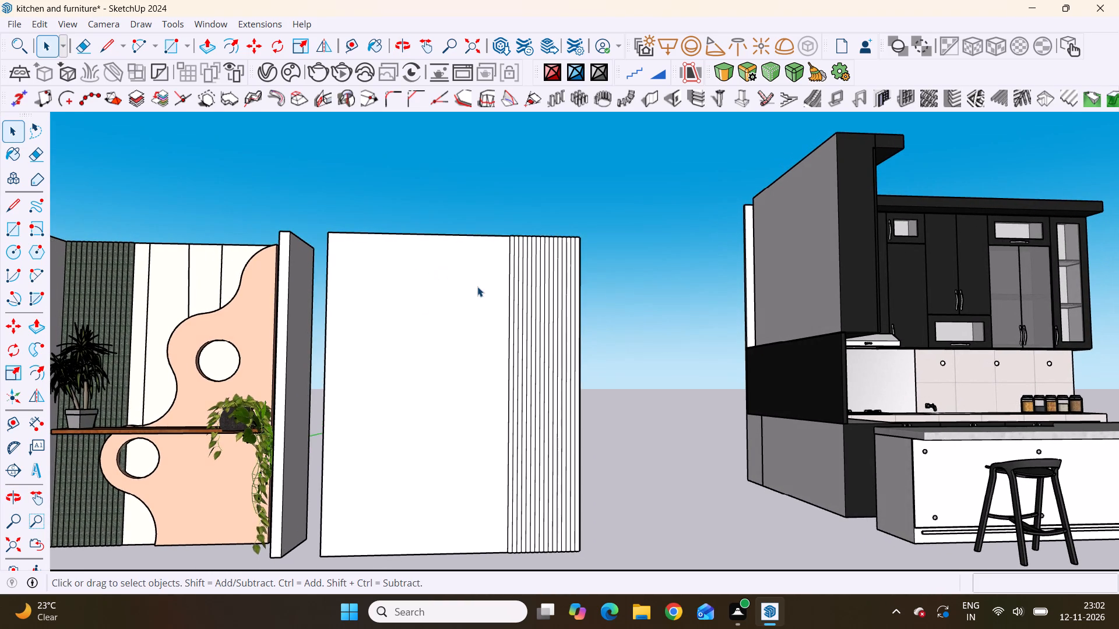
pyautogui.scroll(-2, 477, 284)
pyautogui.moveTo(472, 279); pyautogui.dragTo(480, 327, button='middle')
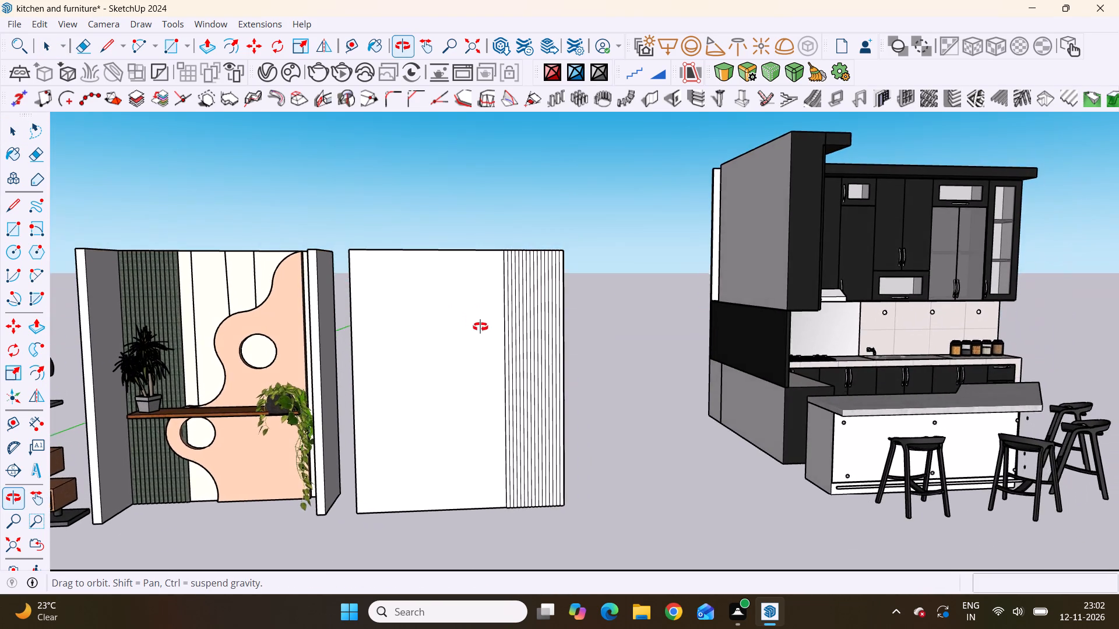
pyautogui.moveTo(480, 327); pyautogui.dragTo(478, 326, button='middle')
pyautogui.scroll(4, 482, 294)
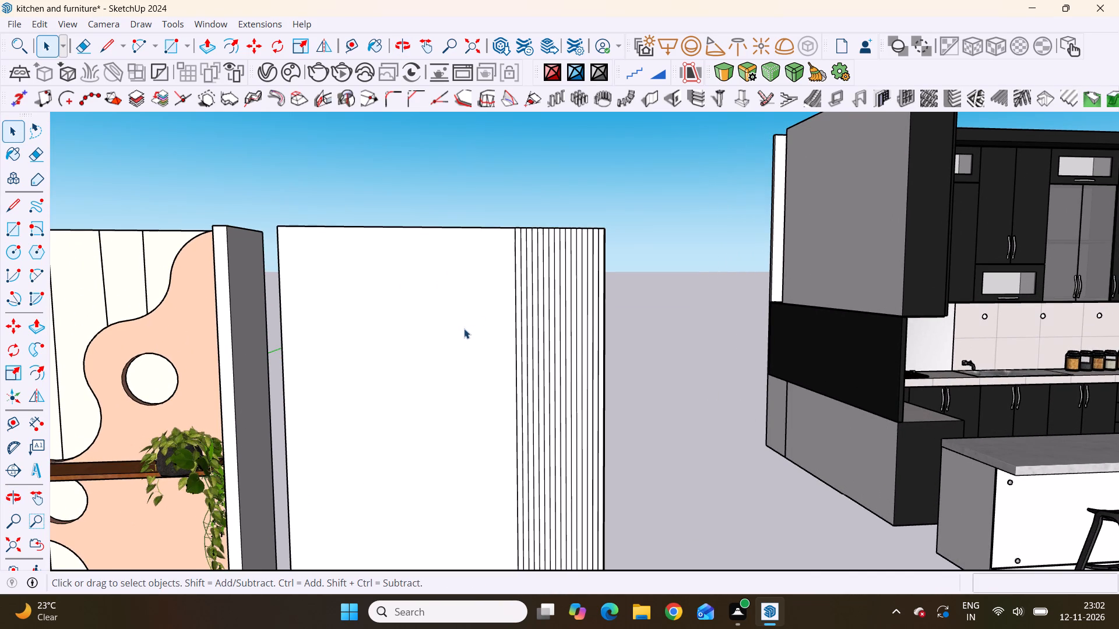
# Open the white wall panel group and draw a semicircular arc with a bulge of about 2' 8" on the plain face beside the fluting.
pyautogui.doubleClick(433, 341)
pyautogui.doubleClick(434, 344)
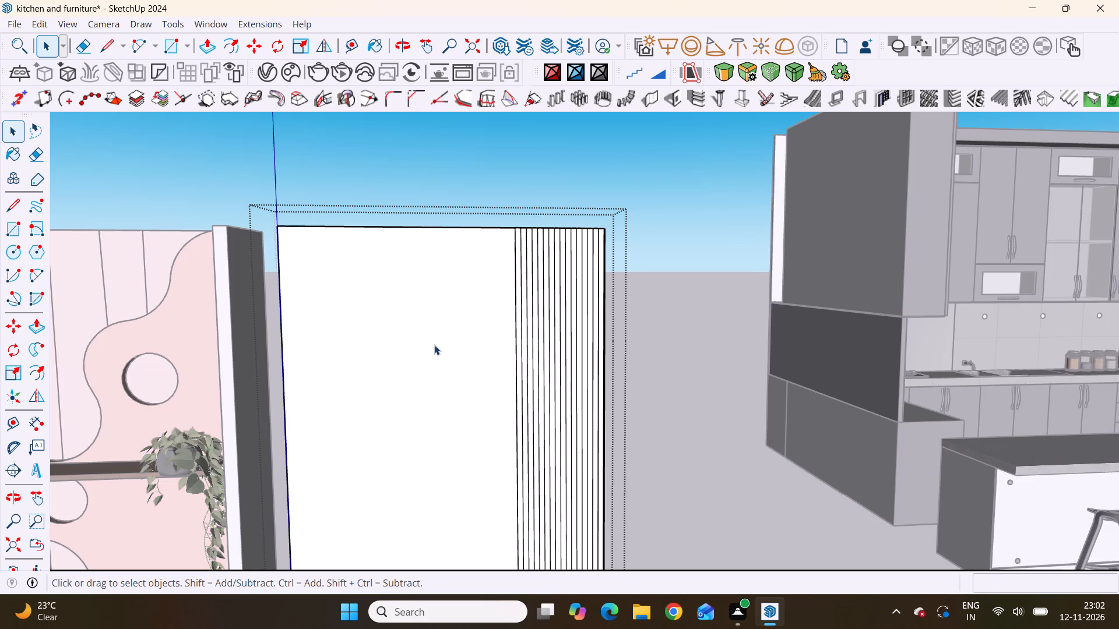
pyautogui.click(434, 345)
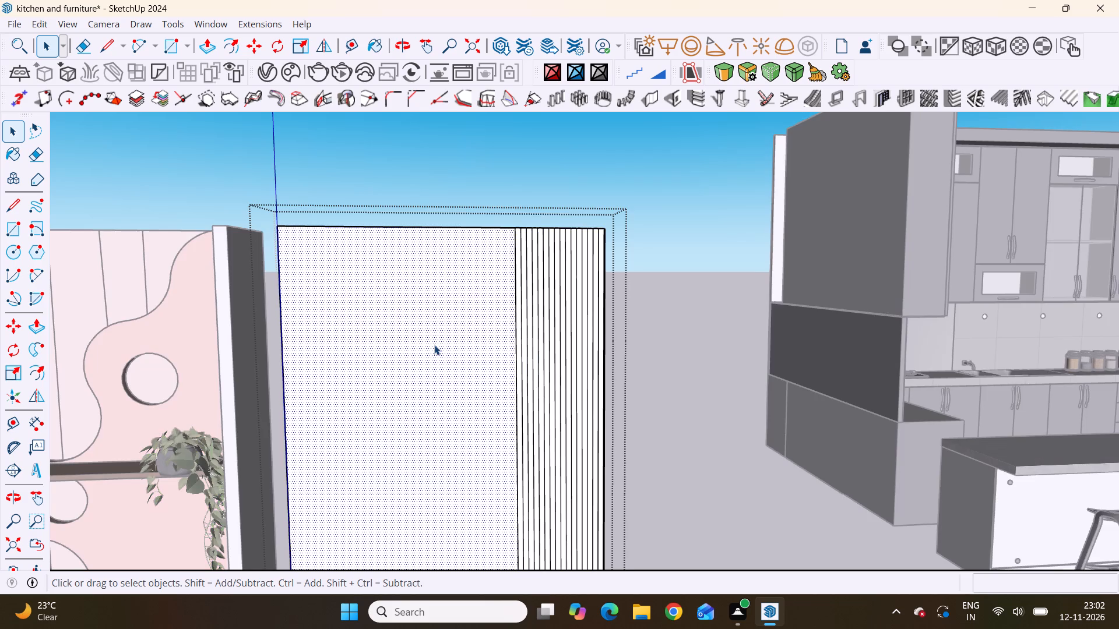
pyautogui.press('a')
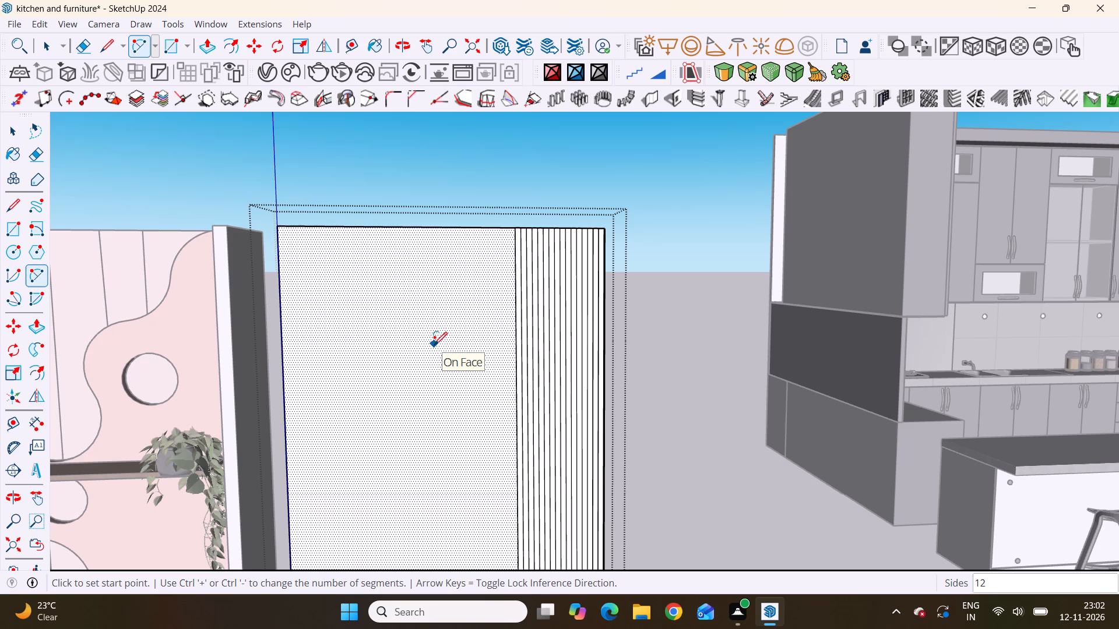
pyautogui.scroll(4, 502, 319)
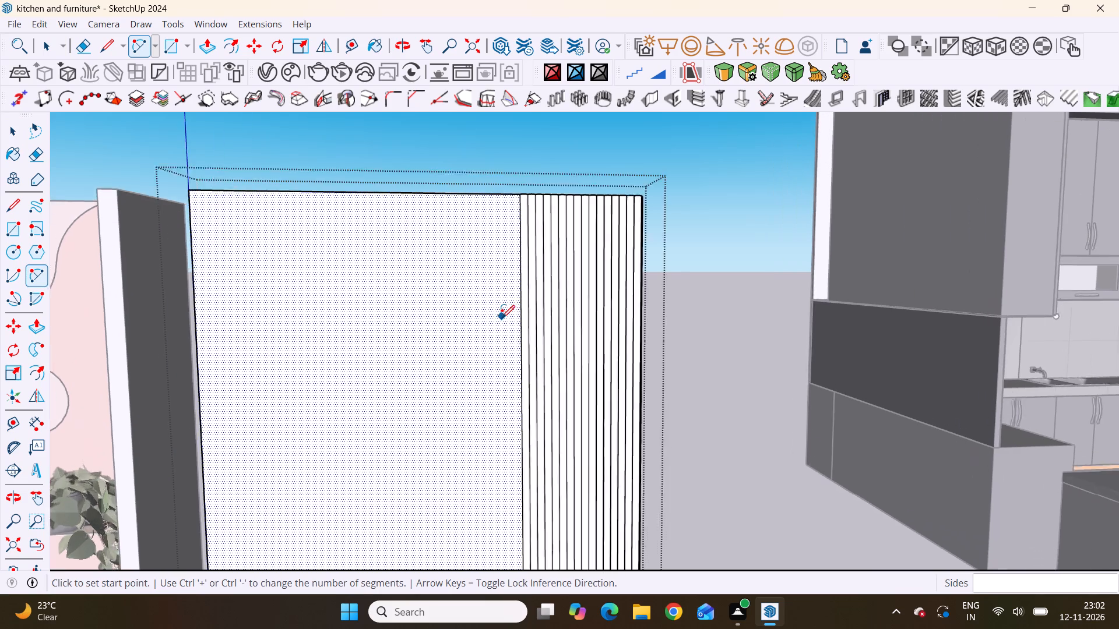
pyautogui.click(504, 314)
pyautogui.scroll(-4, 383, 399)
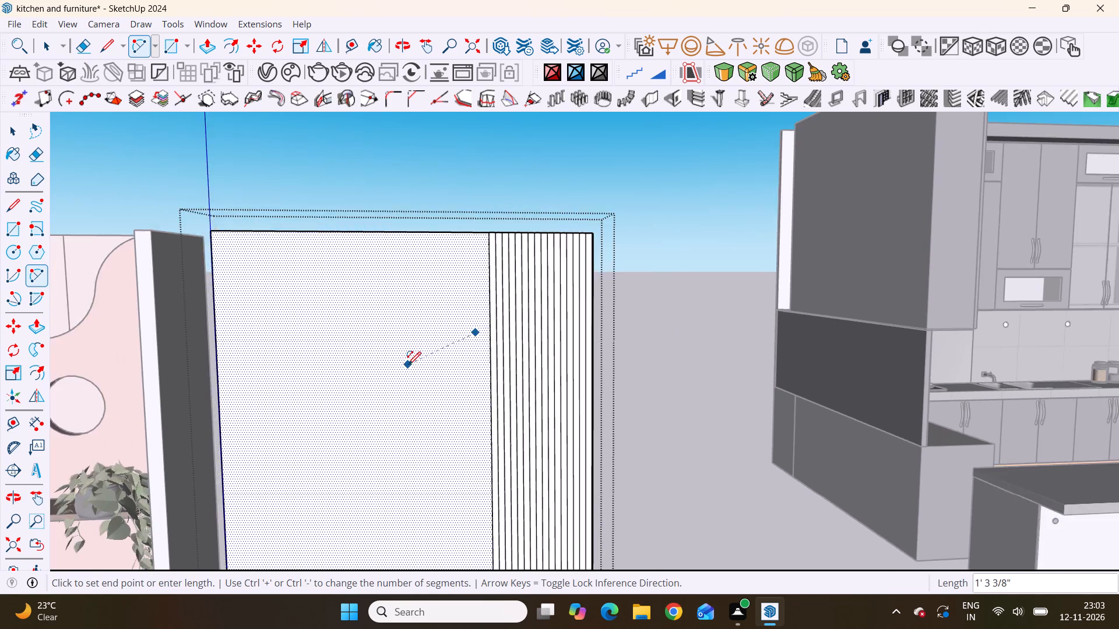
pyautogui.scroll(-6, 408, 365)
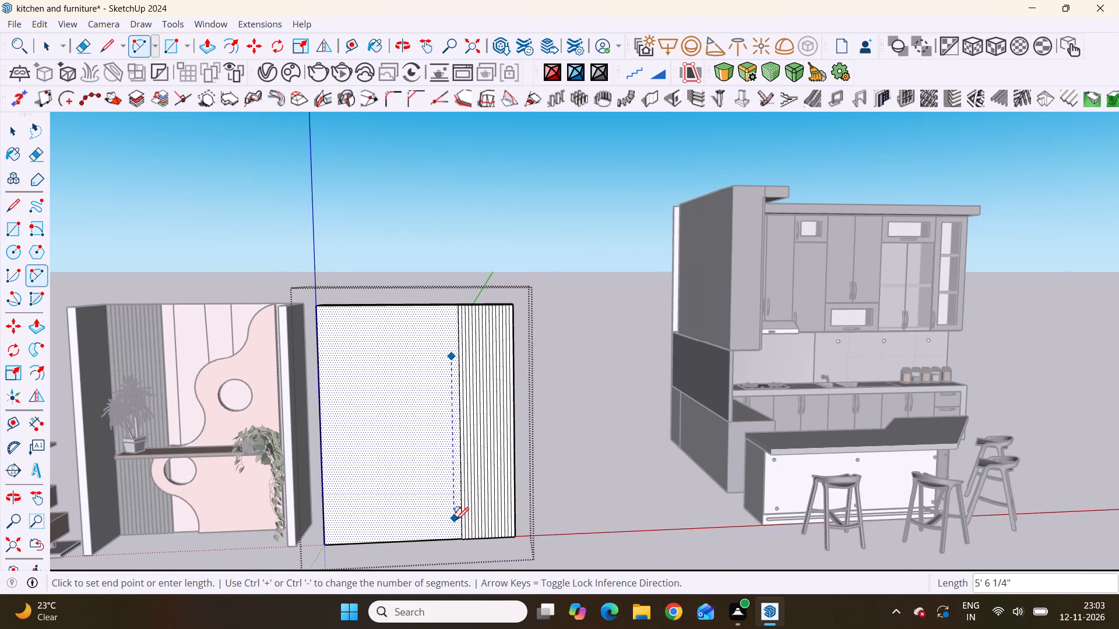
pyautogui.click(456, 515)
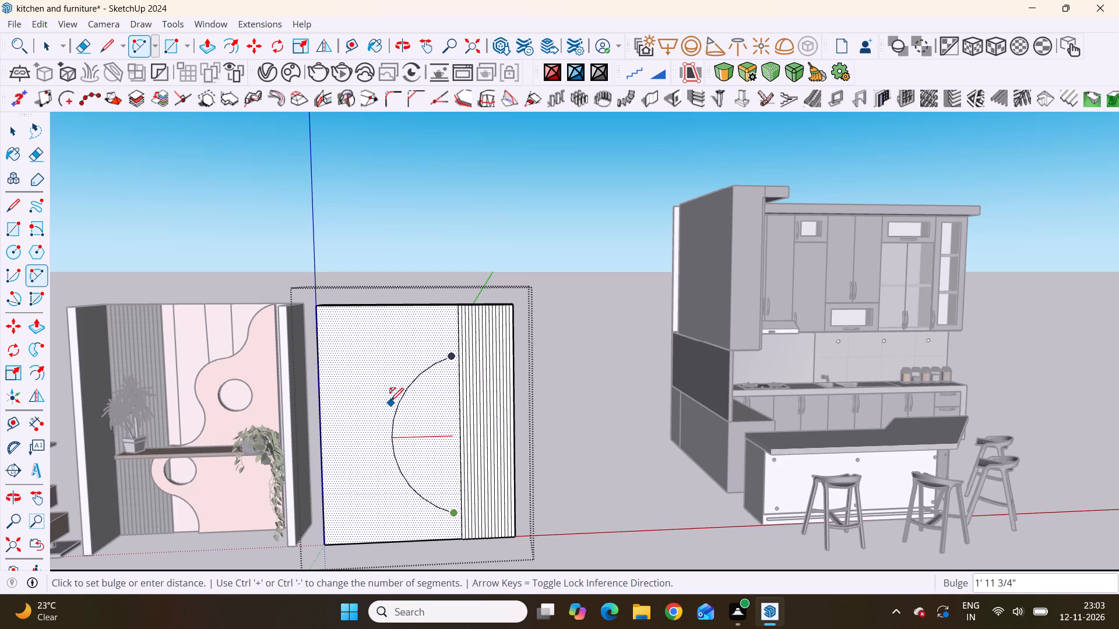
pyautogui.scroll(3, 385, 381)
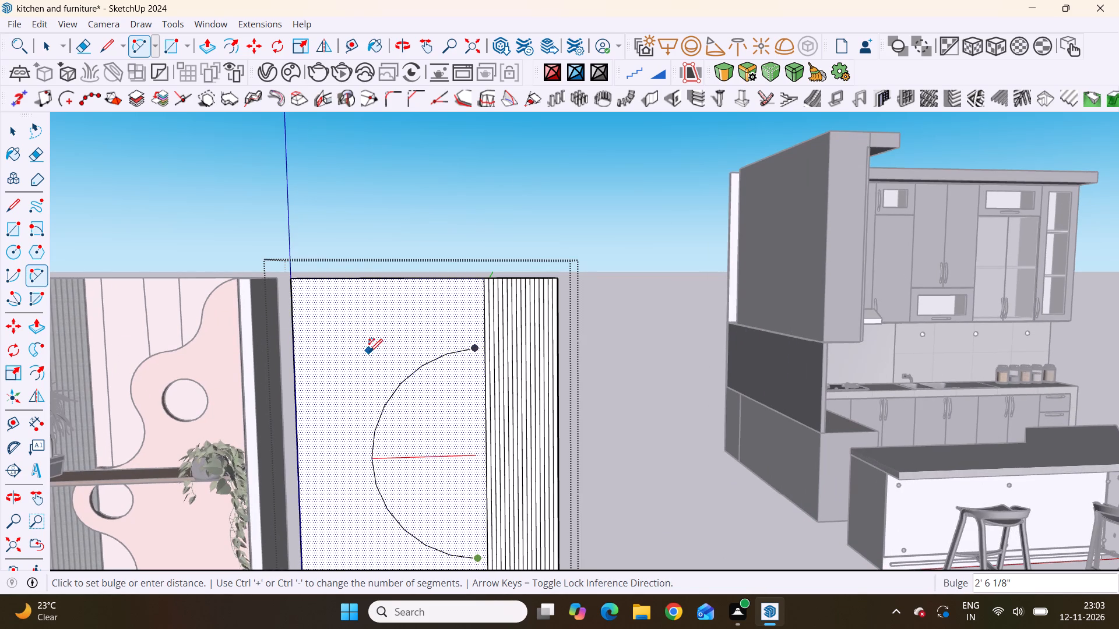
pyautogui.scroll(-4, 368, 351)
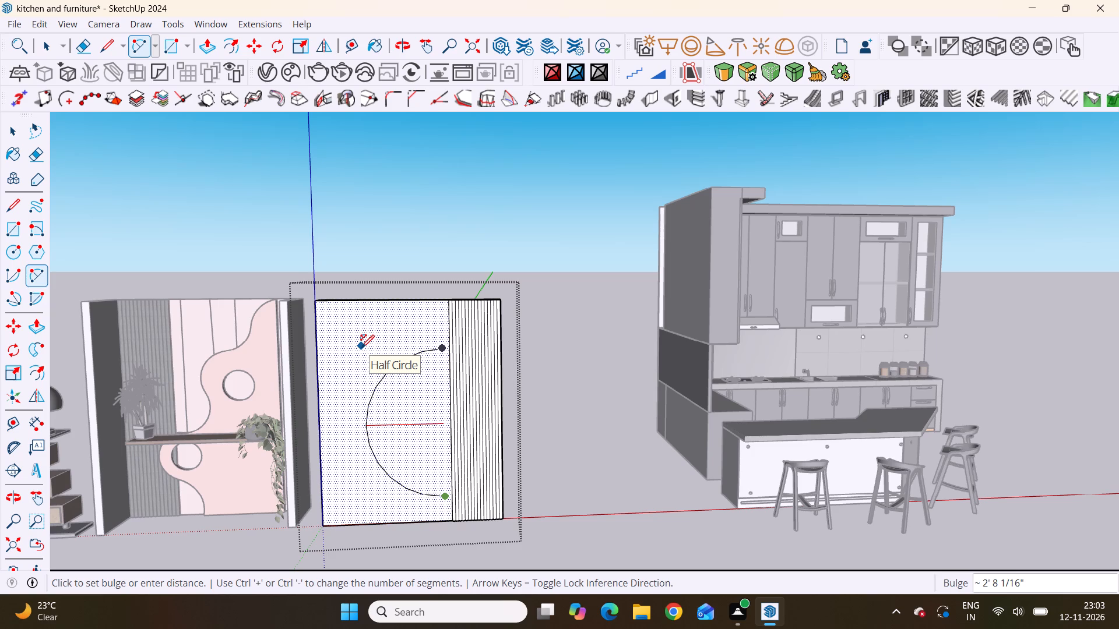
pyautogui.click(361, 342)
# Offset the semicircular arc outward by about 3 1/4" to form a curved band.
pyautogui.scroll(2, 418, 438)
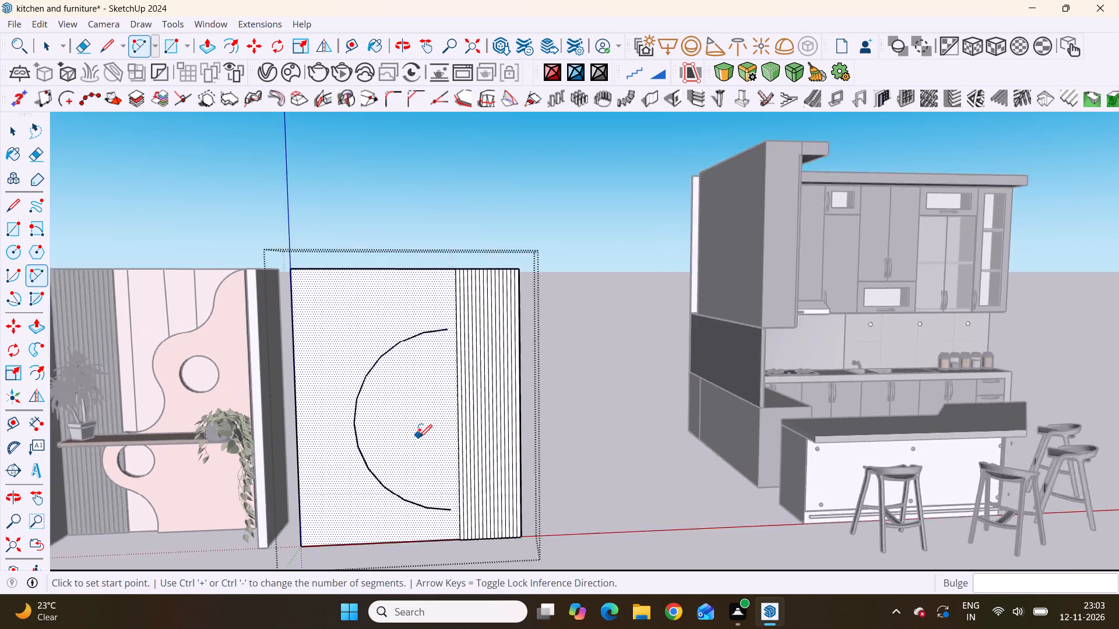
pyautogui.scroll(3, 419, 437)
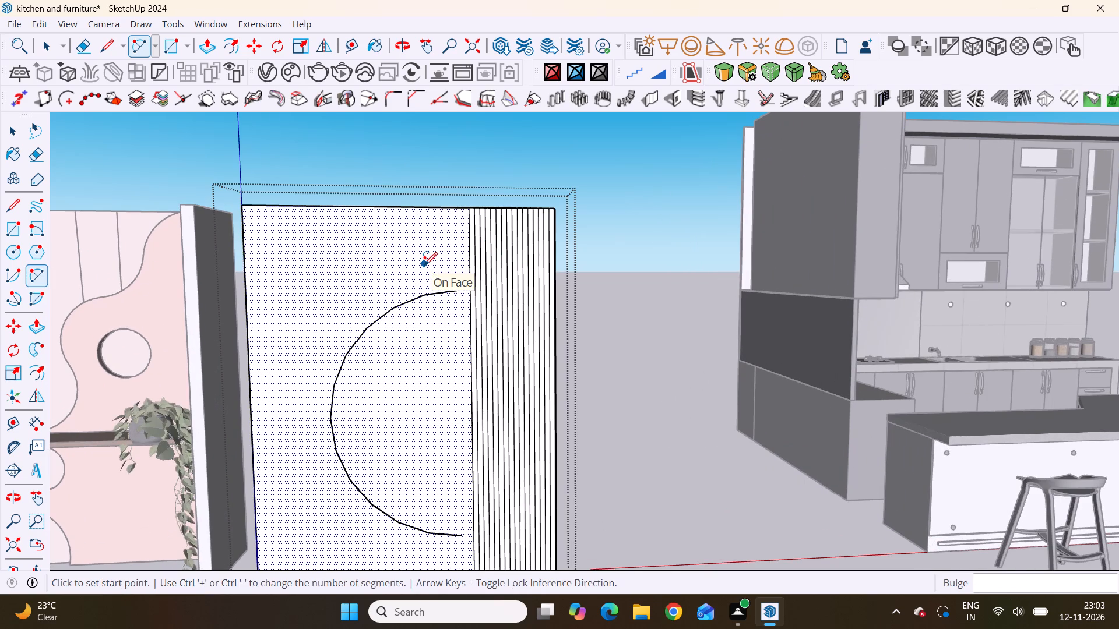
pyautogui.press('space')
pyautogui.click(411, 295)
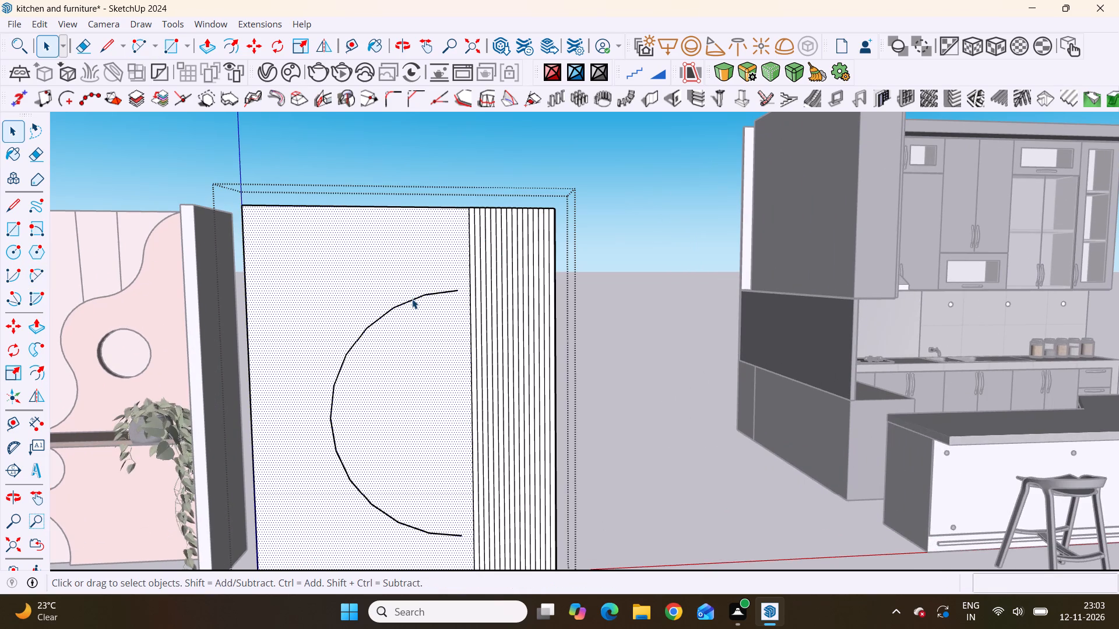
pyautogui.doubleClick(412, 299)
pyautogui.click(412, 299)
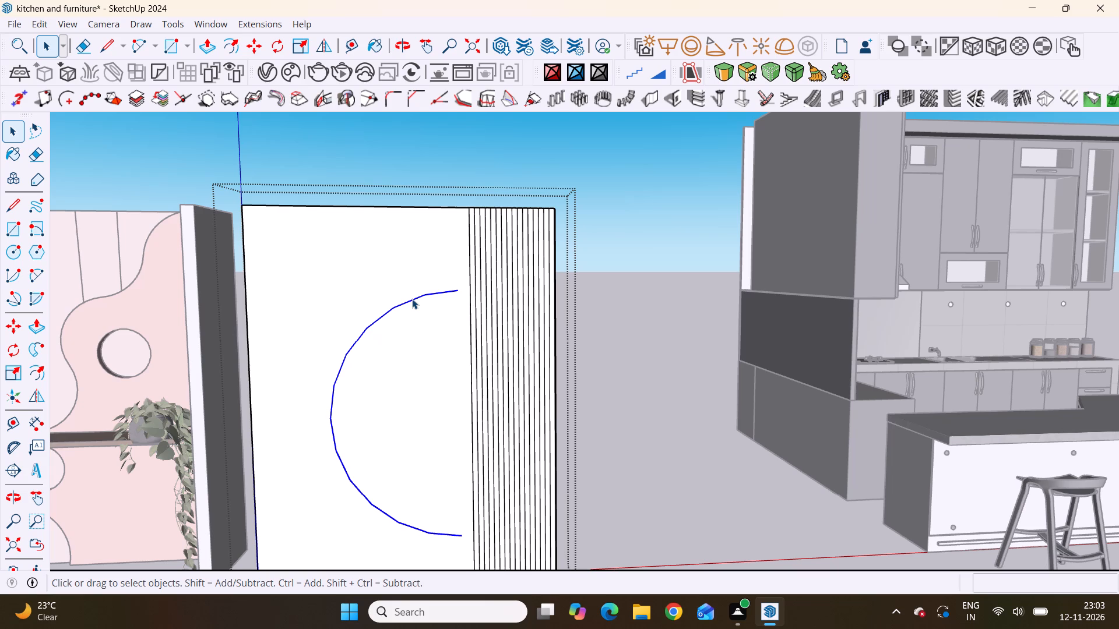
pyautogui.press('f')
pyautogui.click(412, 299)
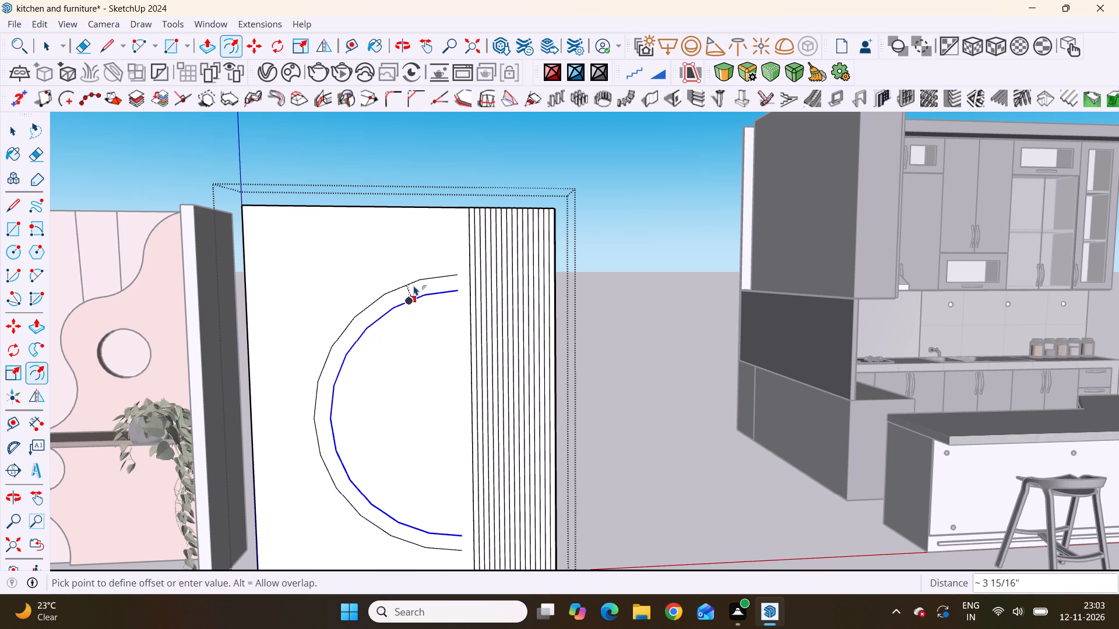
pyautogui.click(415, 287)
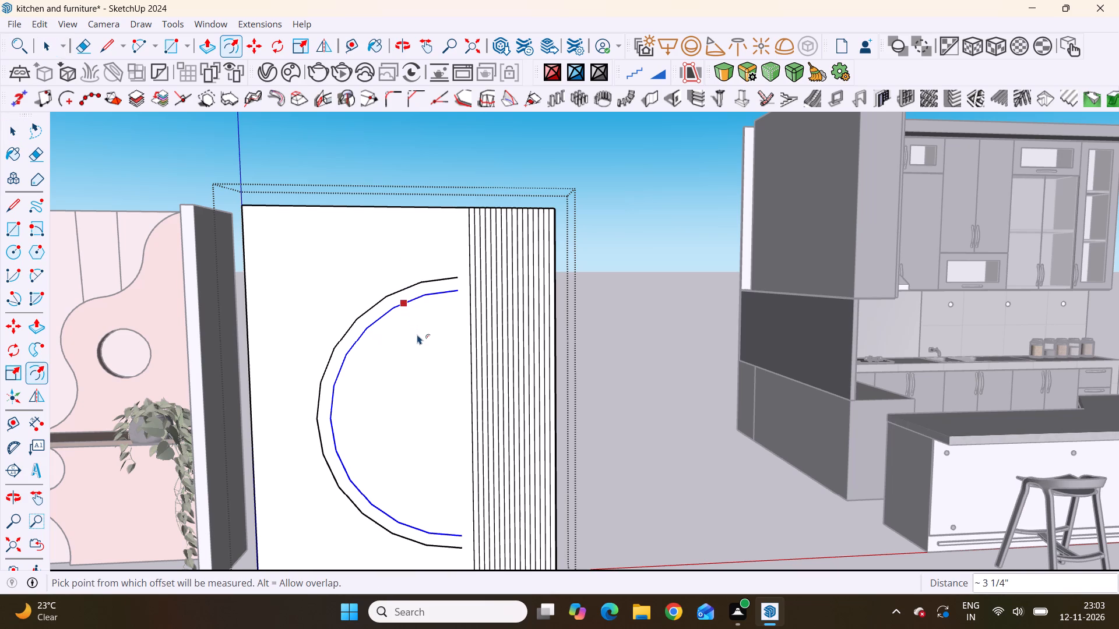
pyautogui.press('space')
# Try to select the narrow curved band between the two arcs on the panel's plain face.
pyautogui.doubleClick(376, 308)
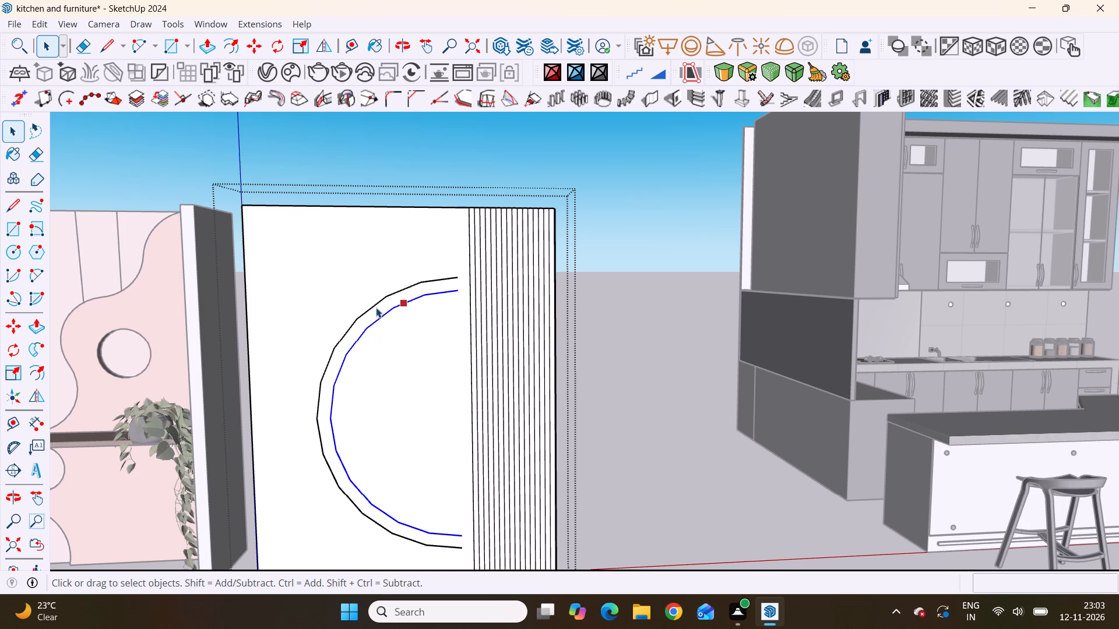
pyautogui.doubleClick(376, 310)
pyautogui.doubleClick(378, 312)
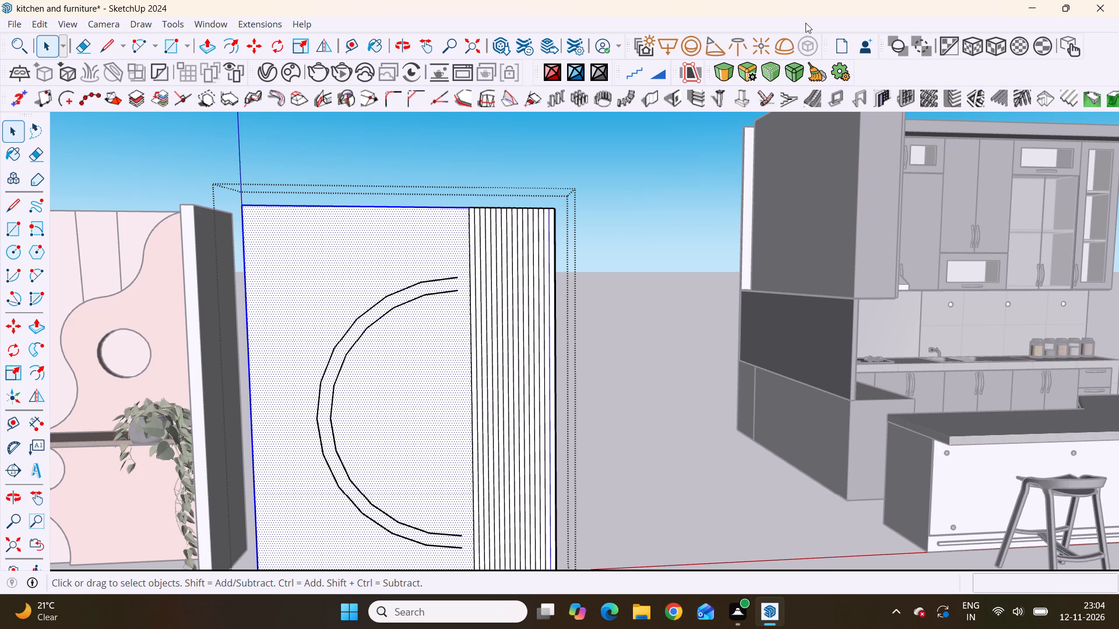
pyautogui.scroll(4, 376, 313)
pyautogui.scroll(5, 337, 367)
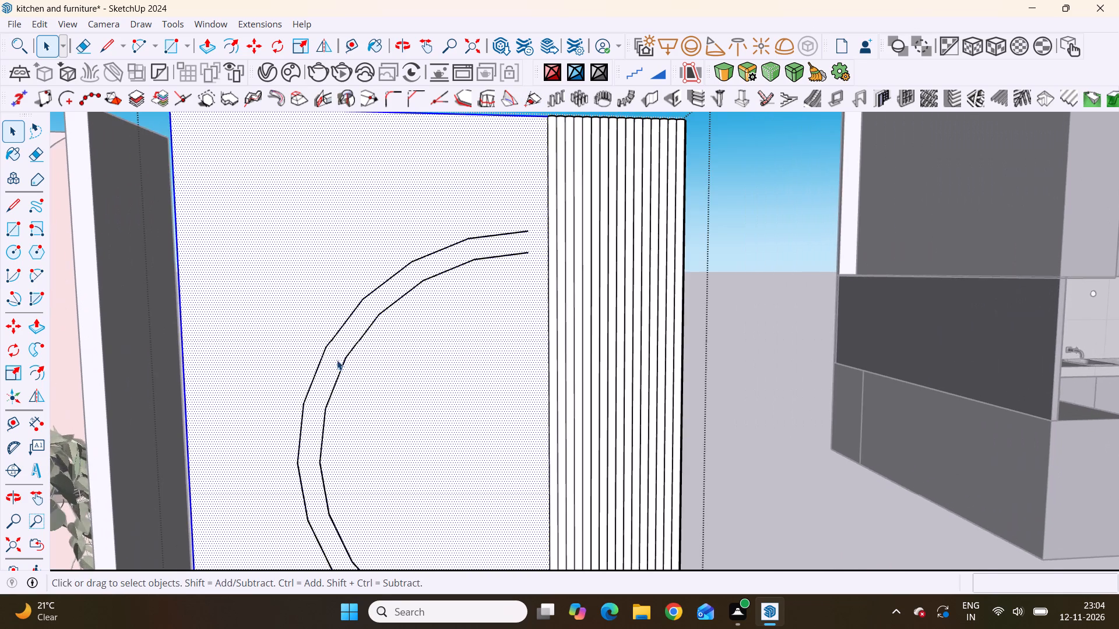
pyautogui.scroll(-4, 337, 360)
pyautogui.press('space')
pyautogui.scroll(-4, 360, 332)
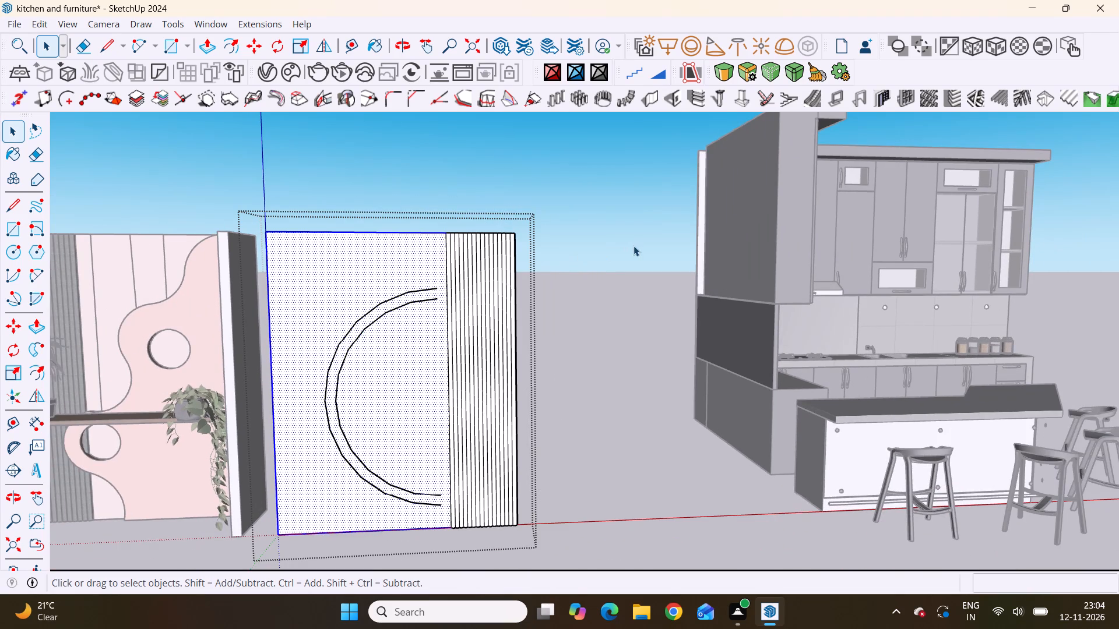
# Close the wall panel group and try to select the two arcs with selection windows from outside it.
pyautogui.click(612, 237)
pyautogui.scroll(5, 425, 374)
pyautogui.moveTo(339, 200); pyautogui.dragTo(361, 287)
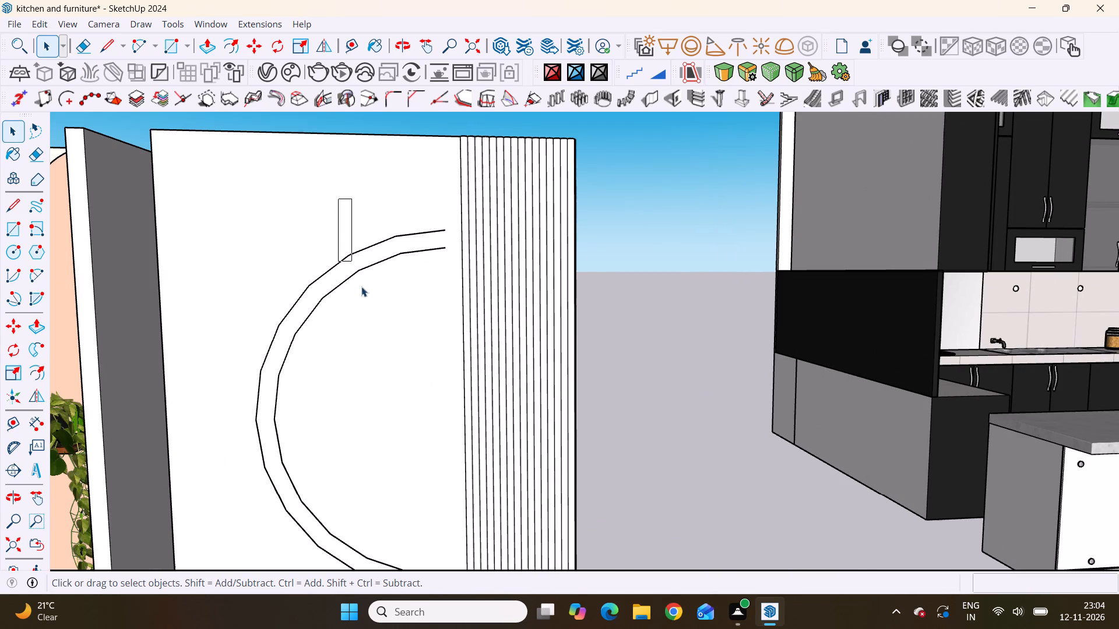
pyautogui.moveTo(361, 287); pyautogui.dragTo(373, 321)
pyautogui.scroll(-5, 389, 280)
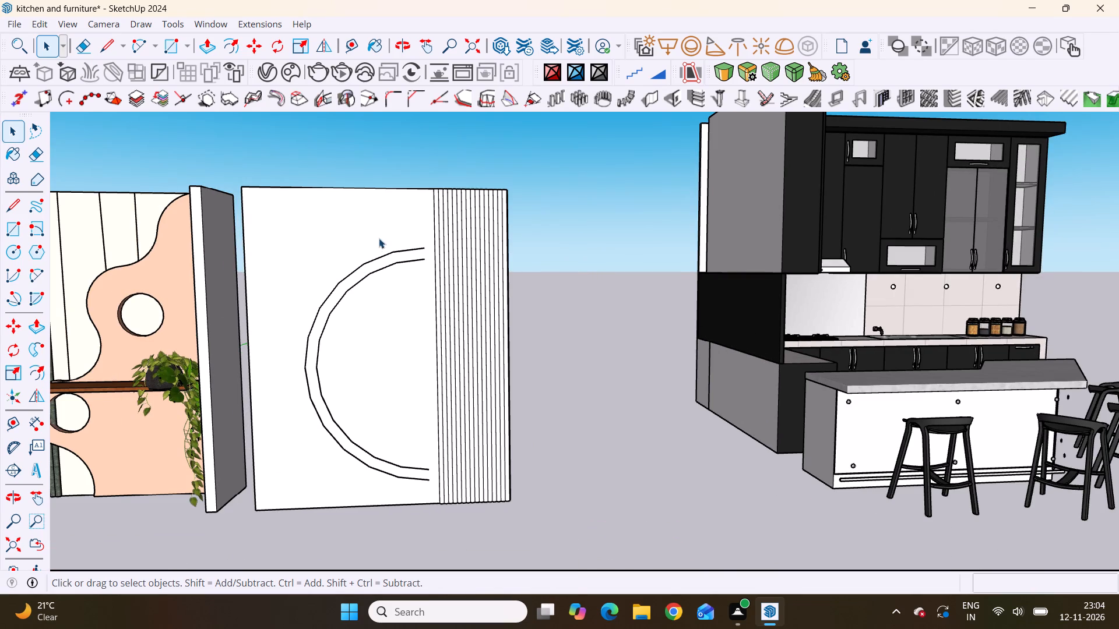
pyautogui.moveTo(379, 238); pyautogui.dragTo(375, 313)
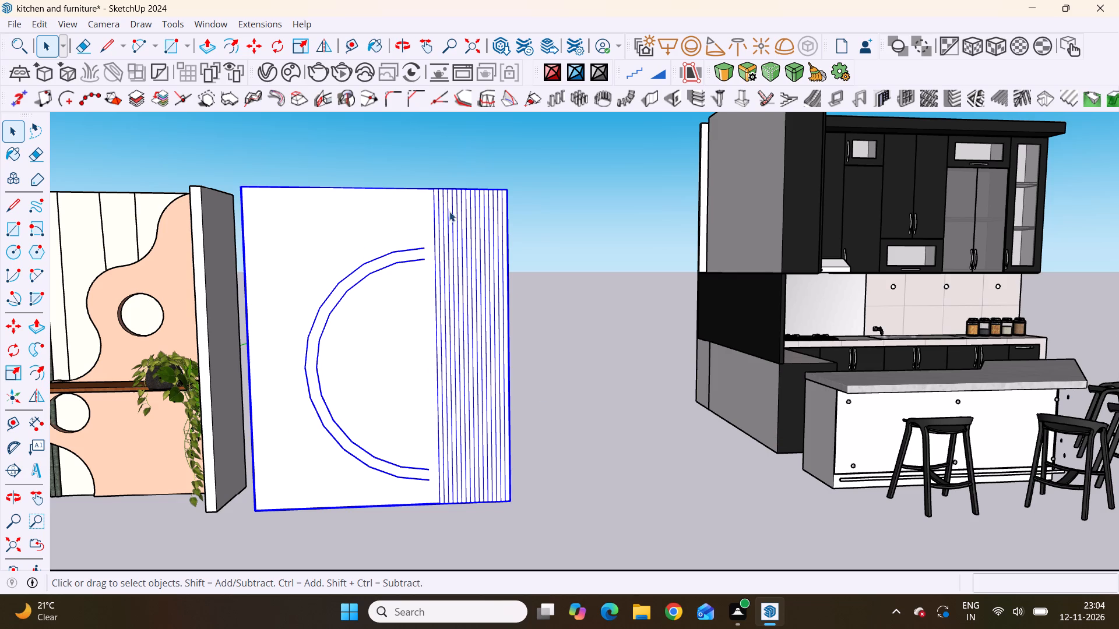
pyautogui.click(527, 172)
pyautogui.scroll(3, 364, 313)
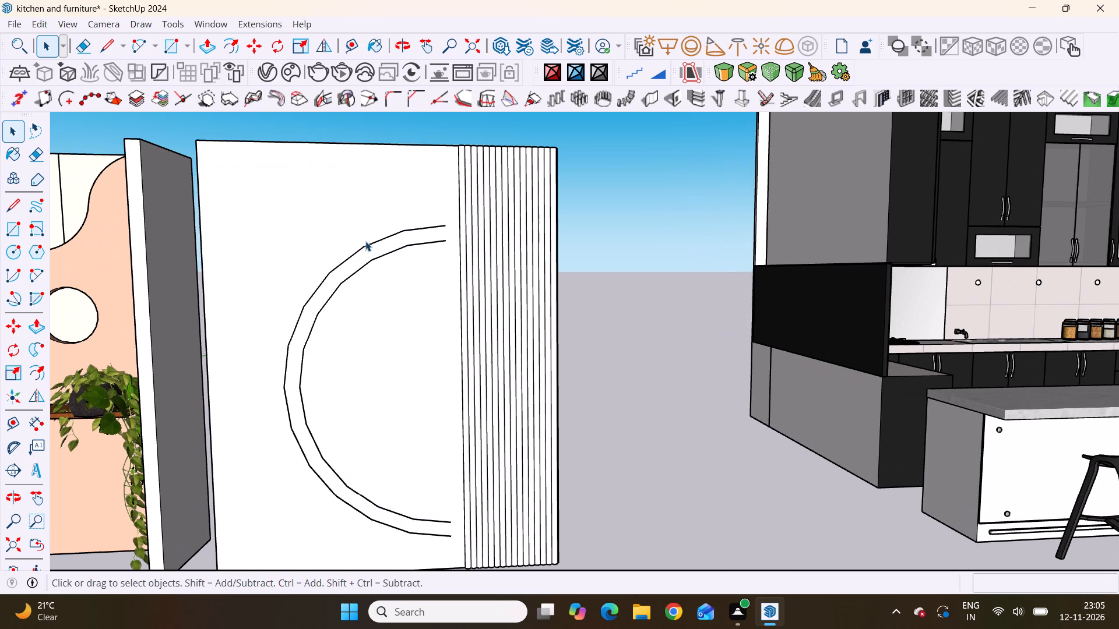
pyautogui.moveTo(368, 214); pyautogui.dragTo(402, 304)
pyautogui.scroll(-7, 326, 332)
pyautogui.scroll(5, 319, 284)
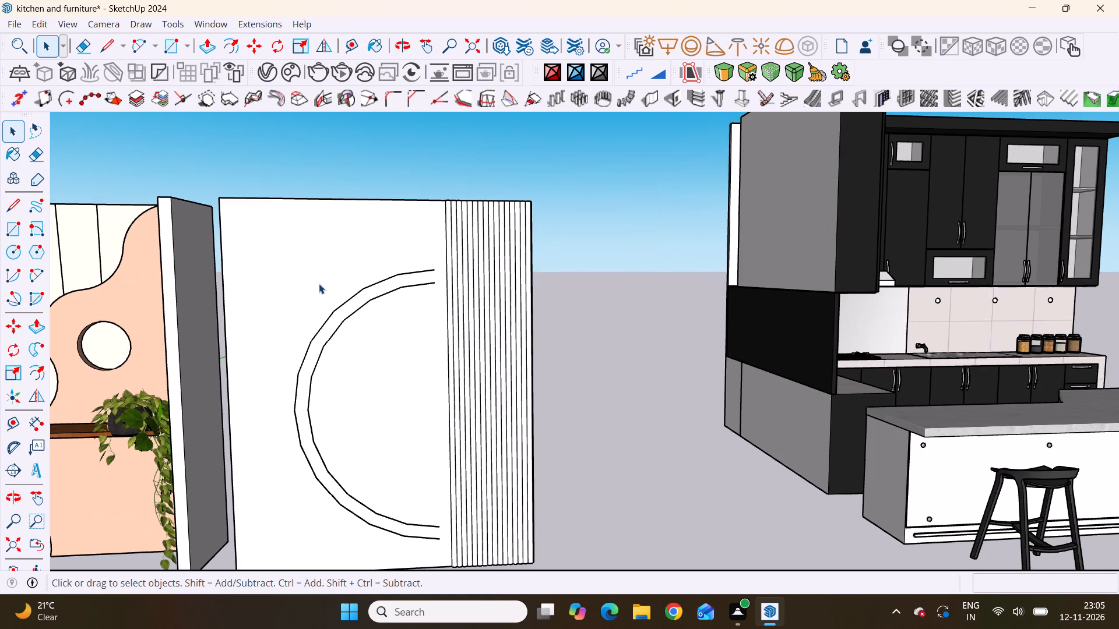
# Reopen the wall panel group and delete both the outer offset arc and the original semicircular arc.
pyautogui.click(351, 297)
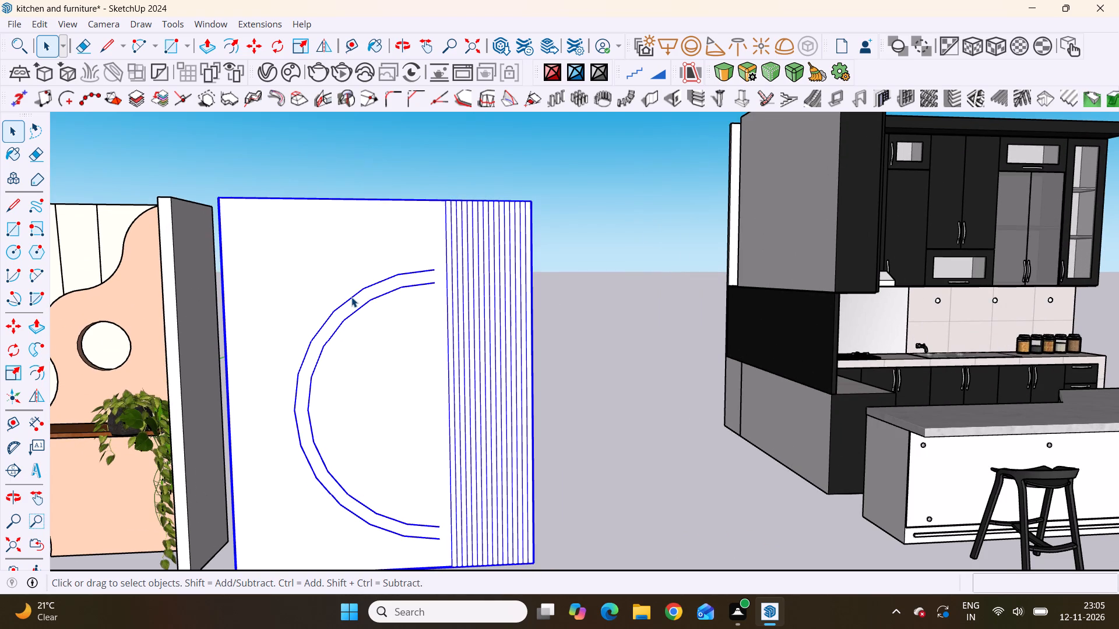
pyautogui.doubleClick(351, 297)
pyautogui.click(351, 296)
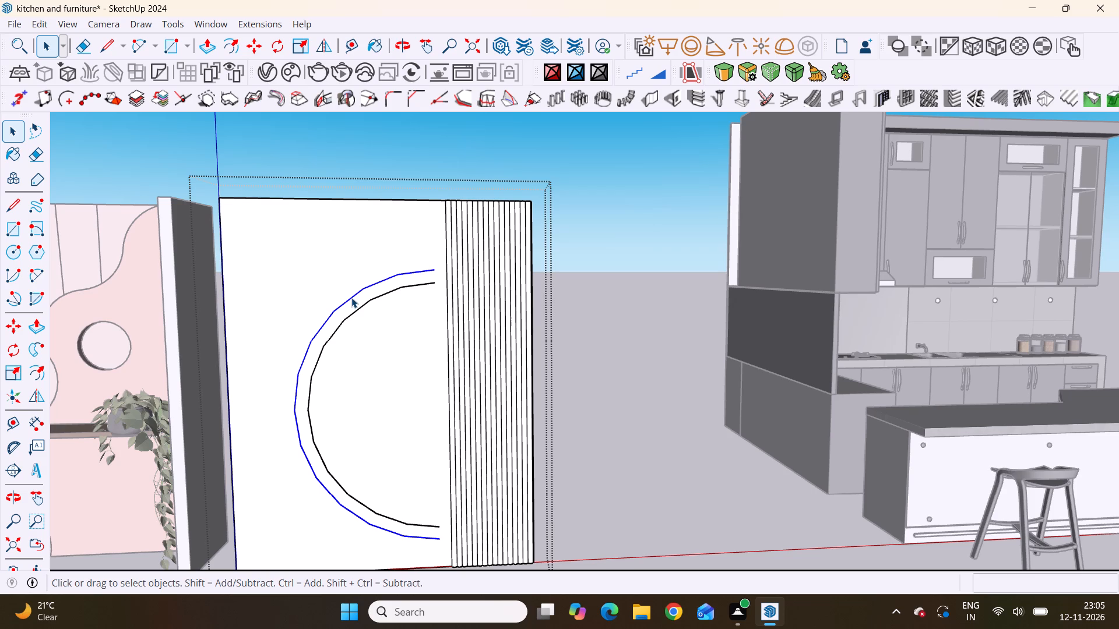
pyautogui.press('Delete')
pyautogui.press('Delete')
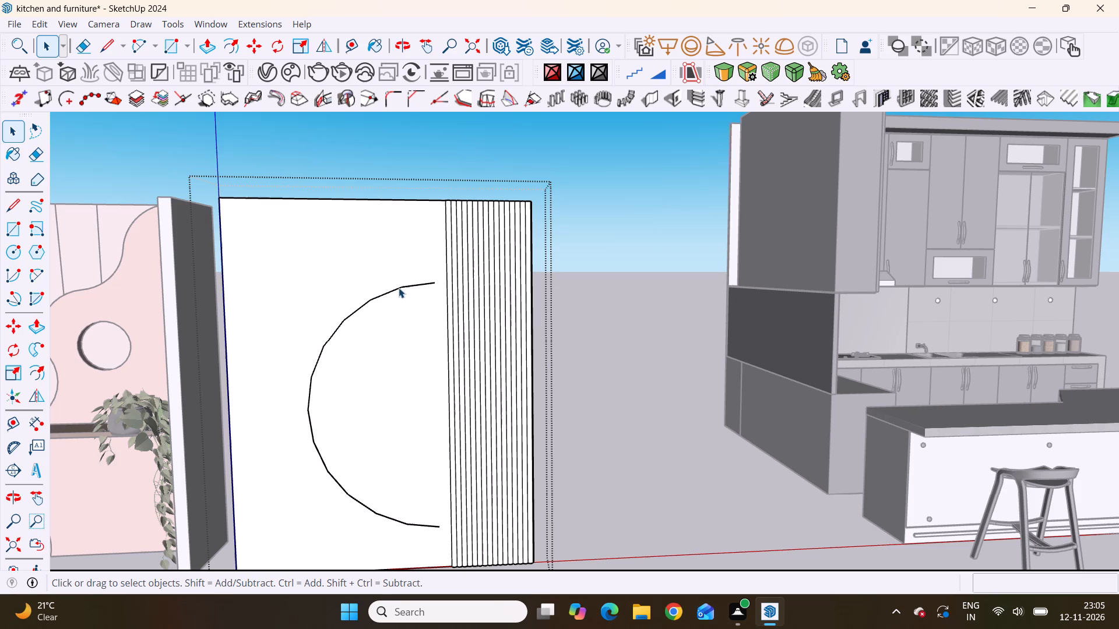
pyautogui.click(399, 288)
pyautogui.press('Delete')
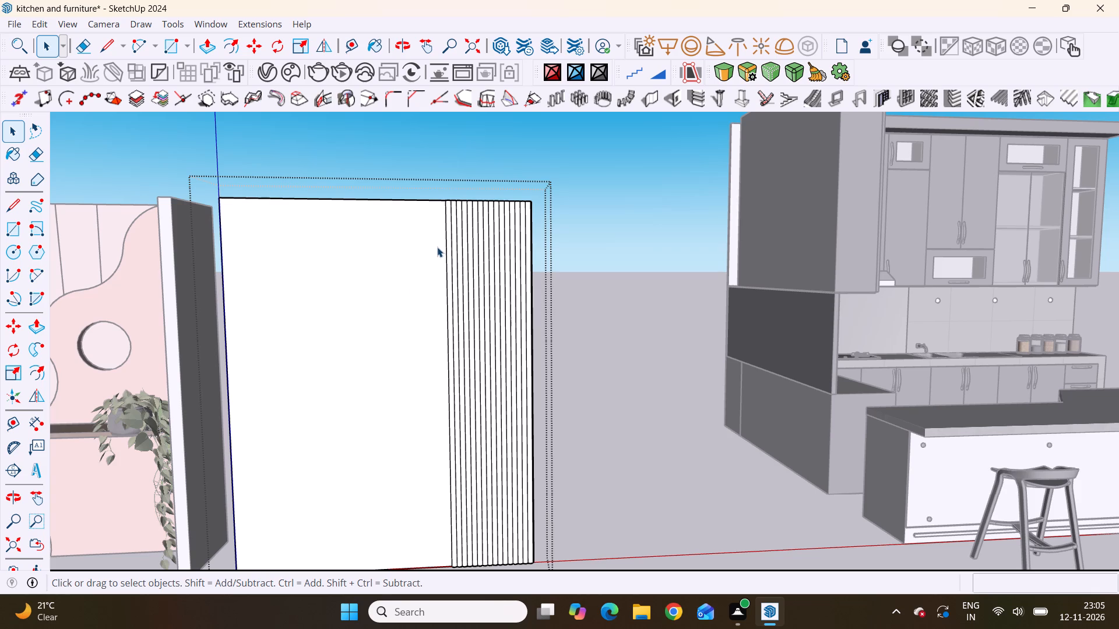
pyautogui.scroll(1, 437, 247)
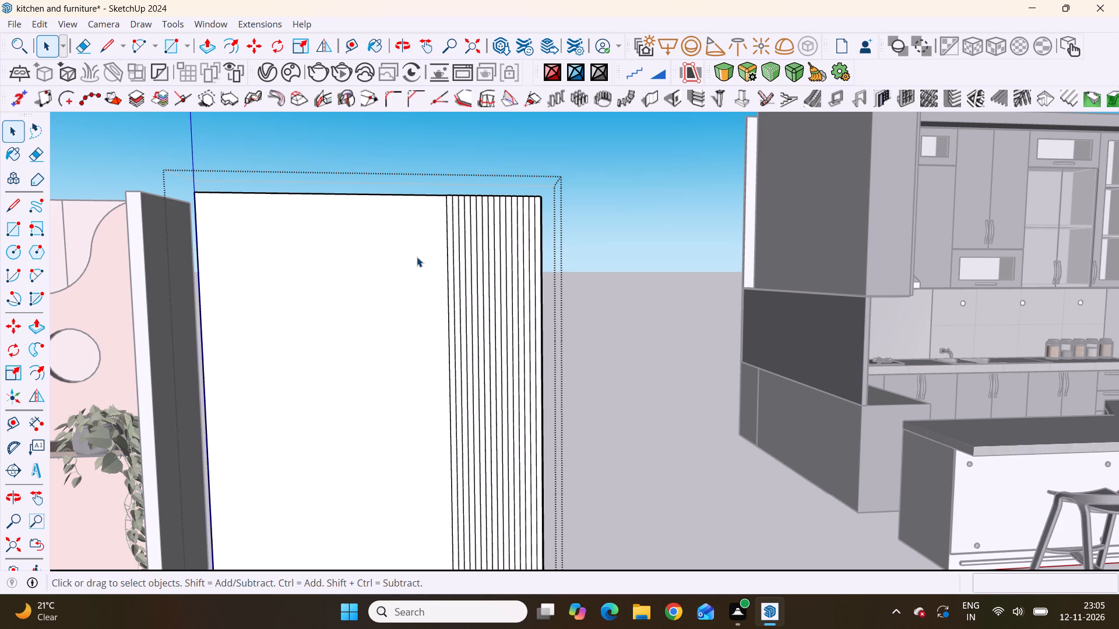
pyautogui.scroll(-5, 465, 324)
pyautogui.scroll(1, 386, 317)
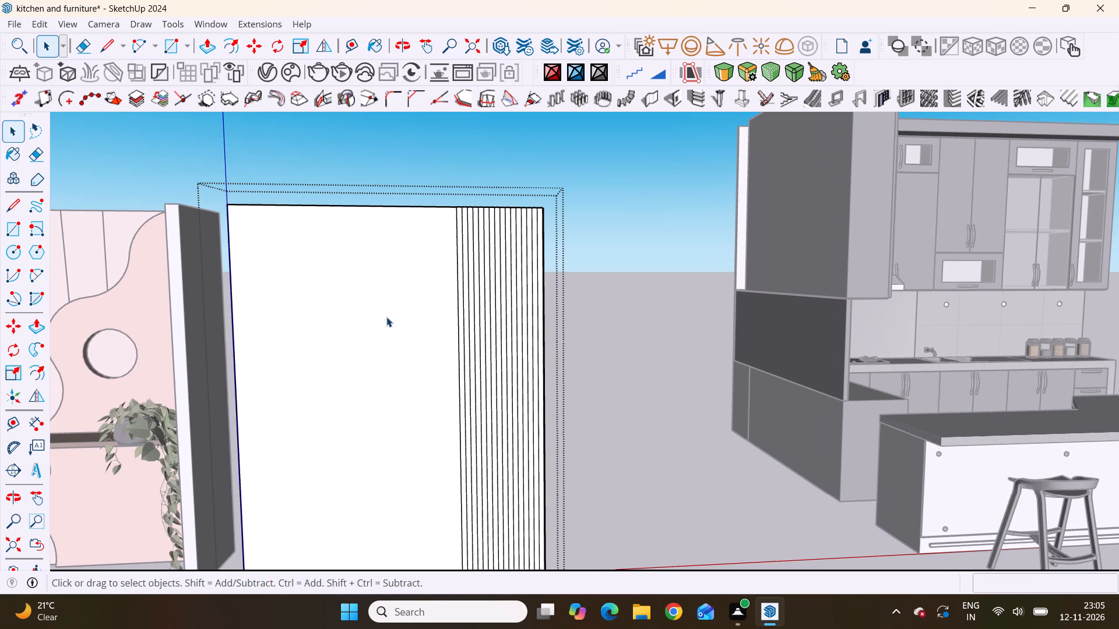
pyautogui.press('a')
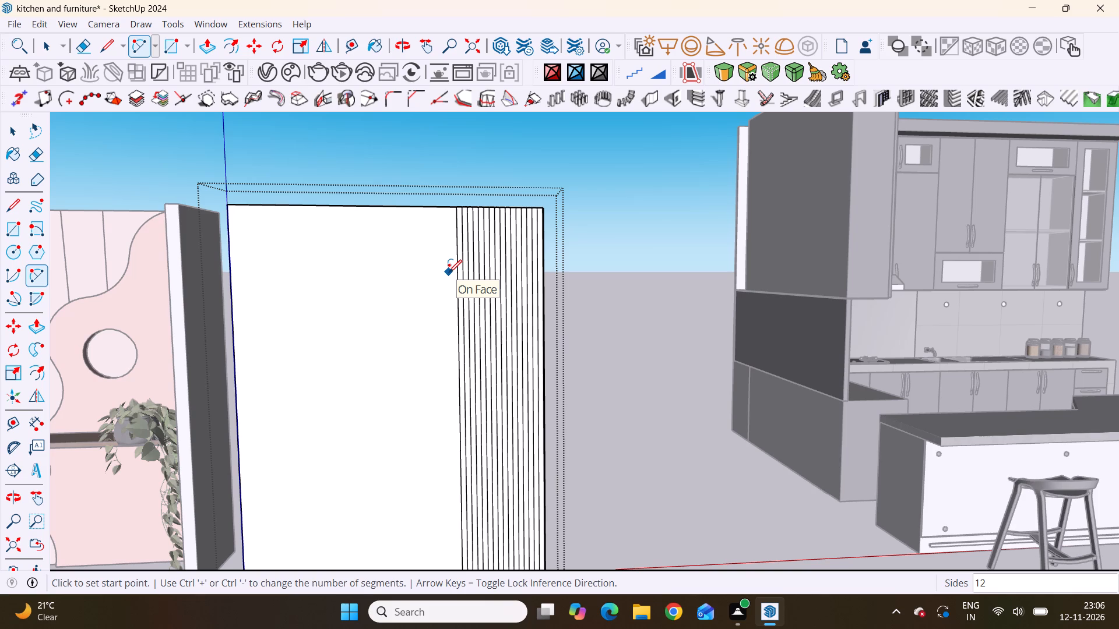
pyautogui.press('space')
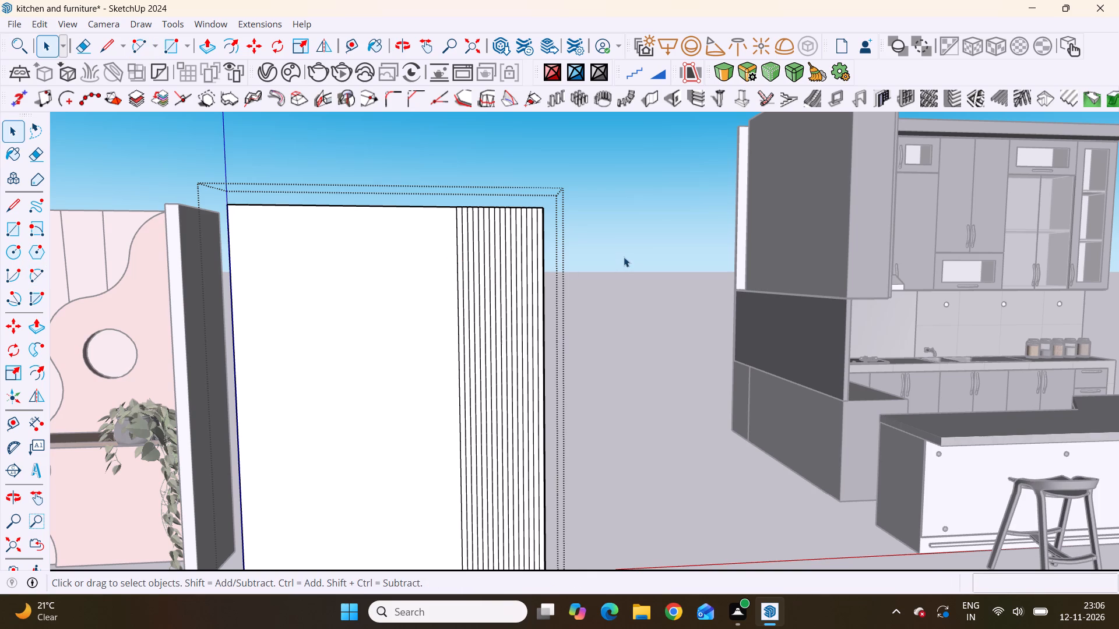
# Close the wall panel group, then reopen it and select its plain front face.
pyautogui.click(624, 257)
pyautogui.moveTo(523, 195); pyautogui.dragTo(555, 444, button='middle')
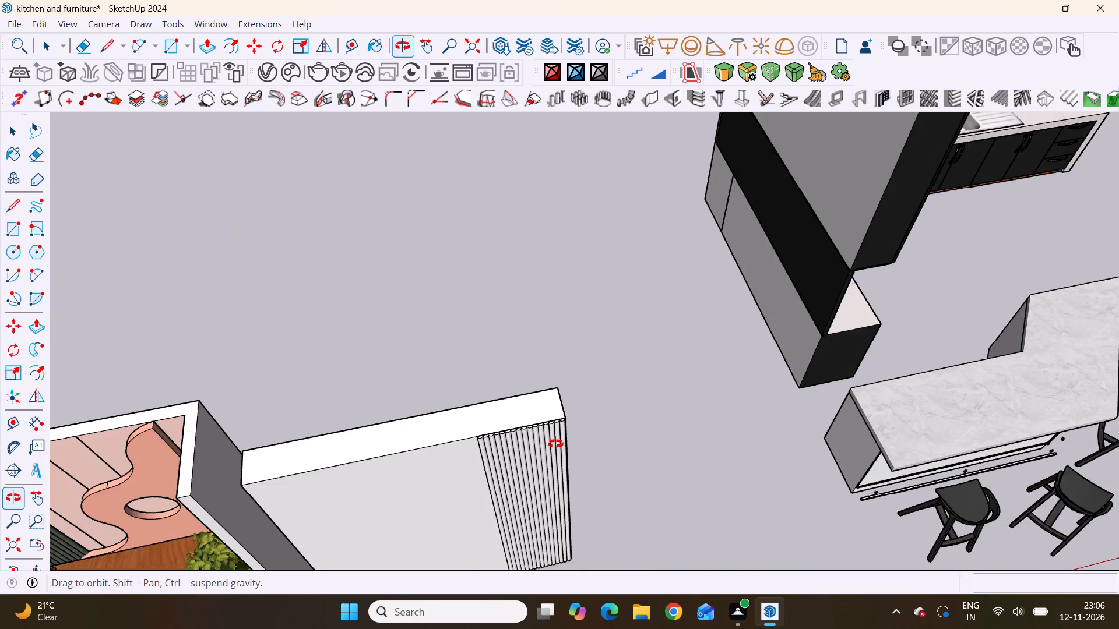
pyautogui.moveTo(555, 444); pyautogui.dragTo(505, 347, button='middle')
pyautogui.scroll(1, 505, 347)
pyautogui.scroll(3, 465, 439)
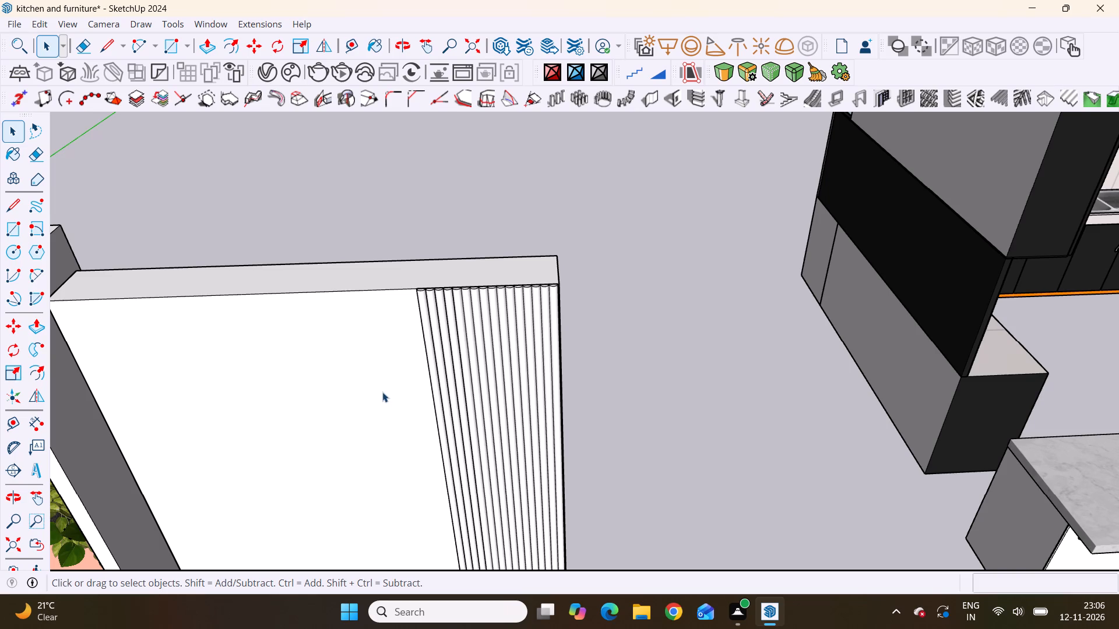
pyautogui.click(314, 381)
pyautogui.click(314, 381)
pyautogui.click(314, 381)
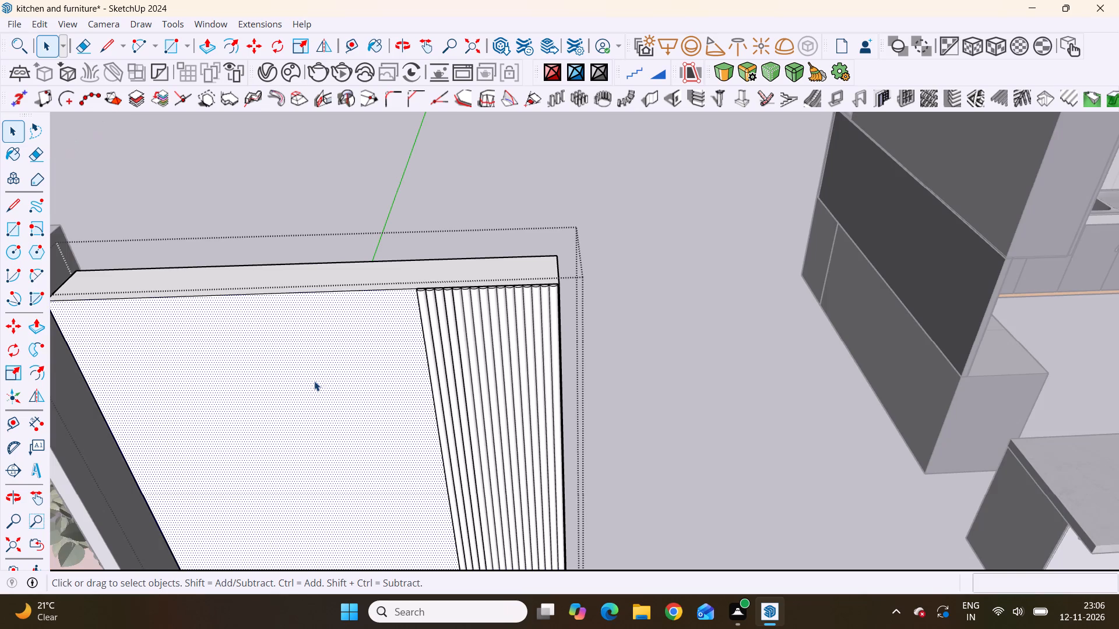
# Draw a large two-point arc on the panel's plain face, ends beside the fluting's edge, bulging about 3' 2 1/2" away from the fluting.
pyautogui.scroll(-10, 317, 376)
pyautogui.moveTo(305, 416); pyautogui.dragTo(314, 267, button='middle')
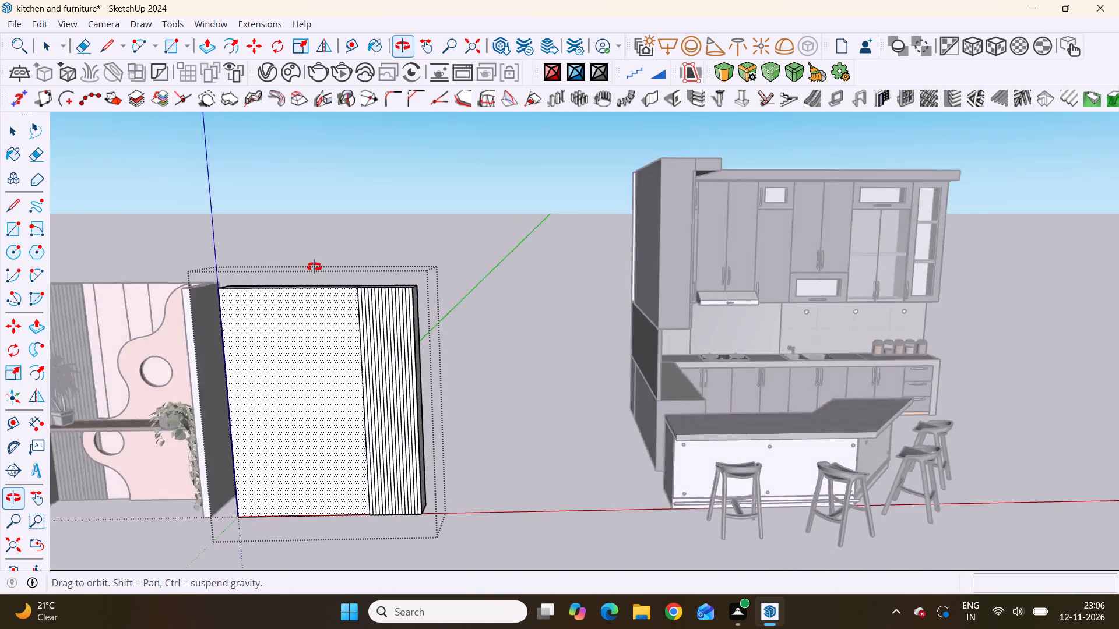
pyautogui.moveTo(314, 267); pyautogui.dragTo(302, 233, button='middle')
pyautogui.scroll(2, 303, 264)
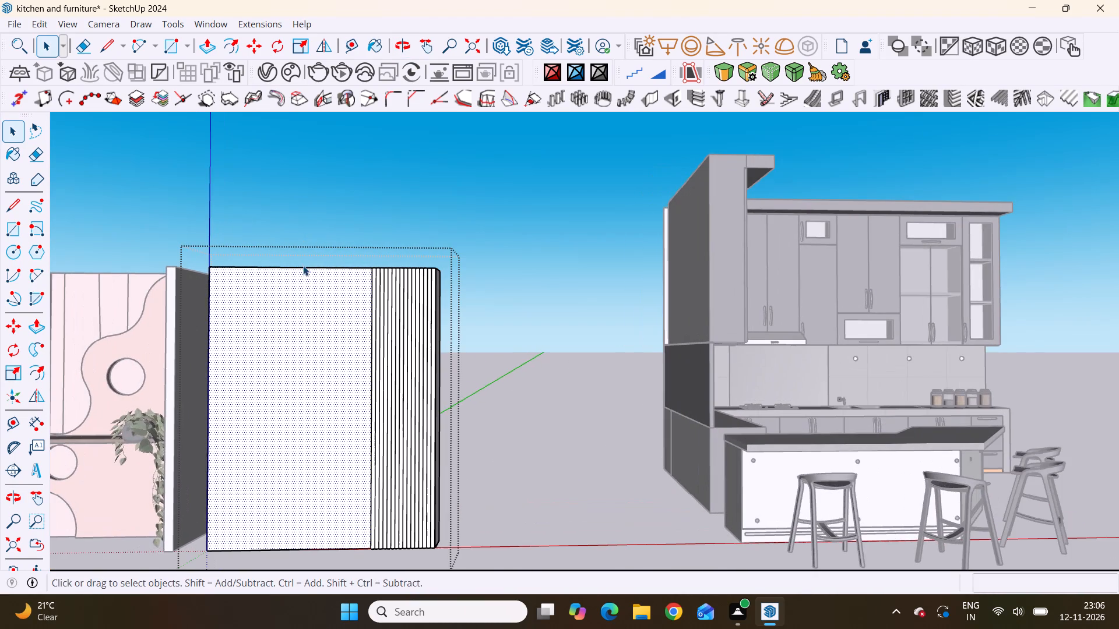
pyautogui.press('a')
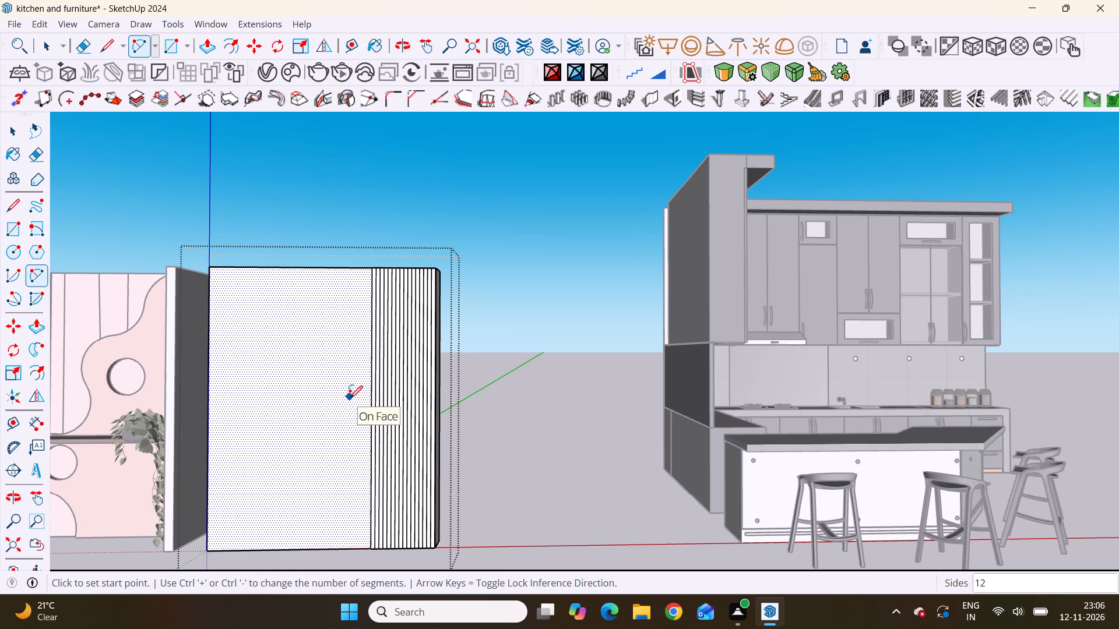
pyautogui.scroll(-4, 457, 348)
pyautogui.scroll(4, 378, 387)
pyautogui.scroll(-5, 409, 370)
pyautogui.scroll(4, 360, 361)
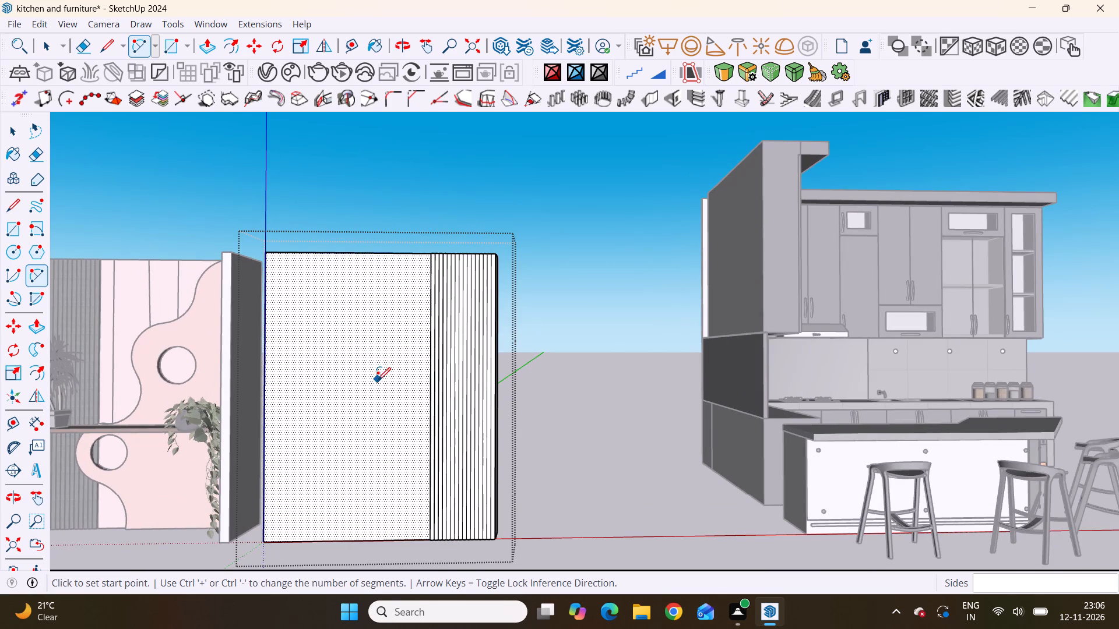
pyautogui.scroll(3, 380, 373)
pyautogui.scroll(-4, 448, 302)
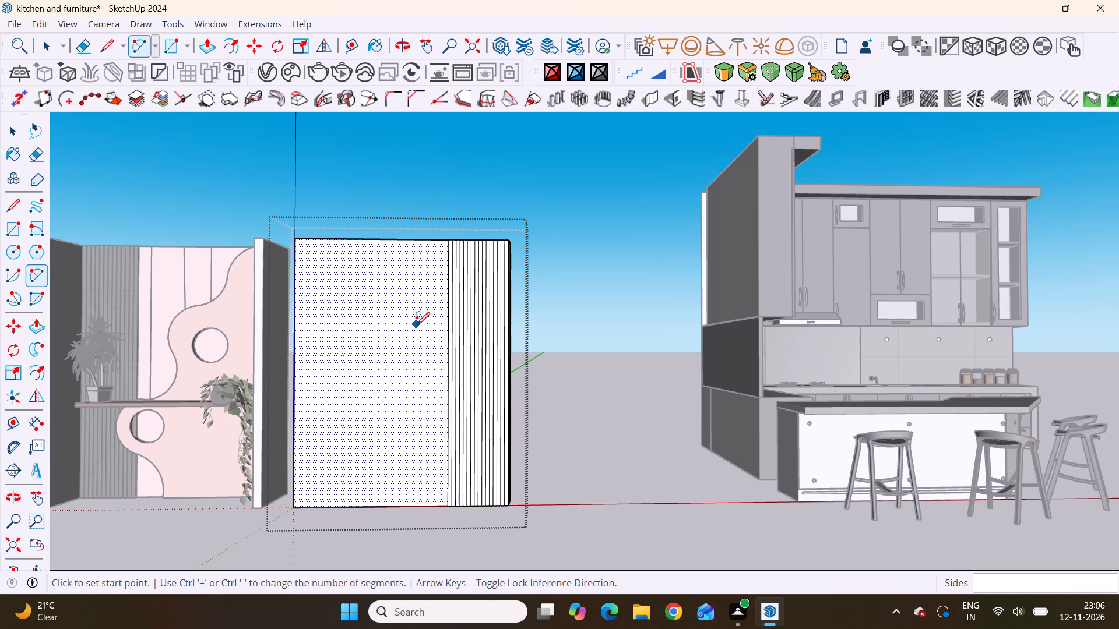
pyautogui.scroll(3, 461, 321)
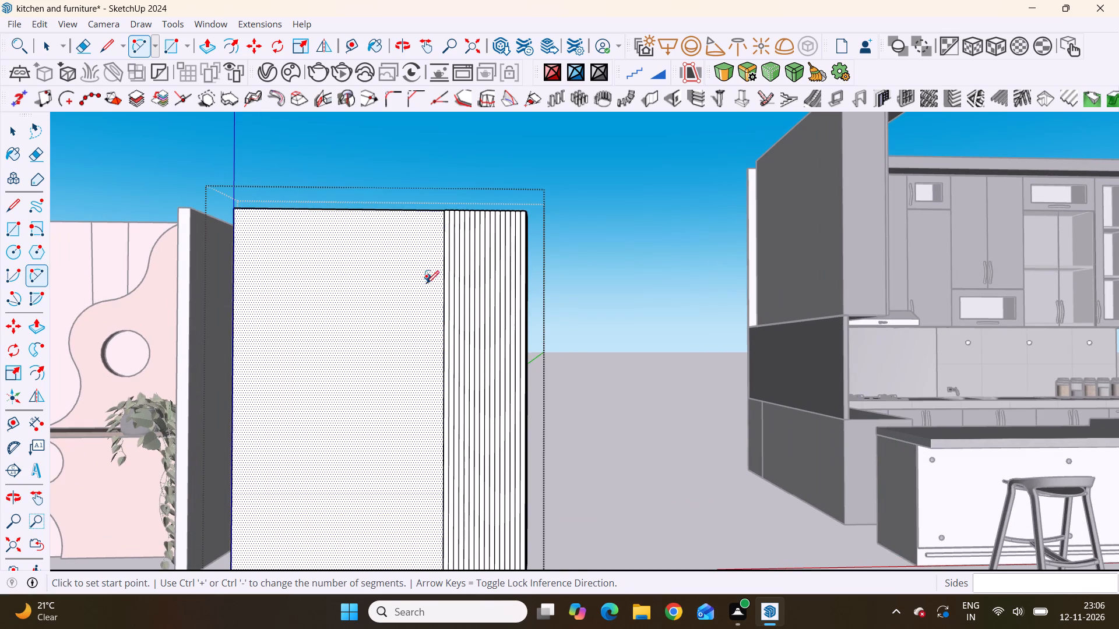
pyautogui.scroll(-4, 456, 299)
pyautogui.scroll(3, 432, 344)
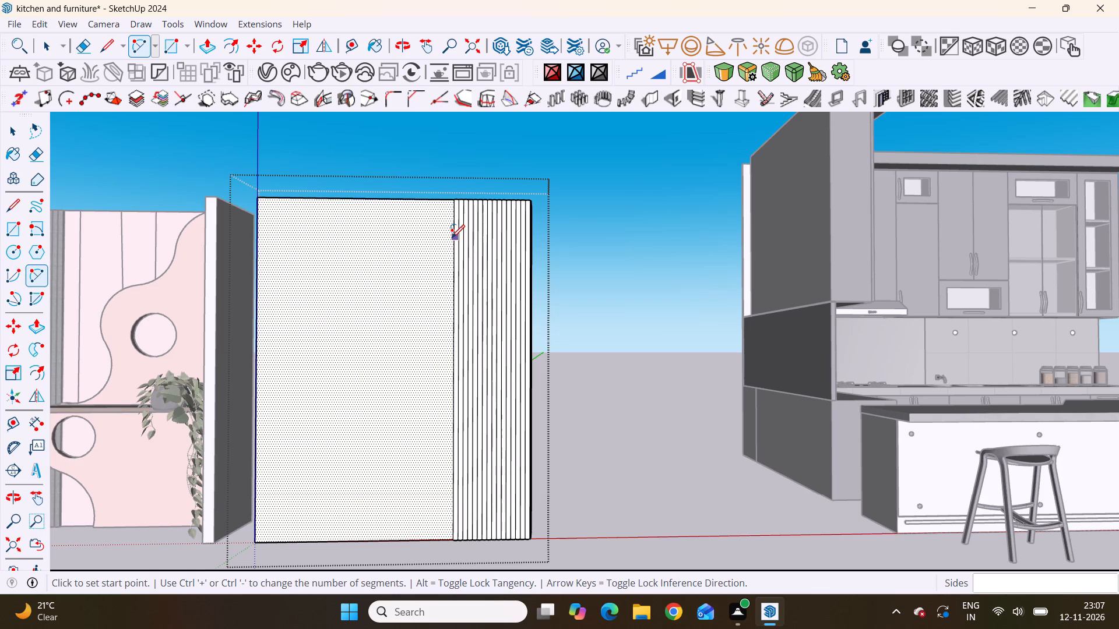
pyautogui.scroll(3, 435, 241)
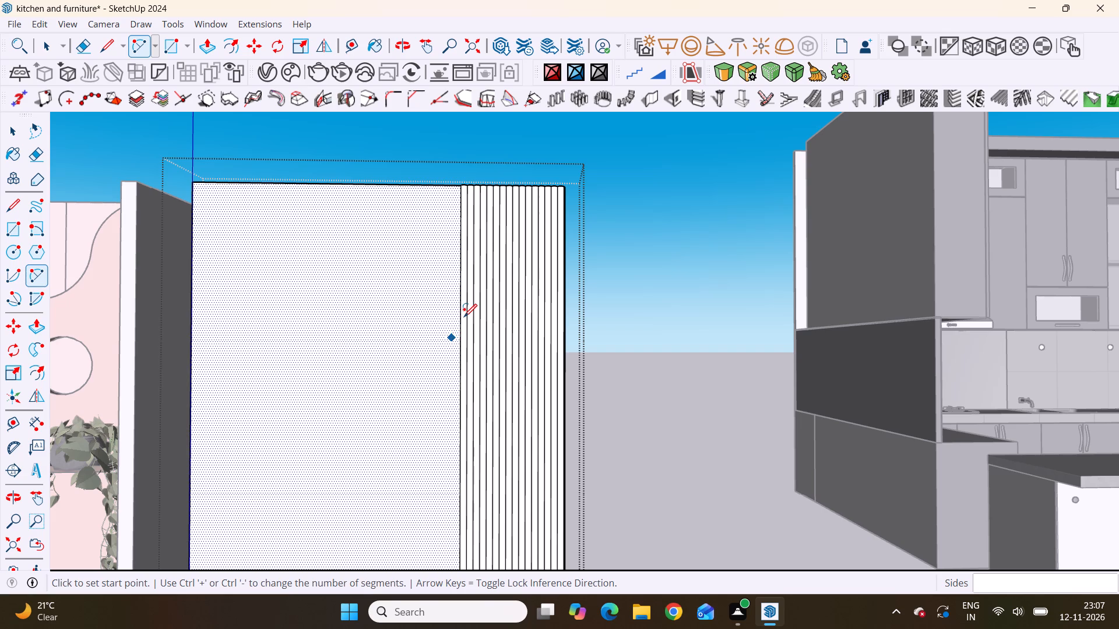
pyautogui.scroll(-5, 464, 316)
pyautogui.scroll(7, 463, 263)
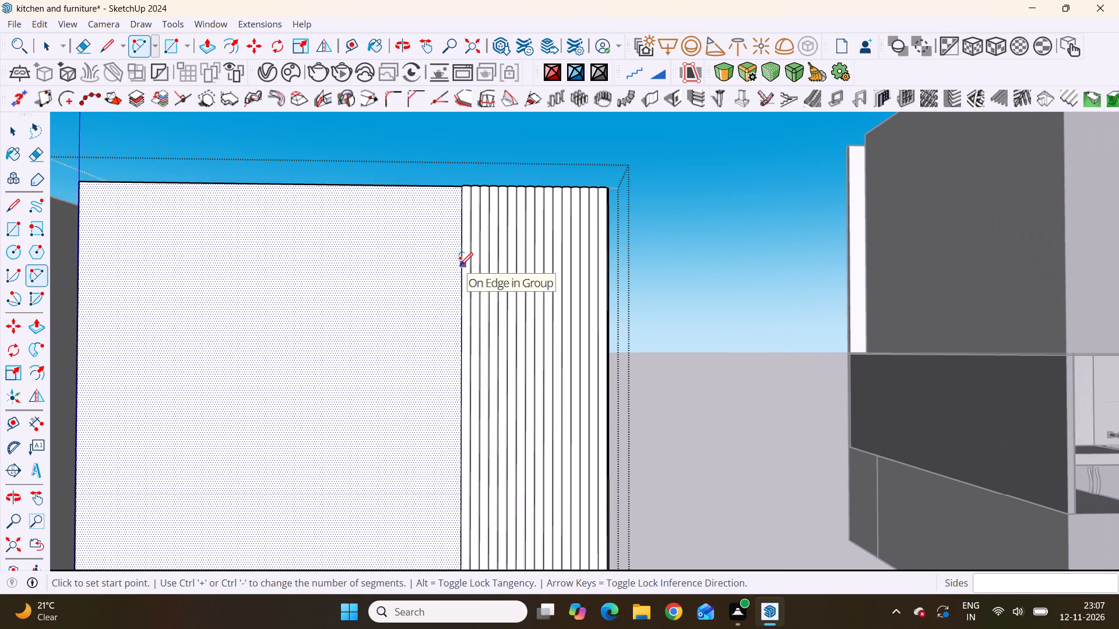
pyautogui.click(456, 222)
pyautogui.scroll(-13, 409, 418)
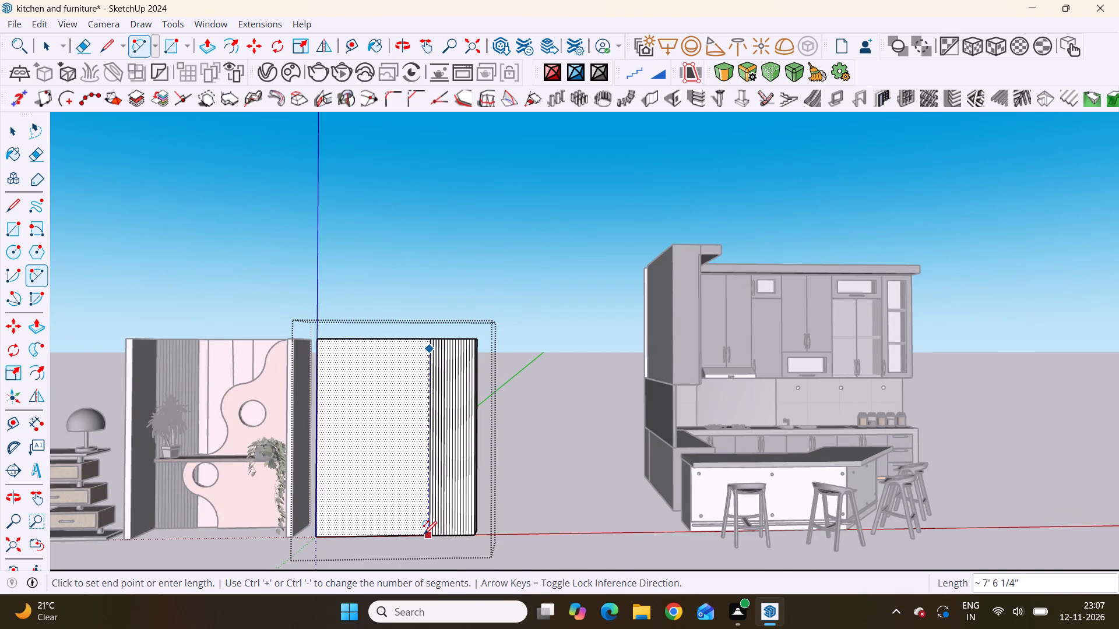
pyautogui.click(424, 523)
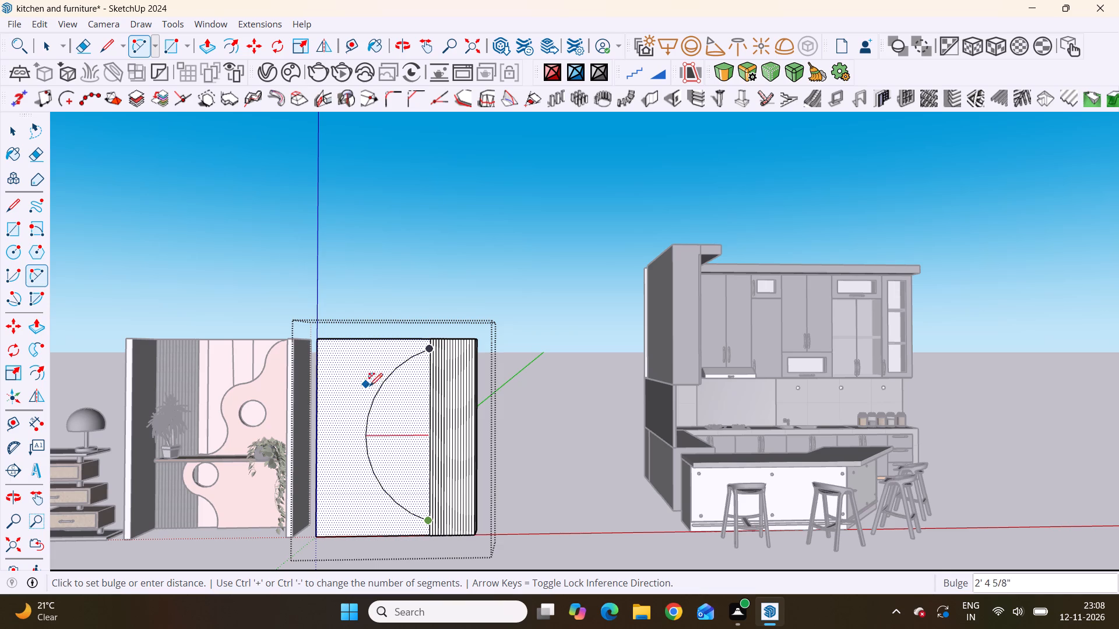
pyautogui.scroll(3, 382, 394)
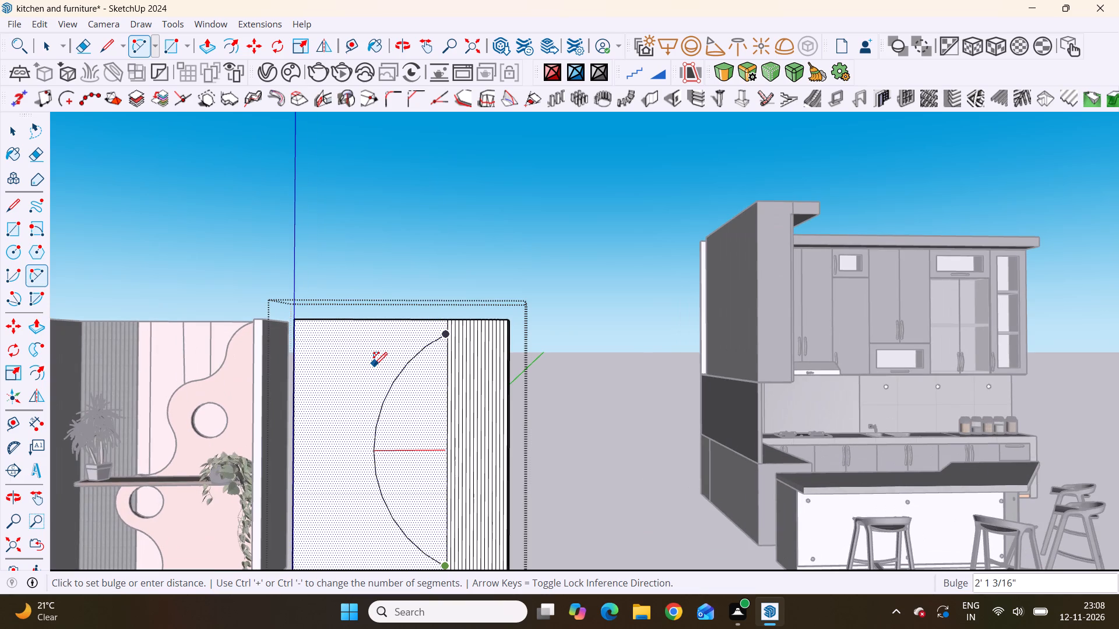
pyautogui.scroll(-2, 375, 372)
pyautogui.scroll(2, 397, 430)
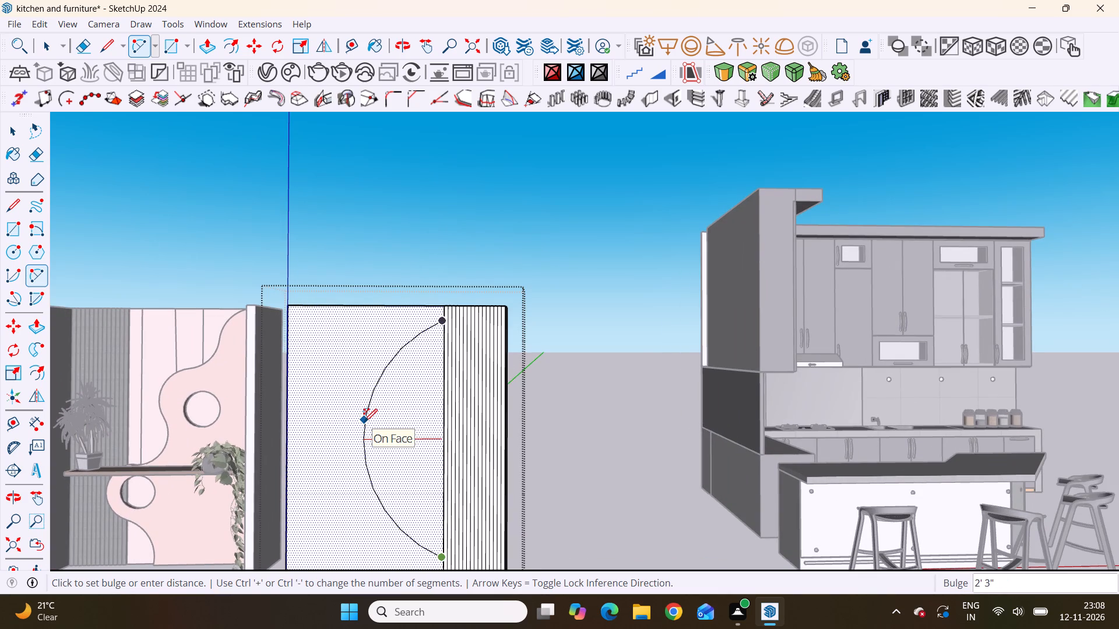
pyautogui.click(330, 408)
# Draw a second arc just inside the first, about 6' 4 1/4" between ends beside the fluting, with a bulge of about 2' 10 1/2".
pyautogui.scroll(1, 401, 424)
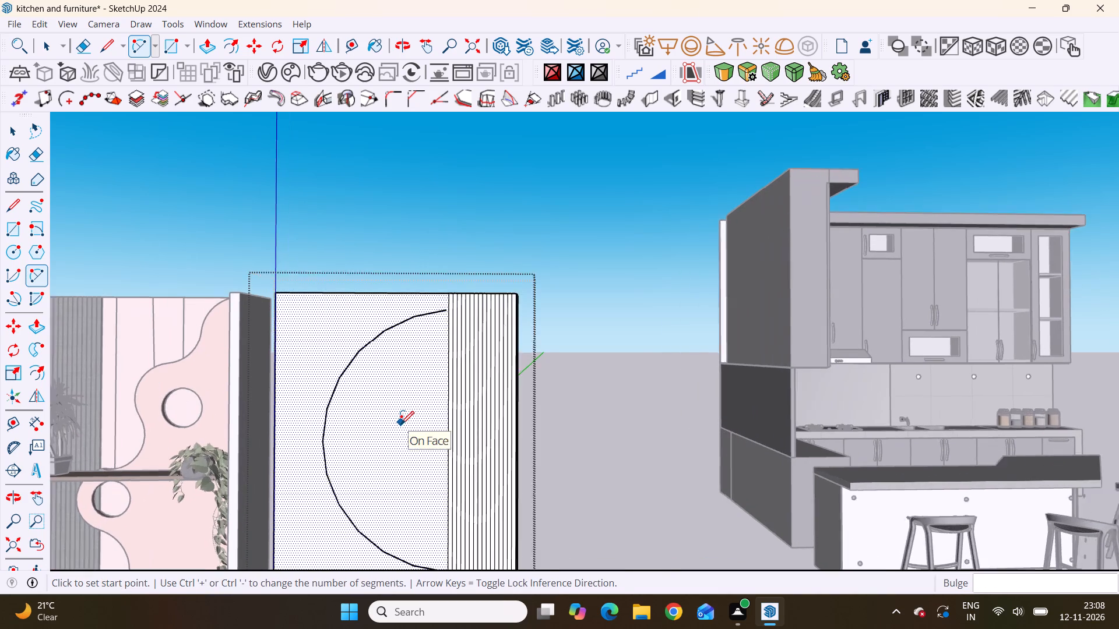
pyautogui.scroll(1, 401, 424)
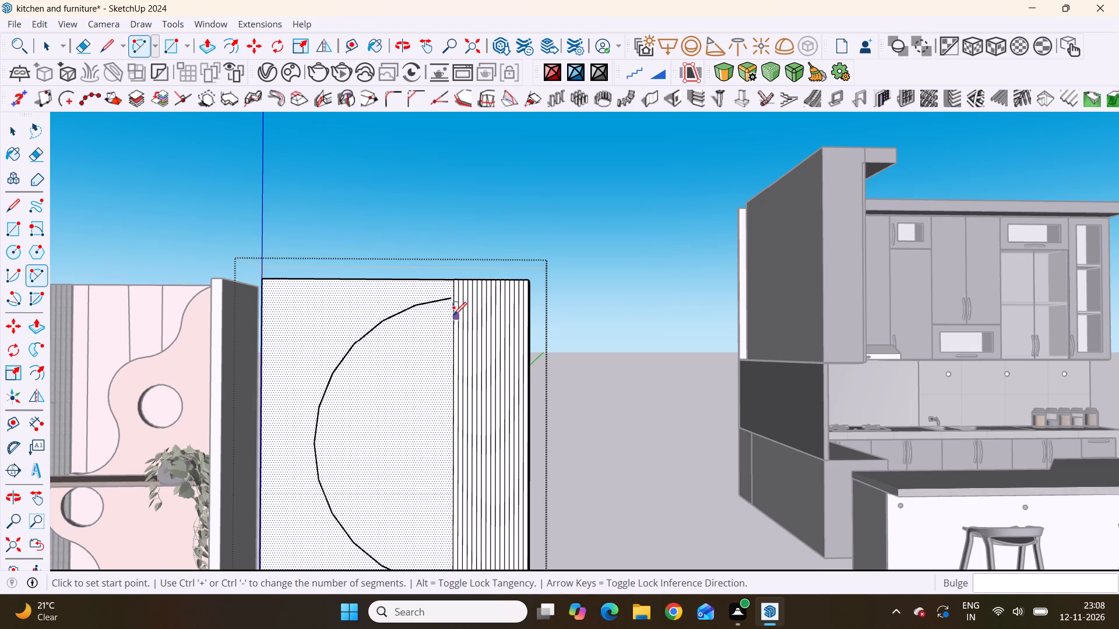
pyautogui.scroll(2, 451, 320)
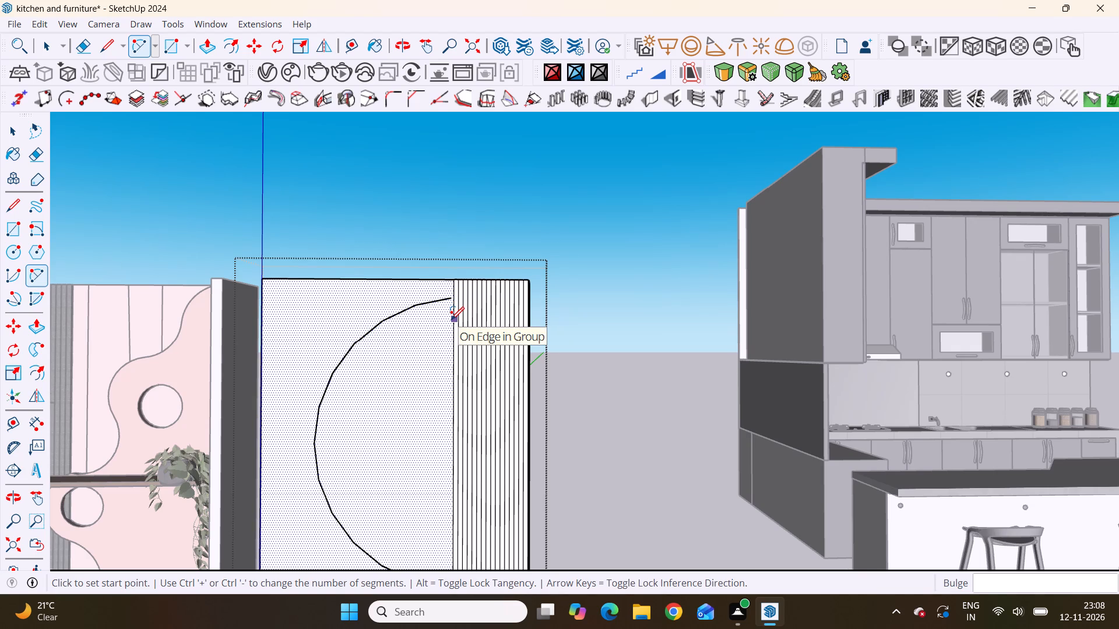
pyautogui.scroll(3, 451, 320)
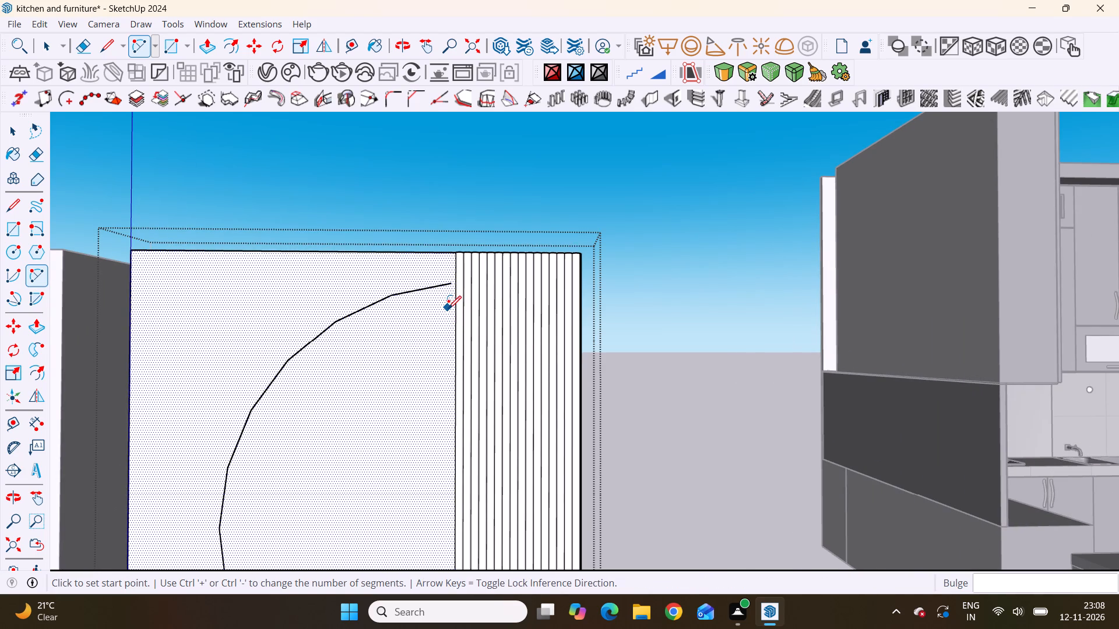
pyautogui.click(451, 309)
pyautogui.scroll(-4, 375, 388)
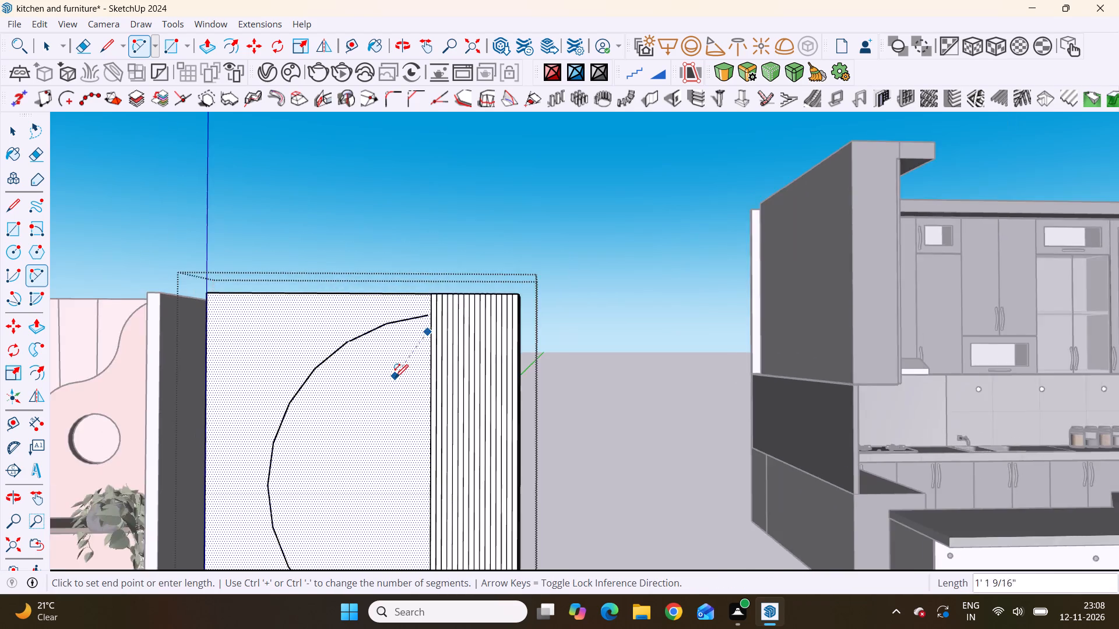
pyautogui.scroll(-7, 395, 377)
pyautogui.scroll(7, 406, 545)
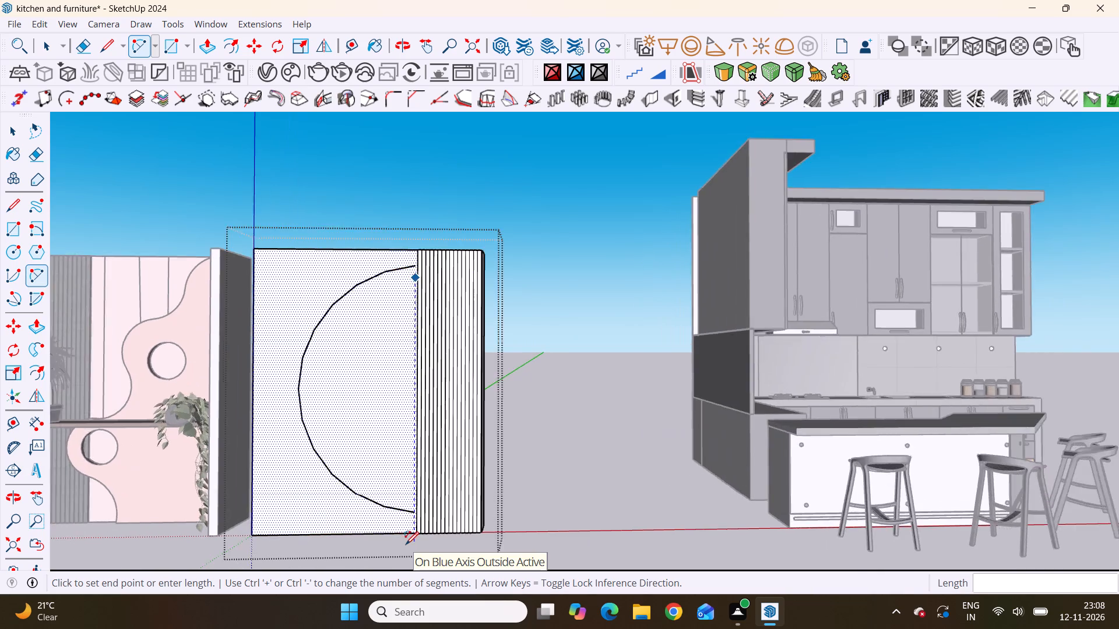
pyautogui.scroll(1, 406, 545)
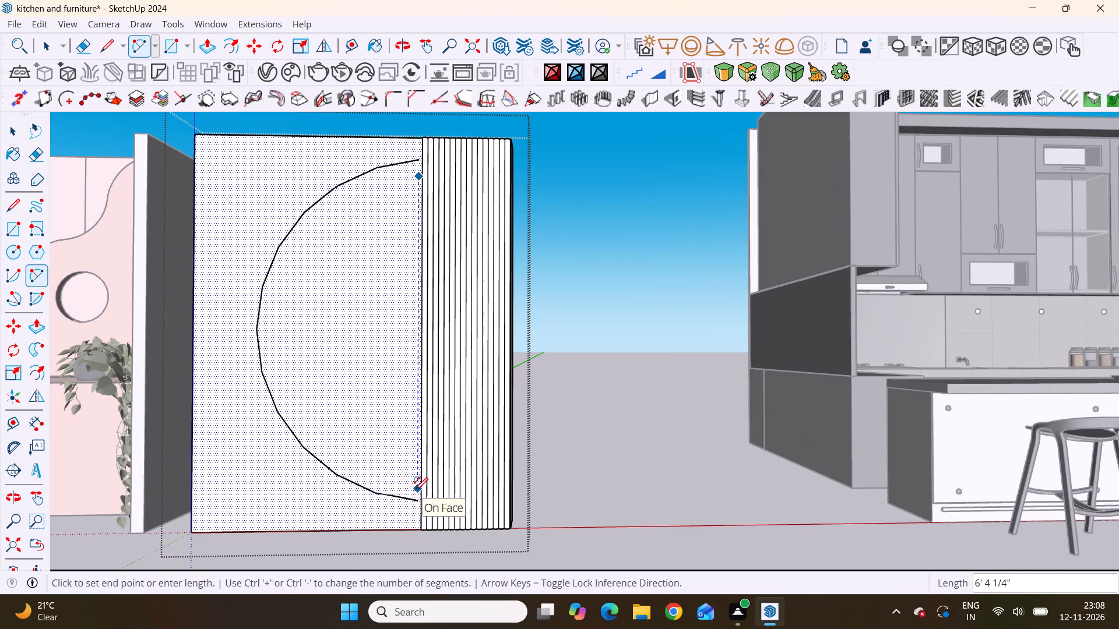
pyautogui.click(415, 484)
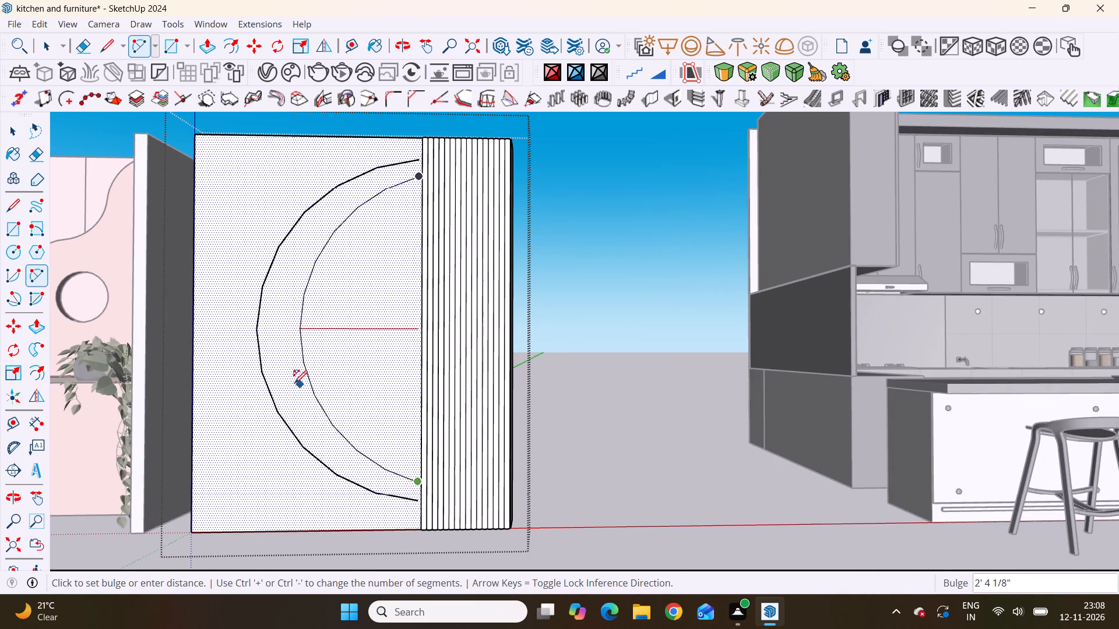
pyautogui.click(273, 358)
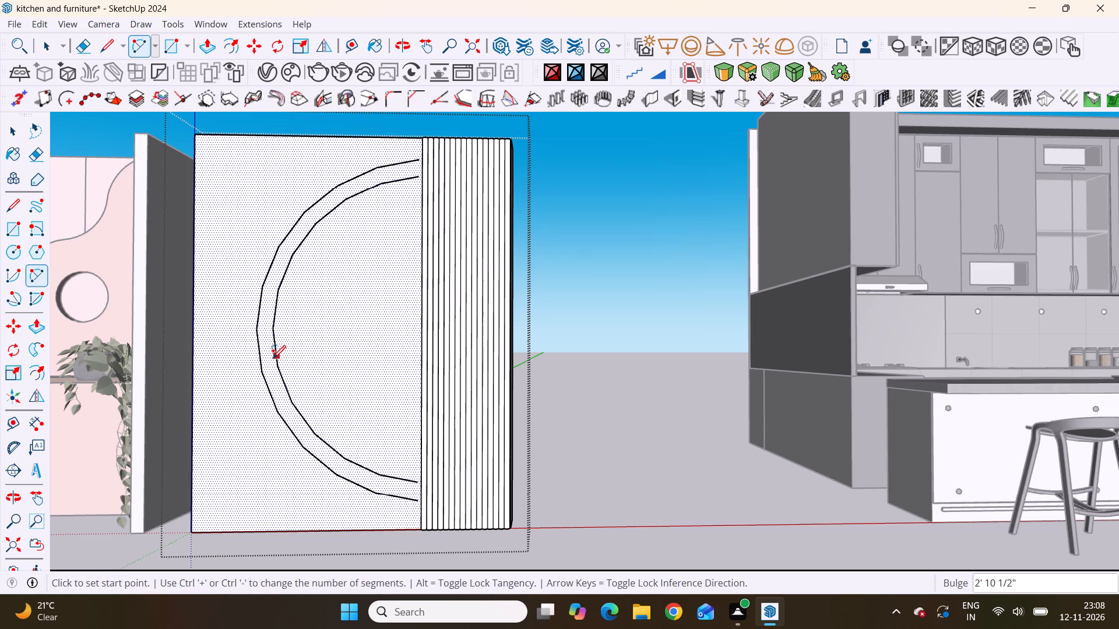
pyautogui.press('space')
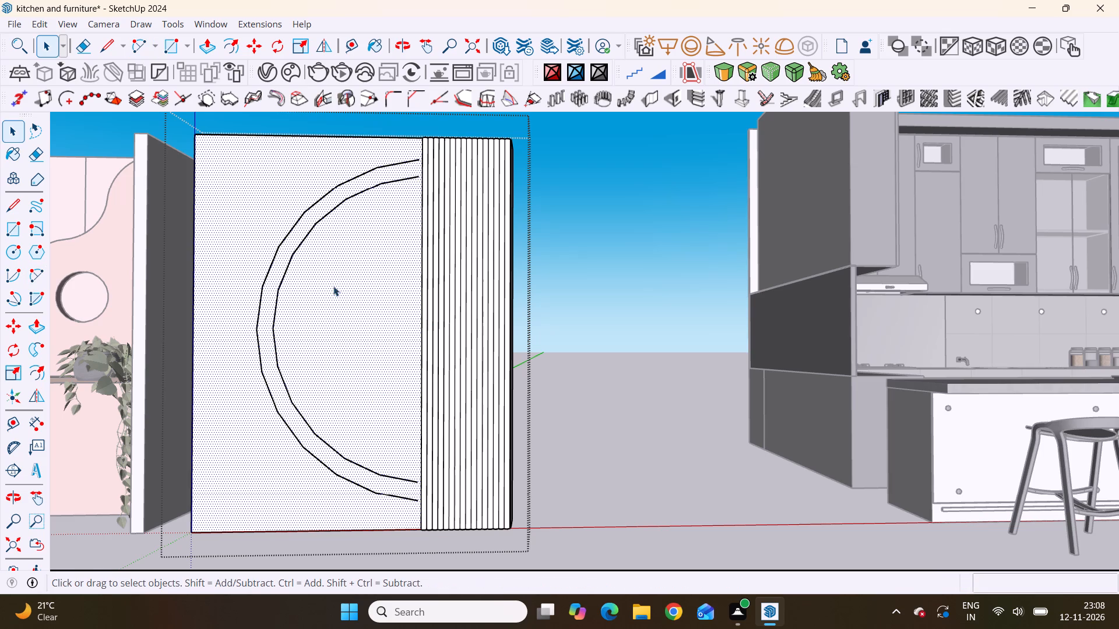
# Select the panel's front face and body, and examine from several angles whether the two arcs divide the face.
pyautogui.tripleClick(286, 249)
pyautogui.click(286, 250)
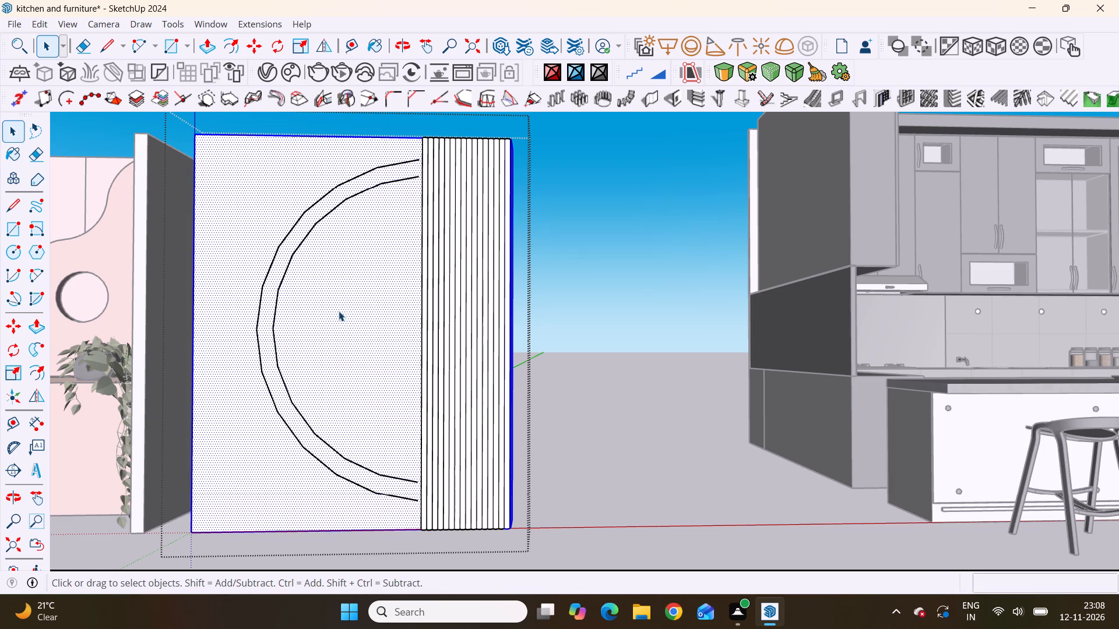
pyautogui.tripleClick(339, 310)
pyautogui.scroll(-4, 339, 309)
pyautogui.scroll(-3, 476, 359)
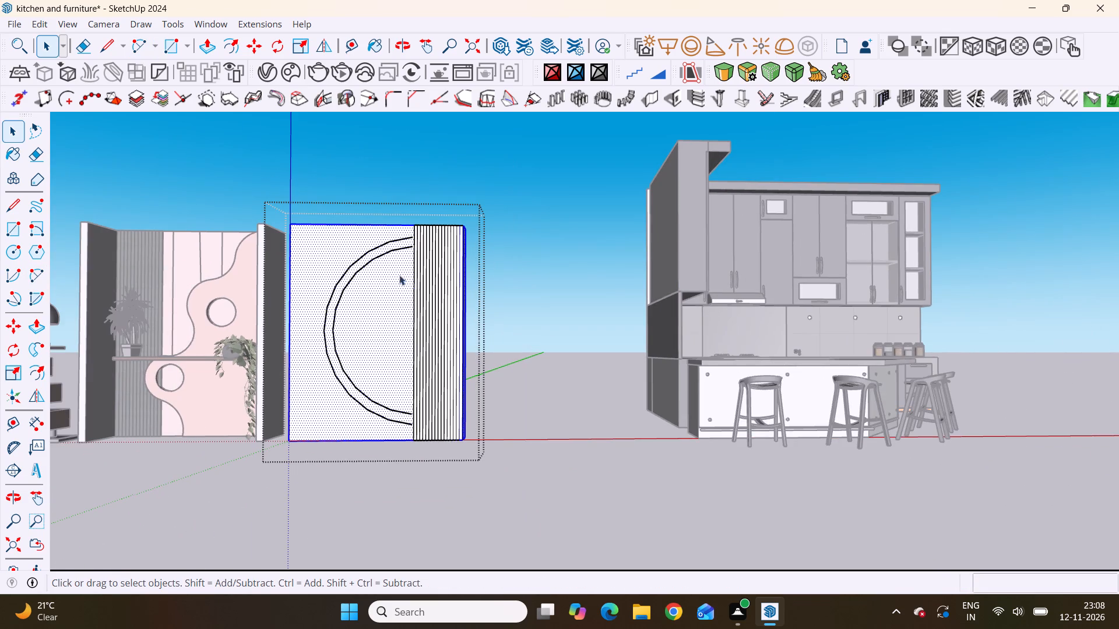
pyautogui.moveTo(386, 271); pyautogui.dragTo(688, 308, button='middle')
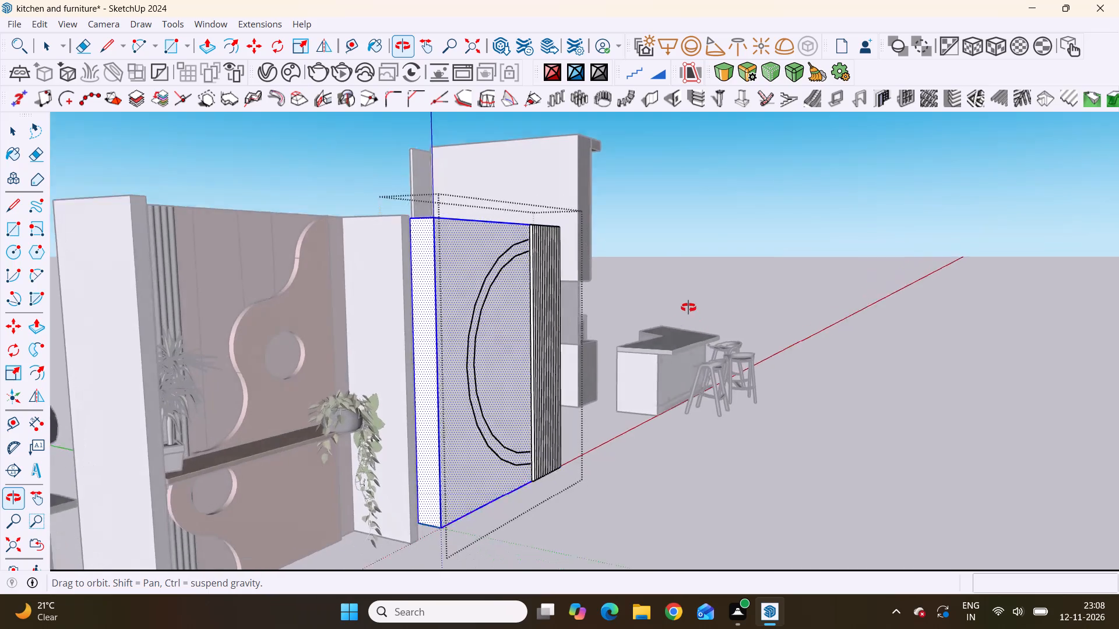
pyautogui.moveTo(688, 308); pyautogui.dragTo(509, 335, button='middle')
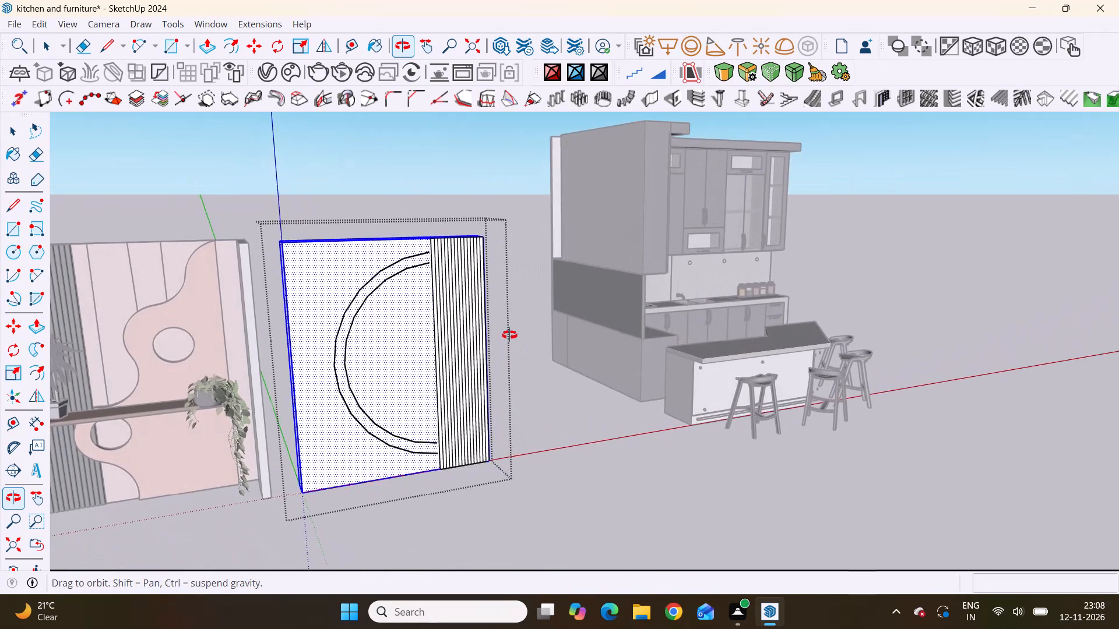
pyautogui.moveTo(509, 335); pyautogui.dragTo(516, 332, button='middle')
pyautogui.scroll(1, 485, 349)
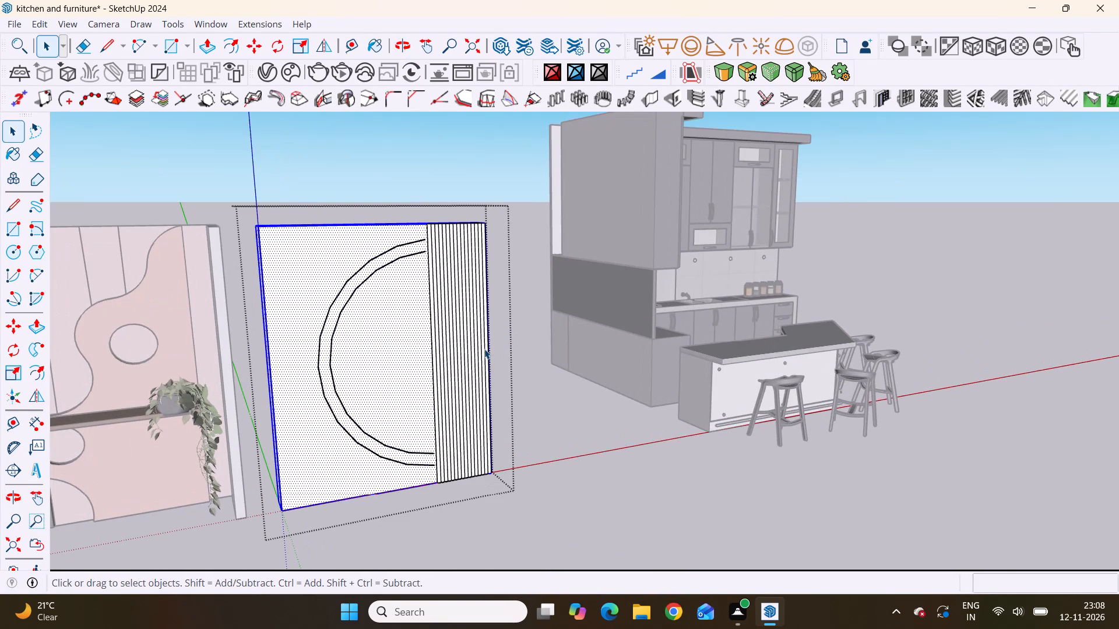
# Draw a vertical line about 4 1/8" long joining the upper ends of the two arcs beside the fluting.
pyautogui.press('l')
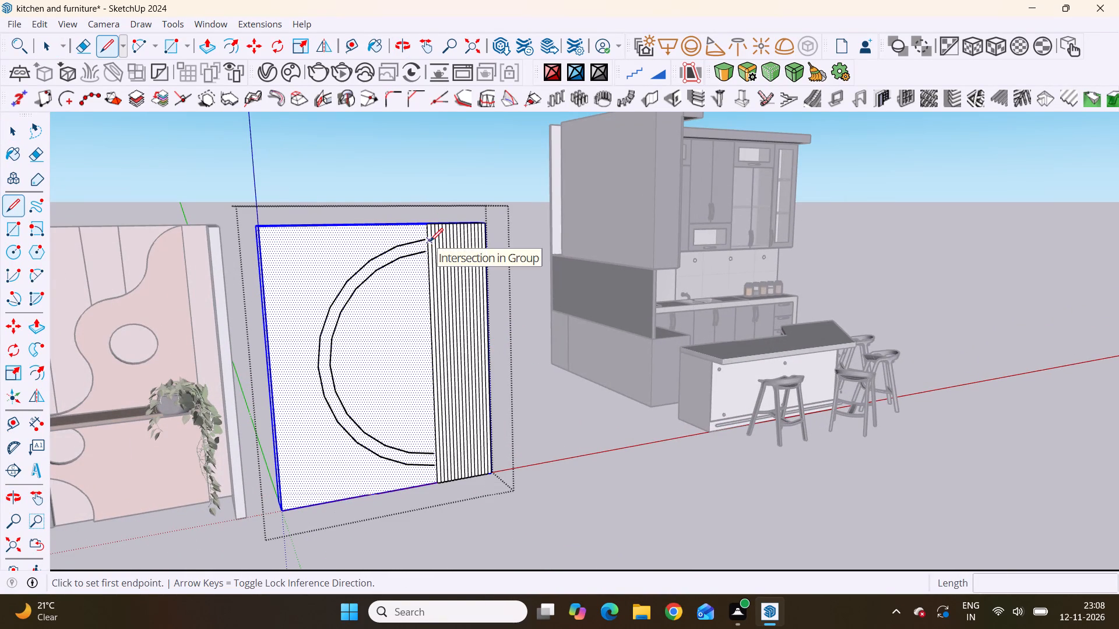
pyautogui.scroll(9, 425, 242)
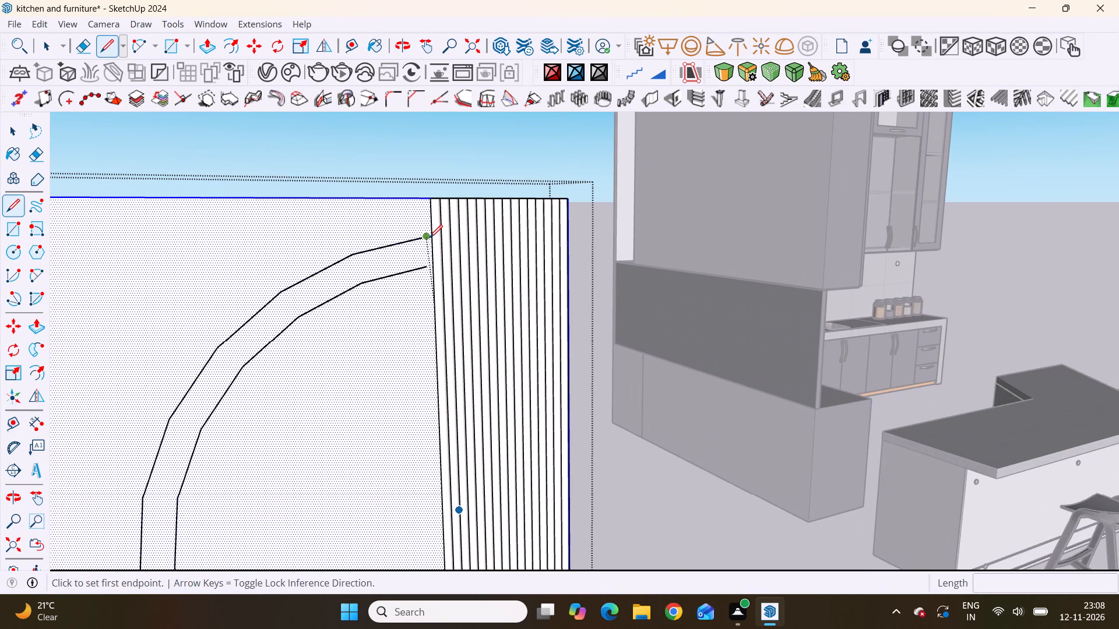
pyautogui.click(430, 238)
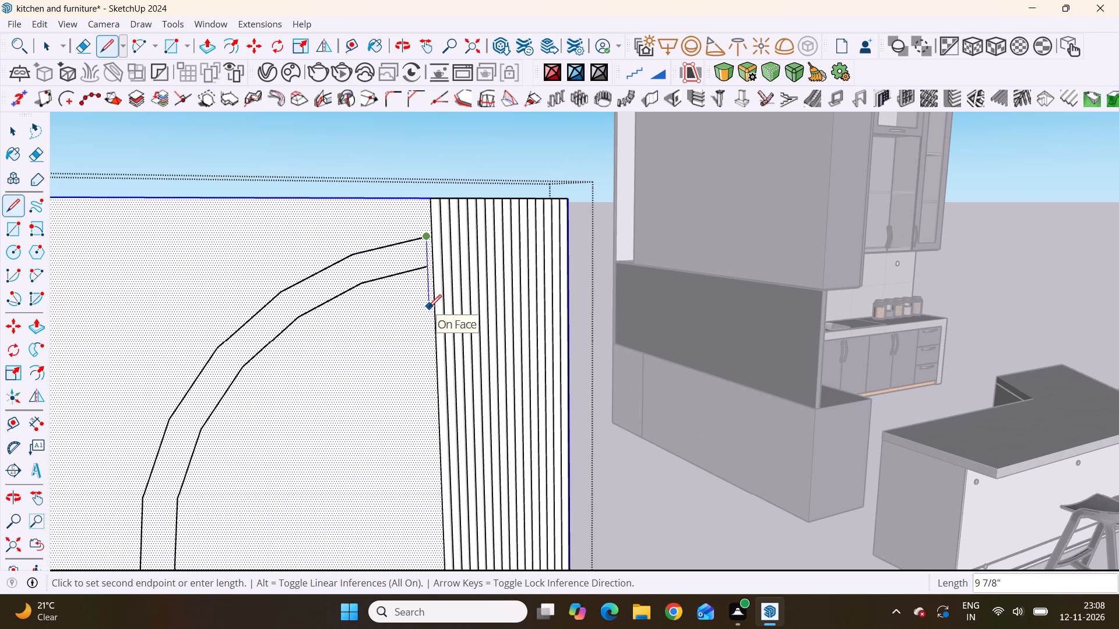
pyautogui.click(428, 268)
pyautogui.scroll(-10, 400, 332)
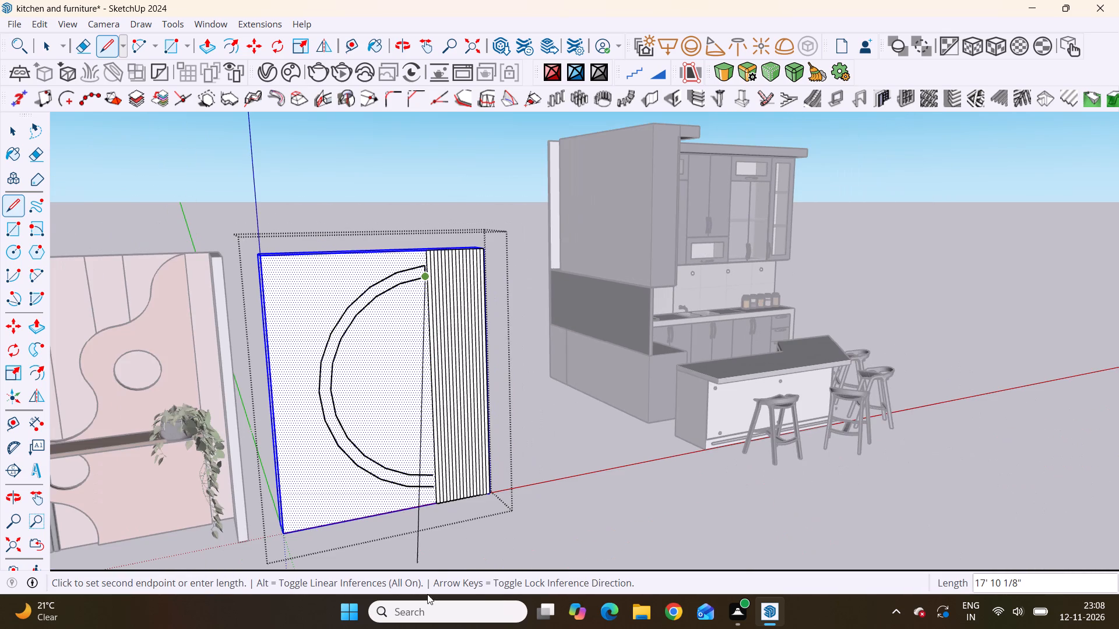
pyautogui.scroll(2, 433, 590)
pyautogui.scroll(4, 451, 514)
pyautogui.press('space')
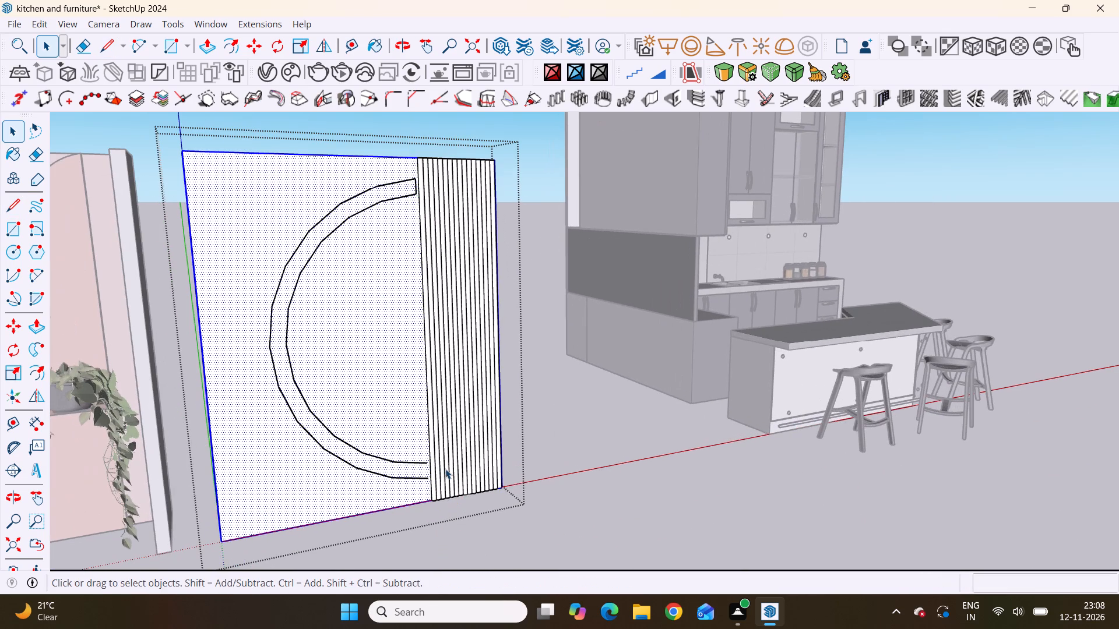
pyautogui.press('space')
# Draw a vertical line about 4 5/8" long joining the lower ends of the two arcs, closing the band outline.
pyautogui.press('l')
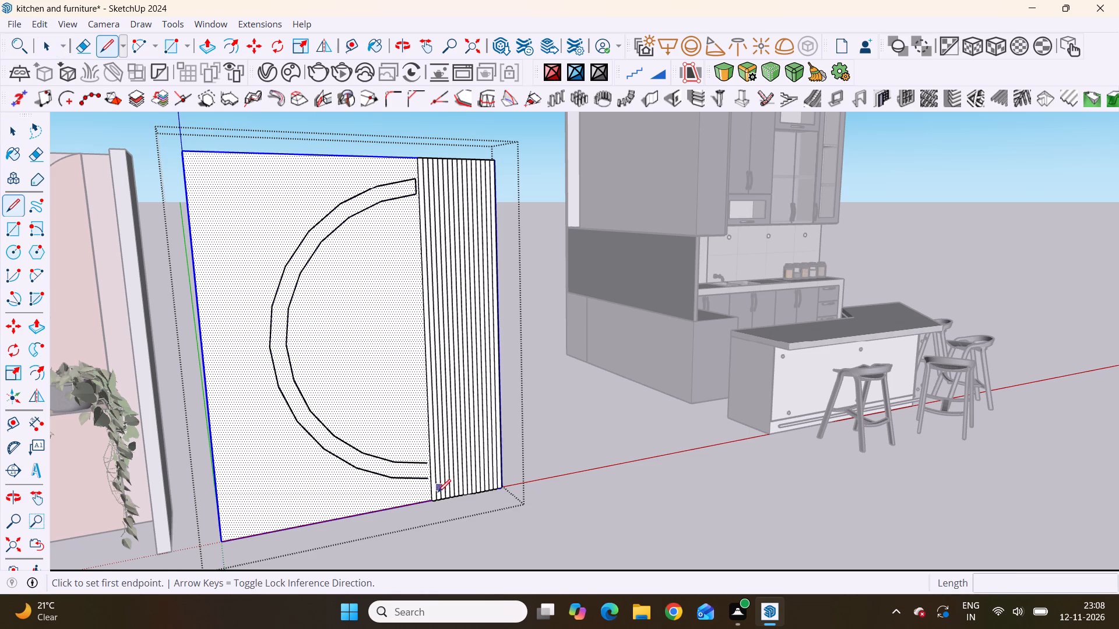
pyautogui.scroll(12, 437, 492)
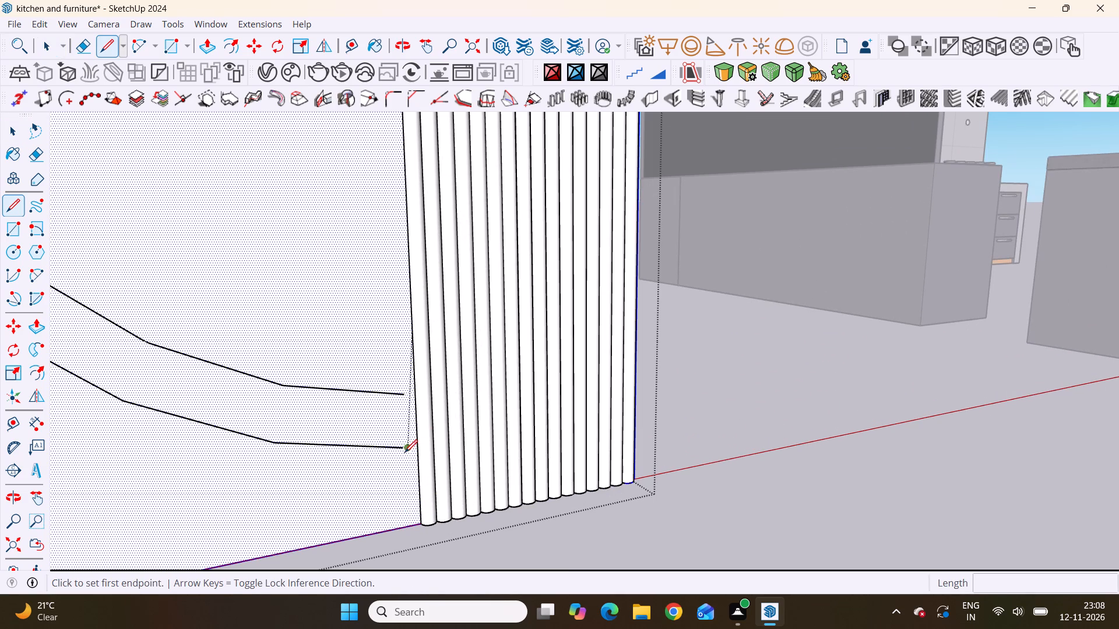
pyautogui.click(404, 449)
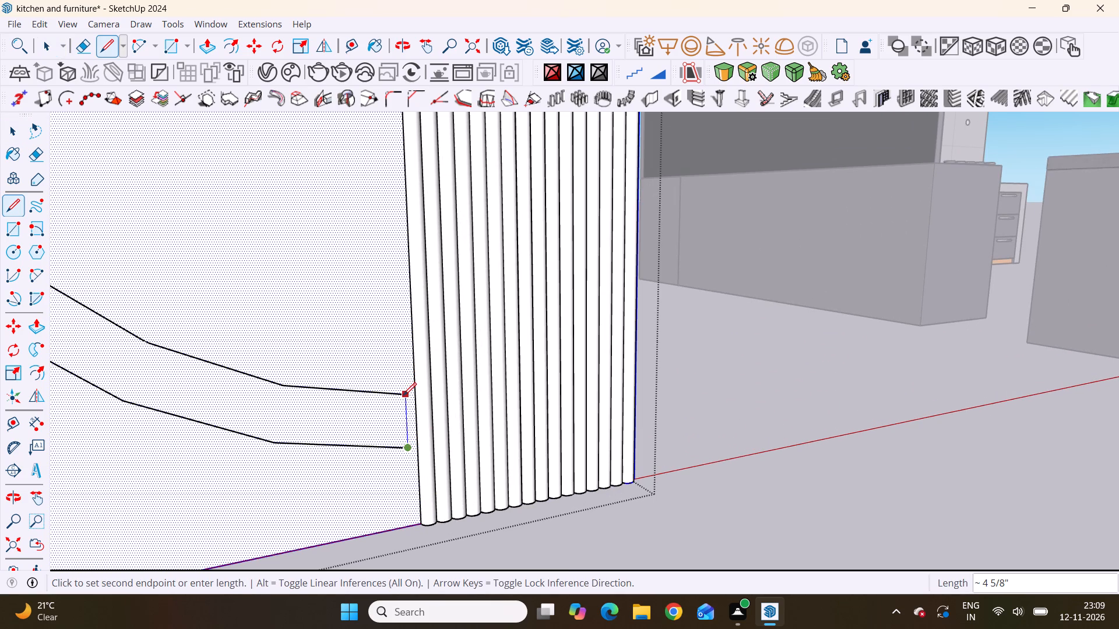
pyautogui.click(403, 395)
pyautogui.scroll(-15, 417, 456)
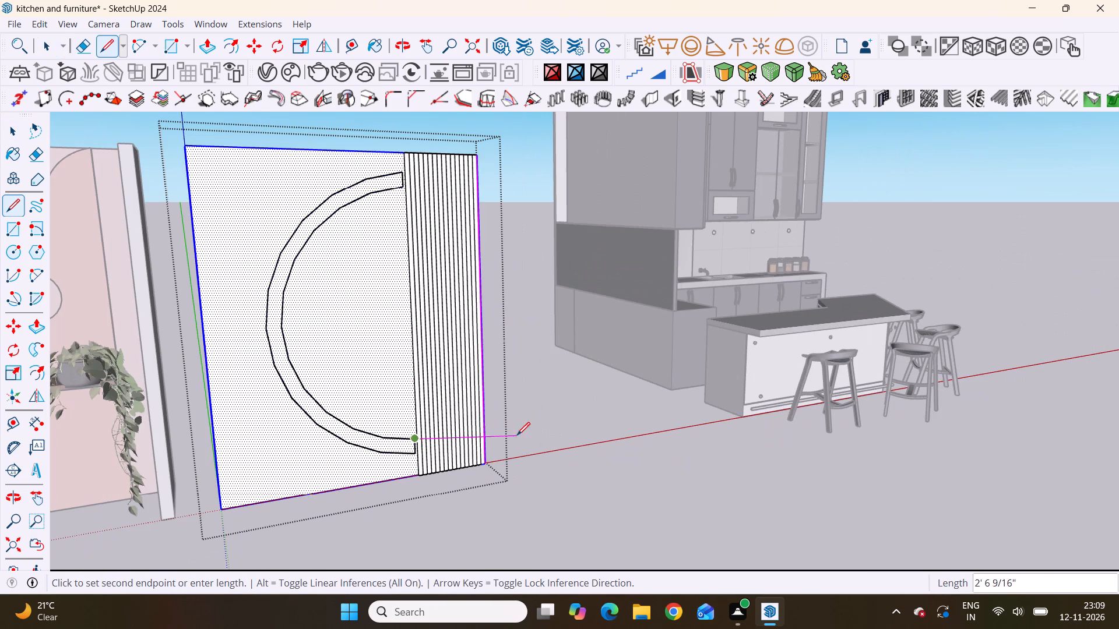
pyautogui.press('space')
# Select the inner arc of the closed band on the panel's front face.
pyautogui.doubleClick(353, 193)
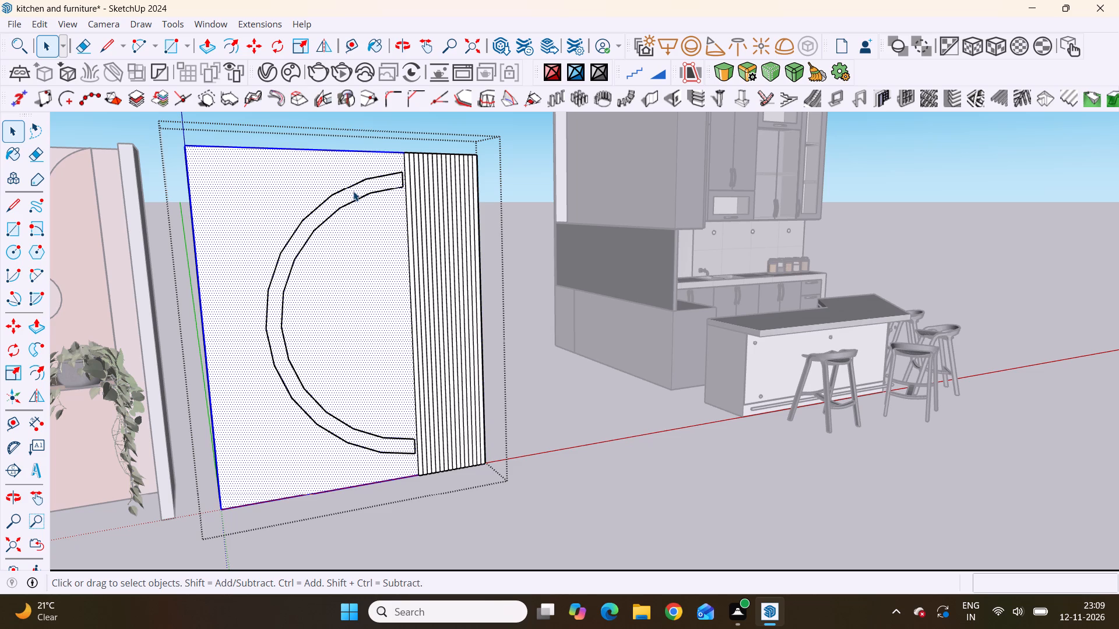
pyautogui.doubleClick(353, 191)
pyautogui.click(358, 200)
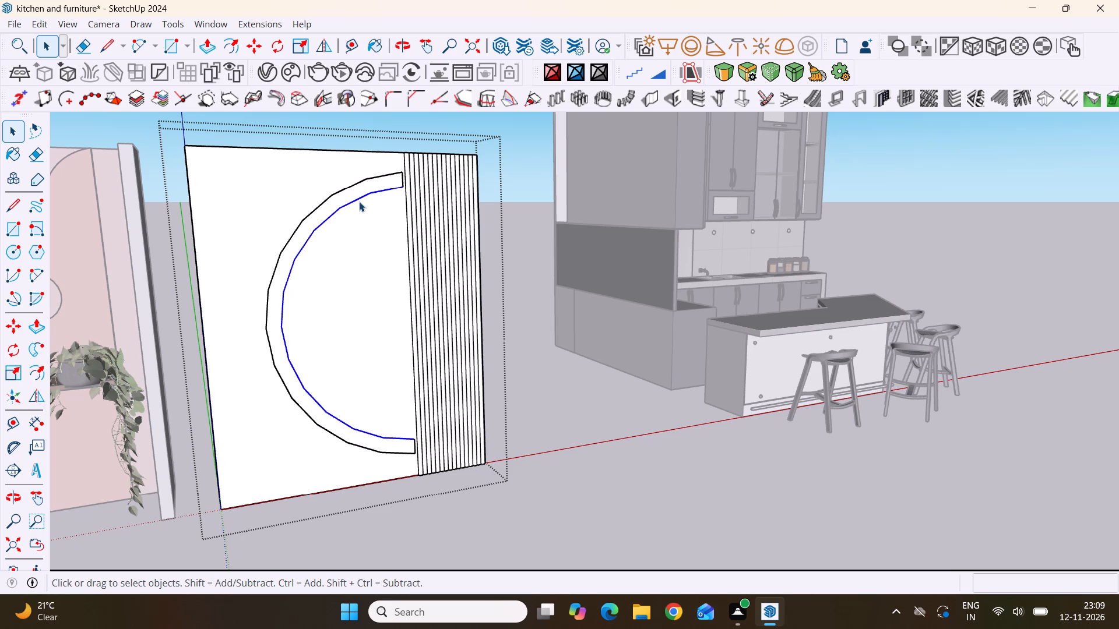
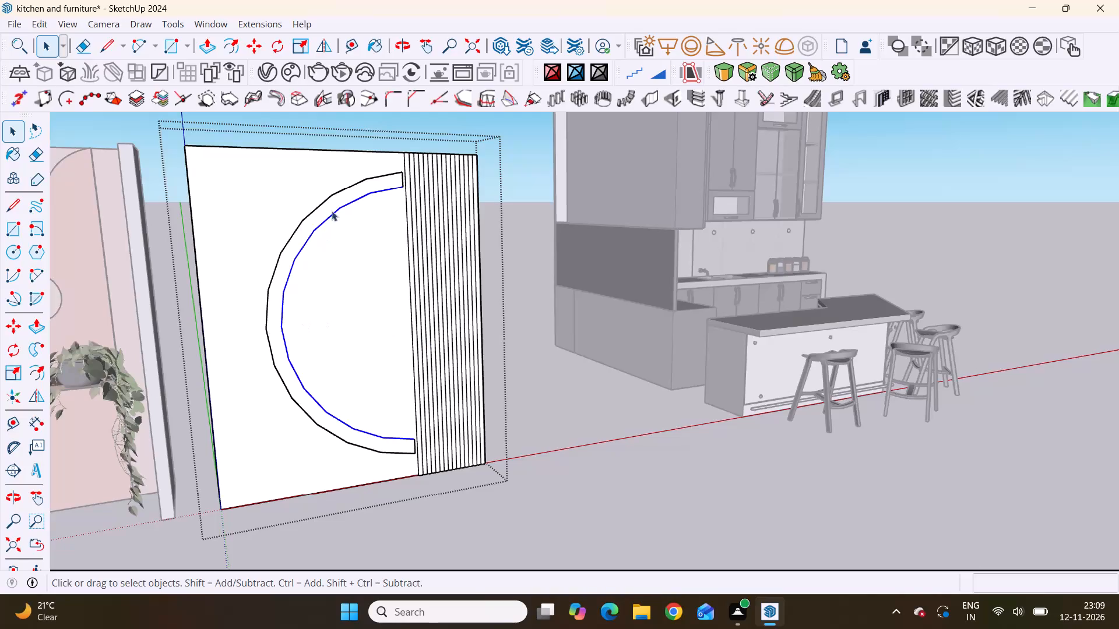
# Select the panel's front face, close the panel group, and examine the arc band on the panel as a whole.
pyautogui.scroll(5, 330, 182)
pyautogui.doubleClick(354, 188)
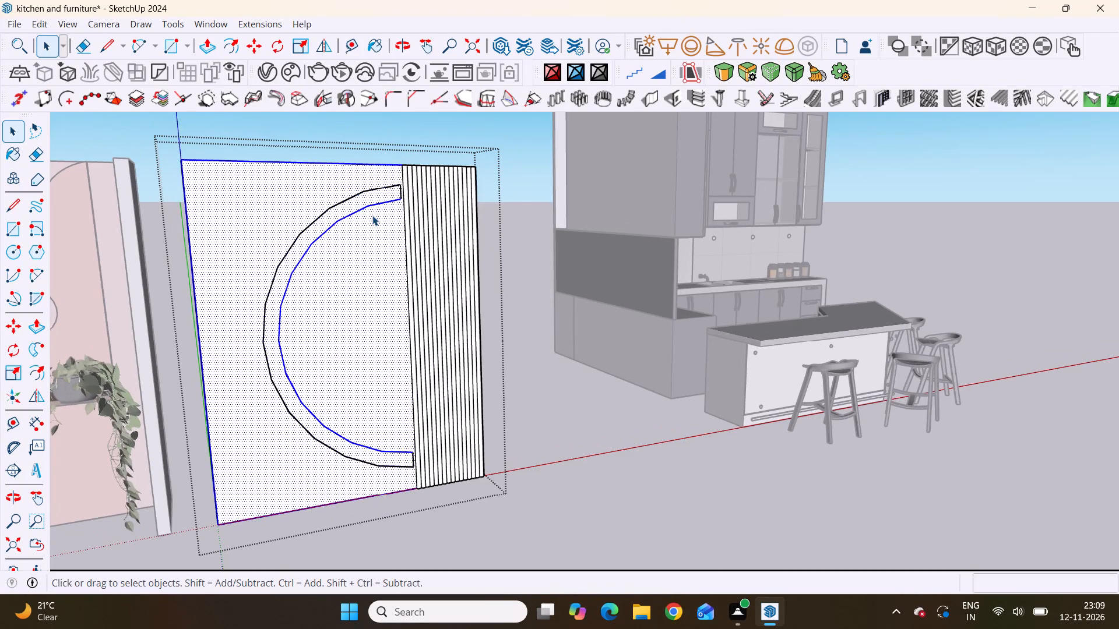
pyautogui.scroll(5, 372, 215)
pyautogui.scroll(-12, 373, 218)
pyautogui.click(402, 145)
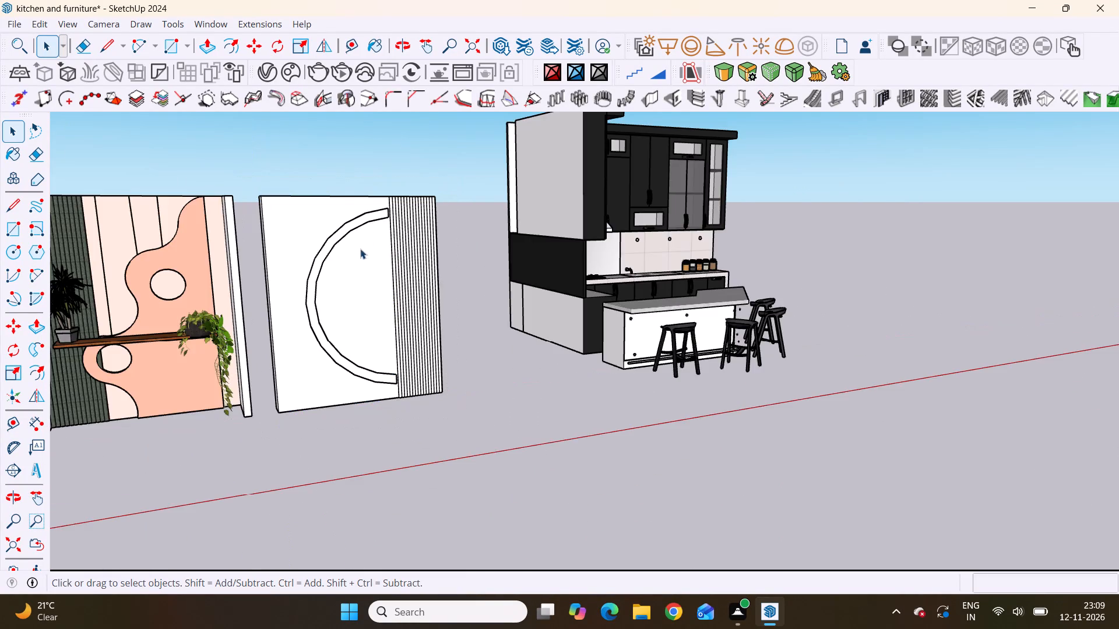
pyautogui.scroll(5, 360, 250)
pyautogui.click(370, 198)
pyautogui.scroll(-3, 358, 307)
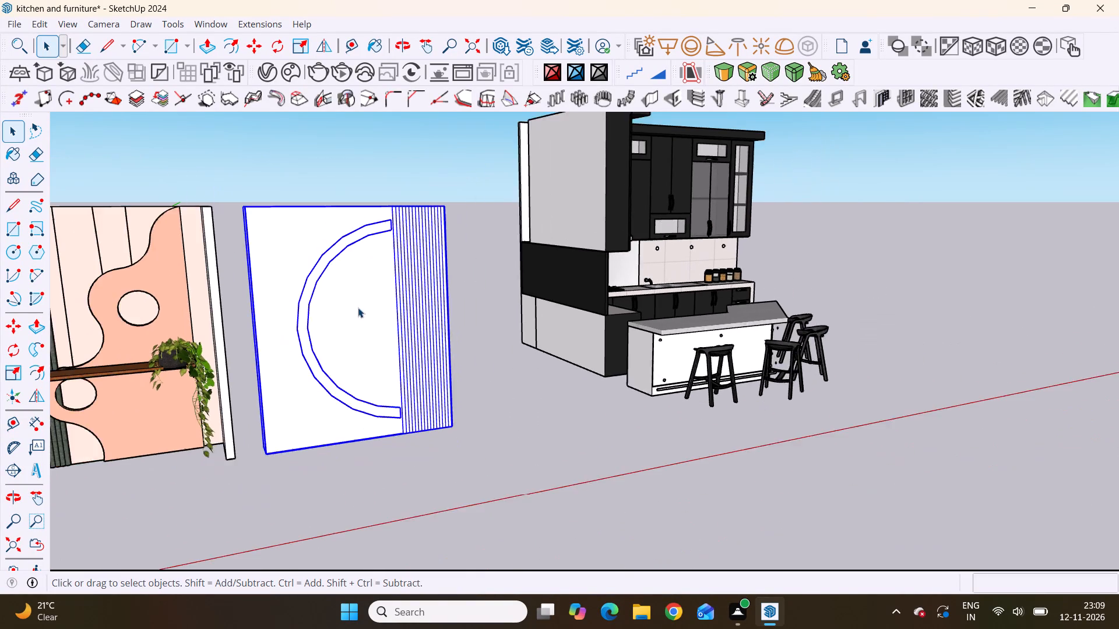
pyautogui.scroll(-2, 358, 308)
pyautogui.click(411, 162)
pyautogui.scroll(3, 345, 258)
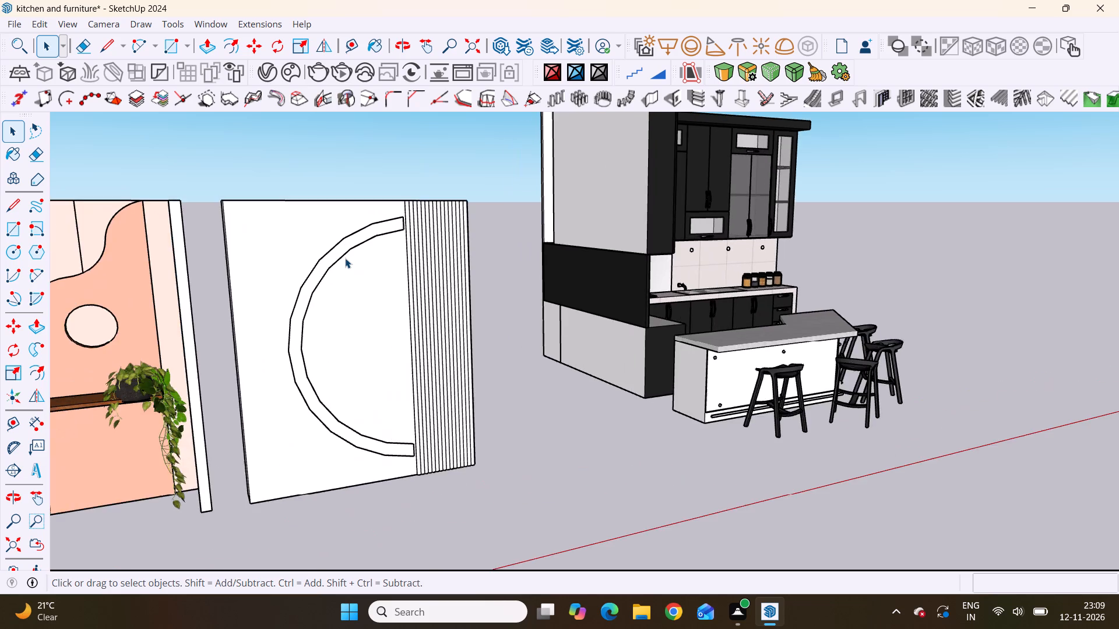
pyautogui.scroll(6, 345, 258)
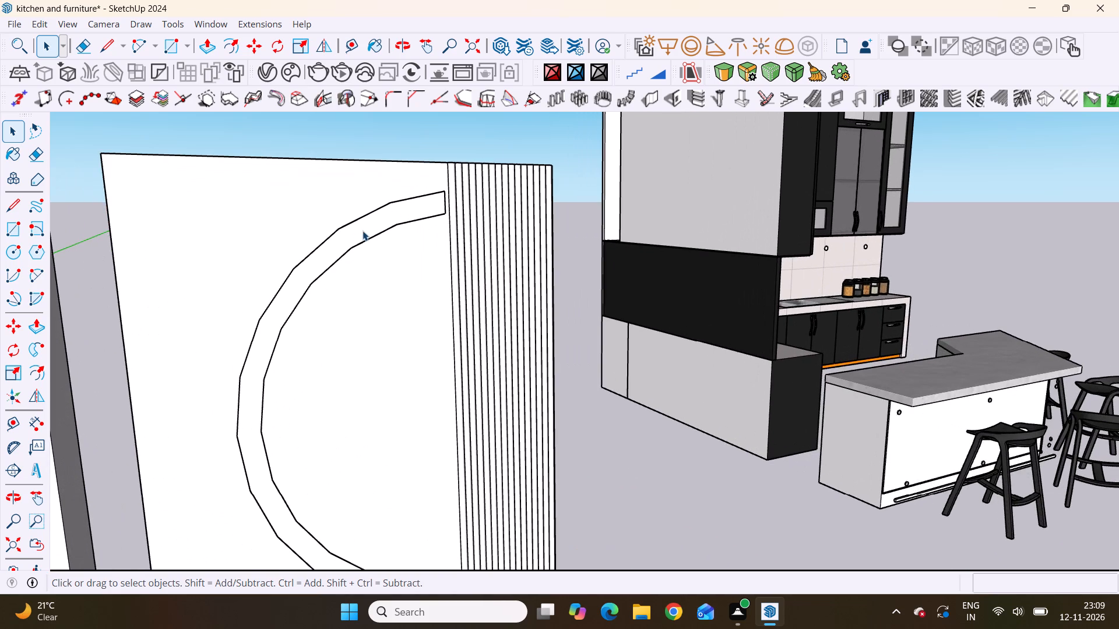
pyautogui.scroll(-4, 363, 231)
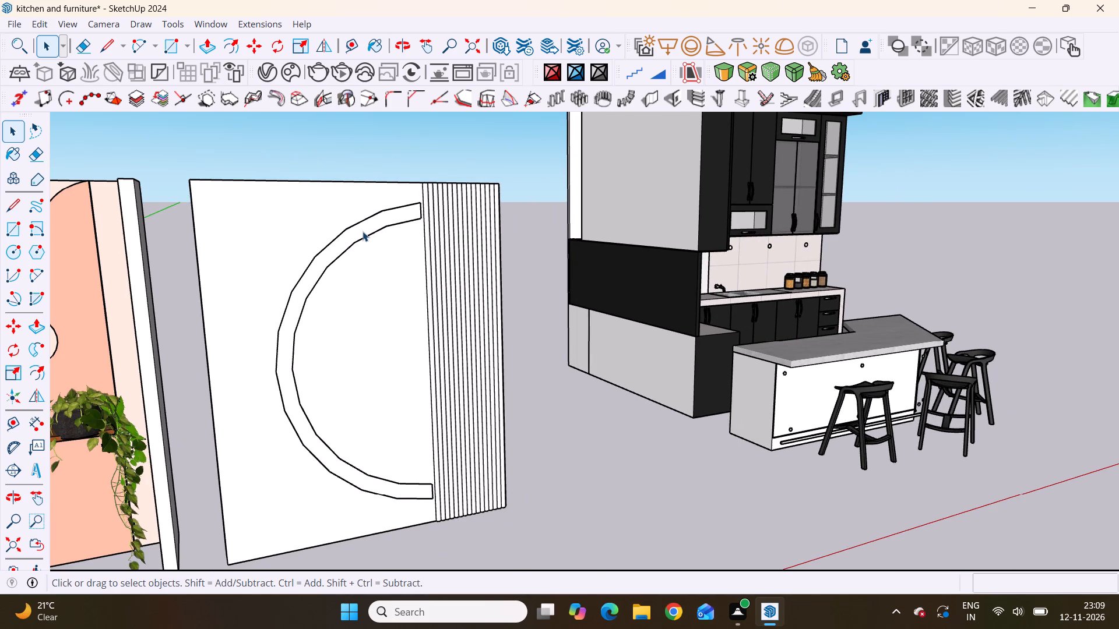
pyautogui.scroll(-2, 363, 231)
# Reopen the panel group and select within the arc band to check whether it forms a face separate from the front face.
pyautogui.click(384, 222)
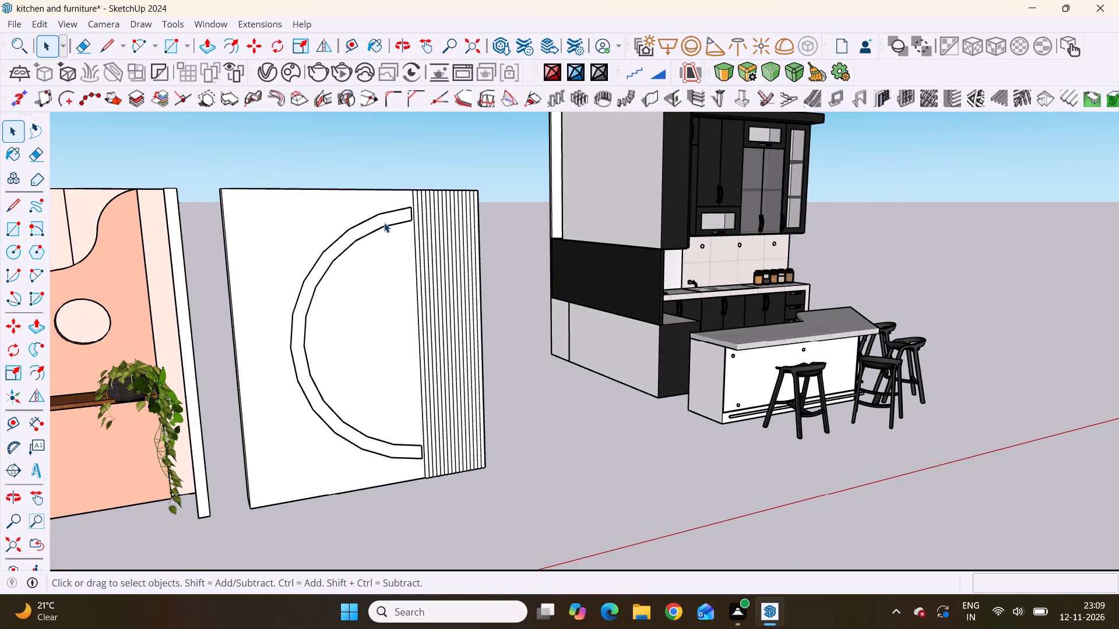
pyautogui.doubleClick(387, 216)
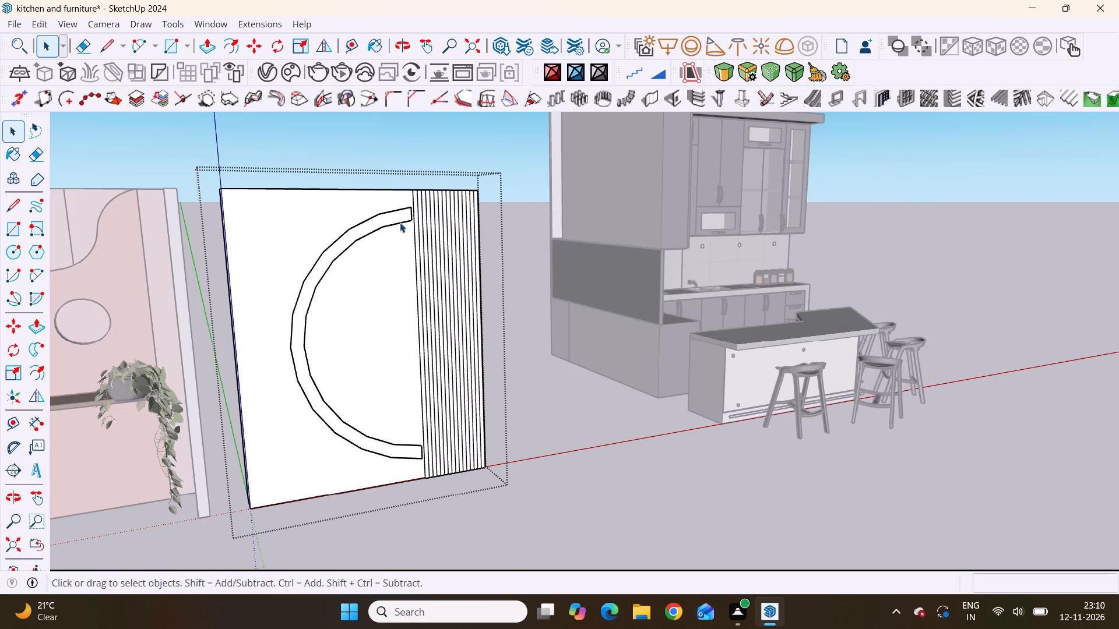
pyautogui.click(401, 223)
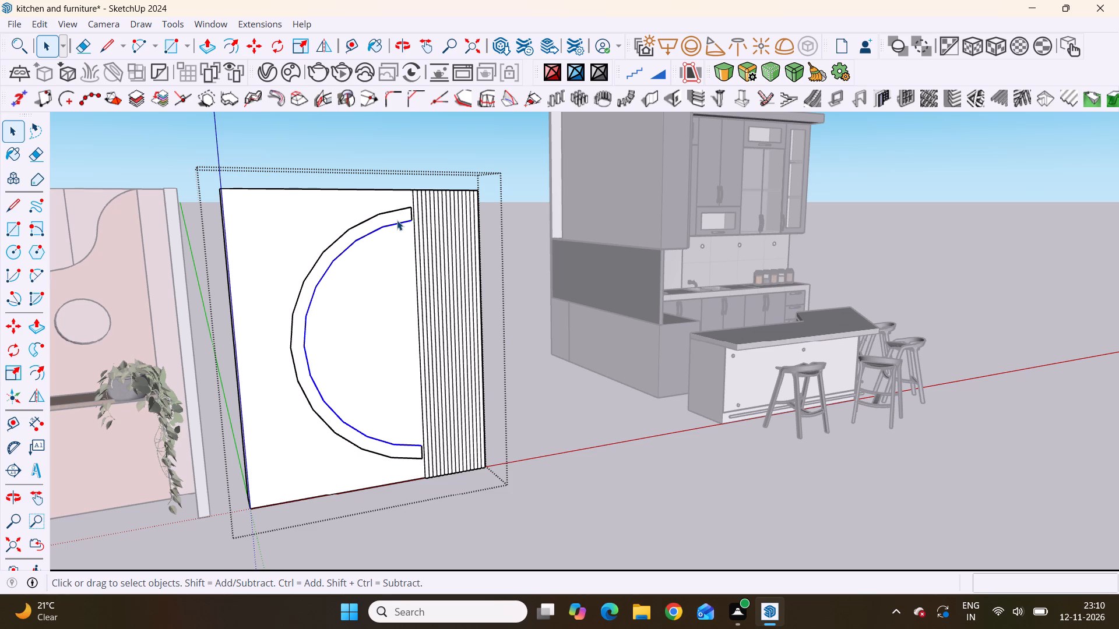
pyautogui.doubleClick(397, 220)
pyautogui.scroll(4, 397, 211)
pyautogui.click(397, 136)
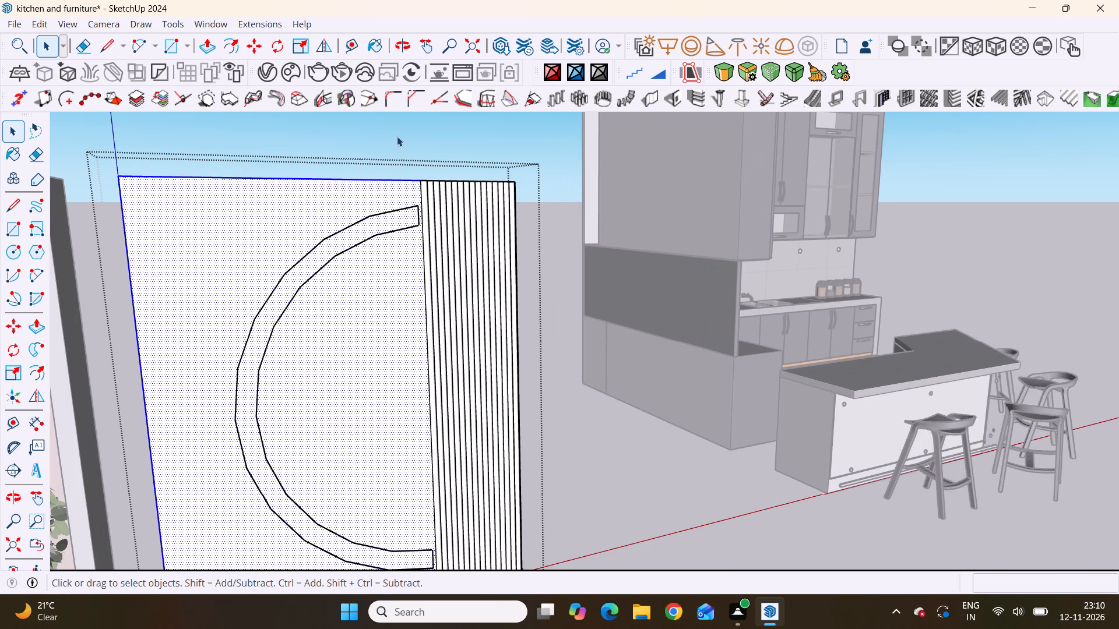
pyautogui.scroll(3, 378, 248)
pyautogui.doubleClick(382, 216)
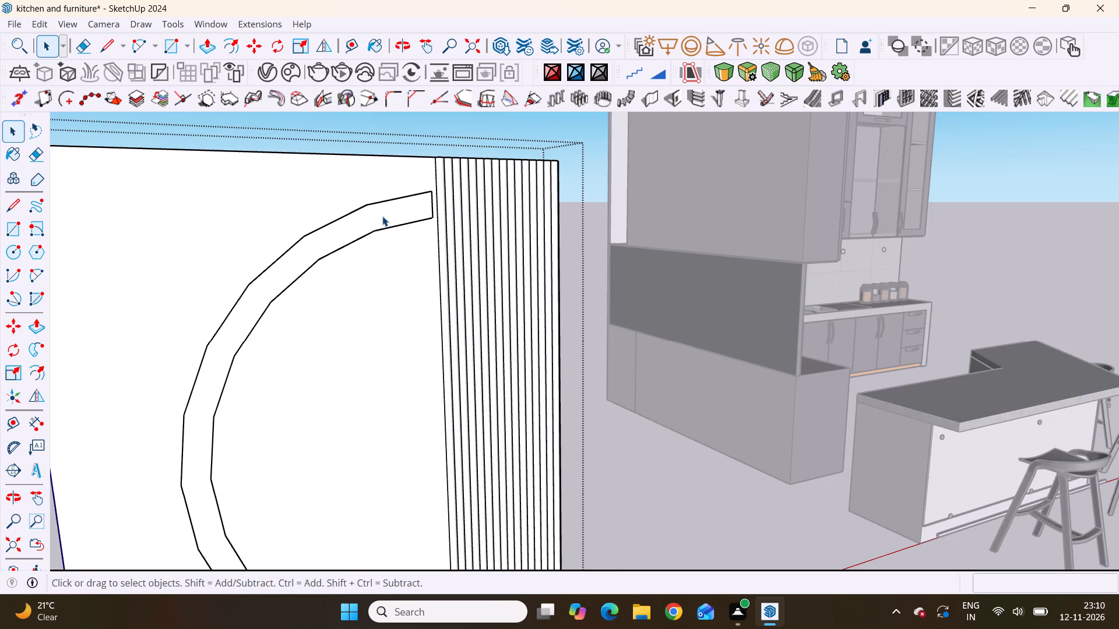
pyautogui.doubleClick(382, 216)
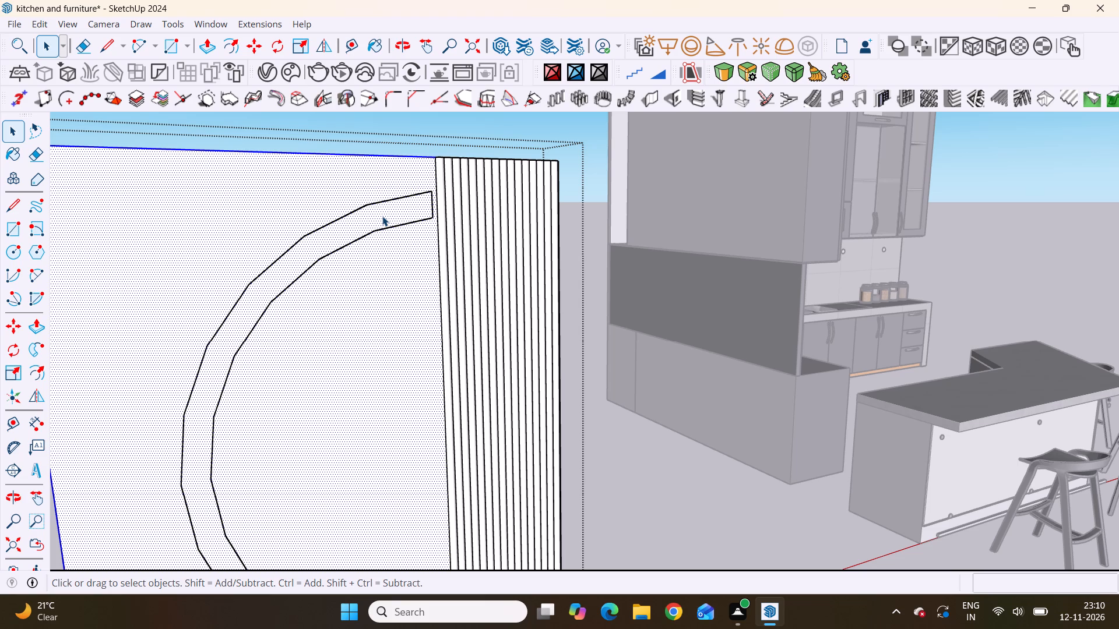
pyautogui.doubleClick(397, 215)
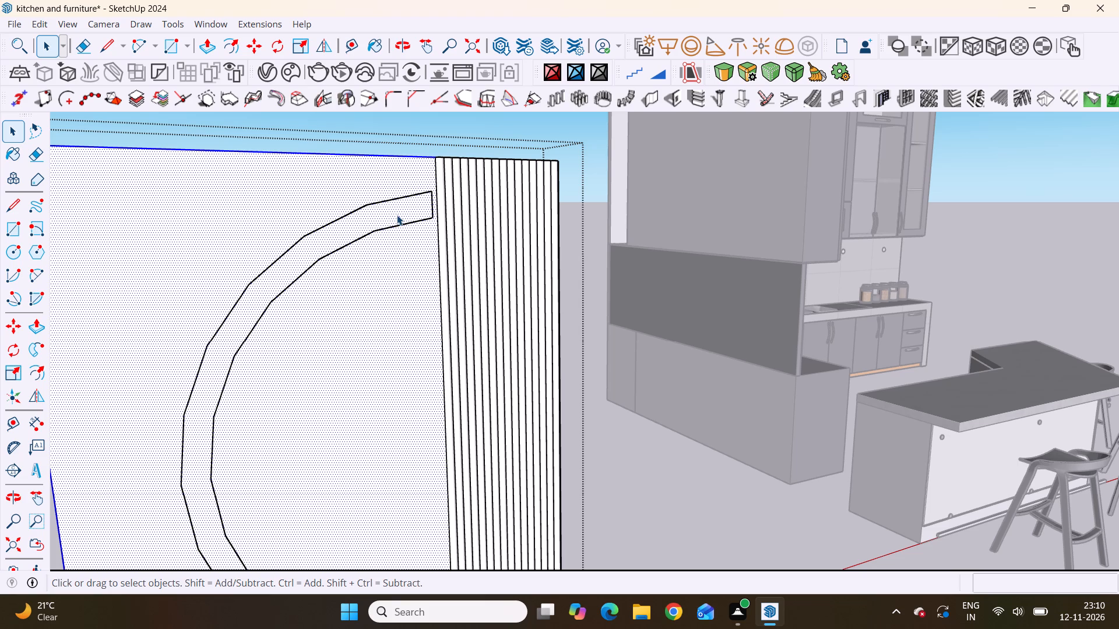
pyautogui.doubleClick(397, 215)
pyautogui.scroll(-13, 399, 216)
pyautogui.scroll(-4, 380, 260)
pyautogui.scroll(6, 375, 249)
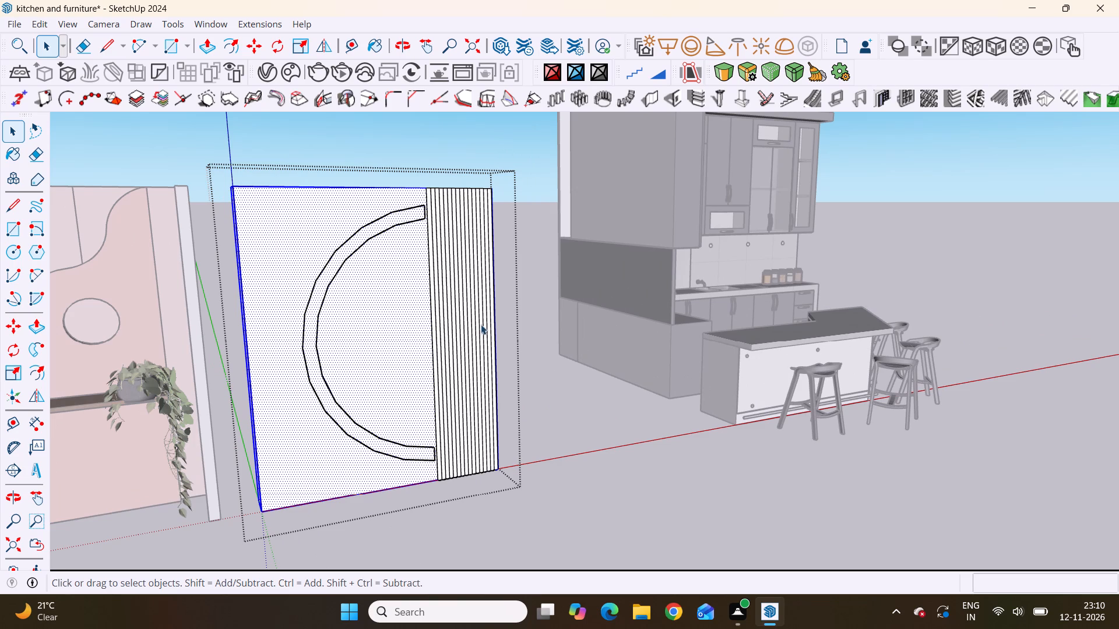
# Examine the panel and its arc band from several angles, and close the panel group.
pyautogui.scroll(-8, 373, 513)
pyautogui.moveTo(441, 448); pyautogui.dragTo(369, 447, button='middle')
pyautogui.scroll(5, 374, 382)
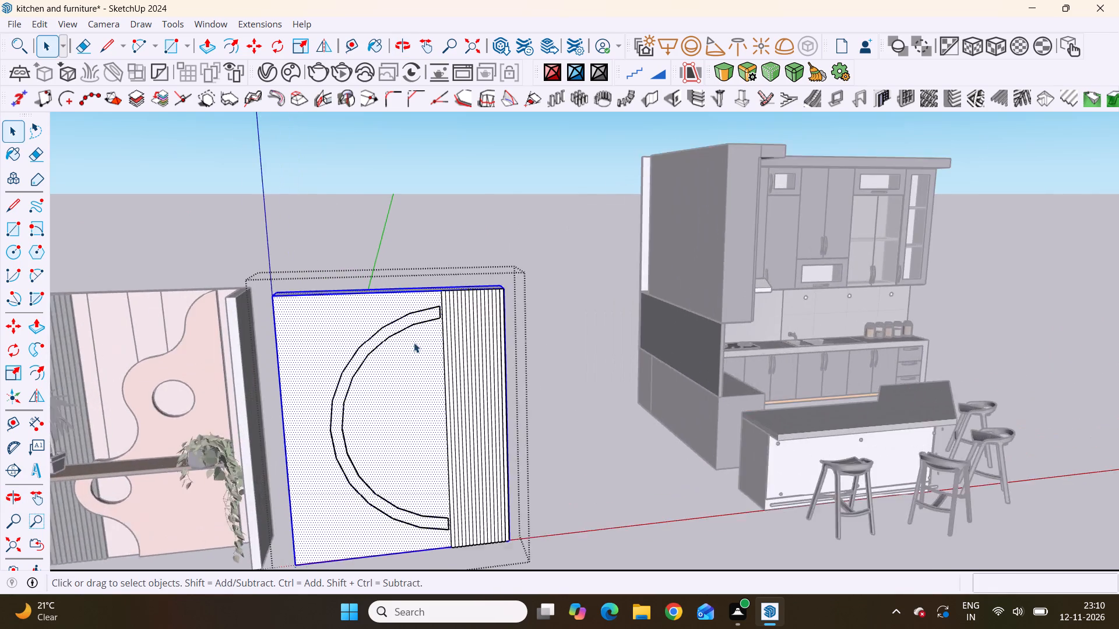
pyautogui.scroll(4, 414, 342)
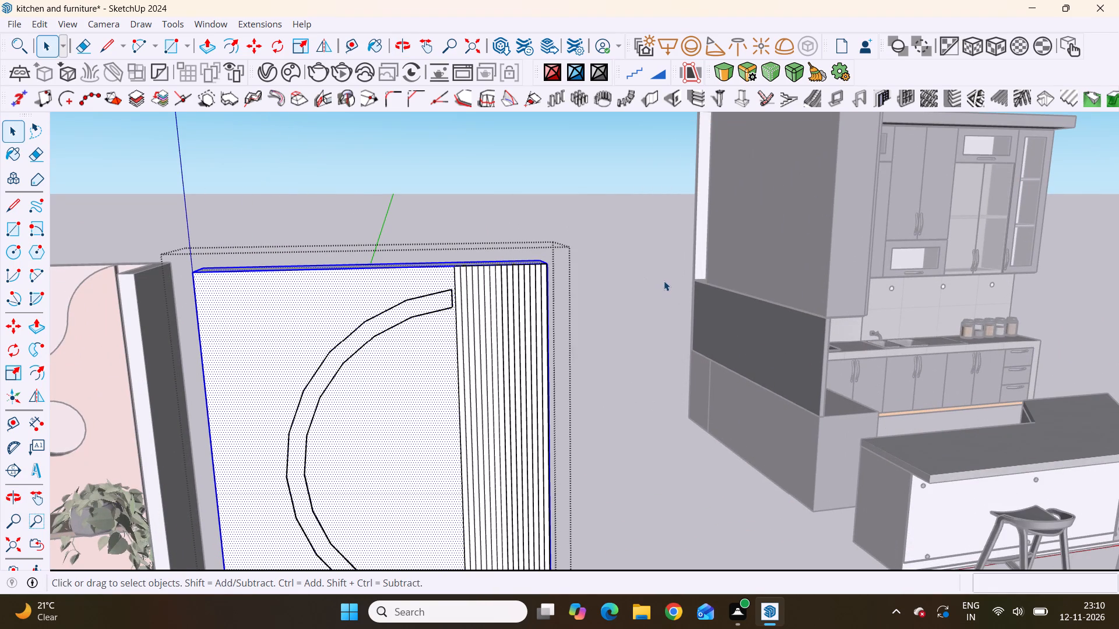
pyautogui.scroll(-7, 664, 281)
pyautogui.moveTo(621, 308); pyautogui.dragTo(660, 362, button='middle')
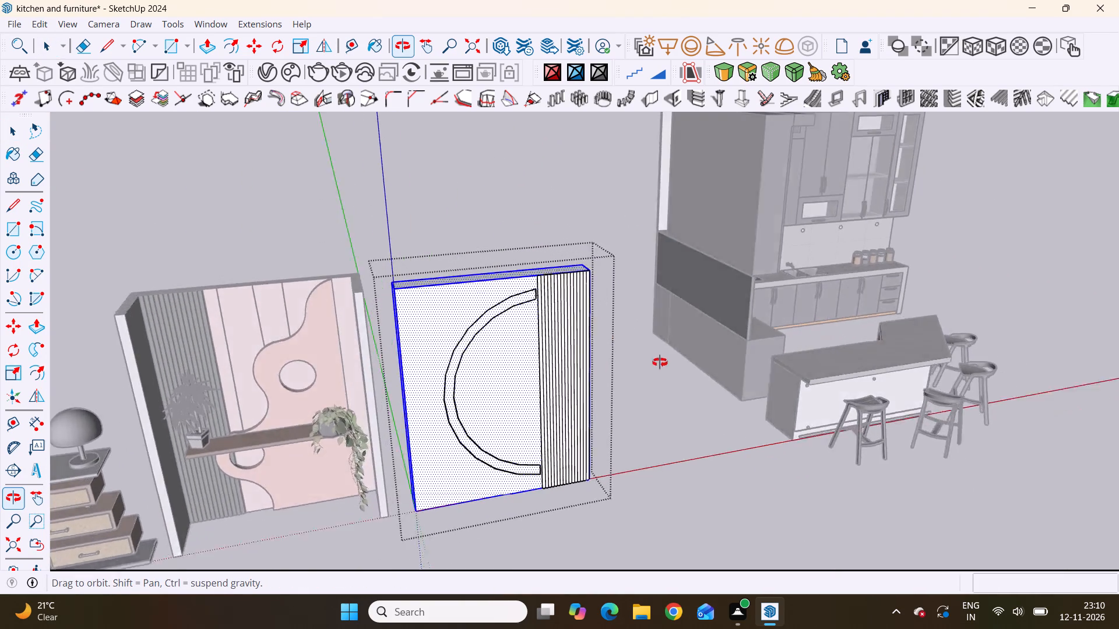
pyautogui.moveTo(660, 362); pyautogui.dragTo(684, 379, button='middle')
pyautogui.scroll(5, 628, 362)
pyautogui.scroll(-7, 436, 301)
pyautogui.scroll(2, 446, 303)
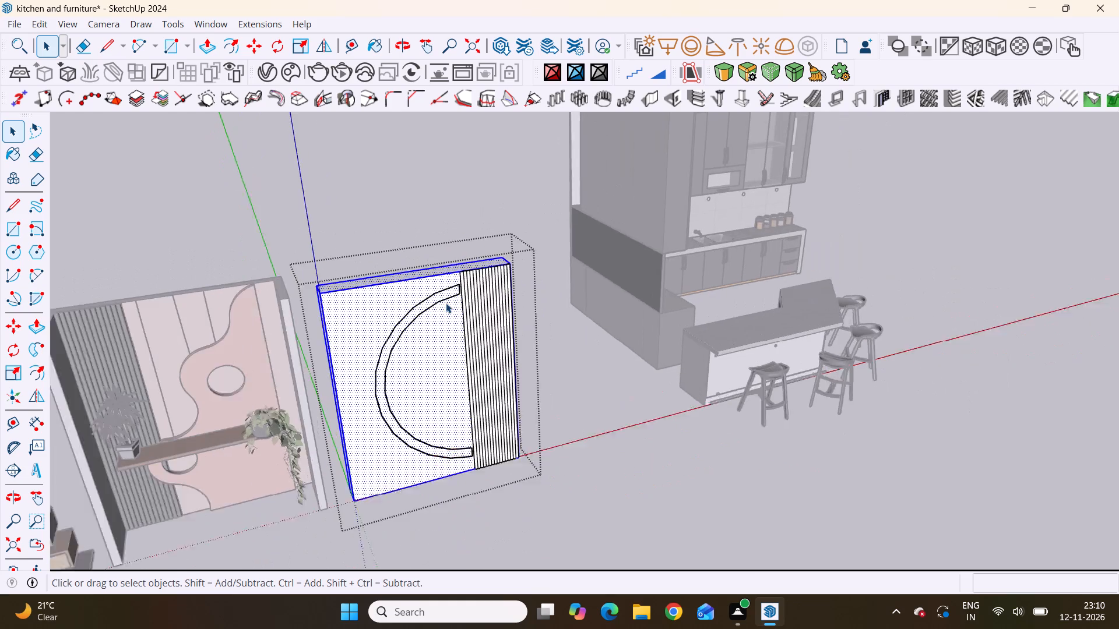
pyautogui.scroll(1, 446, 303)
pyautogui.moveTo(449, 314); pyautogui.dragTo(376, 280, button='middle')
pyautogui.scroll(5, 446, 299)
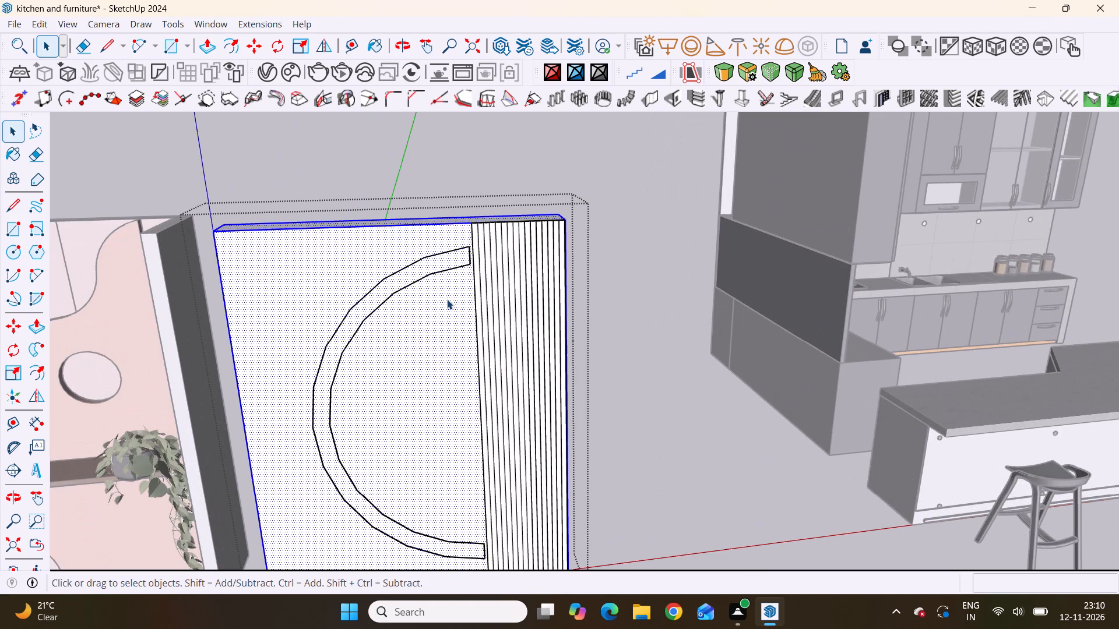
pyautogui.press('space')
pyautogui.doubleClick(651, 185)
pyautogui.scroll(-4, 506, 269)
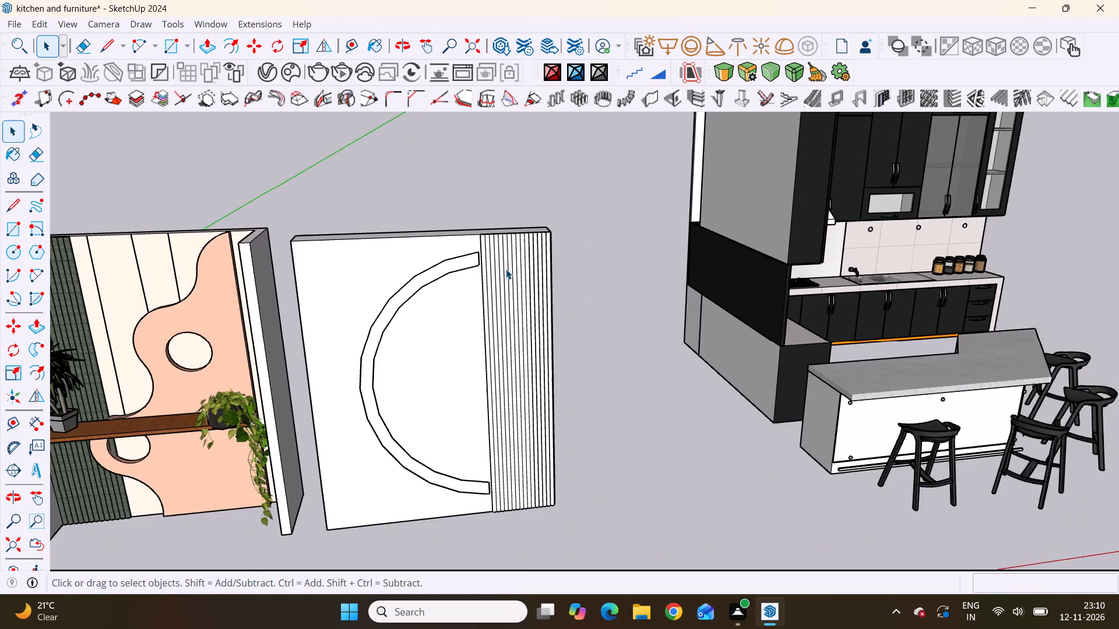
pyautogui.moveTo(489, 264); pyautogui.dragTo(551, 281, button='middle')
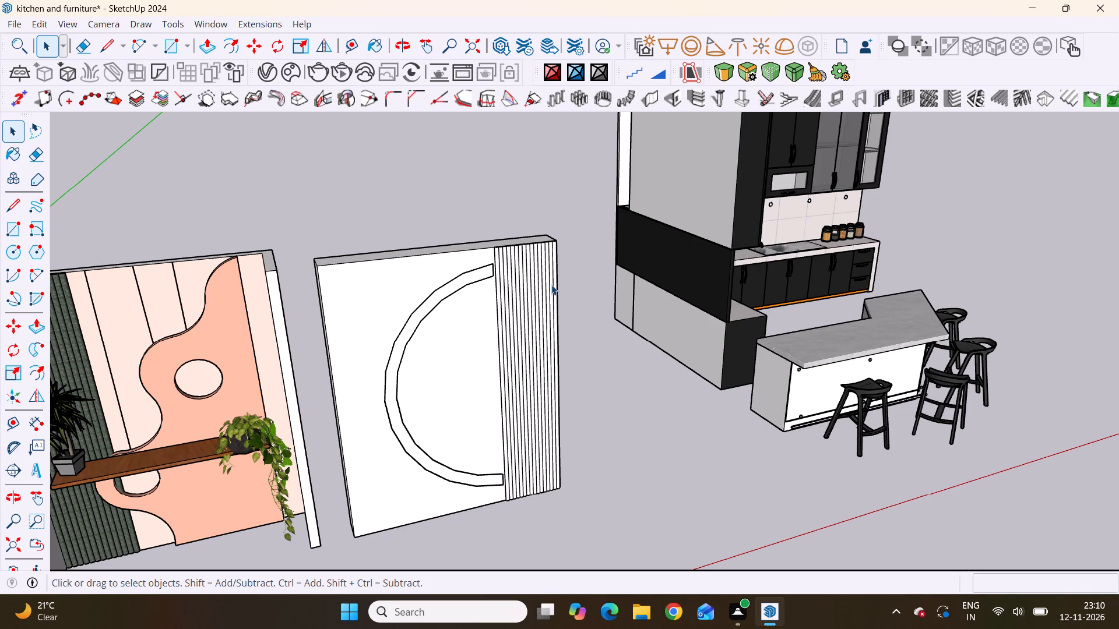
# Reopen the panel group, select the front face at the arc band, and examine from several angles whether the band divides it.
pyautogui.scroll(5, 414, 327)
pyautogui.doubleClick(434, 294)
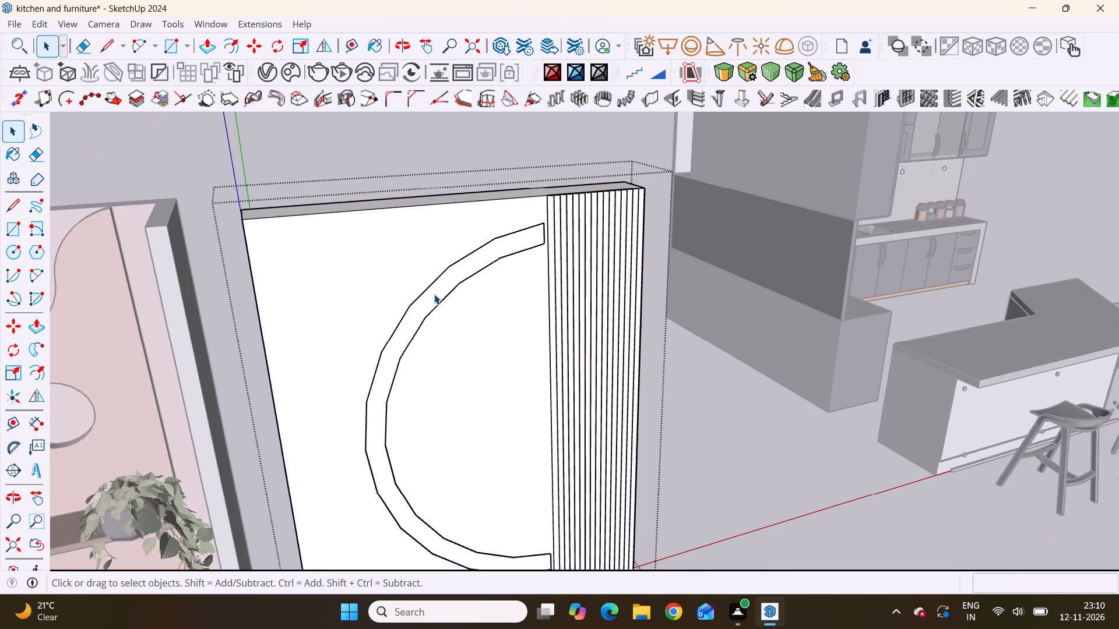
pyautogui.doubleClick(434, 294)
pyautogui.click(434, 294)
pyautogui.scroll(-2, 445, 291)
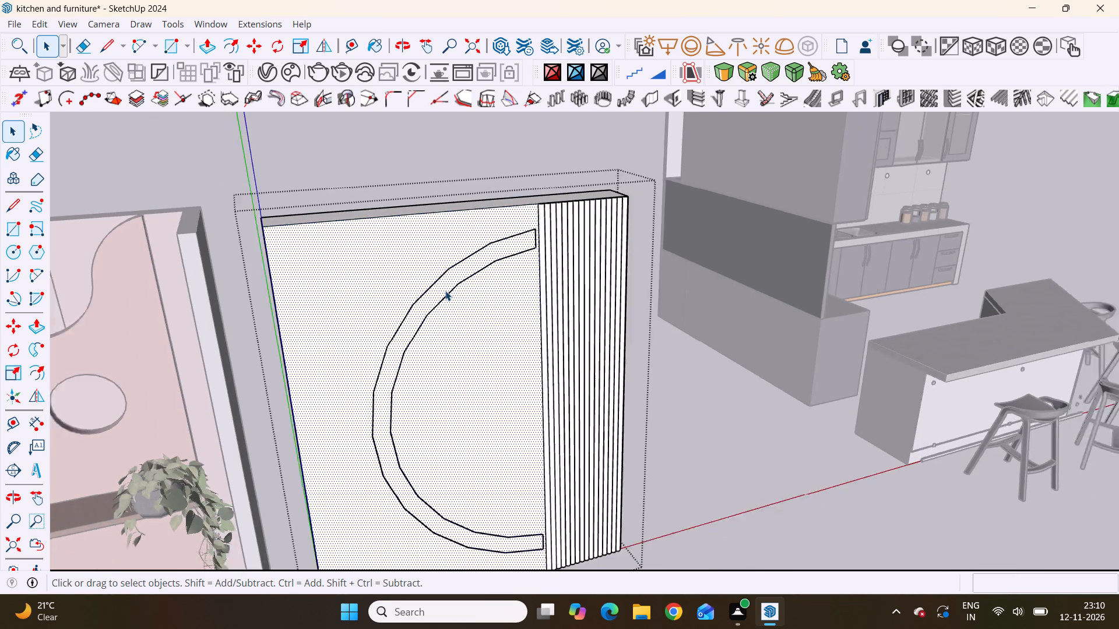
pyautogui.scroll(-2, 445, 291)
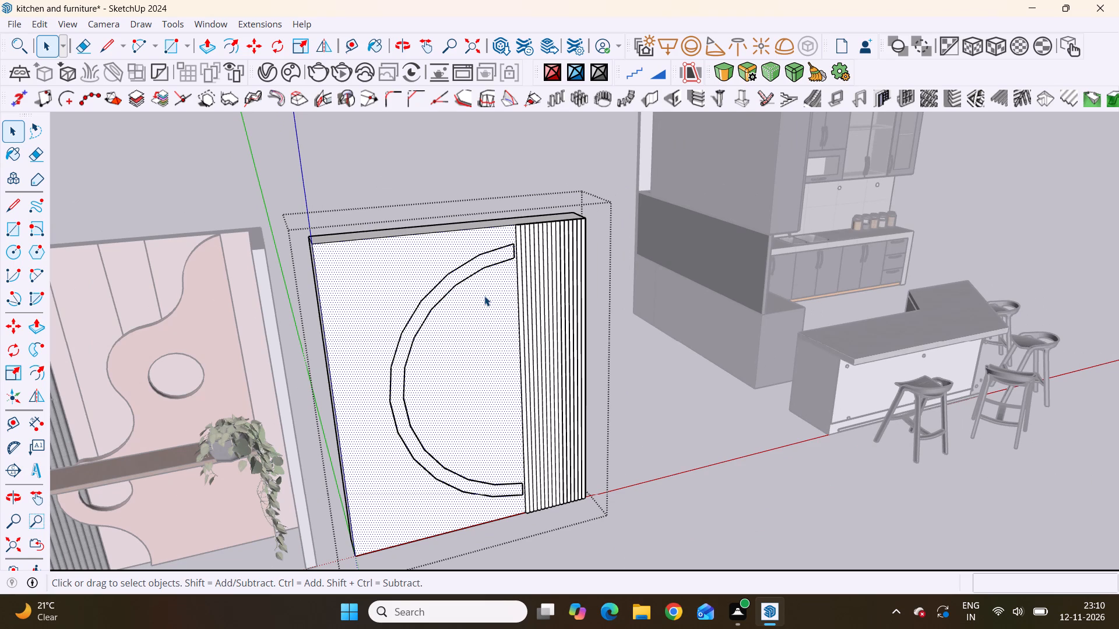
pyautogui.scroll(-3, 484, 296)
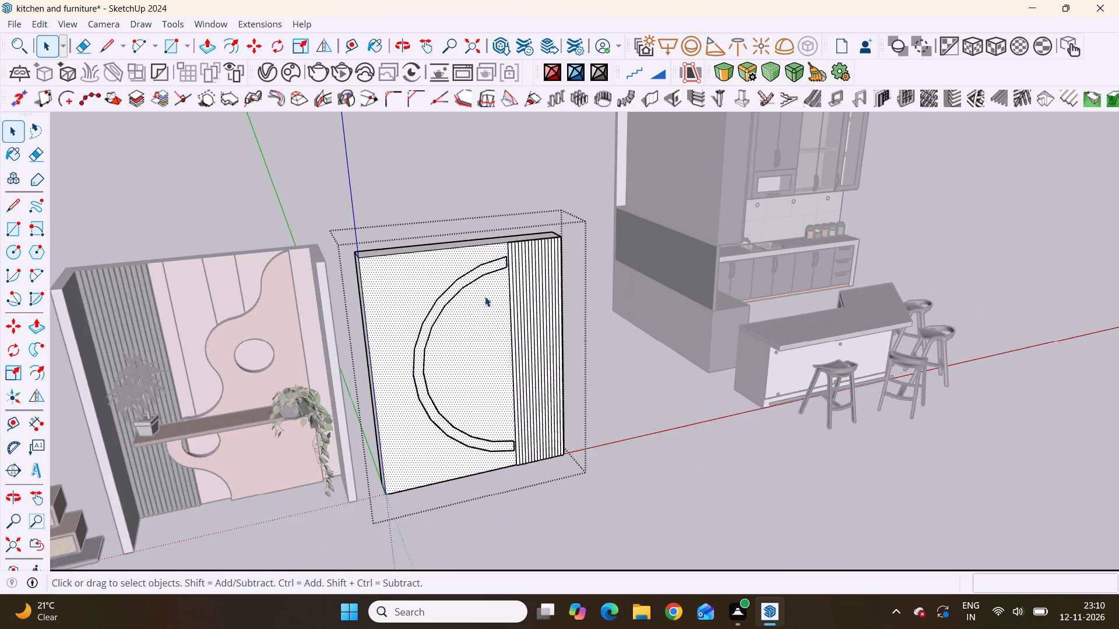
pyautogui.scroll(1, 613, 361)
pyautogui.scroll(-7, 614, 361)
pyautogui.moveTo(594, 373); pyautogui.dragTo(518, 354, button='middle')
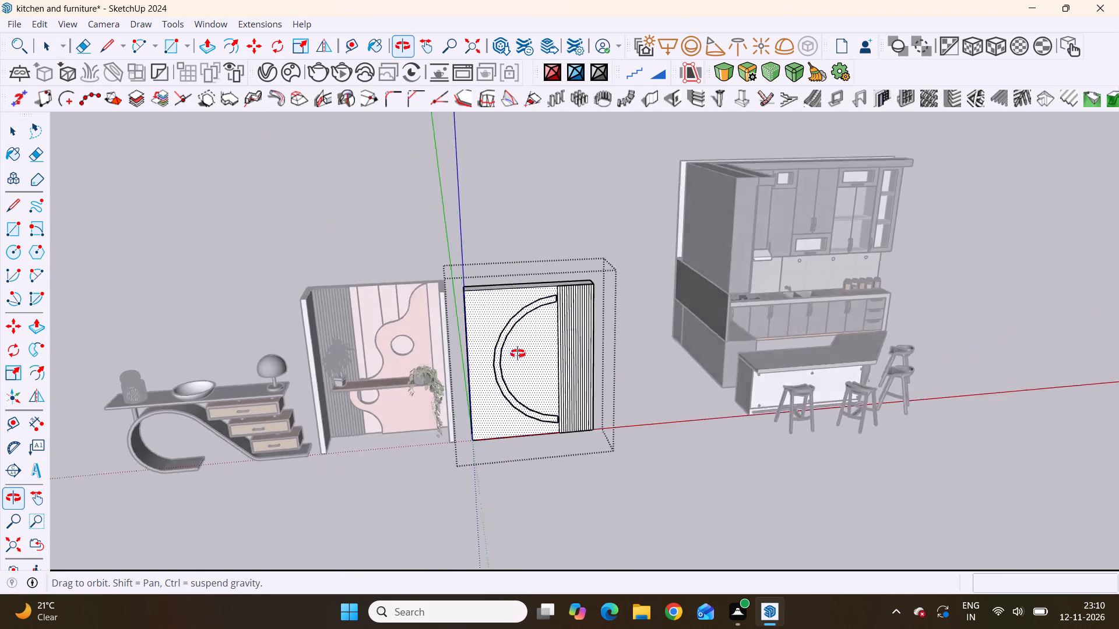
pyautogui.moveTo(518, 354); pyautogui.dragTo(511, 325, button='middle')
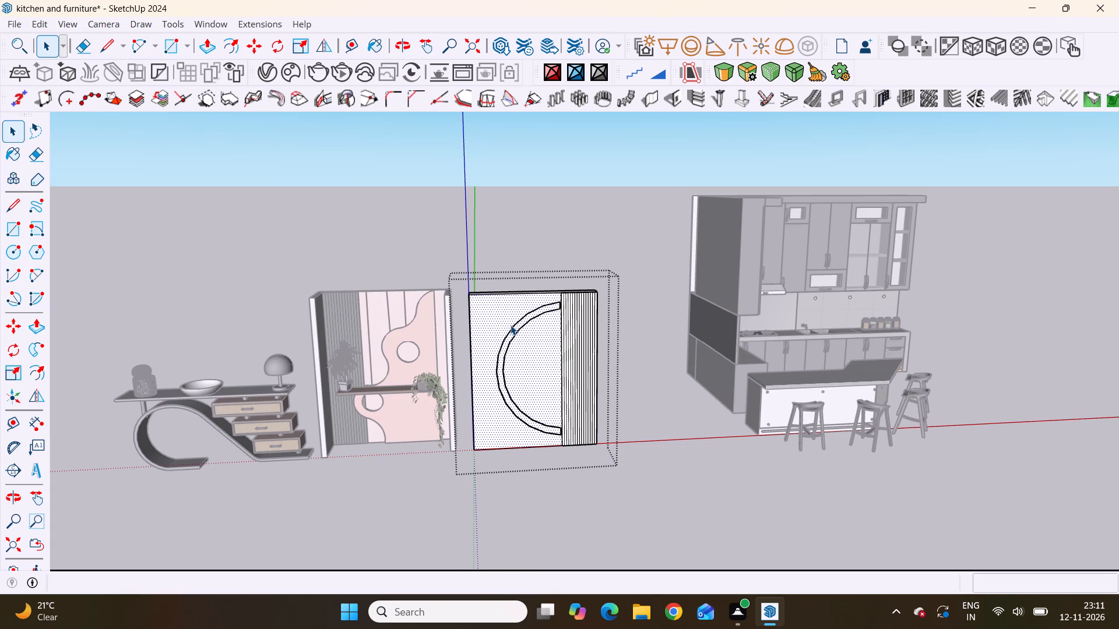
pyautogui.scroll(-2, 511, 313)
pyautogui.scroll(5, 542, 372)
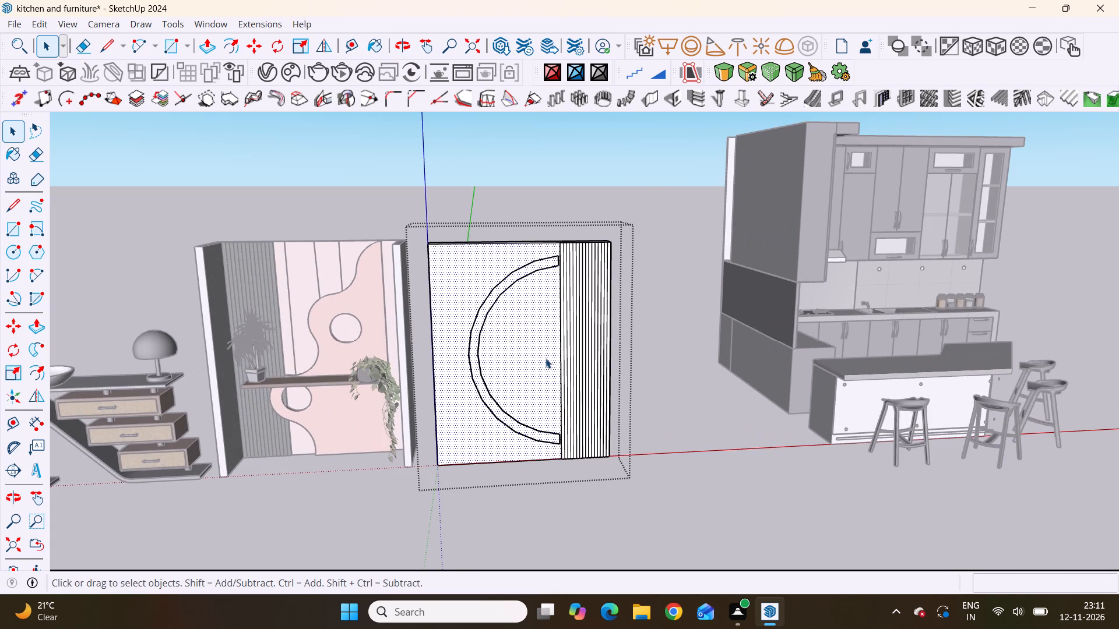
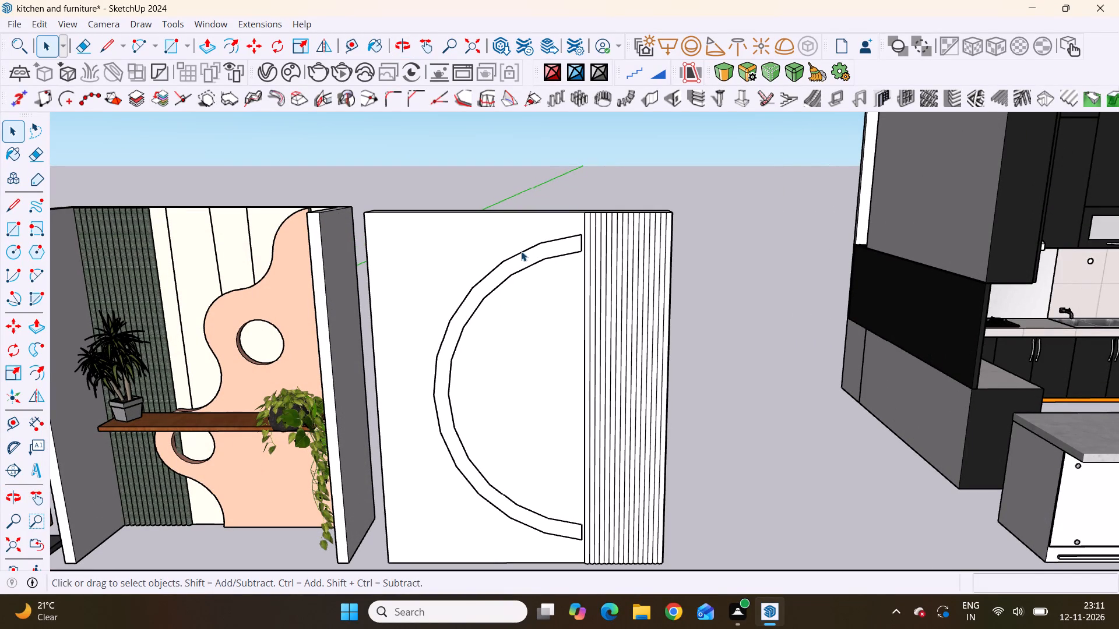
# Reopen the panel group and select within the arc band to check again whether it forms its own face.
pyautogui.doubleClick(535, 258)
pyautogui.tripleClick(535, 259)
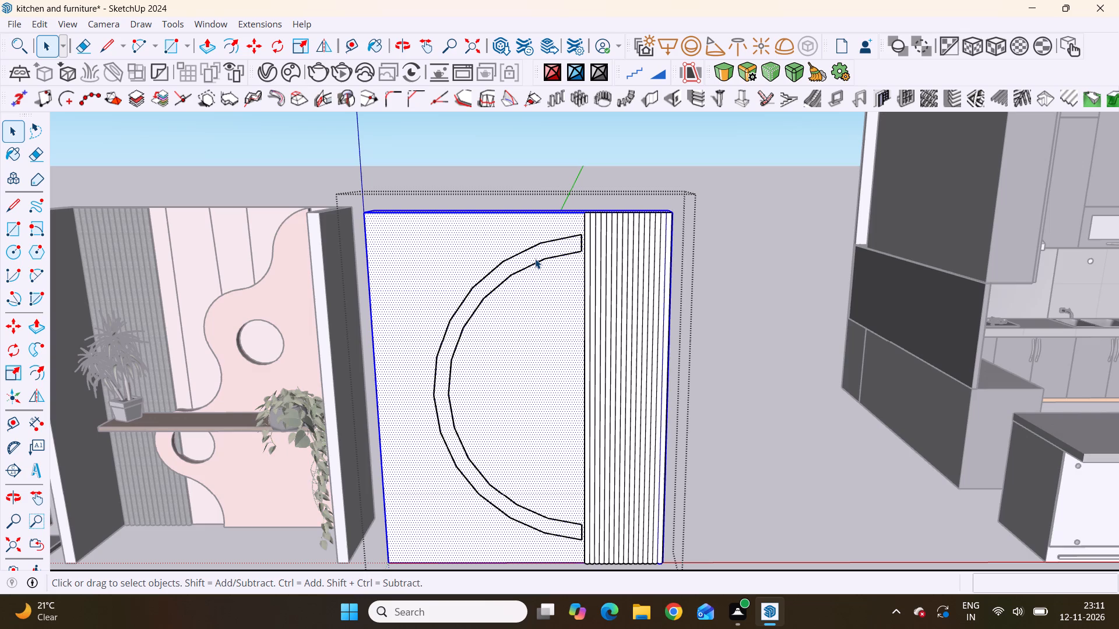
pyautogui.scroll(-9, 535, 259)
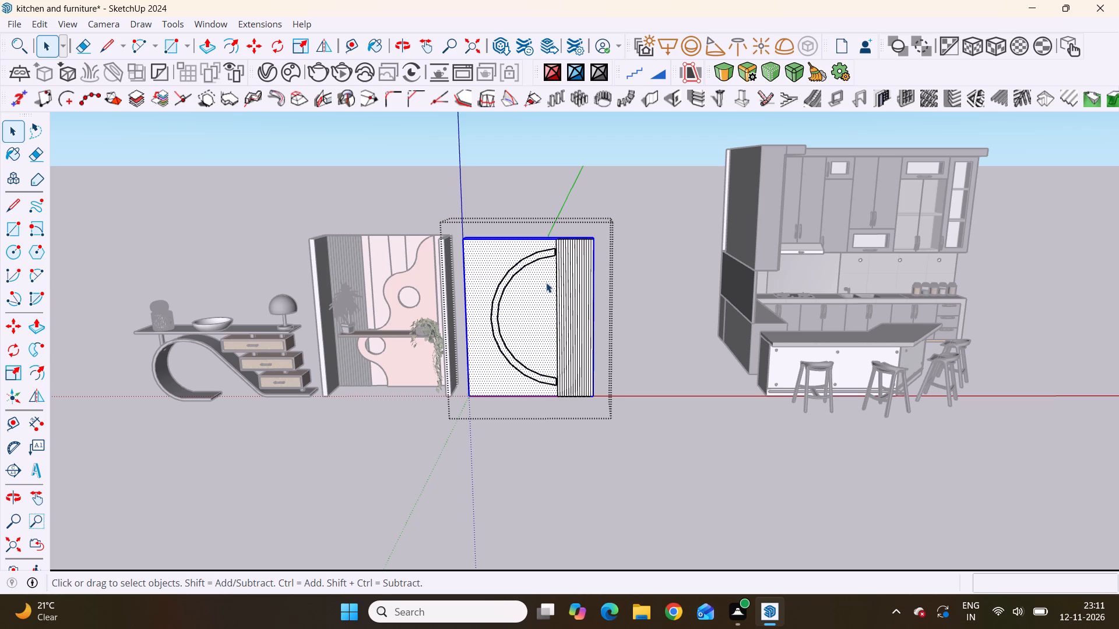
pyautogui.scroll(4, 571, 264)
pyautogui.press('space')
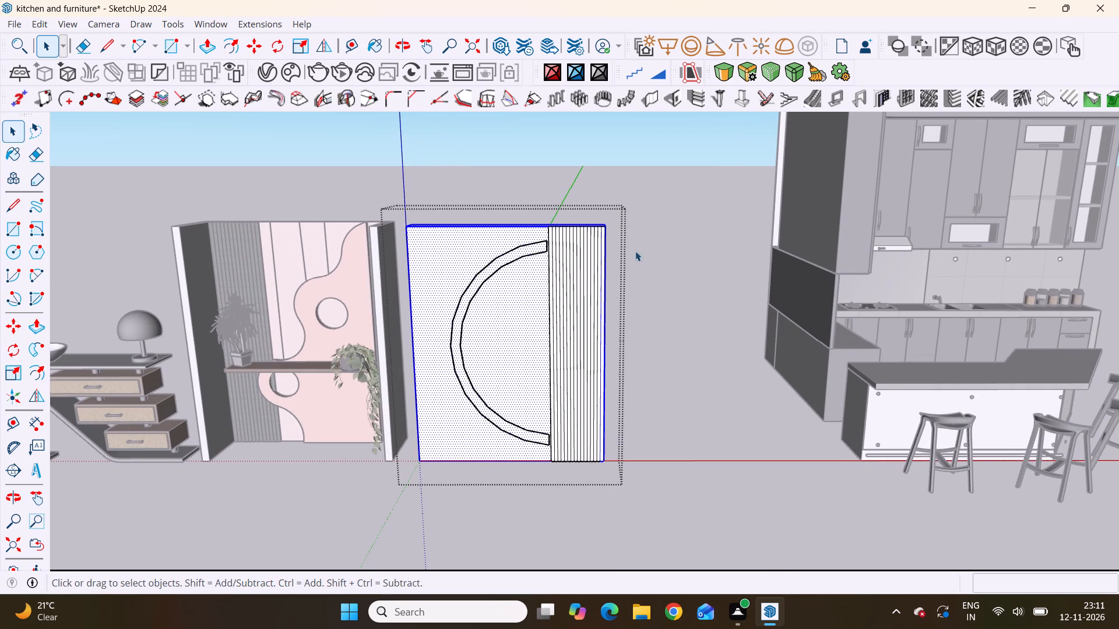
pyautogui.click(664, 250)
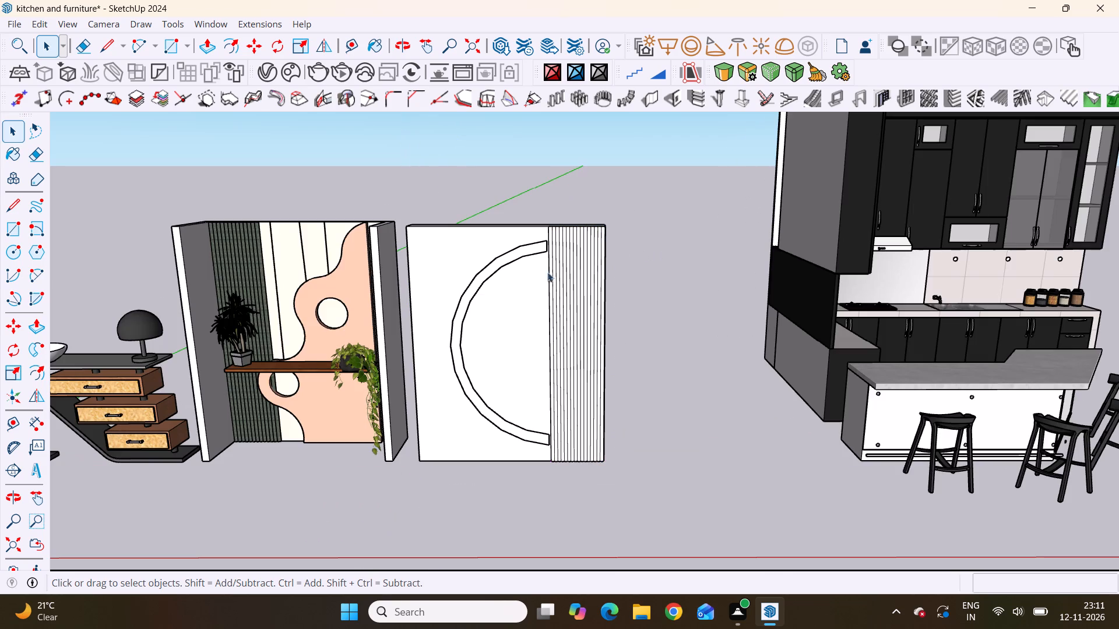
pyautogui.doubleClick(510, 259)
pyautogui.click(510, 259)
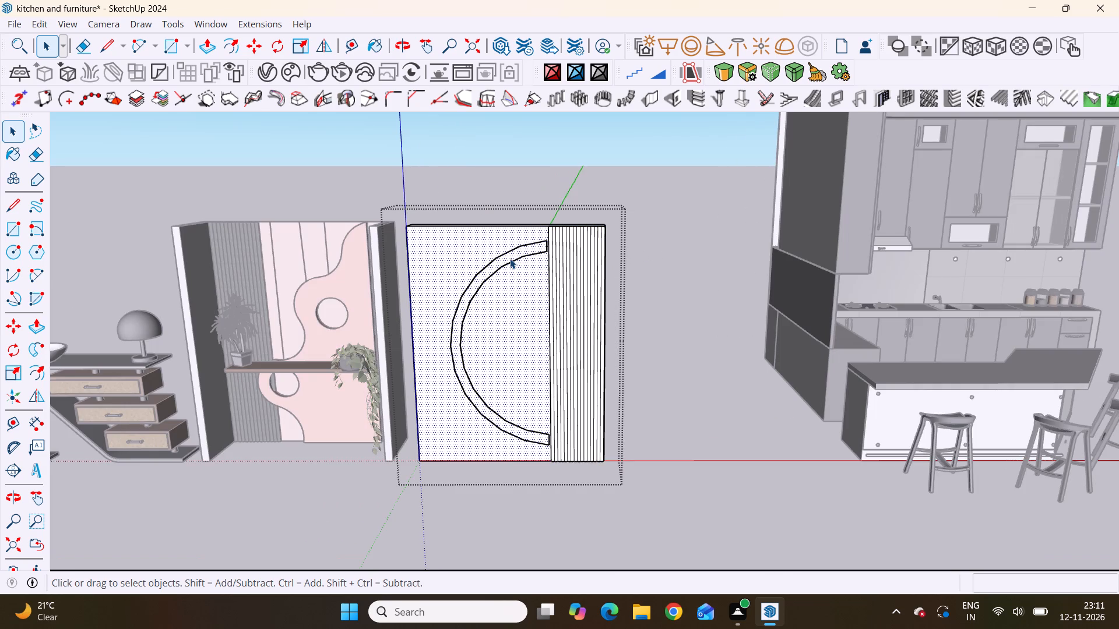
pyautogui.click(671, 220)
# Undo the recent panel edits back to before the line closing the arc band's lower end.
pyautogui.hotkey('ctrl', 'z')
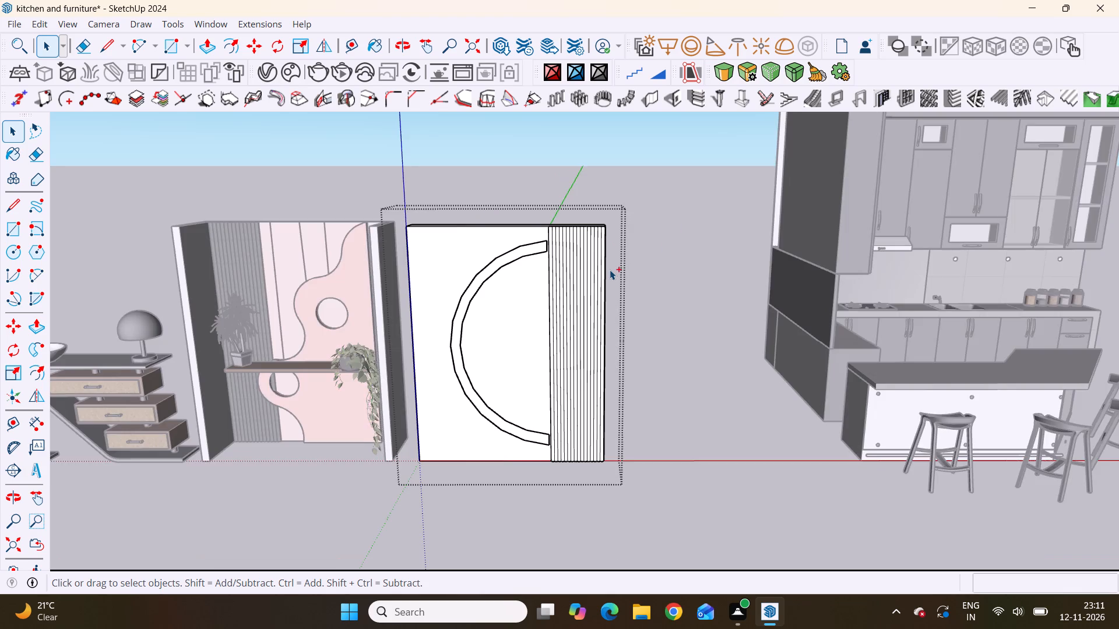
pyautogui.hotkey('ctrl', 'z')
pyautogui.hotkey('ctrl', 'z')
pyautogui.hotkey('ctrl', 'z')
pyautogui.hotkey('ctrl', 'x')
pyautogui.hotkey('ctrl', 'z')
pyautogui.hotkey('ctrl', 'z')
pyautogui.hotkey('ctrl', 'z')
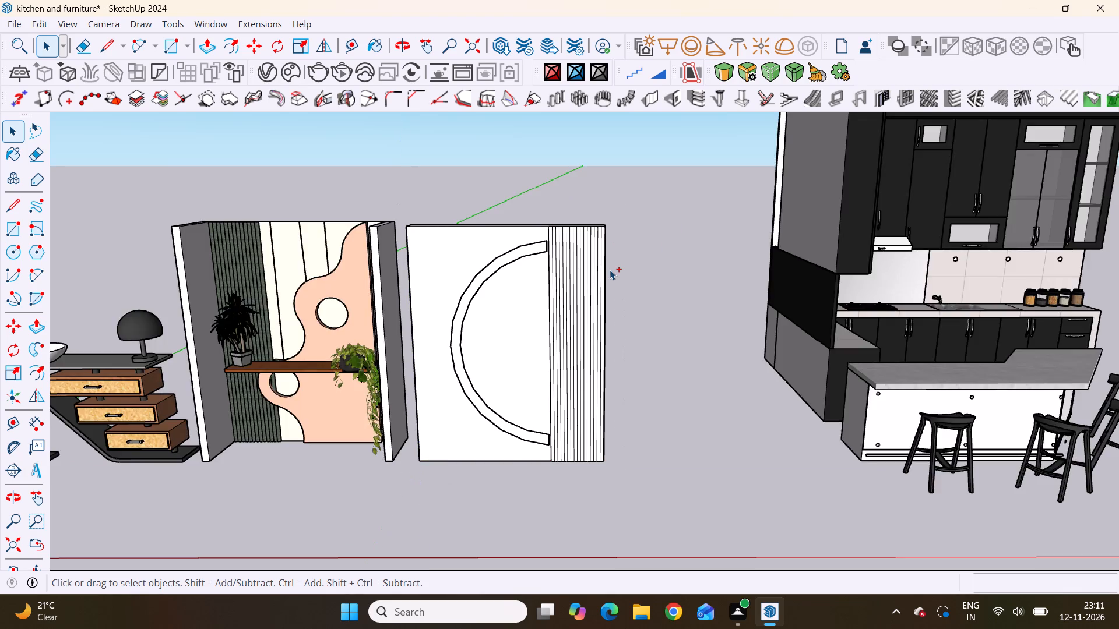
pyautogui.hotkey('ctrl', 'z')
pyautogui.hotkey('ctrl', 'z')
pyautogui.hotkey('ctrl', 'z')
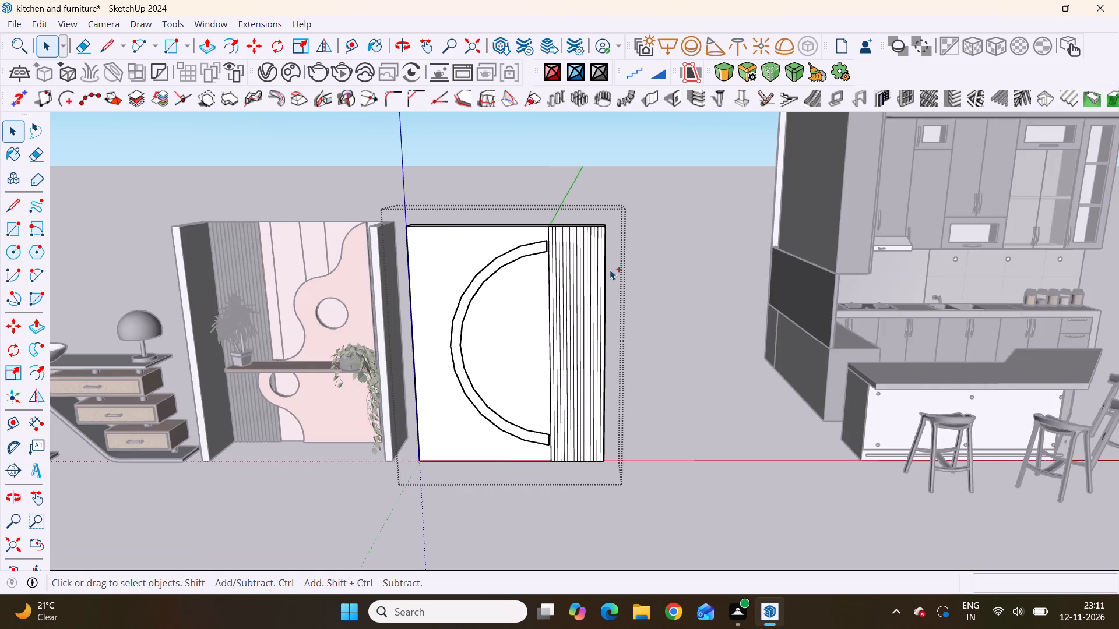
pyautogui.hotkey('ctrl', 'z')
pyautogui.hotkey('ctrl', 'z')
pyautogui.hotkey('ctrl', 'z')
# Select at the arc band's upper part to check whether it separates from the front face, and close the panel group.
pyautogui.scroll(4, 546, 288)
pyautogui.moveTo(464, 227); pyautogui.dragTo(527, 308)
pyautogui.scroll(4, 527, 294)
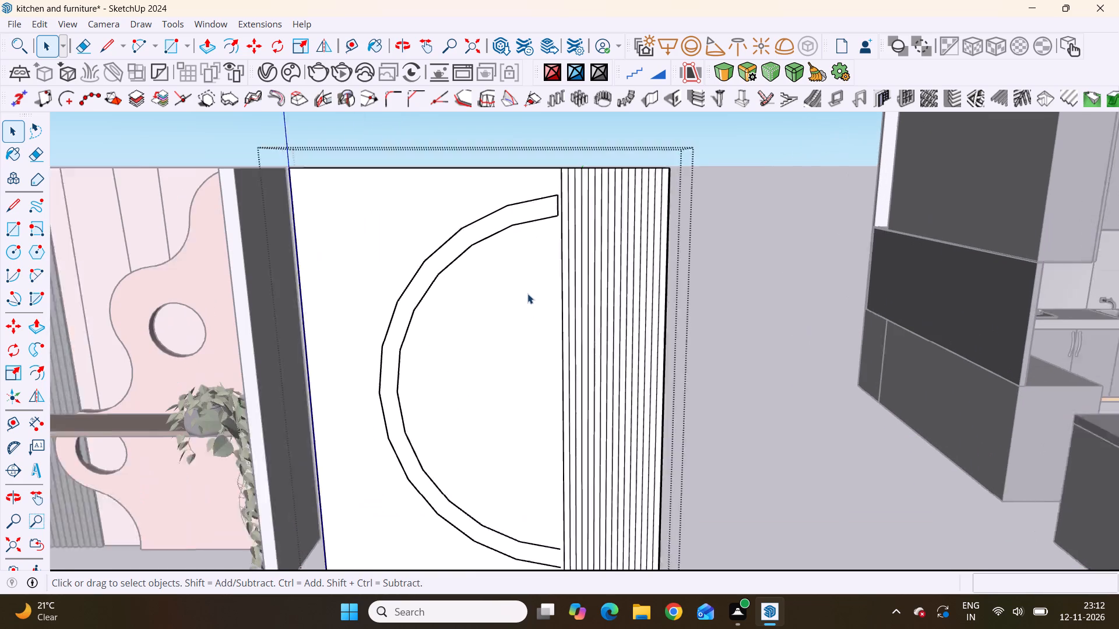
pyautogui.scroll(2, 527, 294)
pyautogui.doubleClick(459, 215)
pyautogui.doubleClick(475, 240)
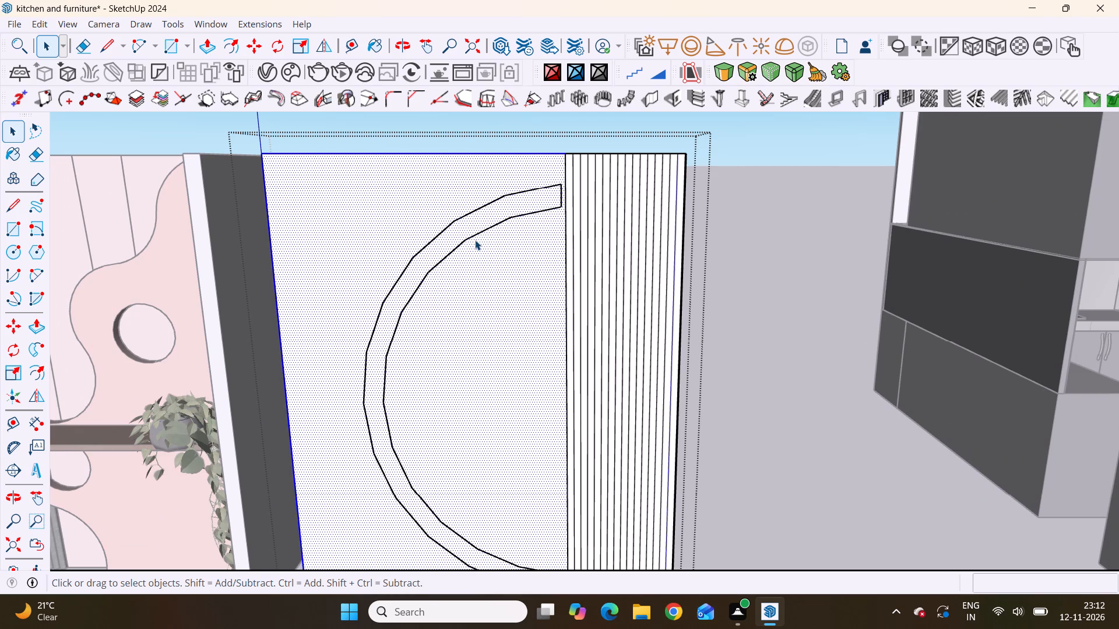
pyautogui.doubleClick(730, 217)
pyautogui.scroll(-8, 548, 274)
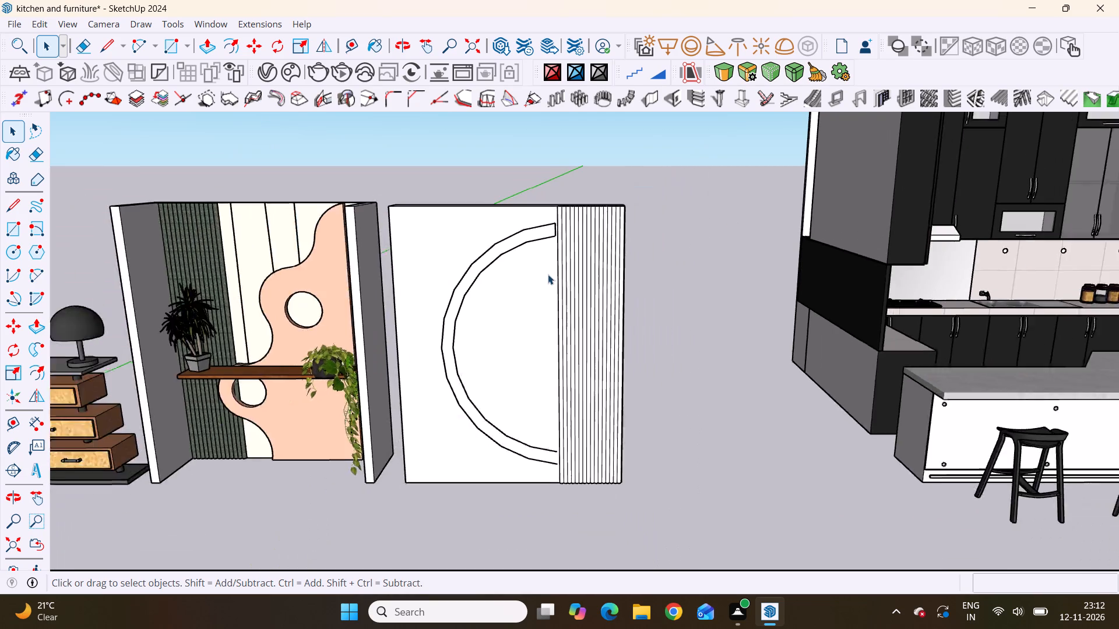
# Undo the rest of the arc band on the panel's front face, including its upper end line and both arcs.
pyautogui.hotkey('ctrl', 'z')
pyautogui.hotkey('ctrl', 'z')
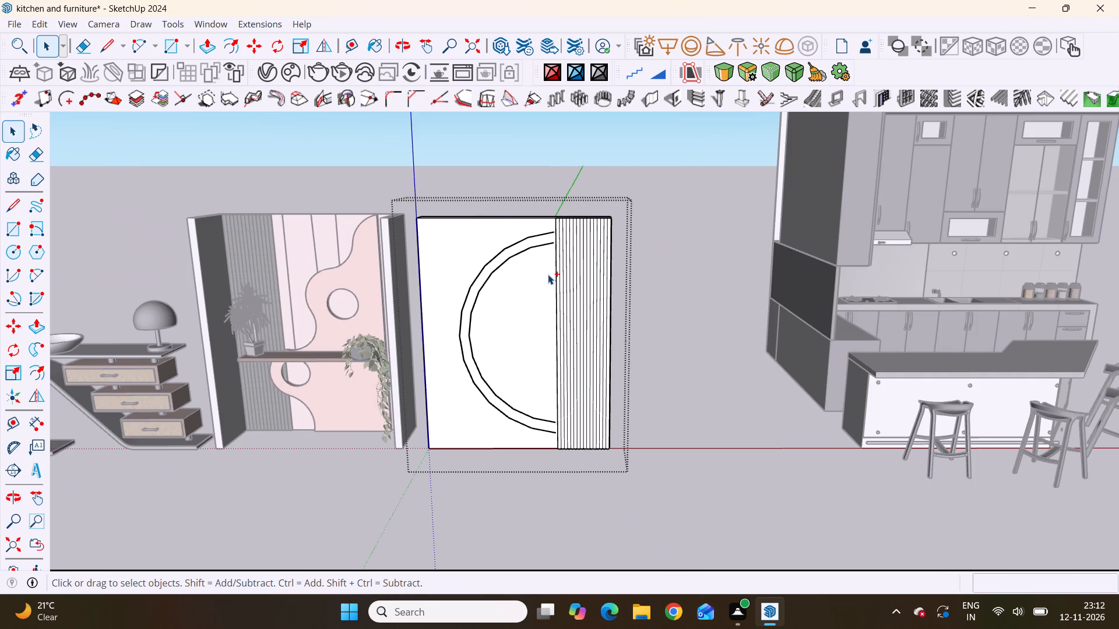
pyautogui.hotkey('ctrl', 'z')
pyautogui.hotkey('ctrl', 'z')
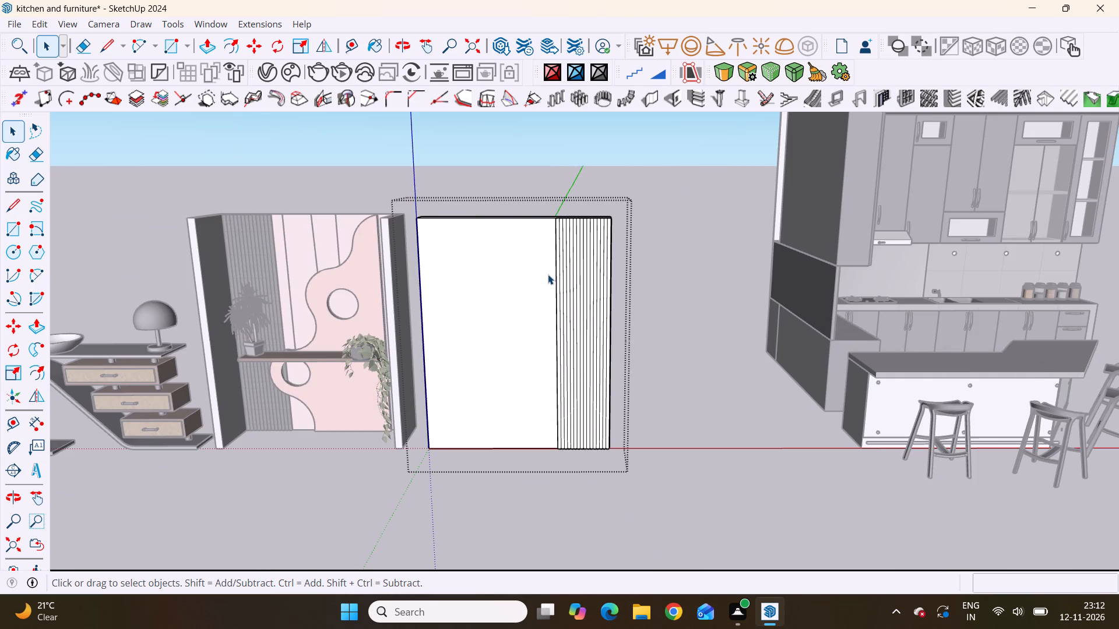
# Draw a circle with a radius of about 1' 10 7/16" on the panel's plain front face.
pyautogui.scroll(6, 526, 268)
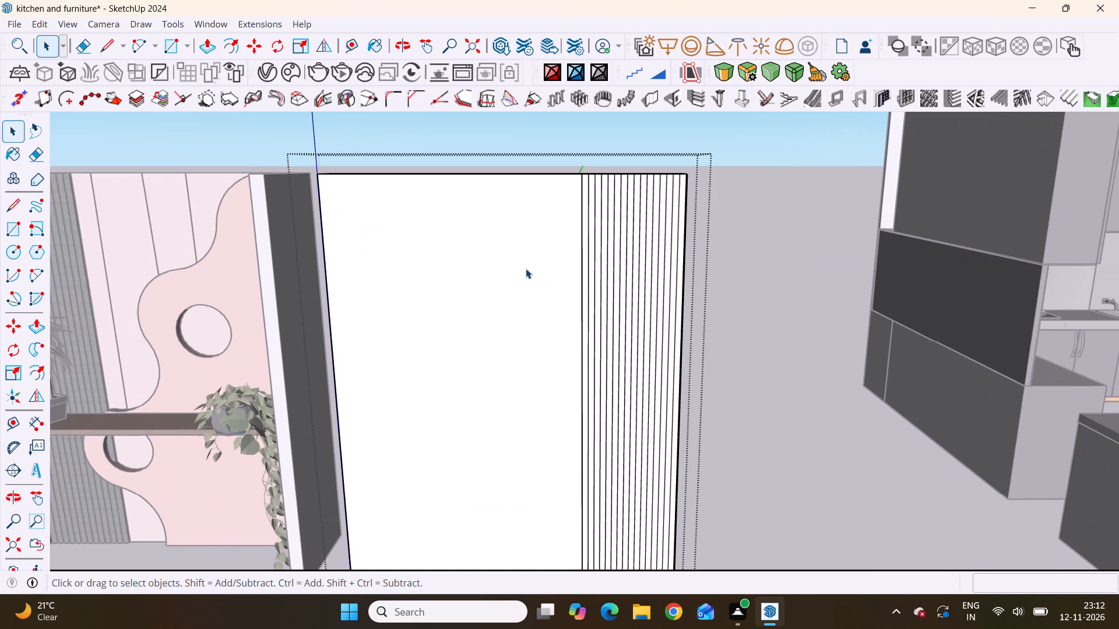
pyautogui.click(526, 268)
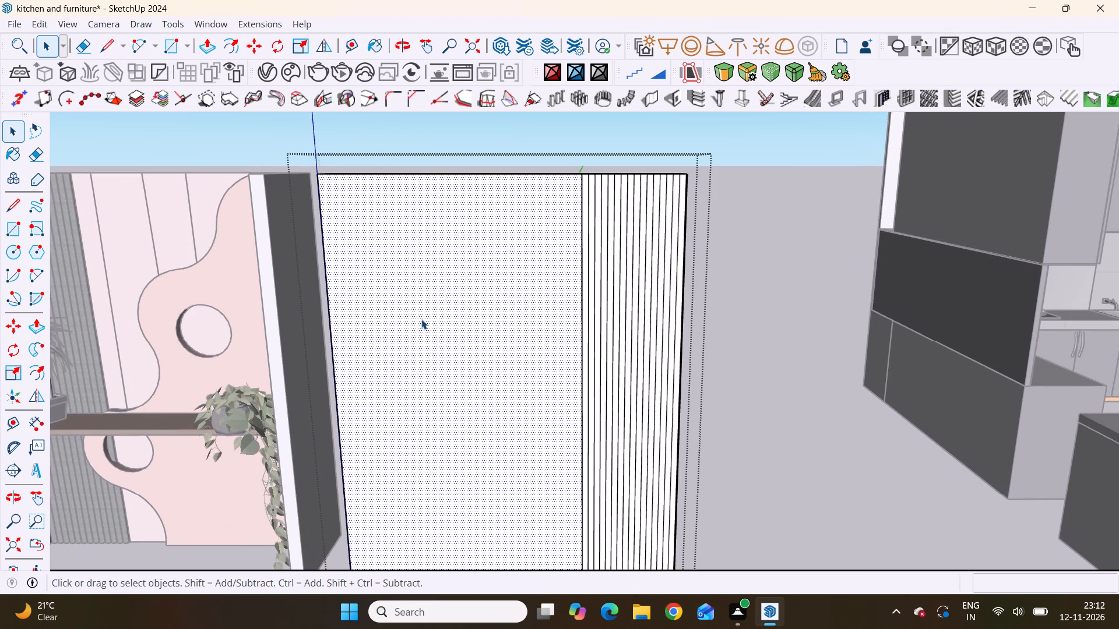
pyautogui.press('c')
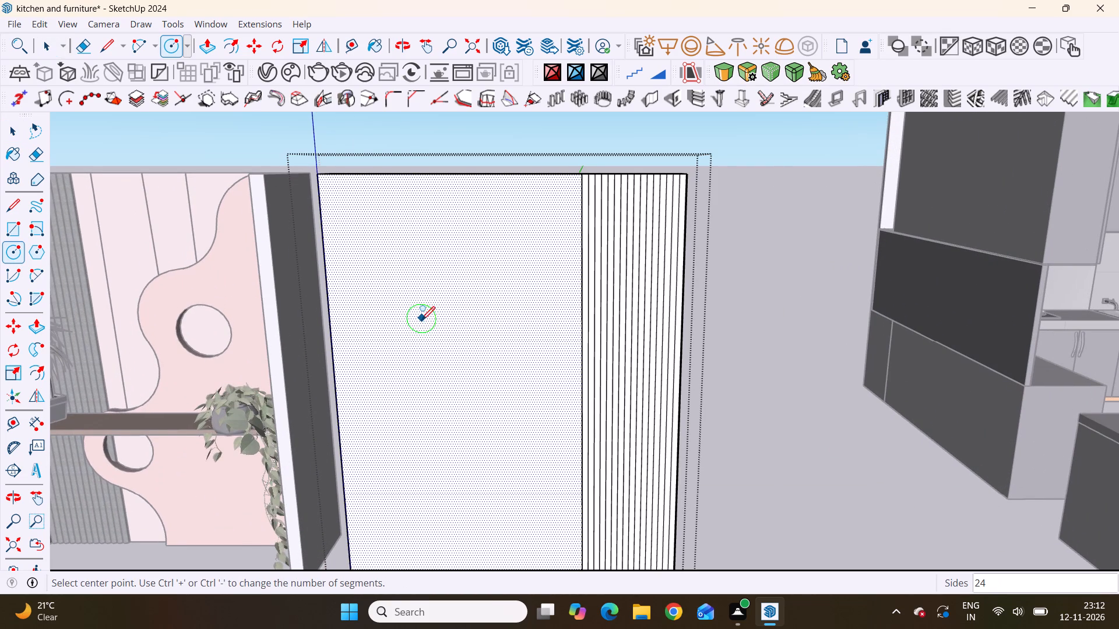
pyautogui.scroll(-7, 462, 330)
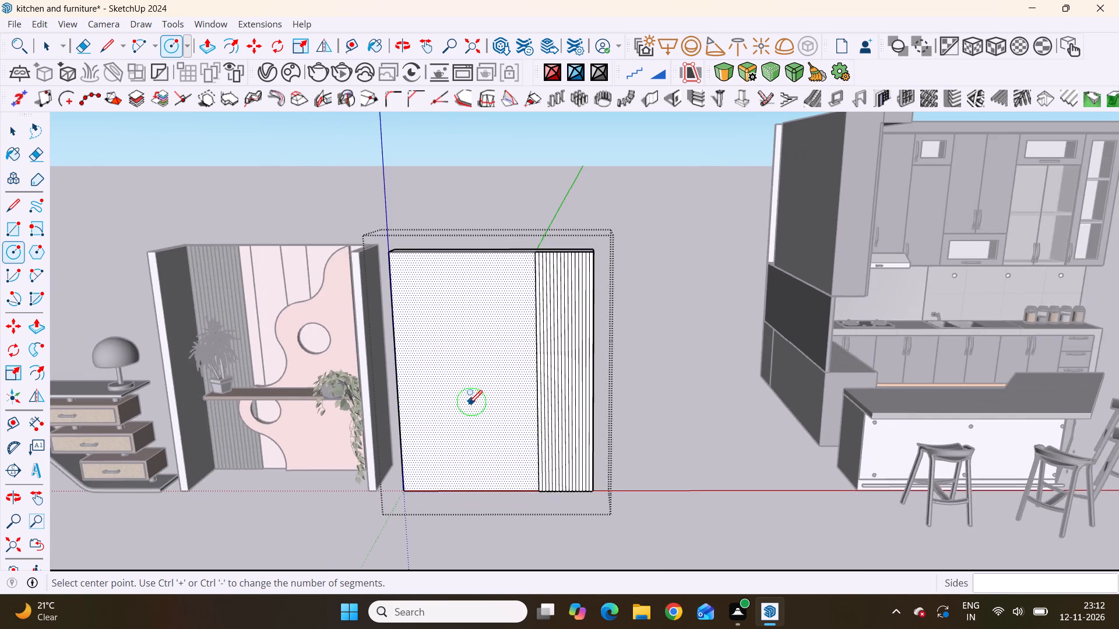
pyautogui.moveTo(462, 398); pyautogui.dragTo(492, 336, button='middle')
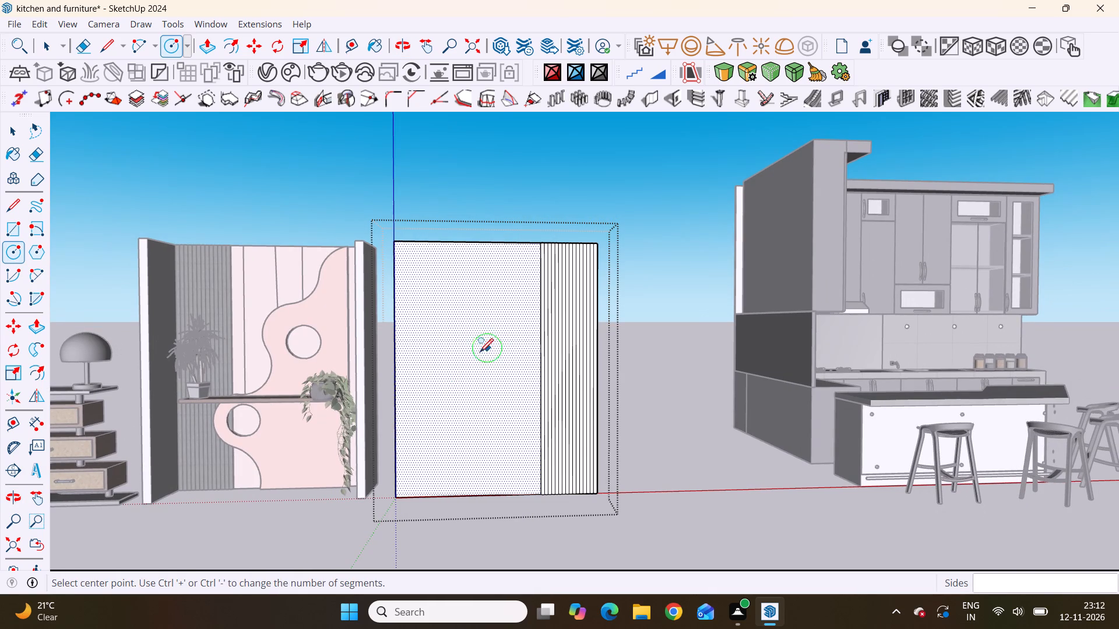
pyautogui.click(461, 376)
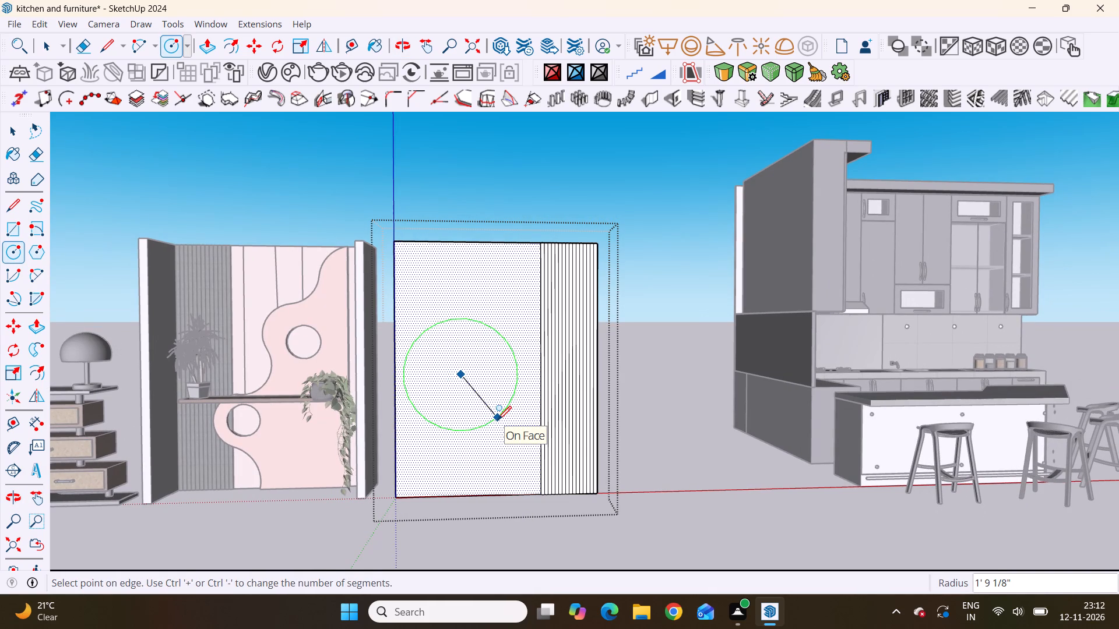
pyautogui.click(502, 419)
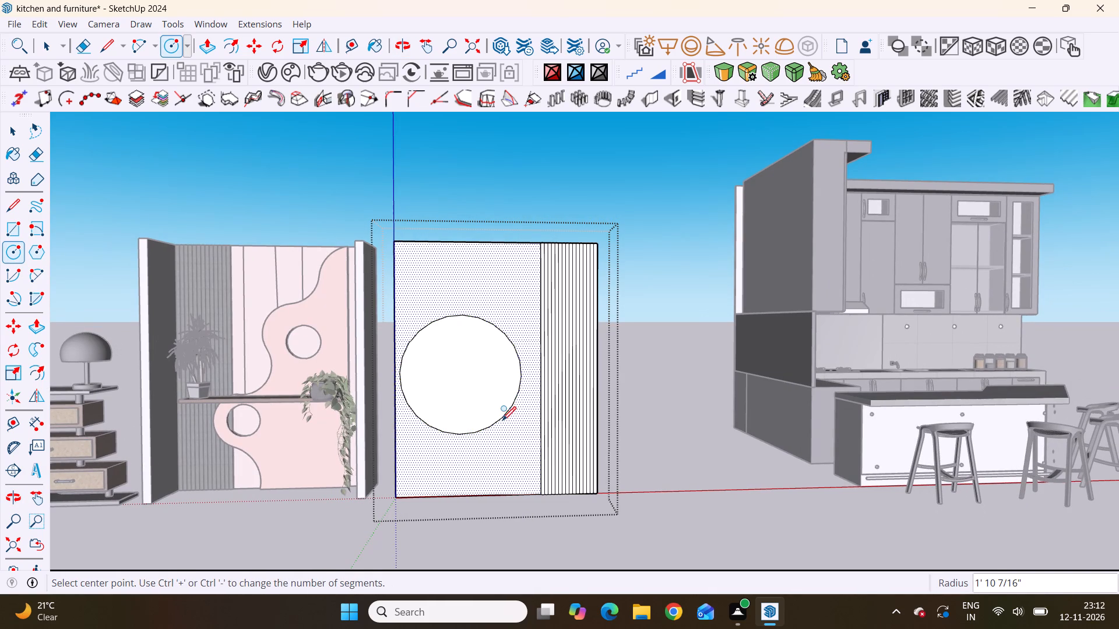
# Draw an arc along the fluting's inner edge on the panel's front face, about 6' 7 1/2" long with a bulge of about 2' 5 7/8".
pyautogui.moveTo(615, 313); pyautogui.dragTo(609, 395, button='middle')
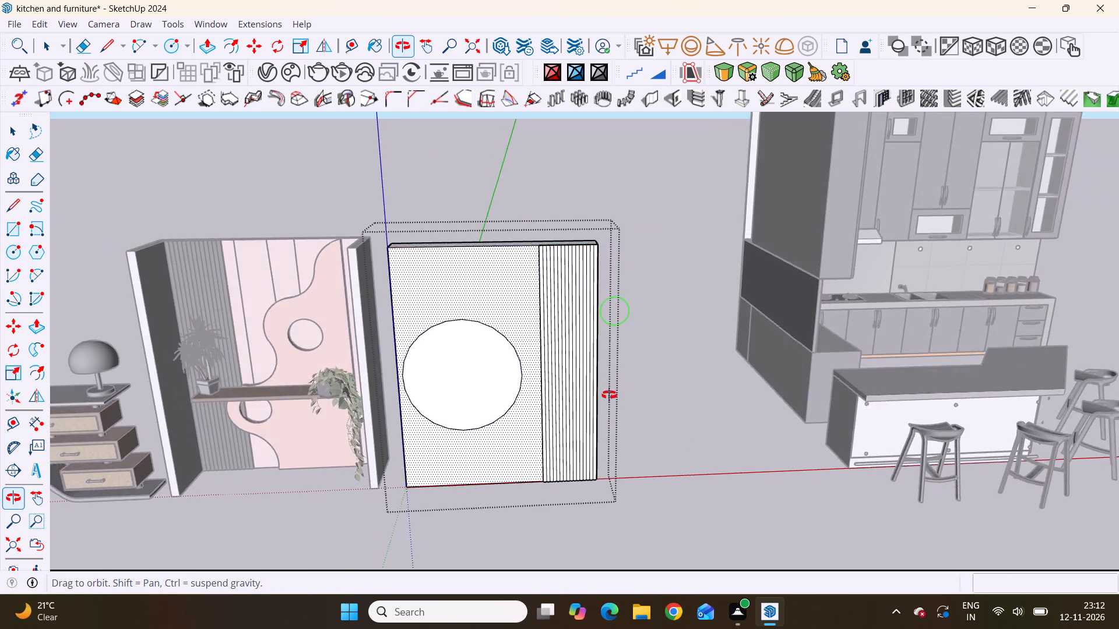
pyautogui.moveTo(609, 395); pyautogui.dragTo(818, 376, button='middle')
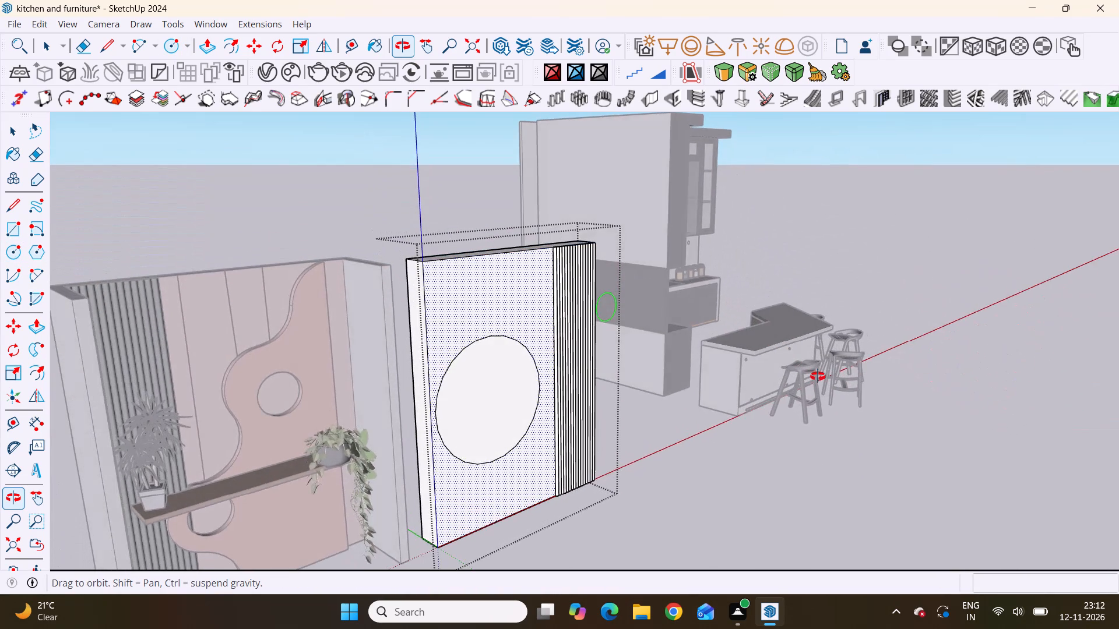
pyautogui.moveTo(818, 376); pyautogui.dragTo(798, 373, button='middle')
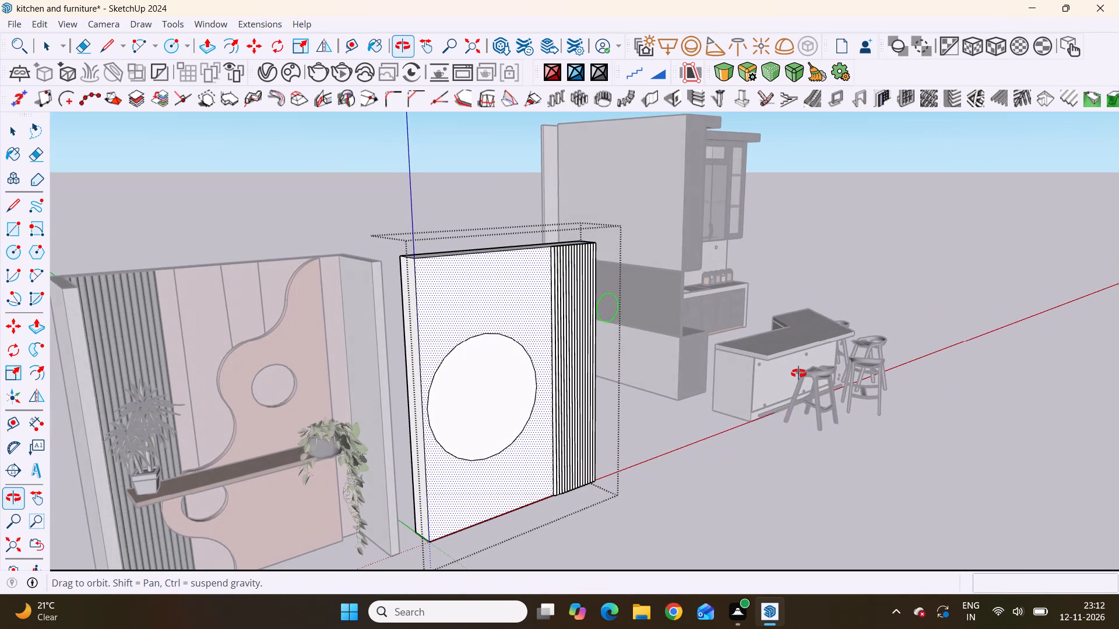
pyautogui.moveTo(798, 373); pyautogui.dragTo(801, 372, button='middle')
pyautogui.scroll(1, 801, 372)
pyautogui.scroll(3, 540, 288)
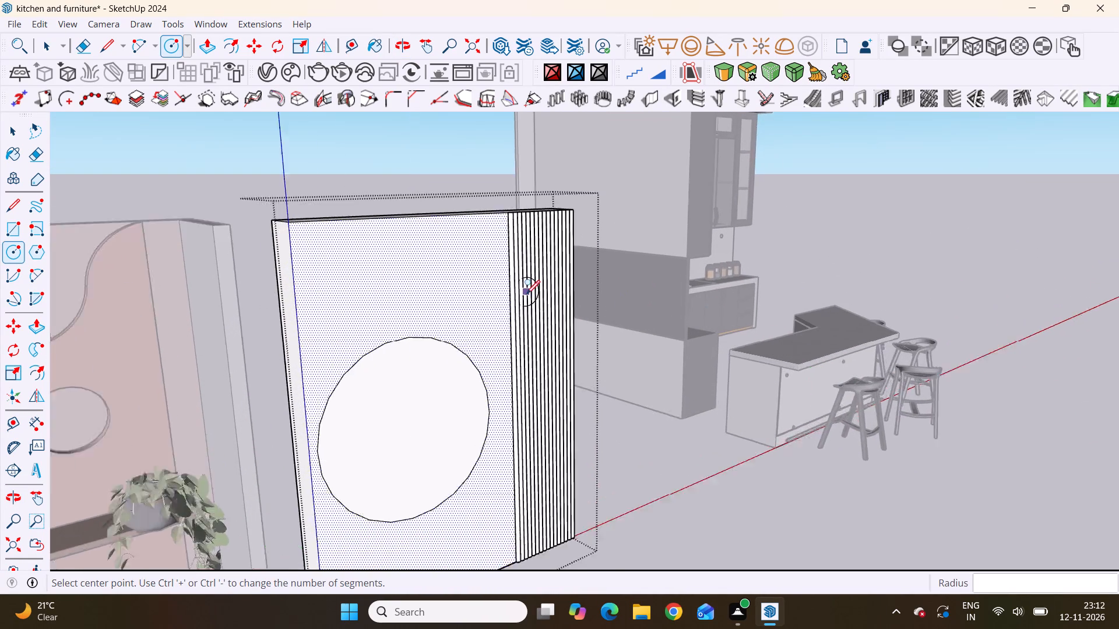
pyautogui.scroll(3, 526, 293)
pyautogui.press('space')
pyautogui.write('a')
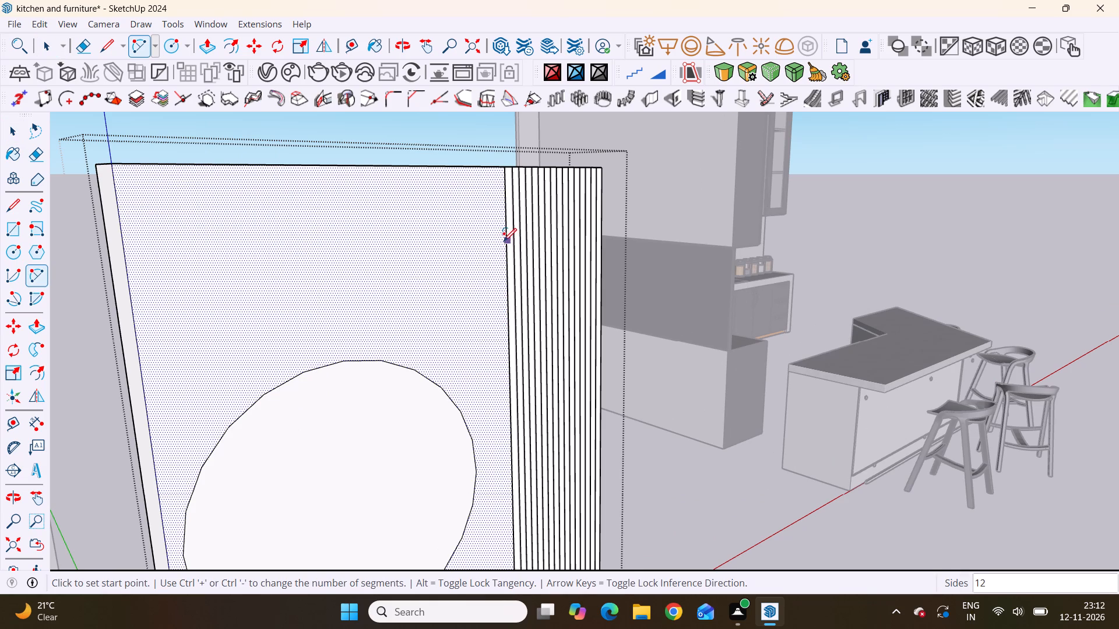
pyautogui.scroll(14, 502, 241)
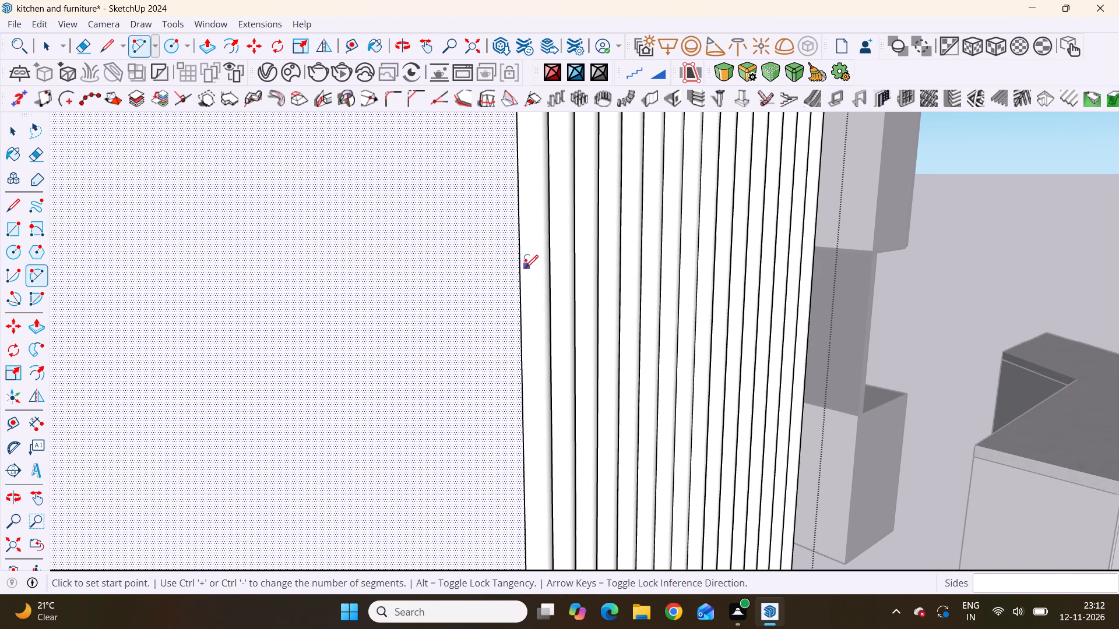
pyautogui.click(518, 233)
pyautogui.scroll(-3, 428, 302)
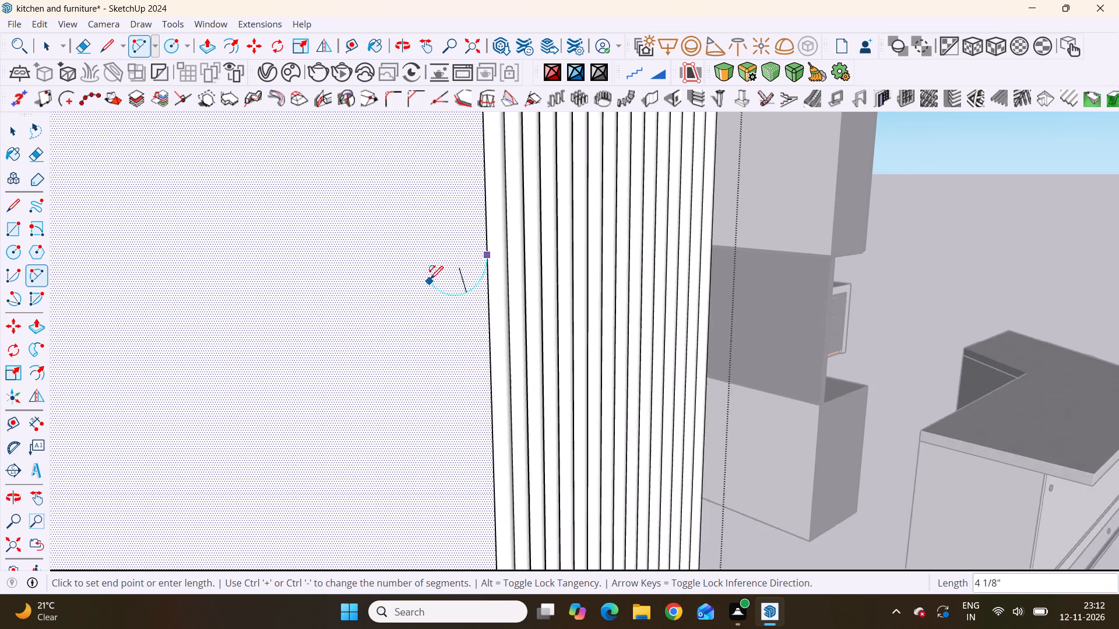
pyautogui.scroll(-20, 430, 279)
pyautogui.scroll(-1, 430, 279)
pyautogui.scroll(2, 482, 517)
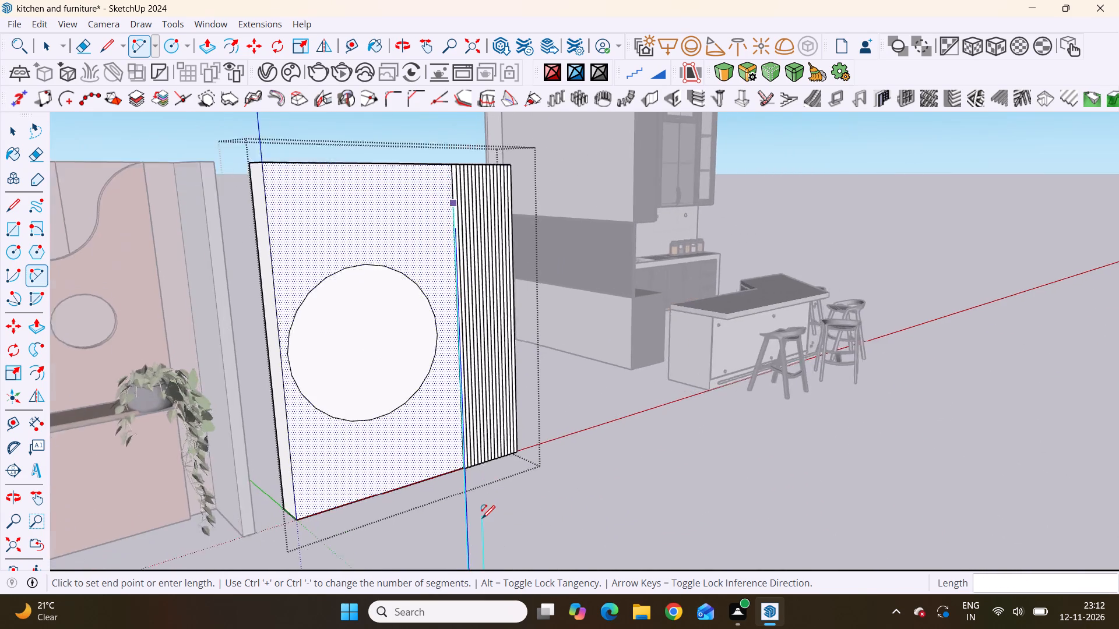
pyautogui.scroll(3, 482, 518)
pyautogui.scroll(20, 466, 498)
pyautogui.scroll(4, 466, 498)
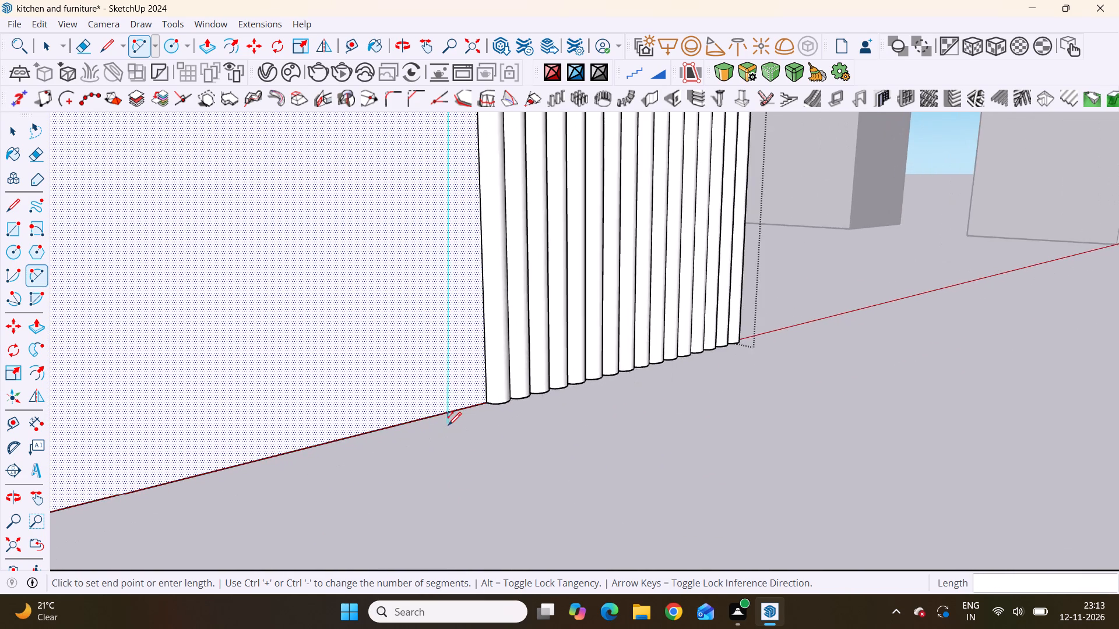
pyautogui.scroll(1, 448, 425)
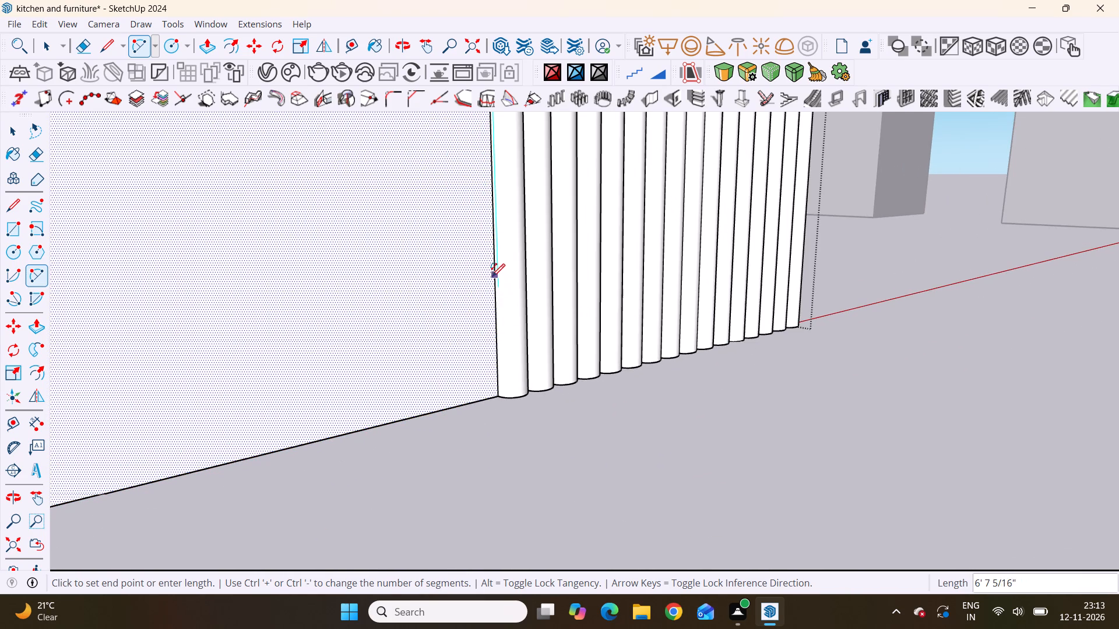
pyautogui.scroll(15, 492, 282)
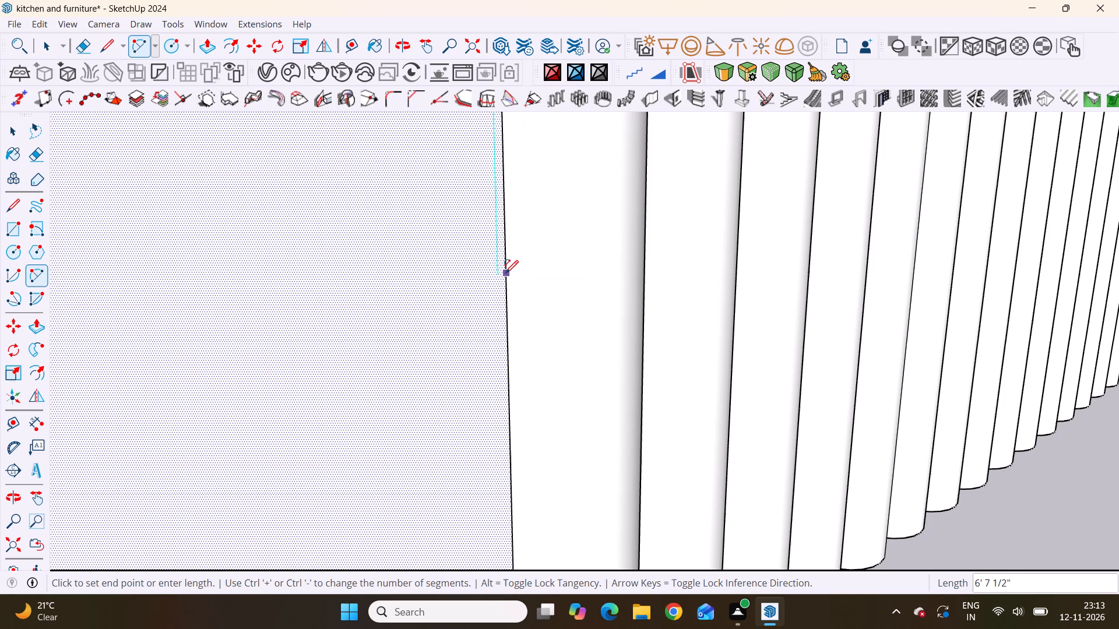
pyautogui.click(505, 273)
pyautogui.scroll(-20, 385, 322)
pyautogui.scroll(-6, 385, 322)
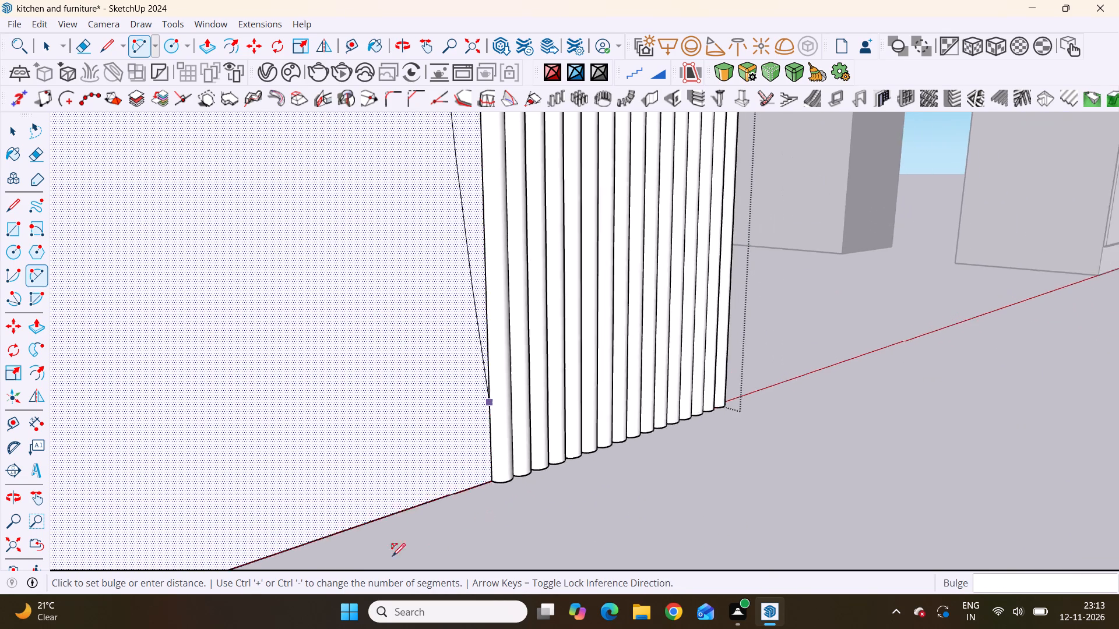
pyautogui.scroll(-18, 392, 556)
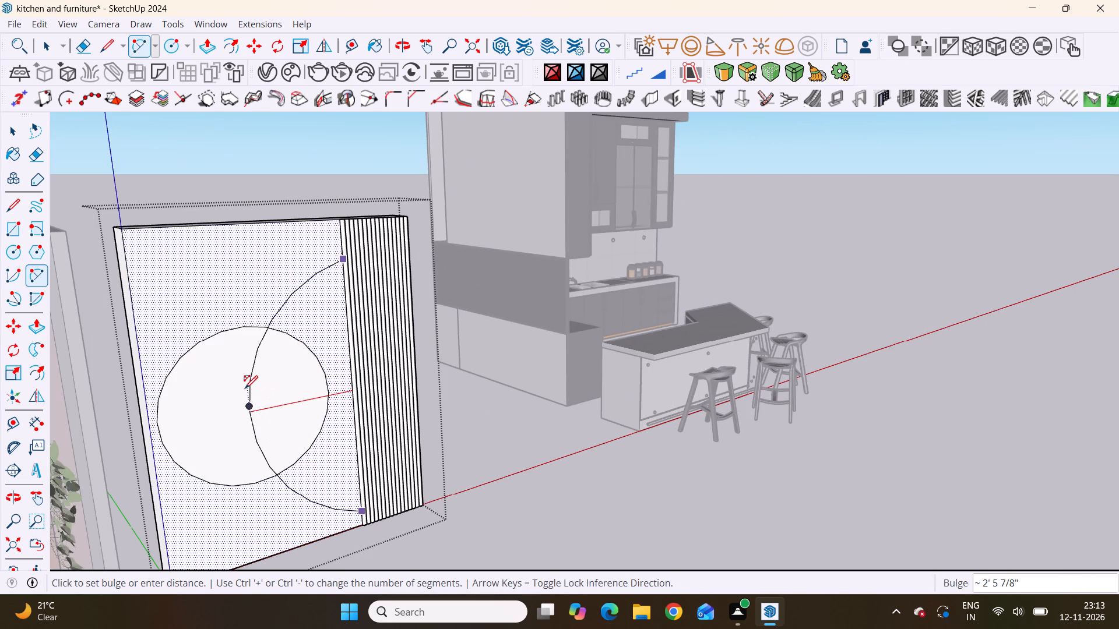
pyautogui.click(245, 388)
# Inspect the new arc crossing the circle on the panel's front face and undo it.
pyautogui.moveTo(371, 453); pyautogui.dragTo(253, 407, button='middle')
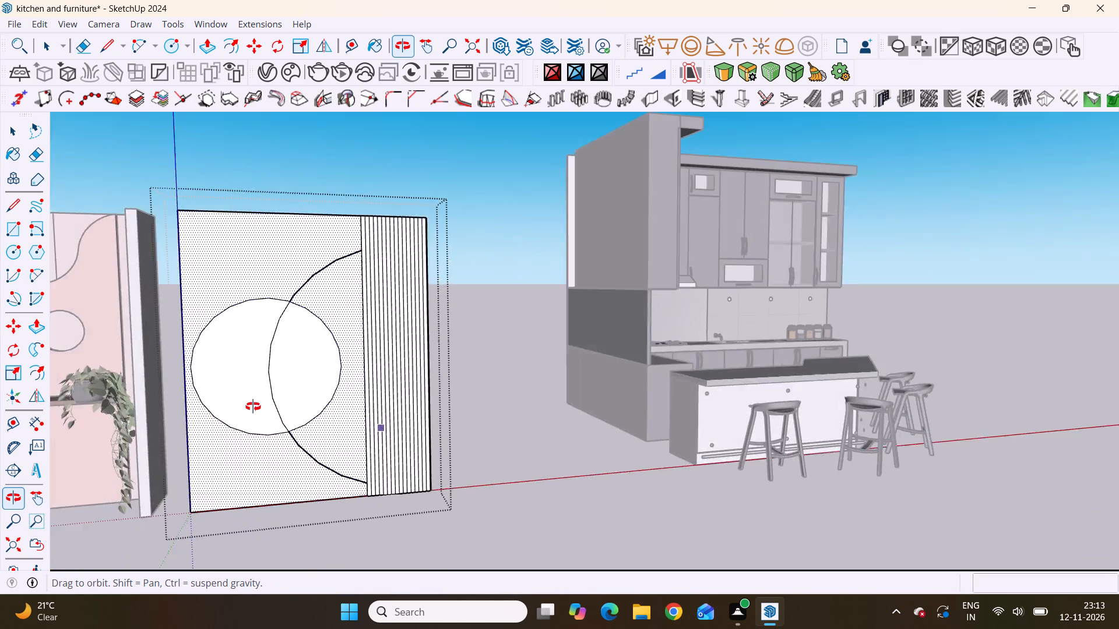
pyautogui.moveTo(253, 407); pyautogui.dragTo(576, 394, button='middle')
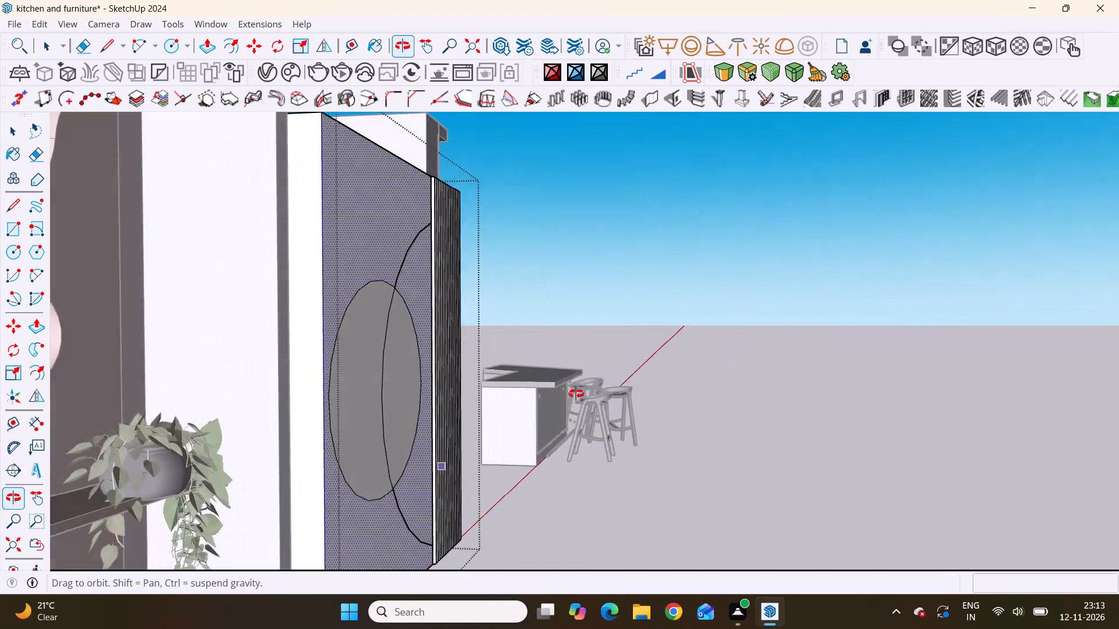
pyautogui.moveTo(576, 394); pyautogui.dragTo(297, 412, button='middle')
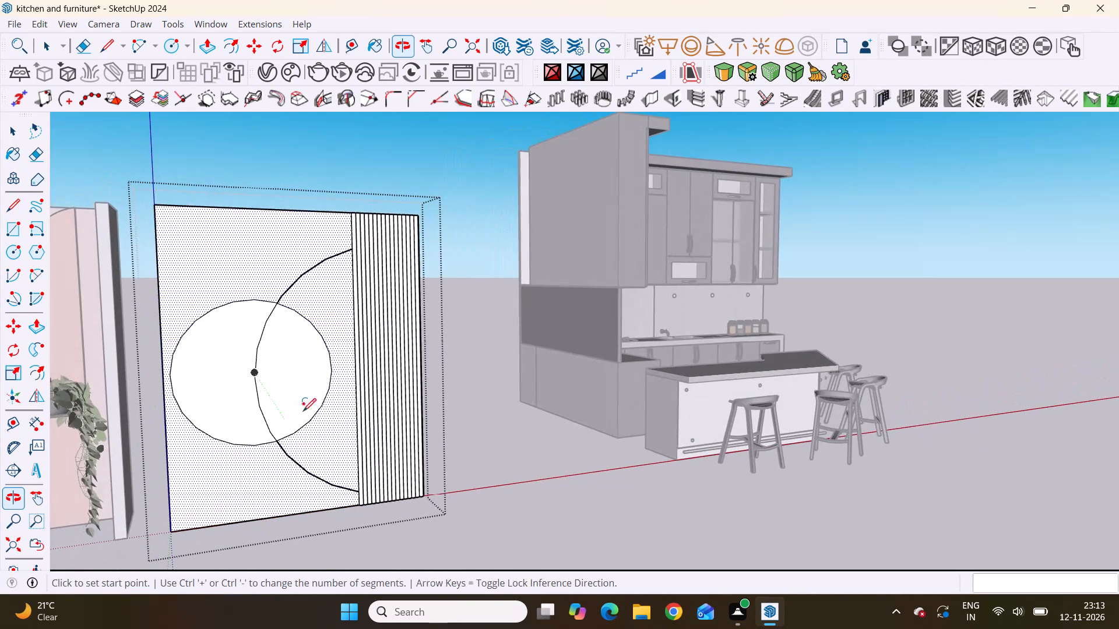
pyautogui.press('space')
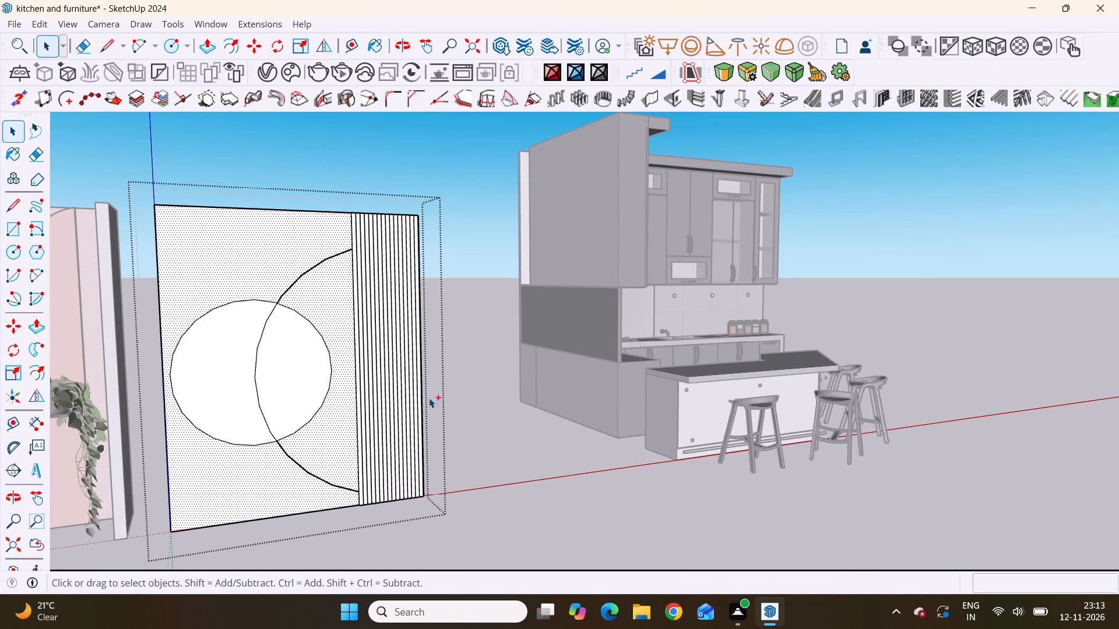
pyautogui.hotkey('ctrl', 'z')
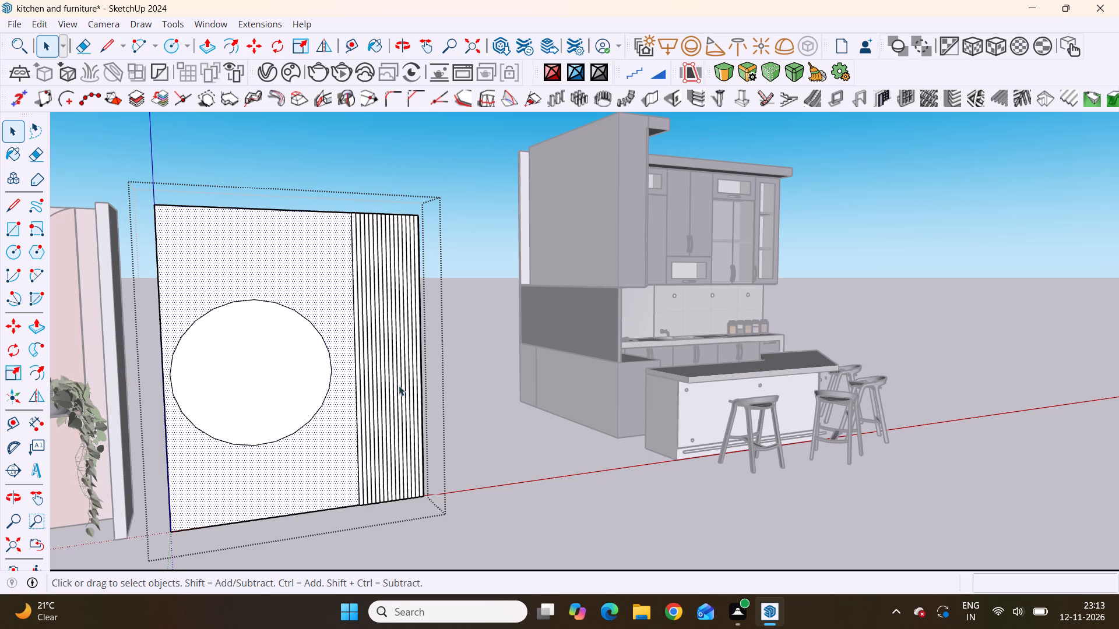
# Offset the circle on the panel's front face inward by about 3 1/2" to form a ring.
pyautogui.scroll(-4, 474, 405)
pyautogui.moveTo(521, 428); pyautogui.dragTo(418, 458, button='middle')
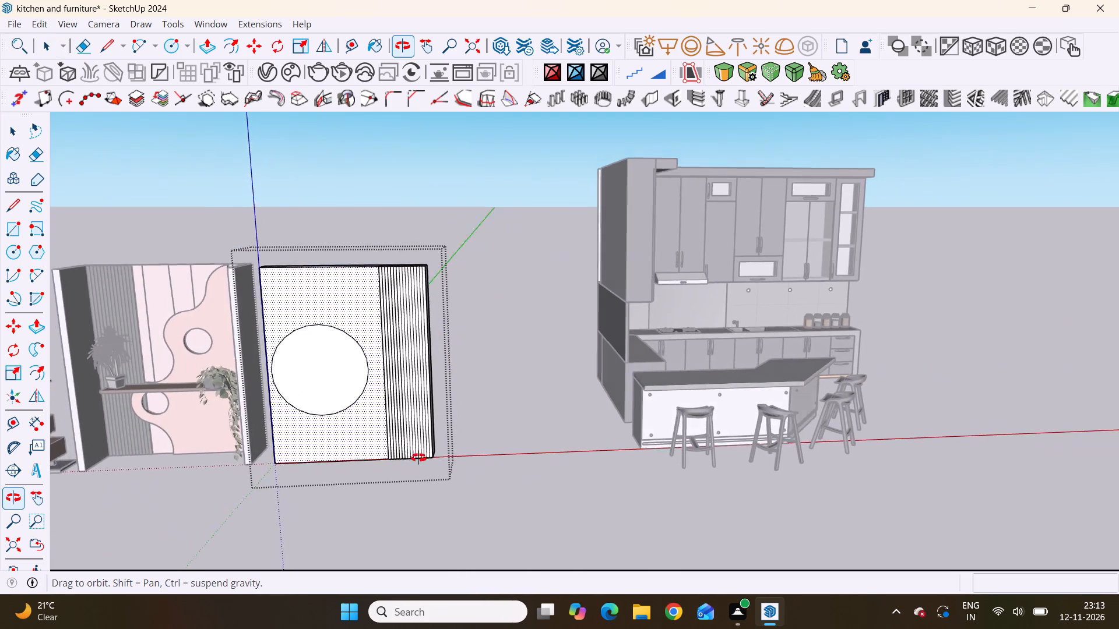
pyautogui.moveTo(418, 458); pyautogui.dragTo(424, 460, button='middle')
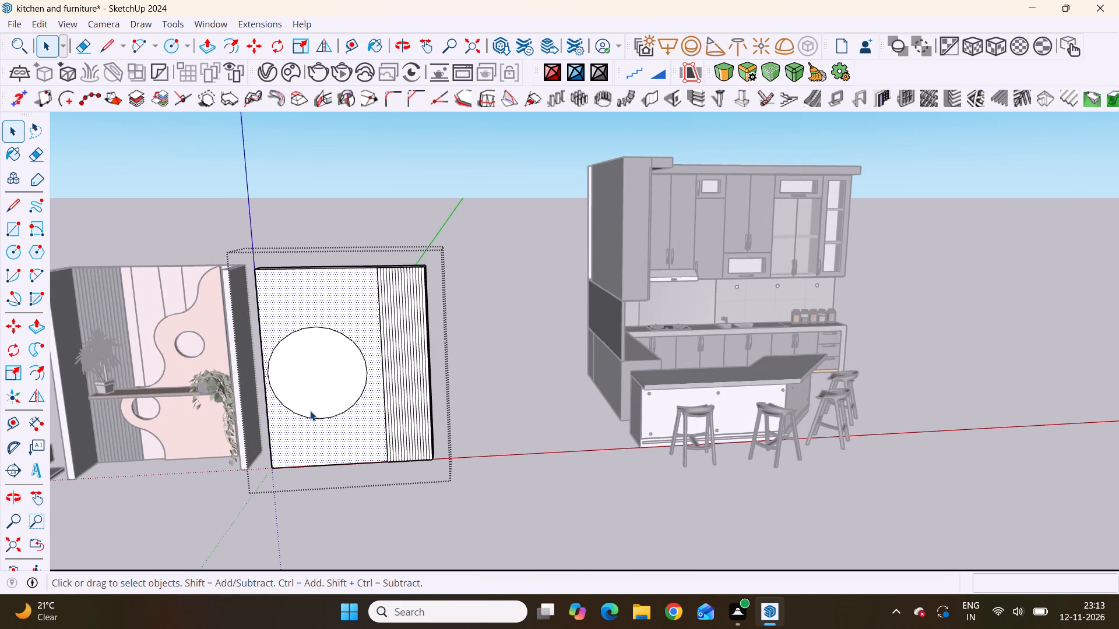
pyautogui.scroll(5, 310, 411)
pyautogui.moveTo(310, 411); pyautogui.dragTo(354, 339, button='middle')
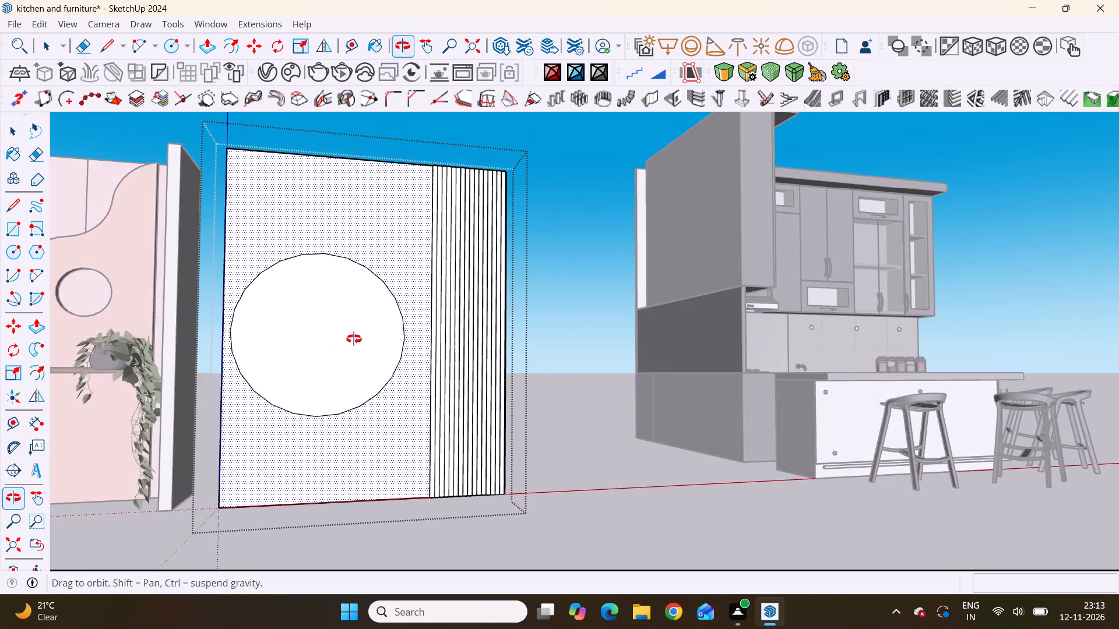
pyautogui.moveTo(354, 339); pyautogui.dragTo(328, 373, button='middle')
pyautogui.scroll(2, 328, 373)
pyautogui.doubleClick(324, 344)
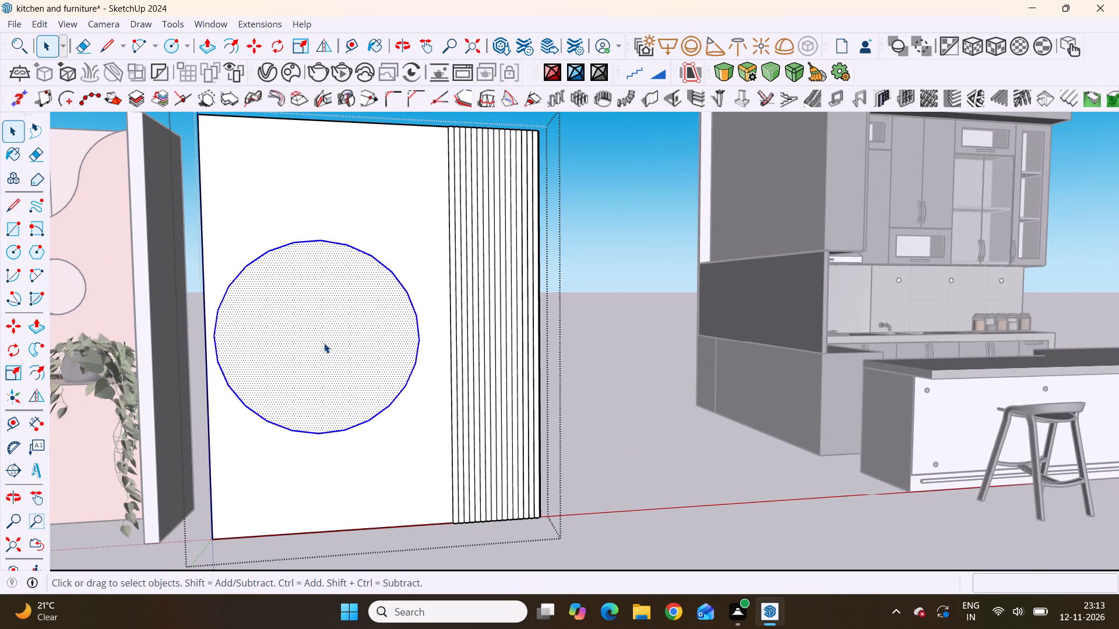
pyautogui.press('f')
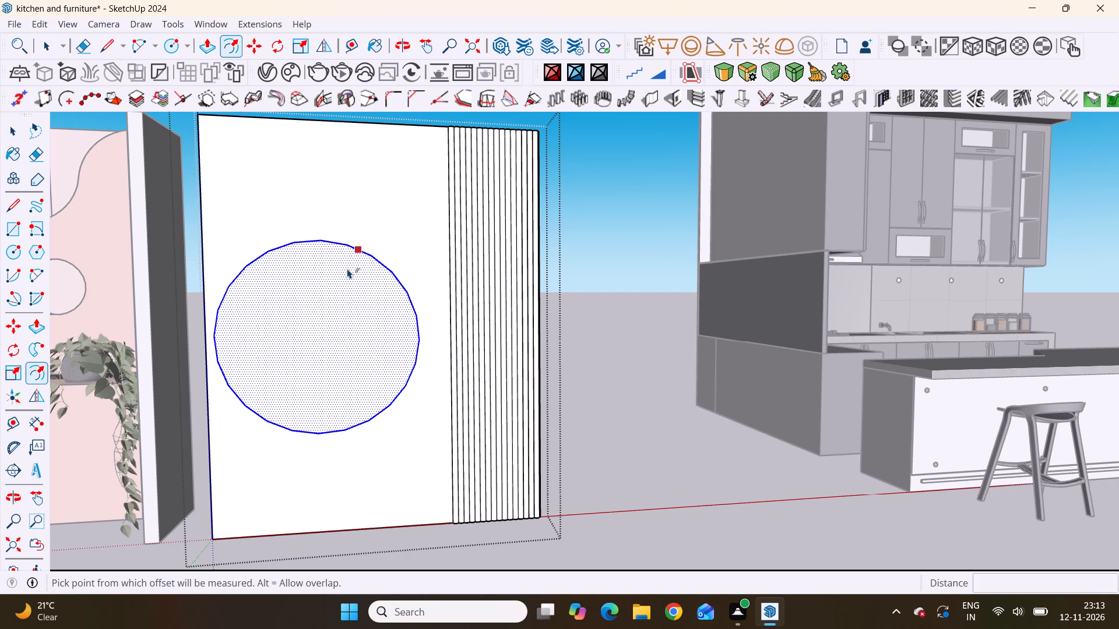
pyautogui.click(343, 264)
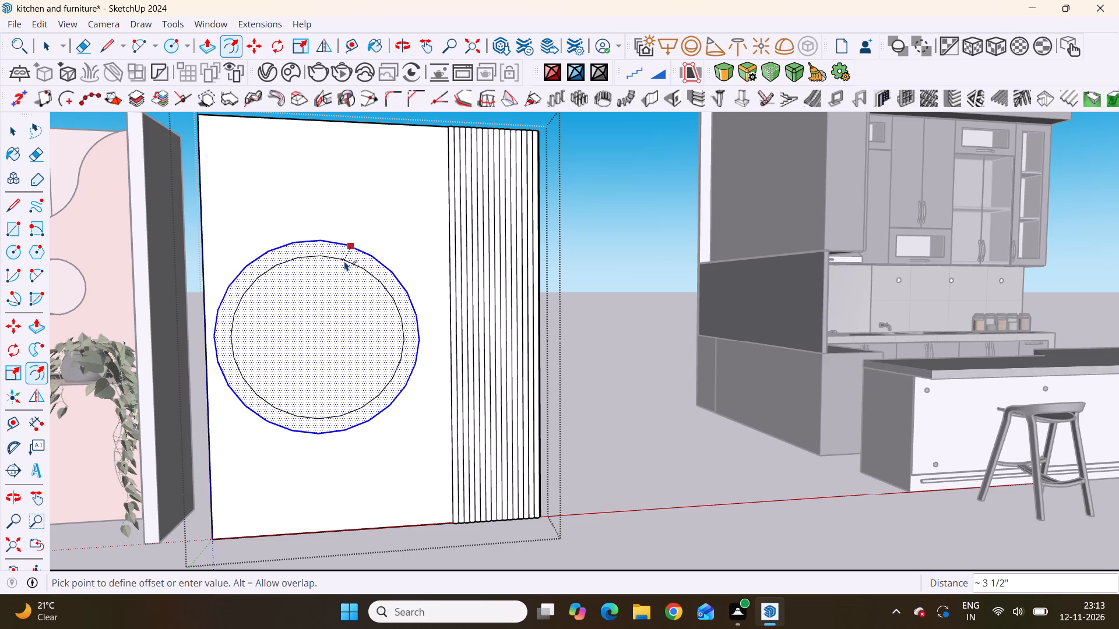
pyautogui.click(344, 261)
pyautogui.press('space')
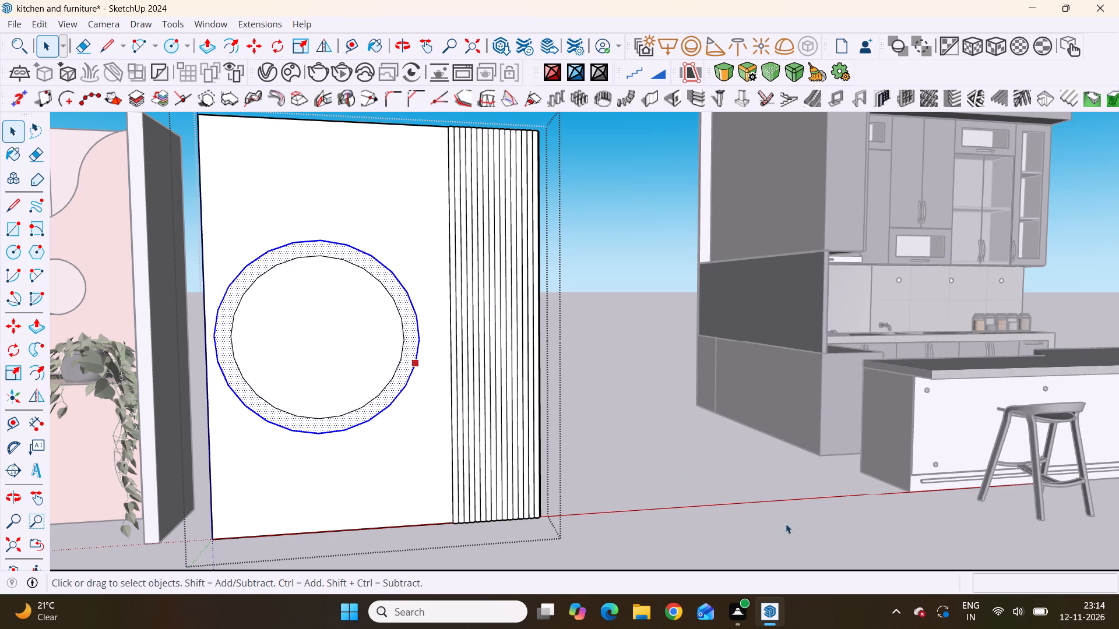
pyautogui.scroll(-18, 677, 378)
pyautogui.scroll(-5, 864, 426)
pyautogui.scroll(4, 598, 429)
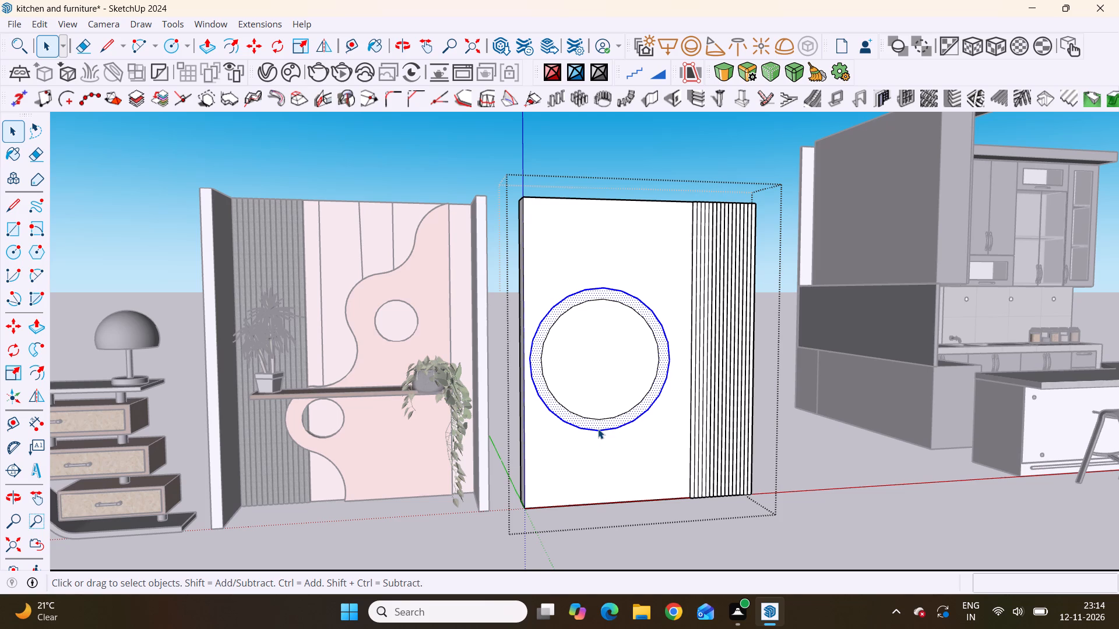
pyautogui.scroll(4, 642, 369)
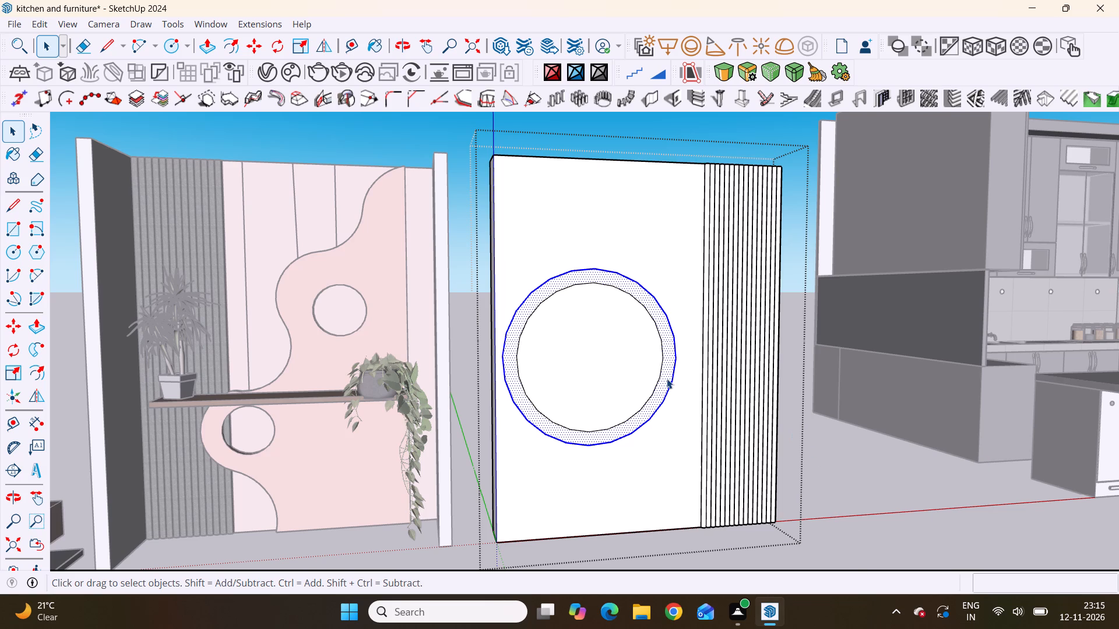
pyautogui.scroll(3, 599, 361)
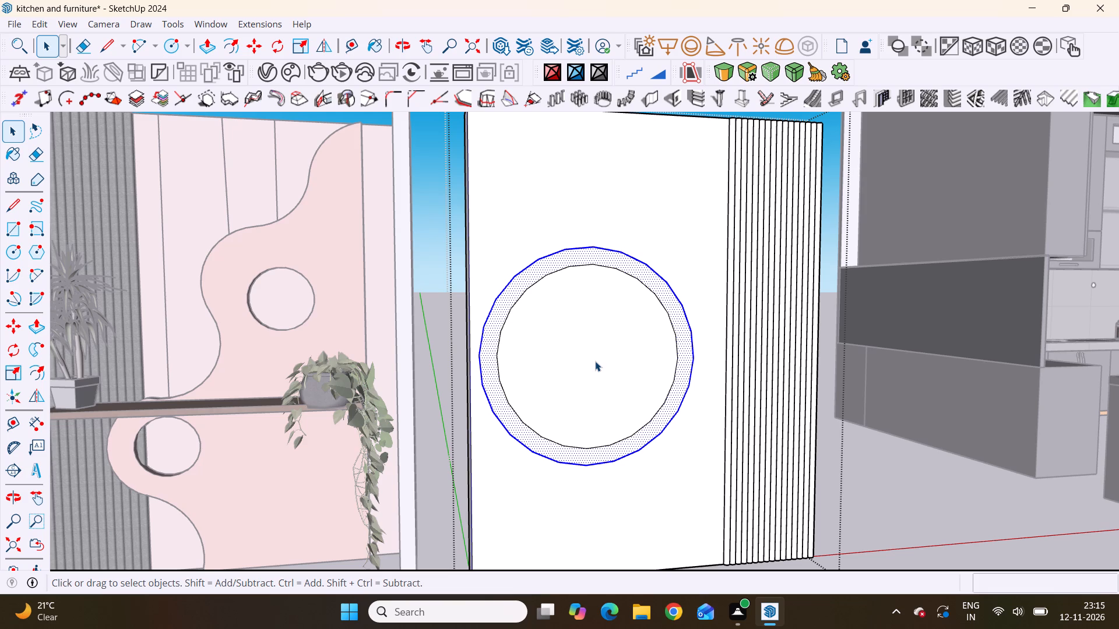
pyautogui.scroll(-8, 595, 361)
# Push/Pull the ring face about 7 11/16" outward from the panel's plain front face and exit the panel group.
pyautogui.moveTo(727, 336); pyautogui.dragTo(543, 379, button='middle')
pyautogui.moveTo(594, 368); pyautogui.dragTo(636, 388, button='middle')
pyautogui.scroll(3, 595, 315)
pyautogui.moveTo(619, 321); pyautogui.dragTo(692, 294, button='middle')
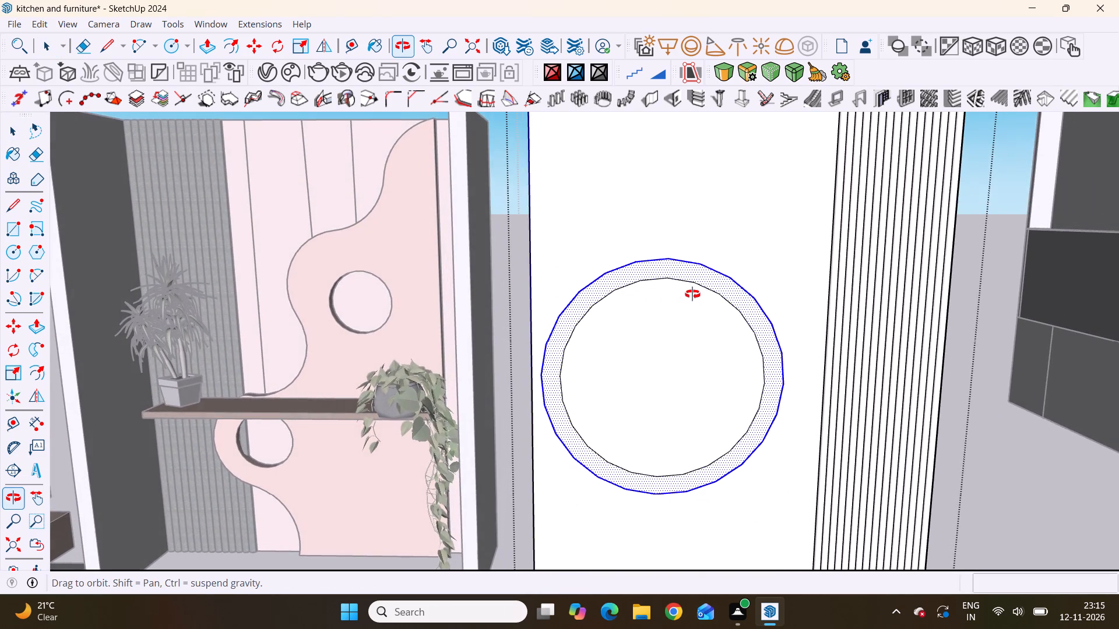
pyautogui.moveTo(692, 294); pyautogui.dragTo(692, 317, button='middle')
pyautogui.scroll(3, 668, 283)
pyautogui.doubleClick(672, 287)
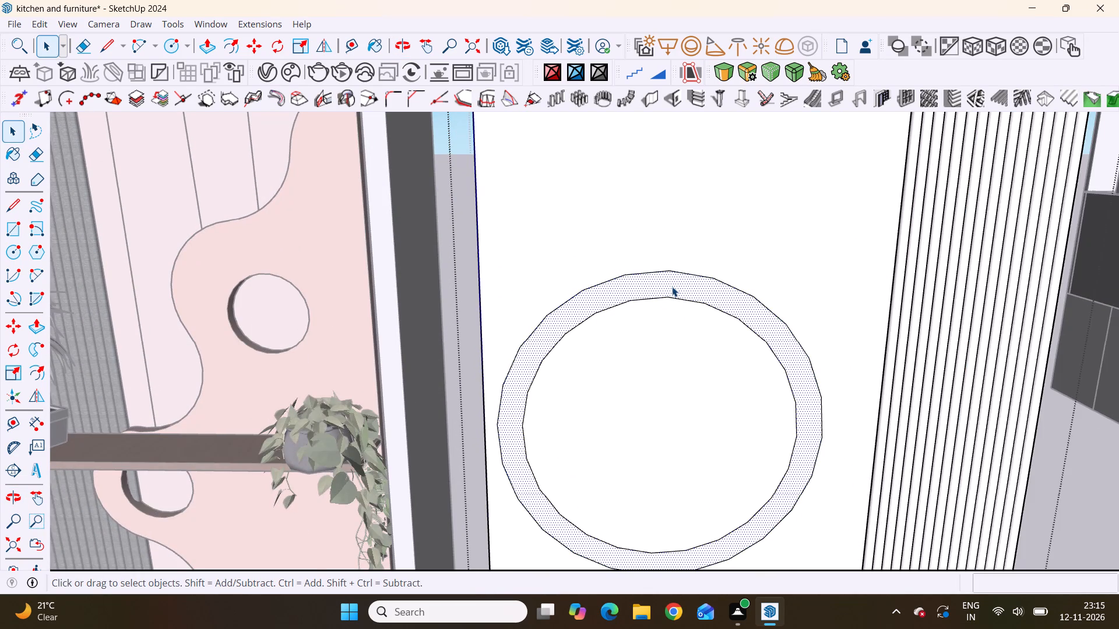
pyautogui.click(672, 287)
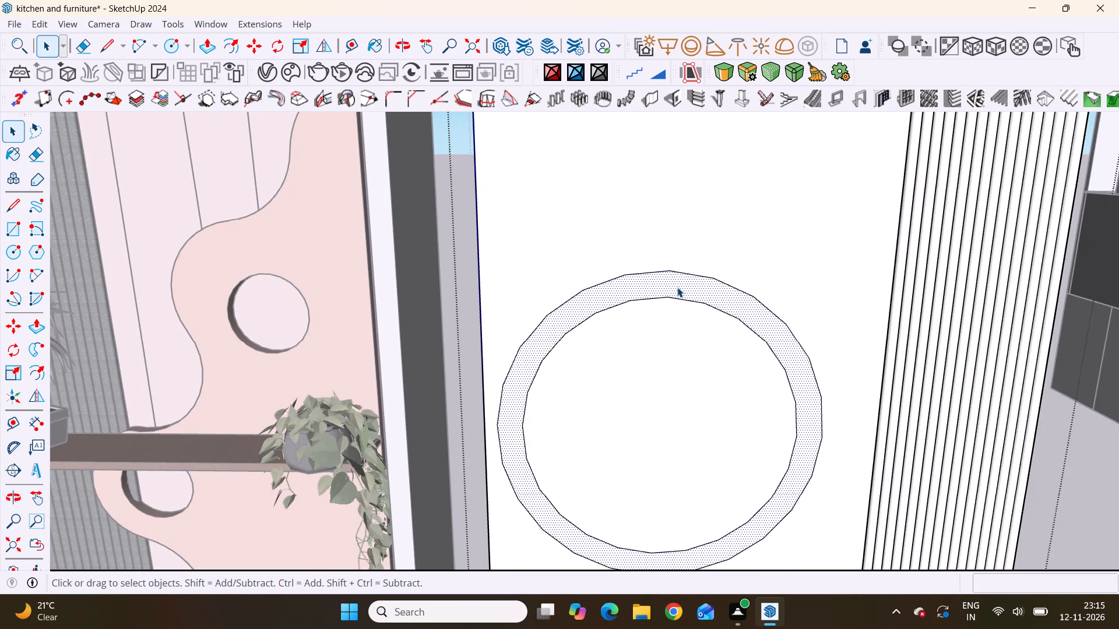
pyautogui.press('p')
pyautogui.click(677, 287)
pyautogui.scroll(-6, 671, 351)
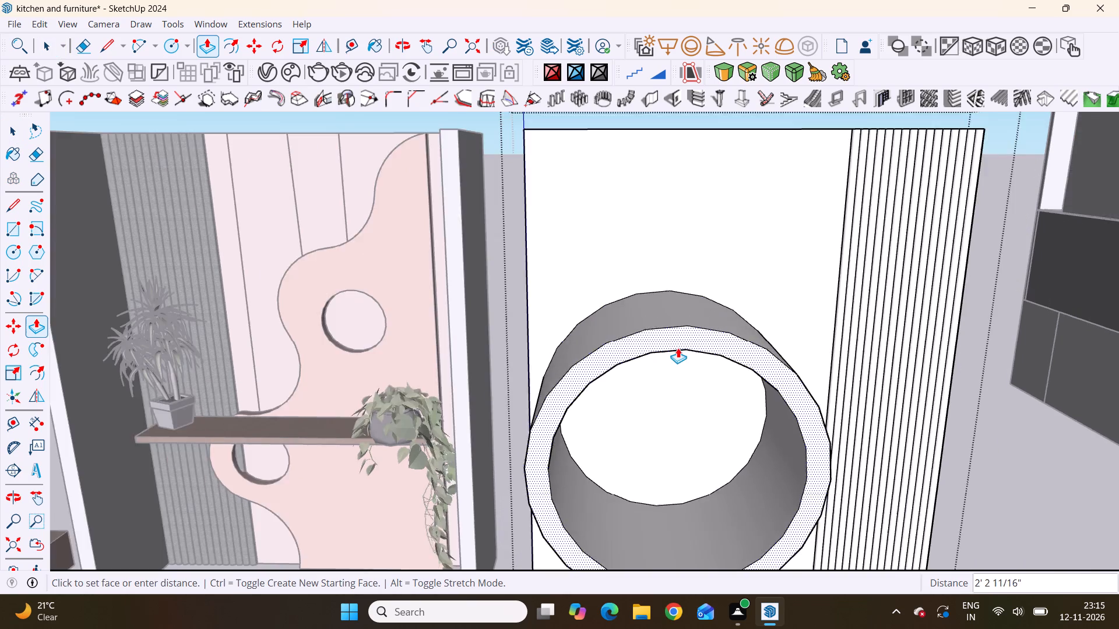
pyautogui.scroll(-3, 678, 348)
pyautogui.moveTo(684, 348); pyautogui.dragTo(473, 362, button='middle')
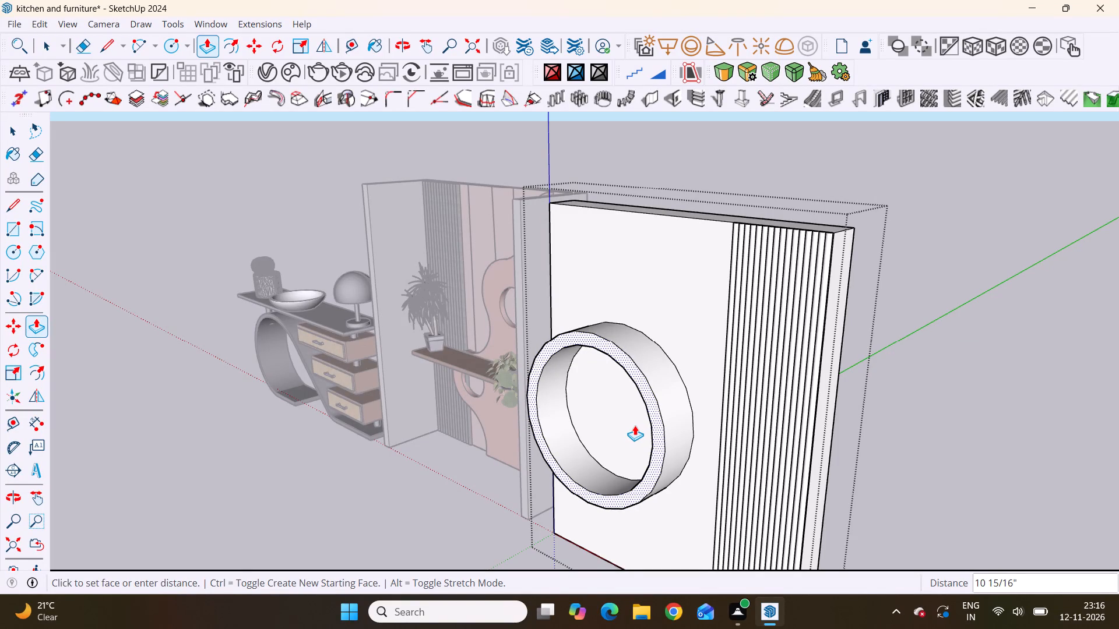
pyautogui.moveTo(635, 425); pyautogui.dragTo(579, 463, button='middle')
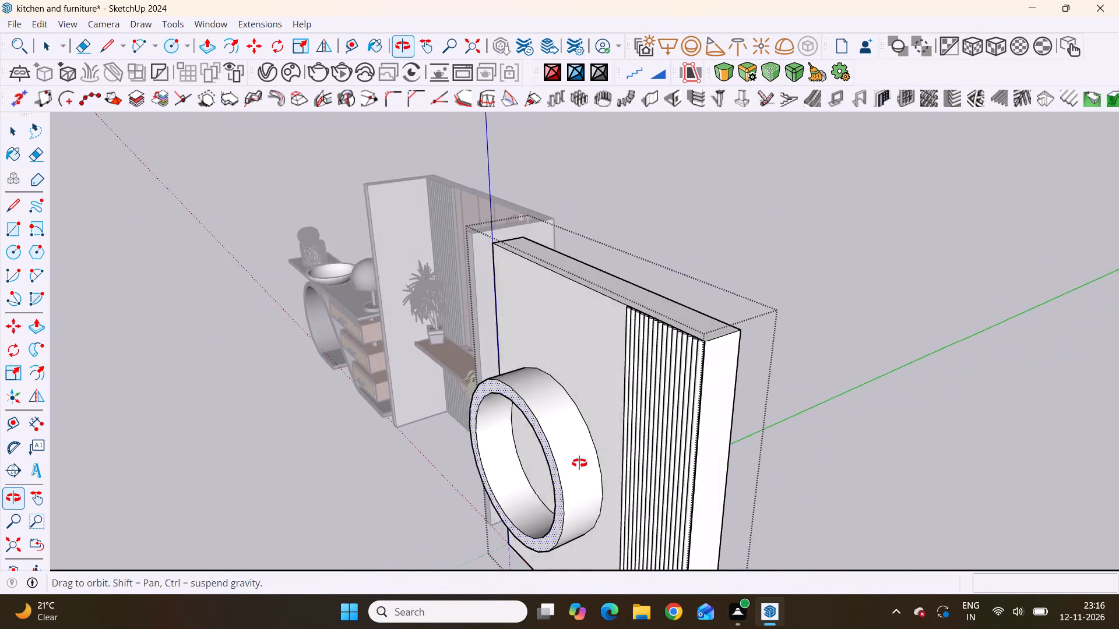
pyautogui.moveTo(579, 463); pyautogui.dragTo(645, 441, button='middle')
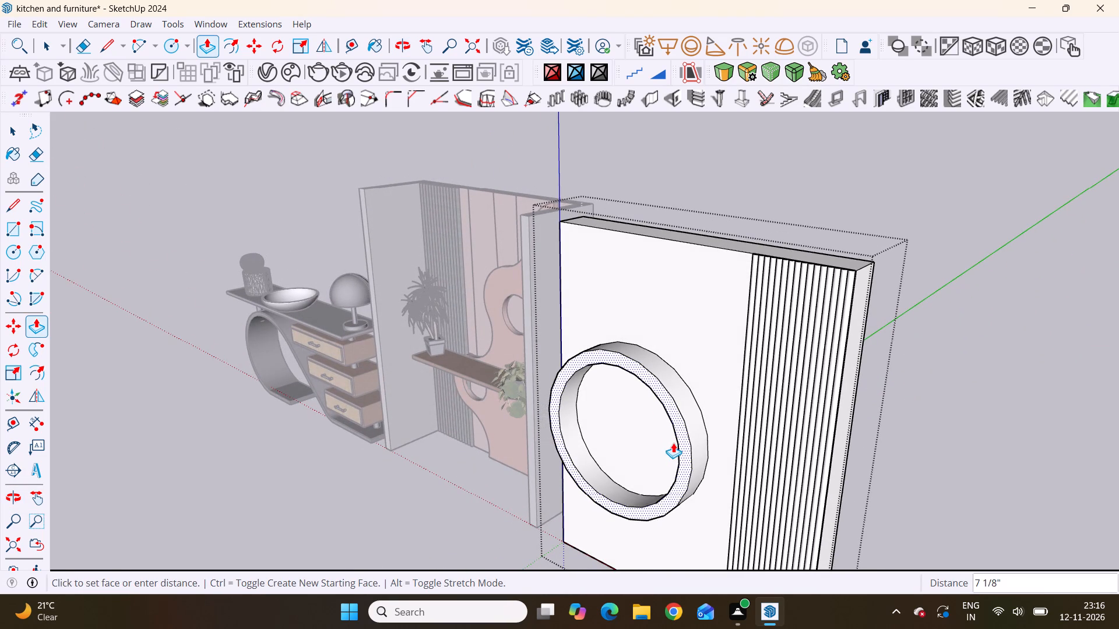
pyautogui.click(670, 443)
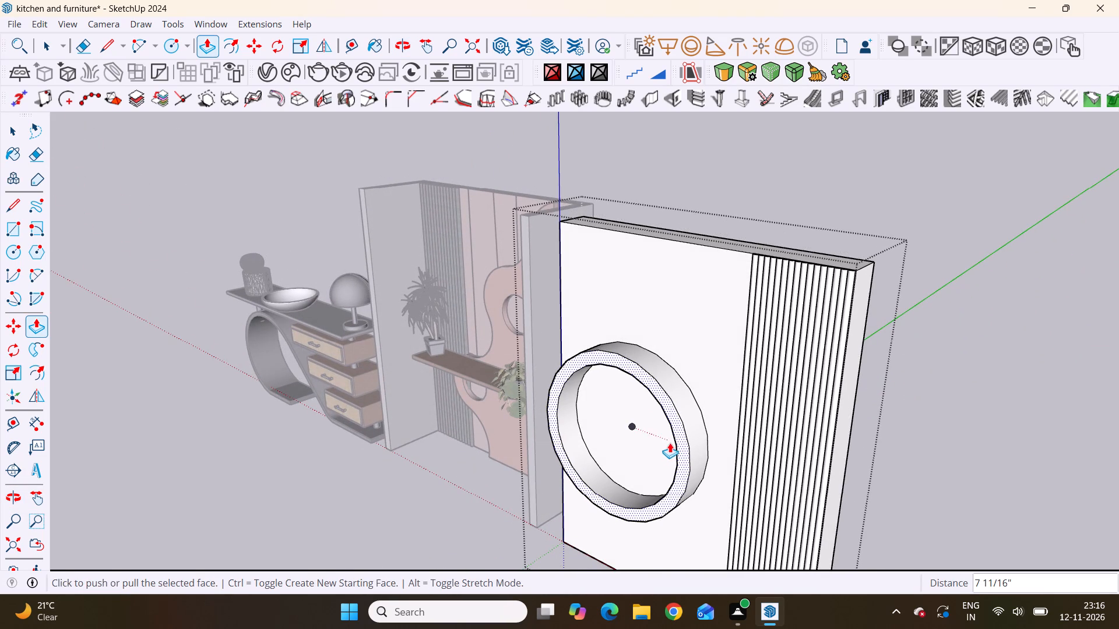
pyautogui.scroll(-8, 575, 412)
pyautogui.moveTo(579, 451); pyautogui.dragTo(810, 363, button='middle')
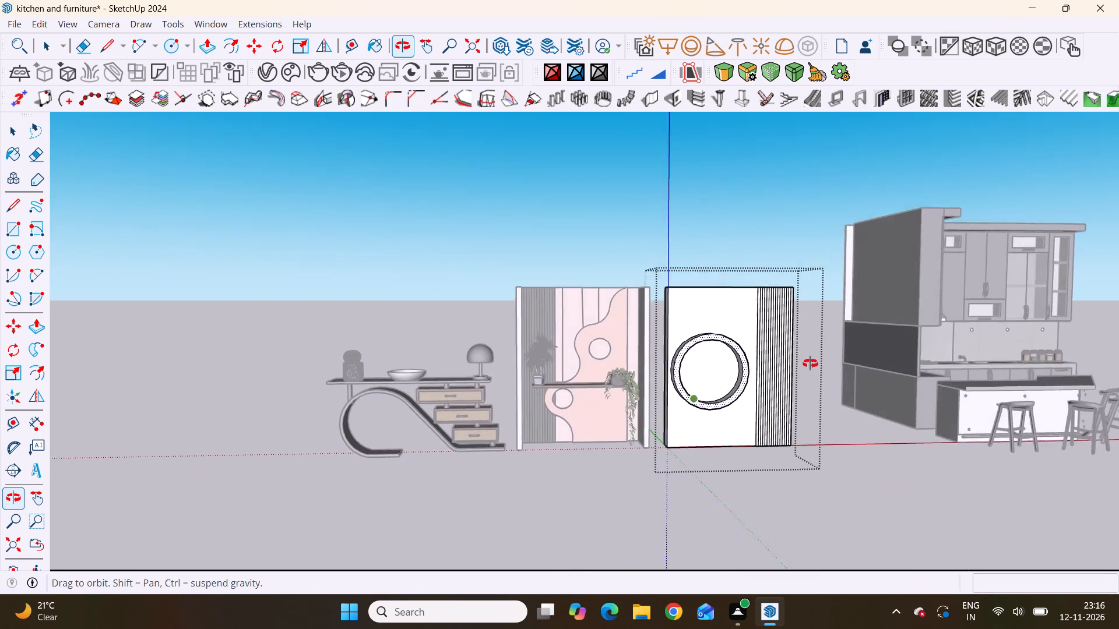
pyautogui.moveTo(810, 363); pyautogui.dragTo(743, 395, button='middle')
pyautogui.press('space')
pyautogui.click(835, 354)
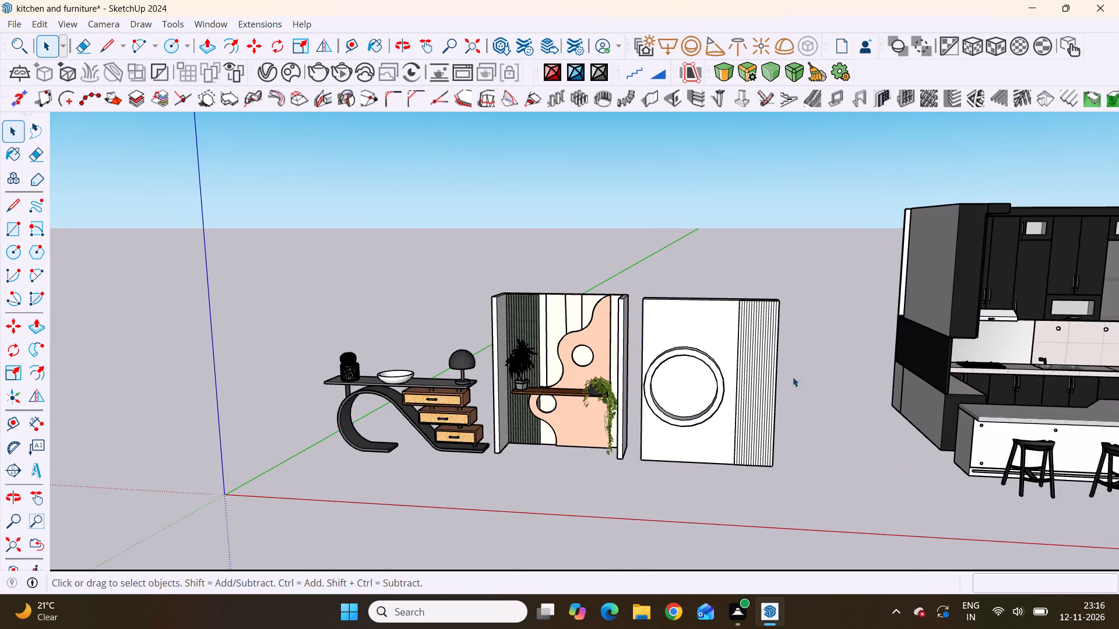
# Examine the raised ring and the fluted panel from above and from the front.
pyautogui.scroll(13, 719, 390)
pyautogui.moveTo(738, 359); pyautogui.dragTo(831, 563, button='middle')
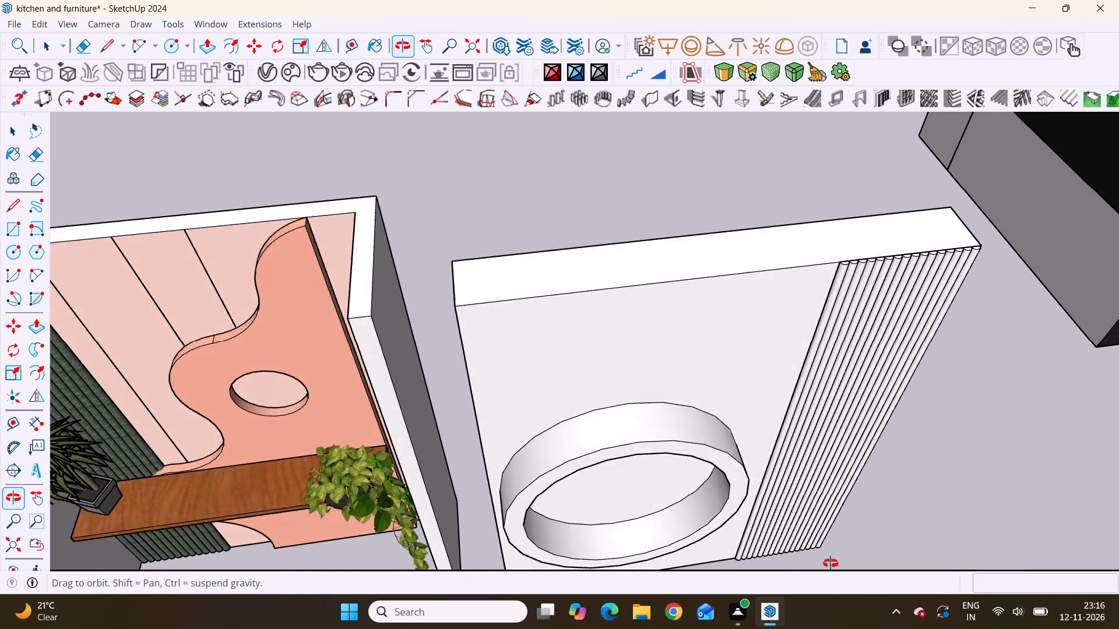
pyautogui.moveTo(831, 563); pyautogui.dragTo(736, 402, button='middle')
pyautogui.scroll(-3, 736, 402)
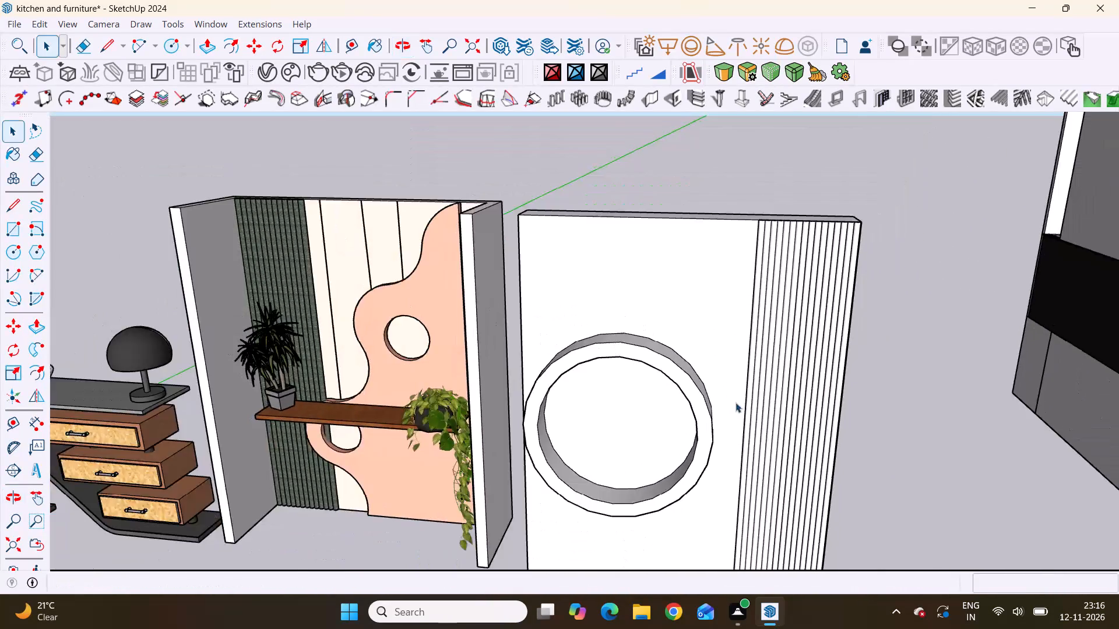
pyautogui.scroll(-5, 736, 402)
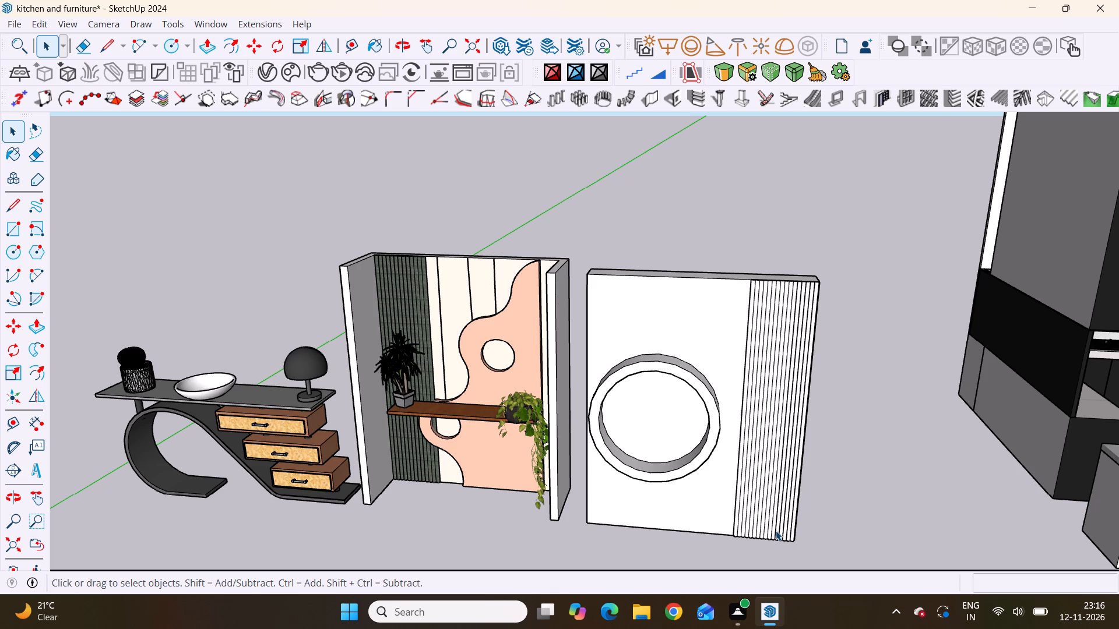
pyautogui.scroll(3, 776, 531)
pyautogui.moveTo(747, 507); pyautogui.dragTo(819, 457, button='middle')
pyautogui.scroll(1, 819, 457)
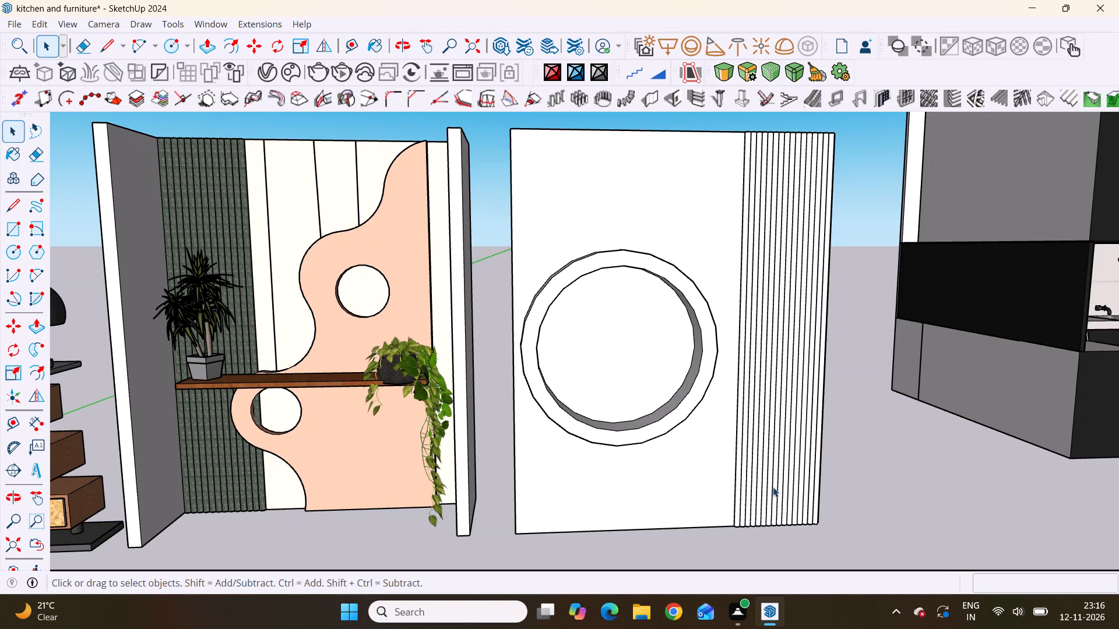
# Draw an upright rectangle about 1' 7 15/16" by 4 5/8" across the lower part of the panel's fluting.
pyautogui.press('r')
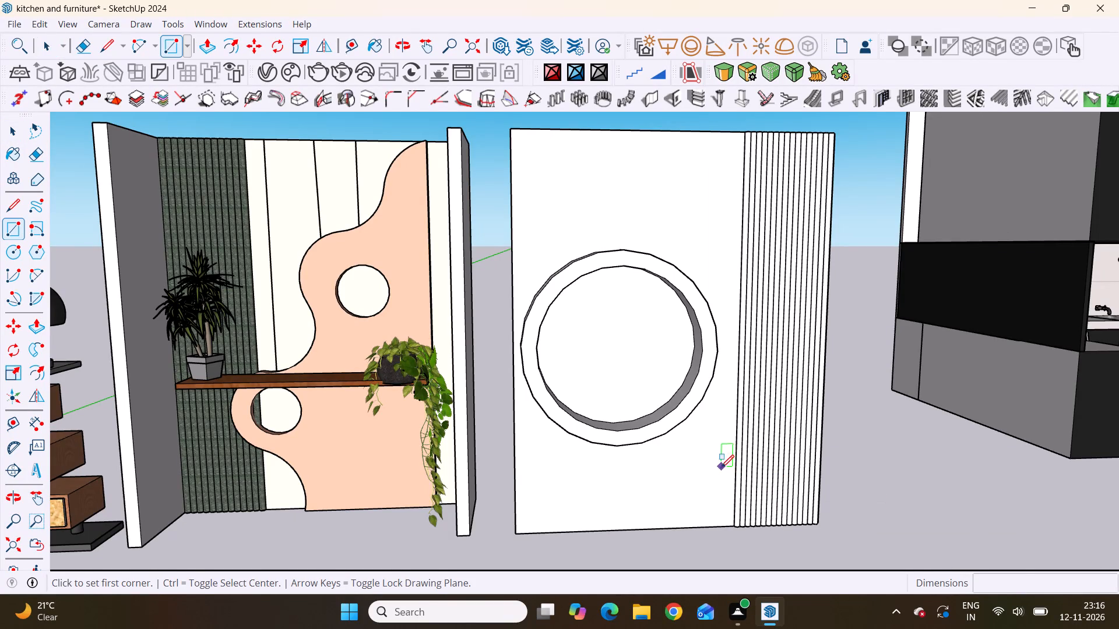
pyautogui.scroll(4, 726, 467)
pyautogui.press('Left')
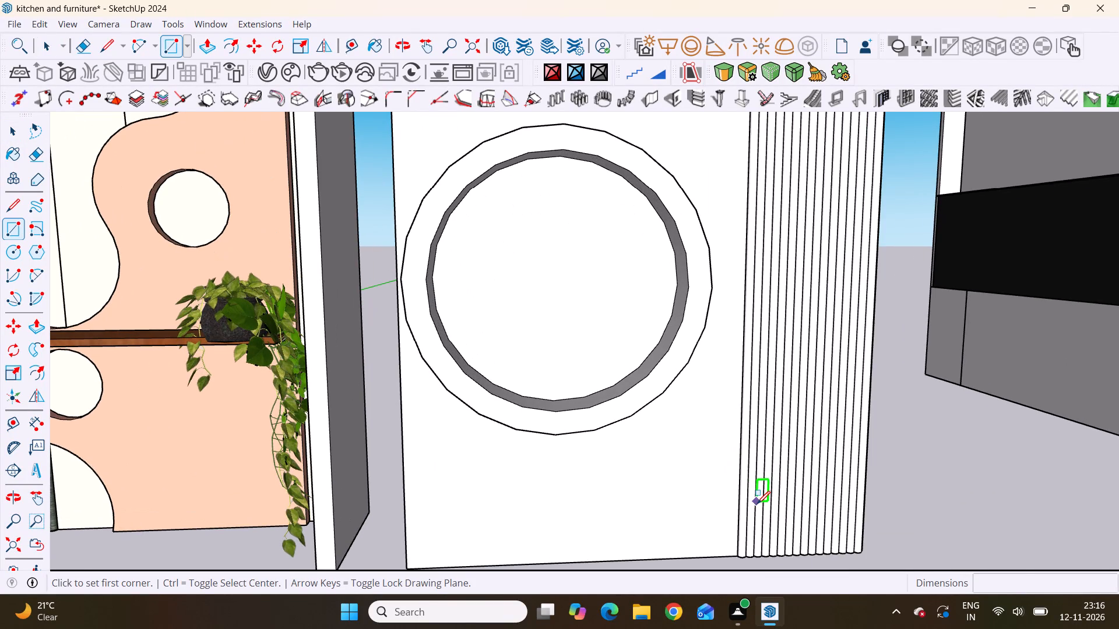
pyautogui.press('Up')
pyautogui.scroll(-4, 744, 492)
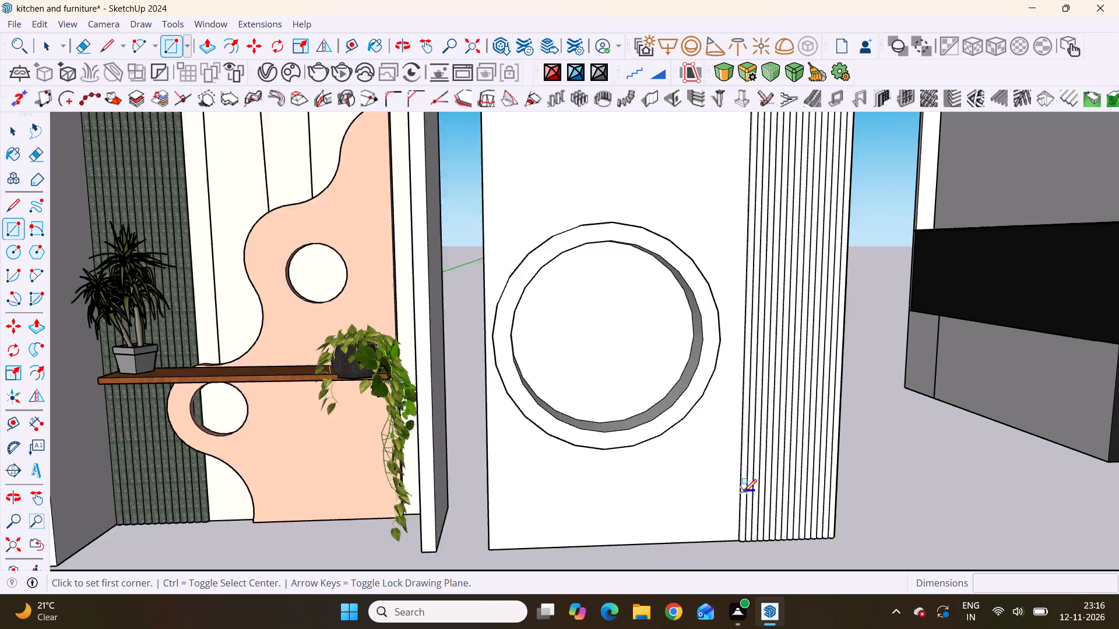
pyautogui.scroll(-4, 744, 492)
pyautogui.scroll(4, 745, 504)
pyautogui.moveTo(854, 491); pyautogui.dragTo(790, 510, button='middle')
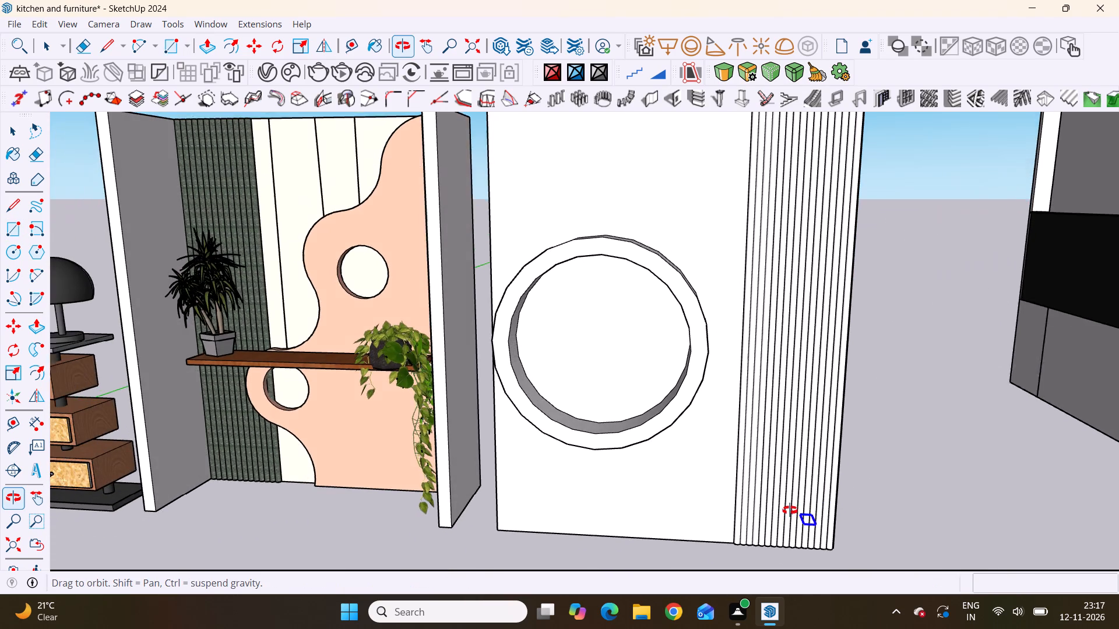
pyautogui.moveTo(790, 510); pyautogui.dragTo(784, 510, button='middle')
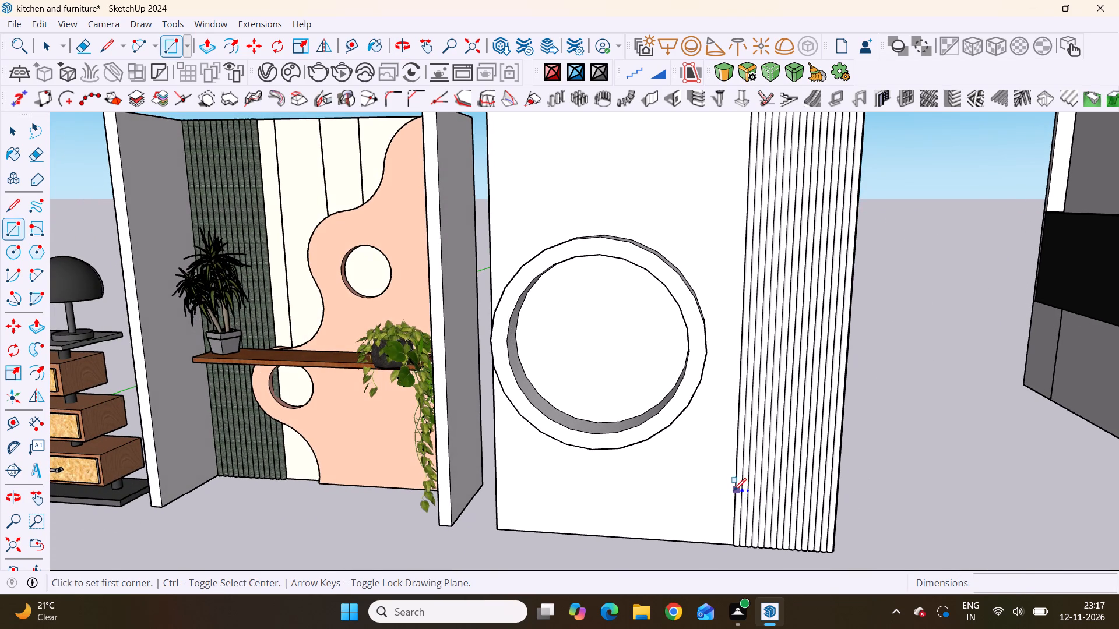
pyautogui.scroll(1, 734, 490)
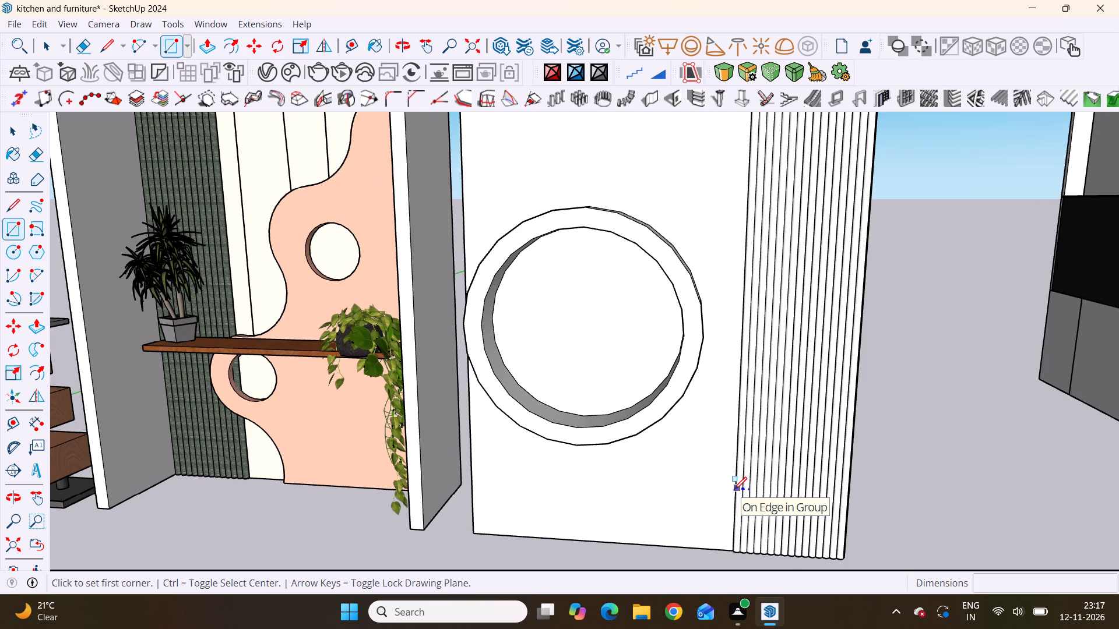
pyautogui.scroll(-4, 734, 489)
pyautogui.moveTo(754, 493); pyautogui.dragTo(784, 500, button='middle')
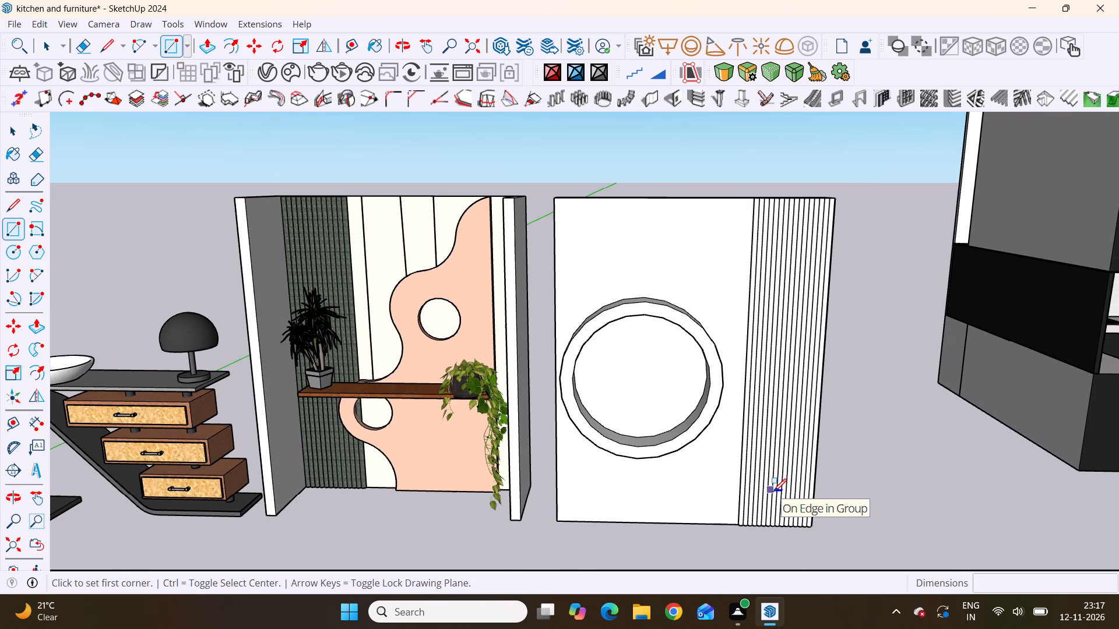
pyautogui.scroll(4, 773, 492)
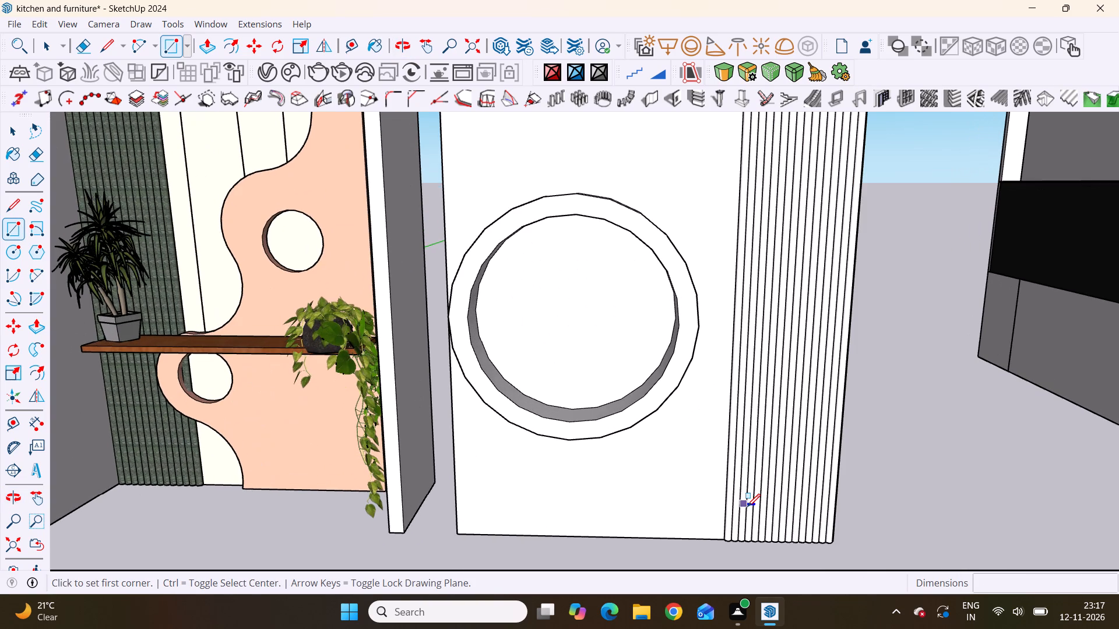
pyautogui.scroll(2, 737, 532)
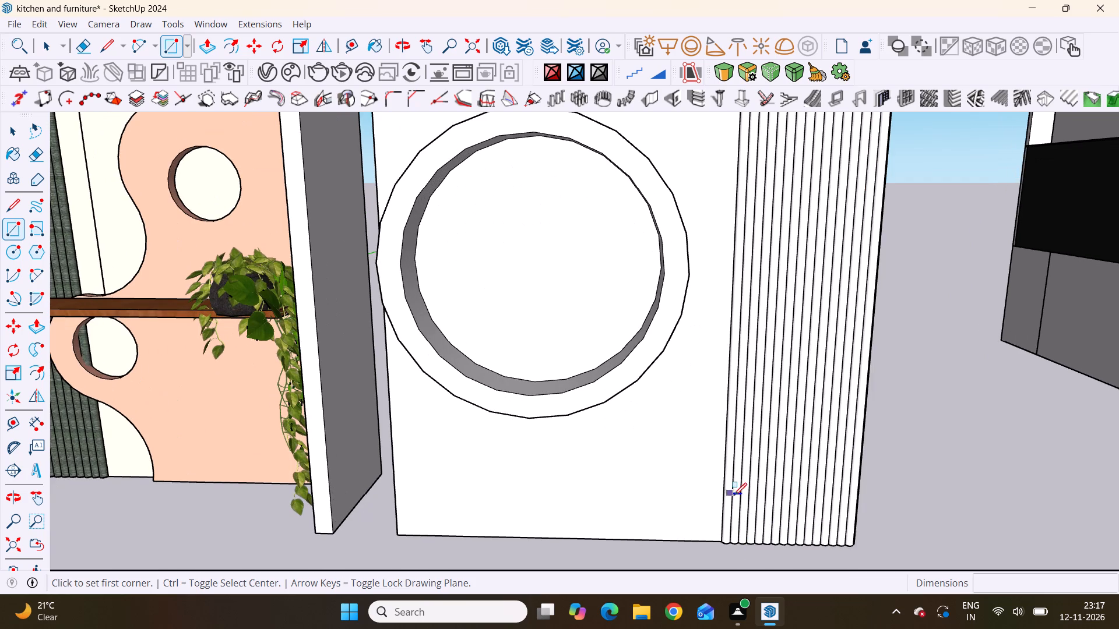
pyautogui.click(728, 465)
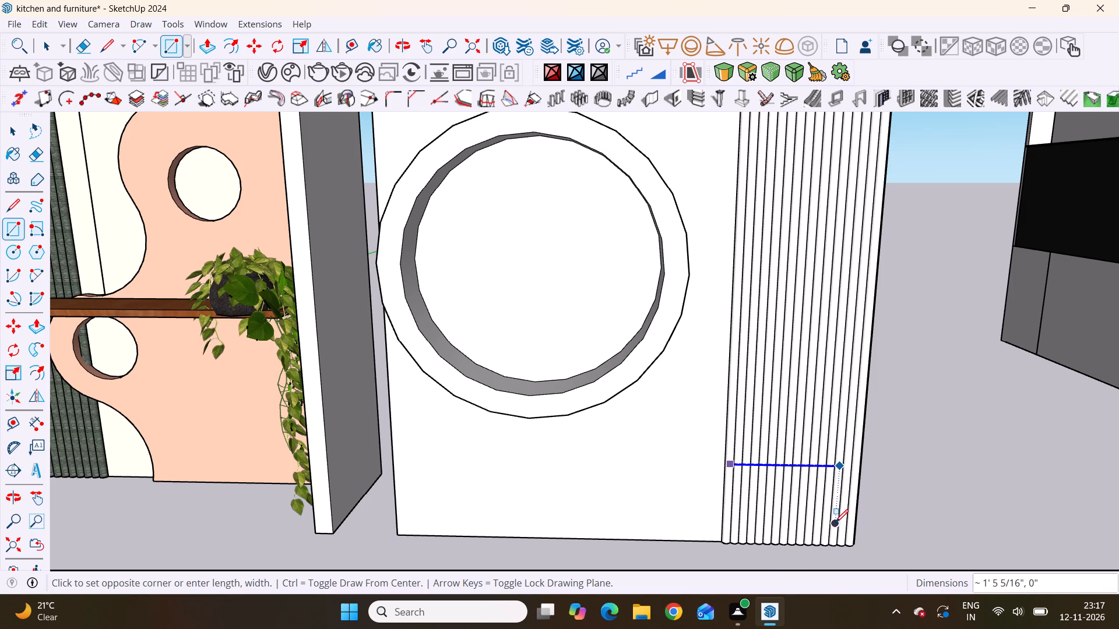
pyautogui.scroll(4, 849, 478)
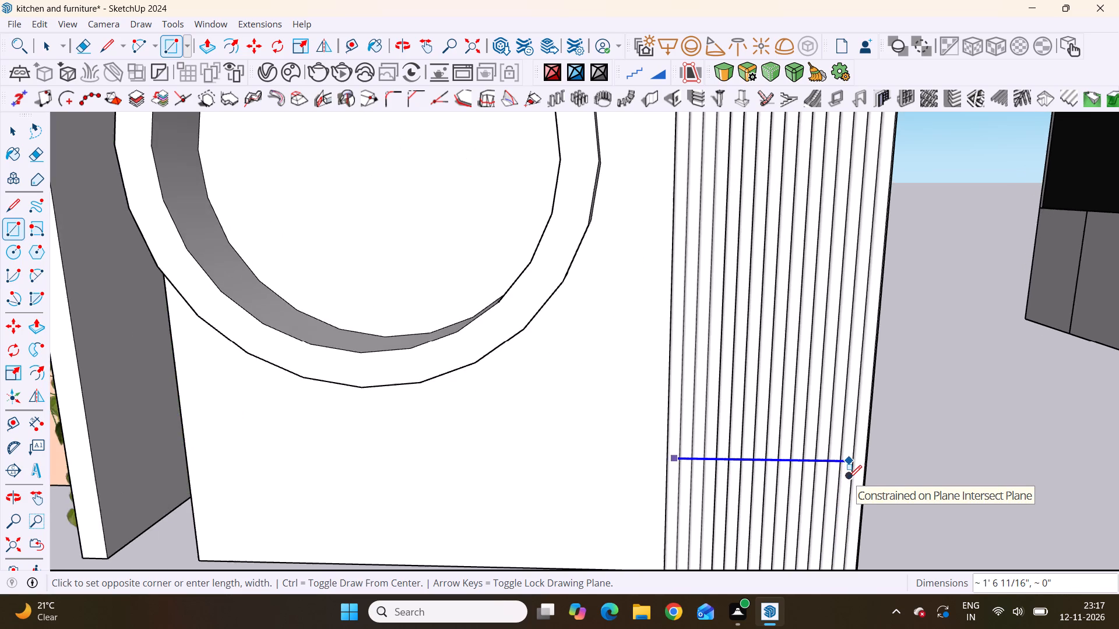
pyautogui.scroll(2, 849, 478)
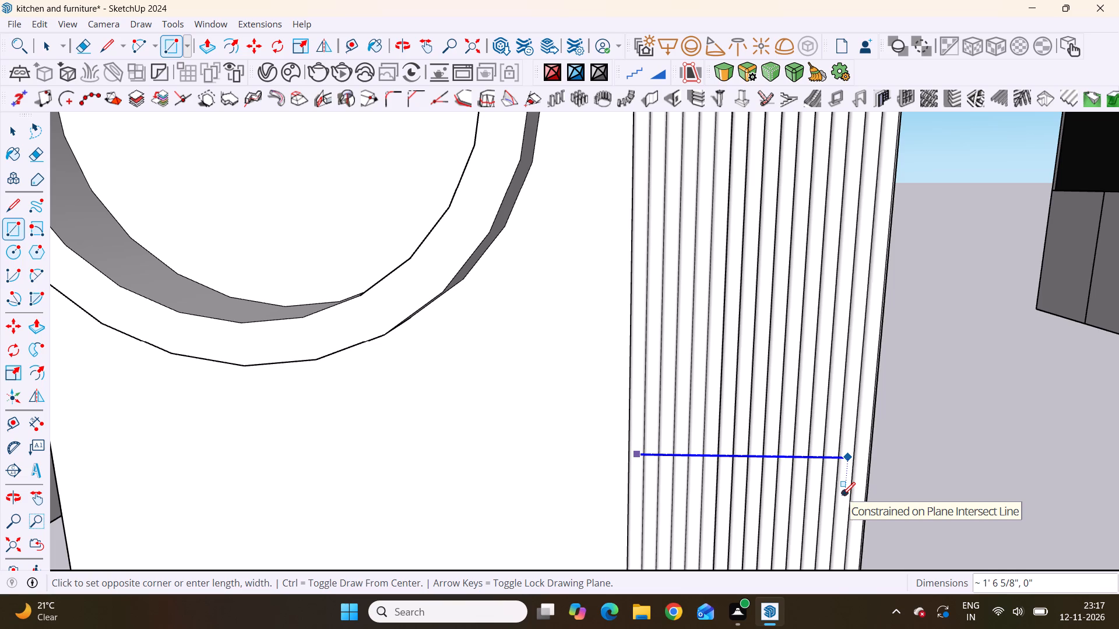
pyautogui.scroll(-8, 838, 486)
pyautogui.scroll(1, 838, 486)
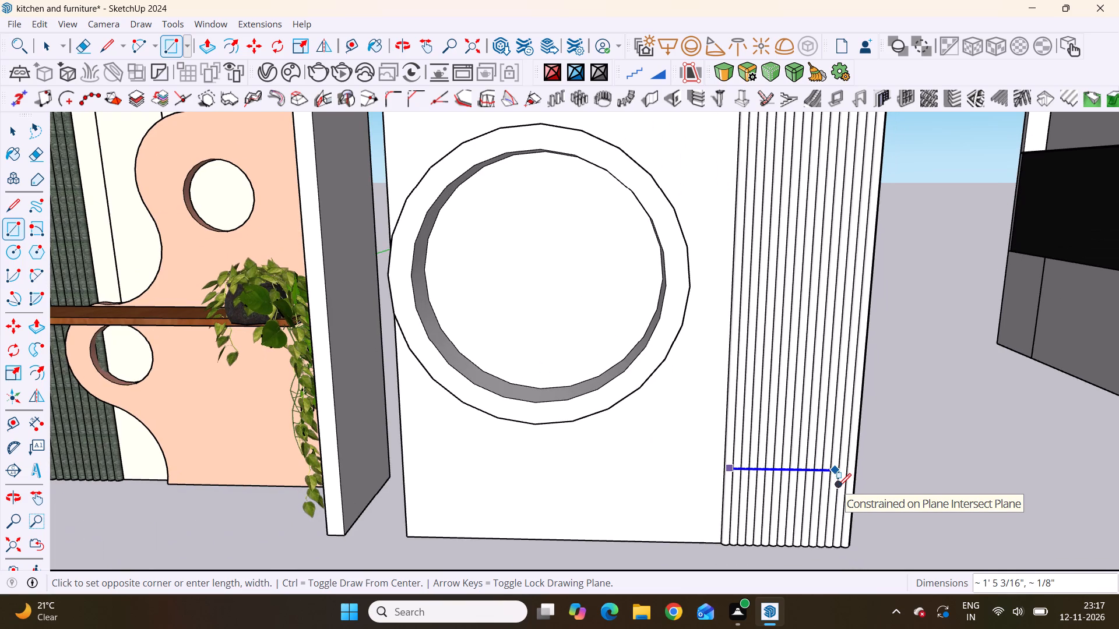
pyautogui.scroll(-8, 838, 486)
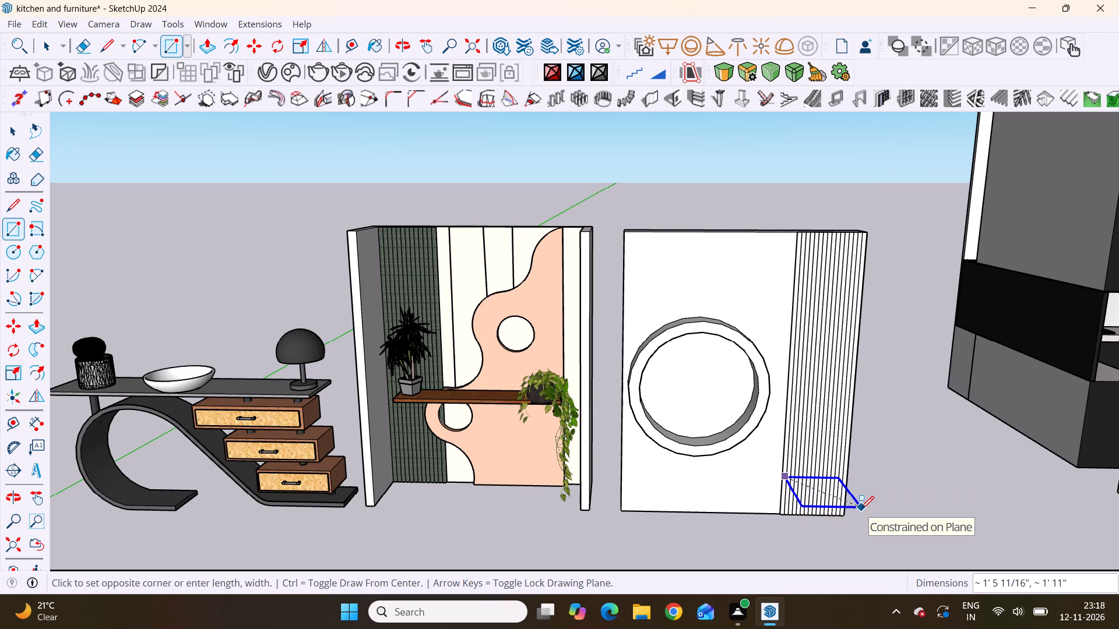
pyautogui.press('Left')
pyautogui.scroll(12, 842, 490)
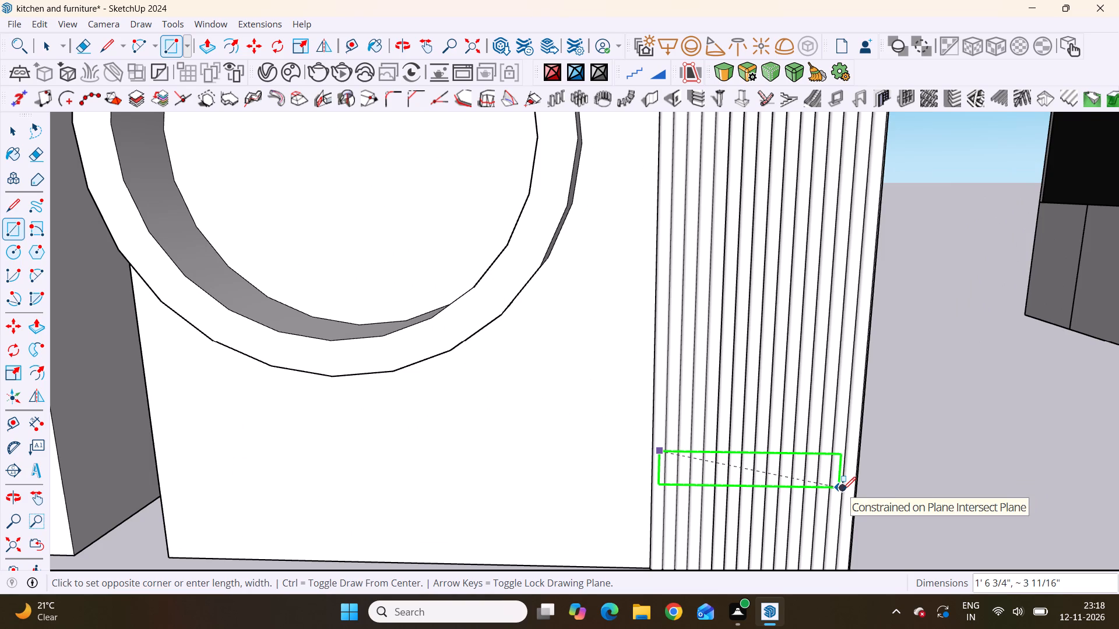
pyautogui.click(853, 497)
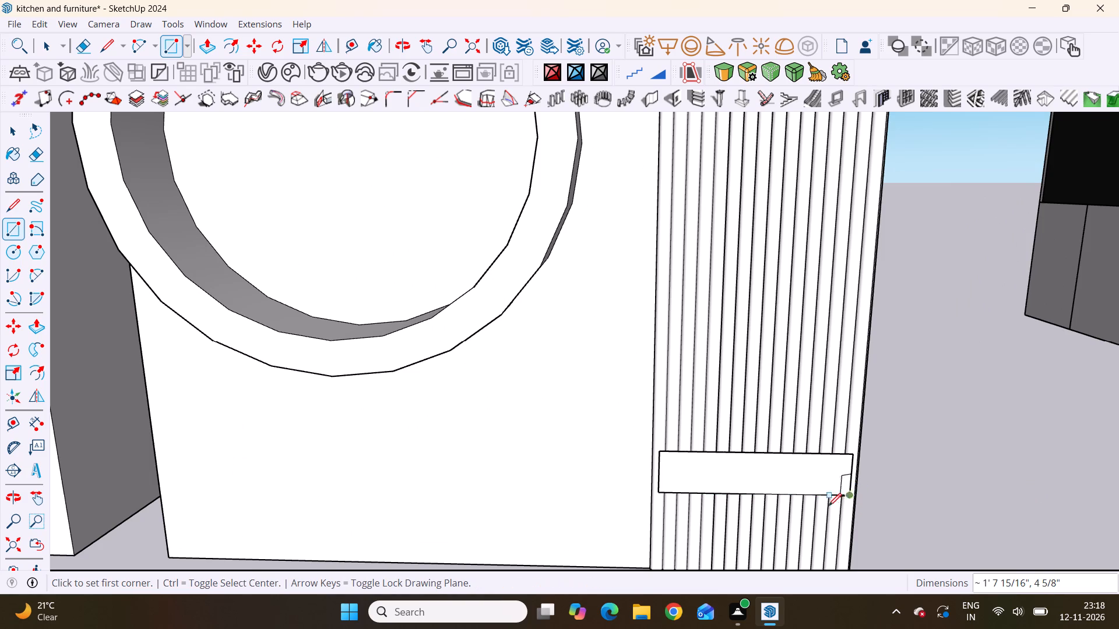
# Make the rectangle across the lower fluting, including its edges, into a group.
pyautogui.scroll(-10, 706, 503)
pyautogui.moveTo(777, 511); pyautogui.dragTo(691, 571, button='middle')
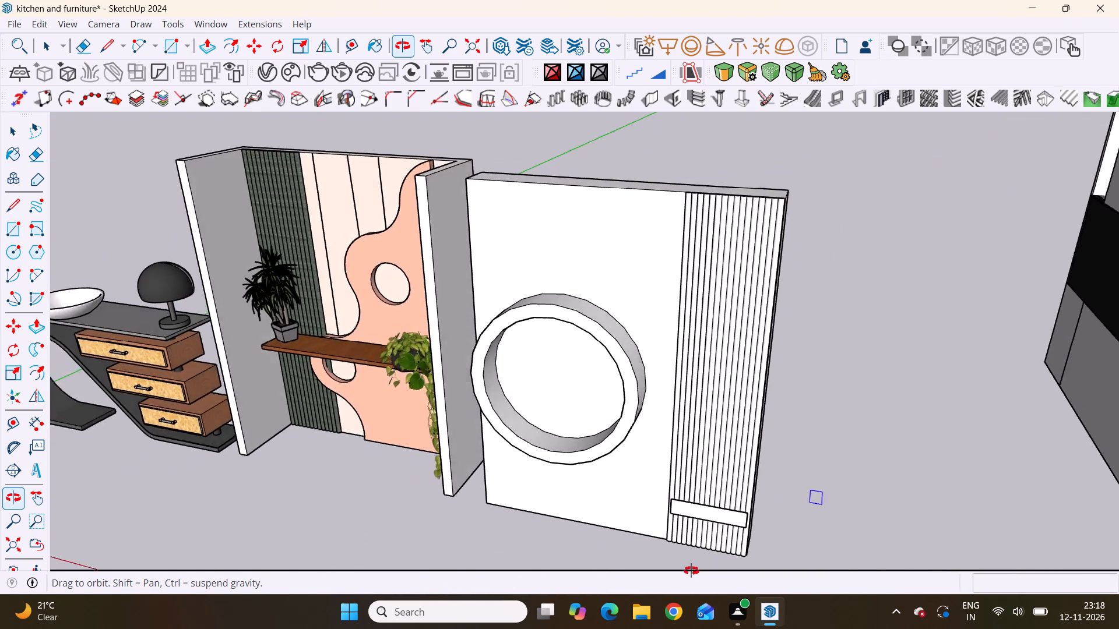
pyautogui.moveTo(691, 571); pyautogui.dragTo(763, 500, button='middle')
pyautogui.press('space')
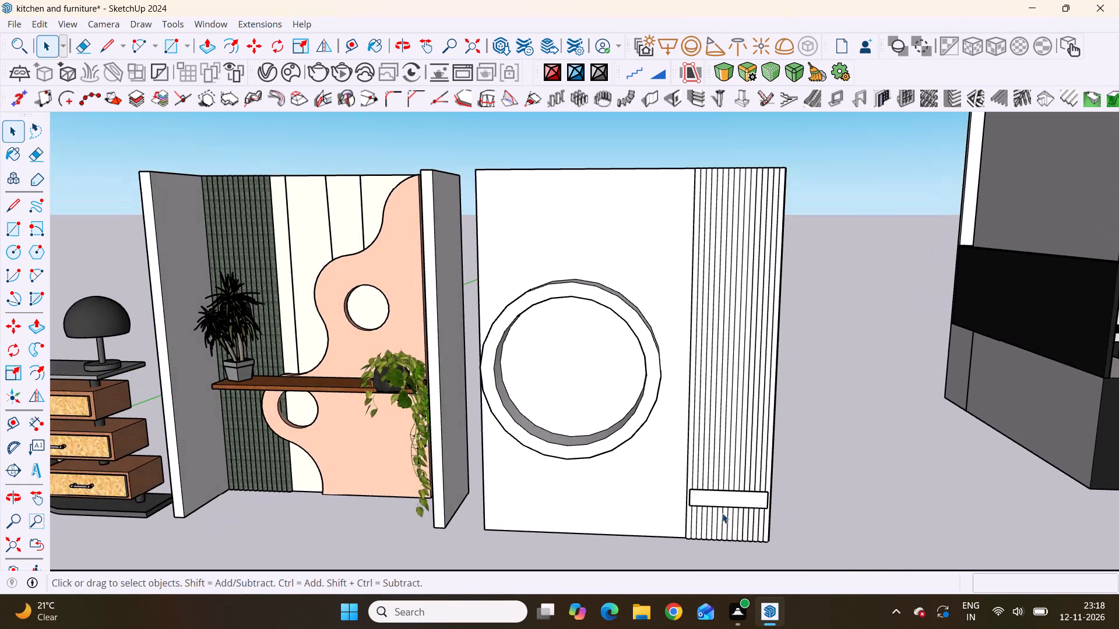
pyautogui.click(747, 490)
pyautogui.doubleClick(743, 500)
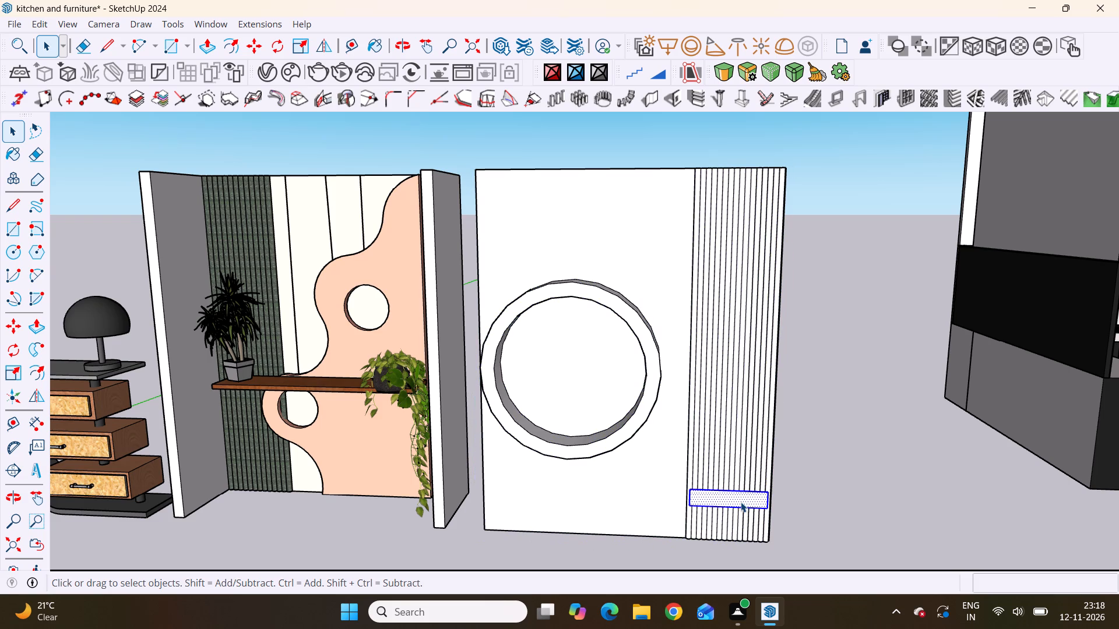
pyautogui.scroll(9, 741, 502)
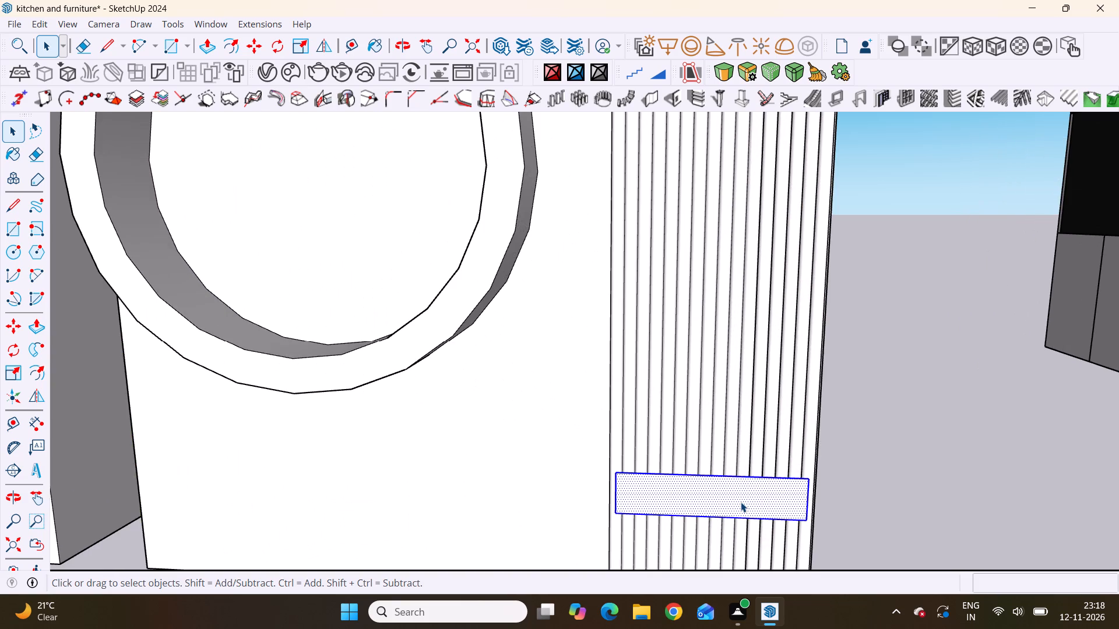
pyautogui.rightClick(741, 502)
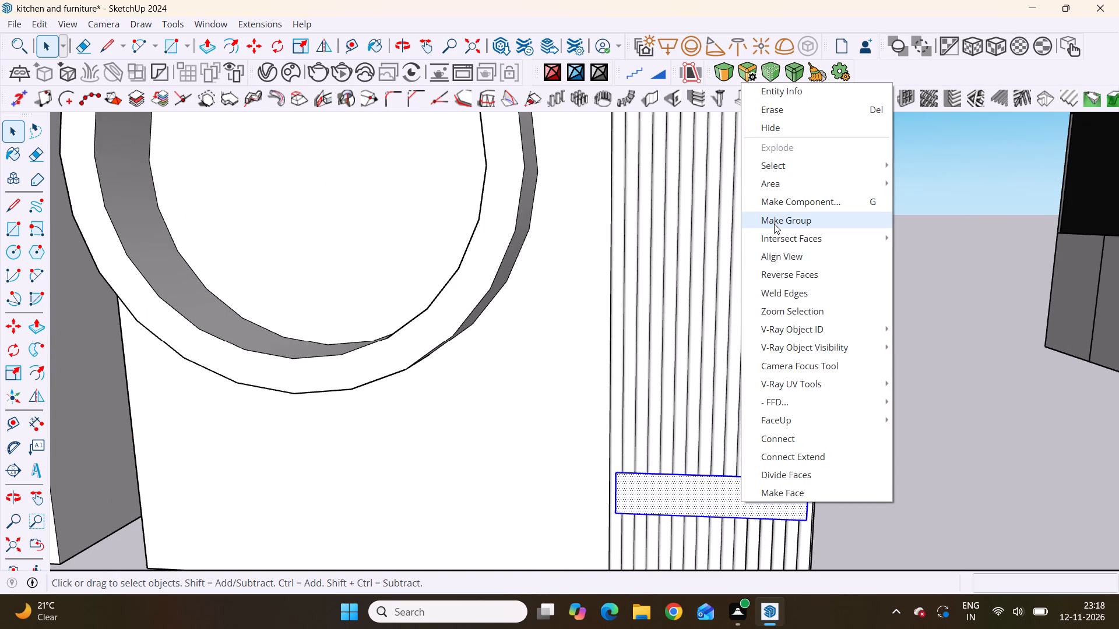
pyautogui.click(774, 224)
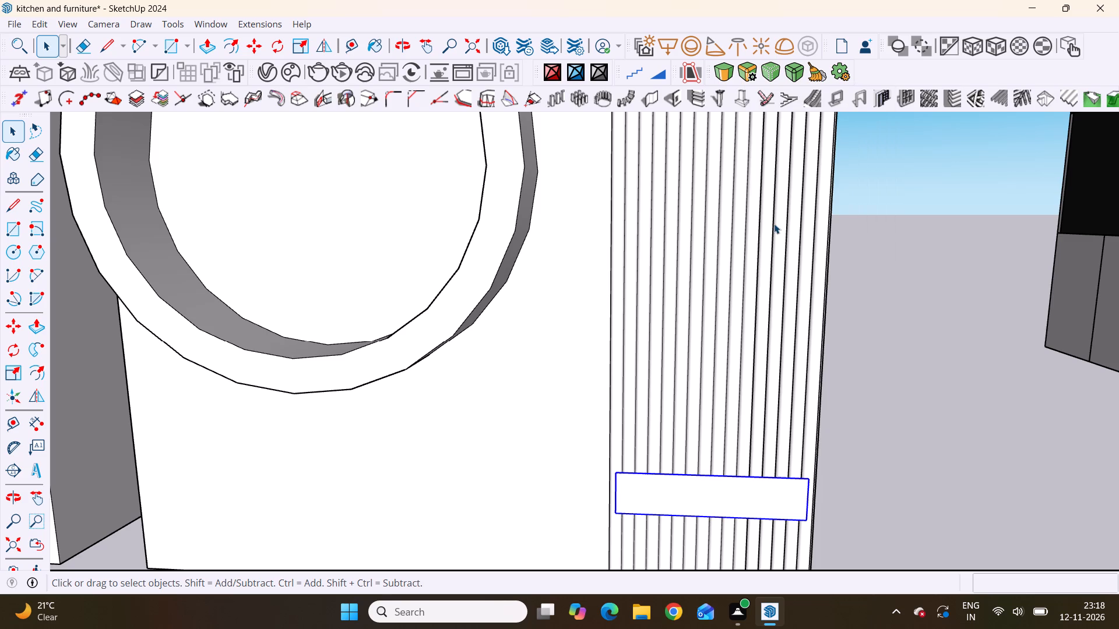
# Open the rectangle's group and Push/Pull its front face about 11 15/16" outward from the fluting to form a projecting block.
pyautogui.scroll(-7, 738, 437)
pyautogui.moveTo(756, 467); pyautogui.dragTo(671, 522, button='middle')
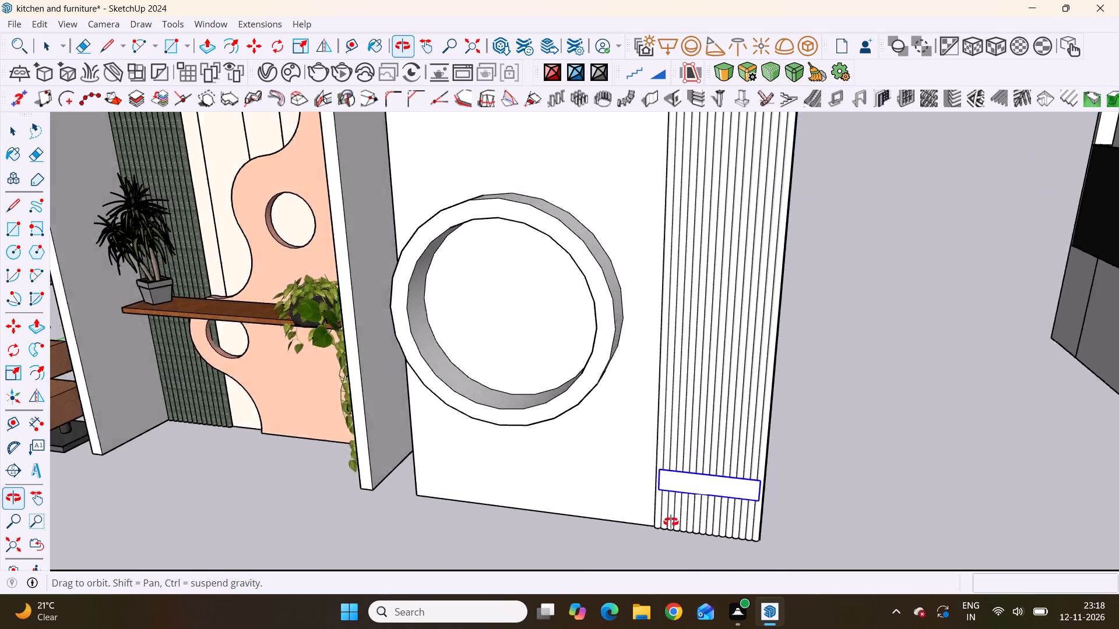
pyautogui.moveTo(671, 522); pyautogui.dragTo(614, 528, button='middle')
pyautogui.scroll(7, 614, 528)
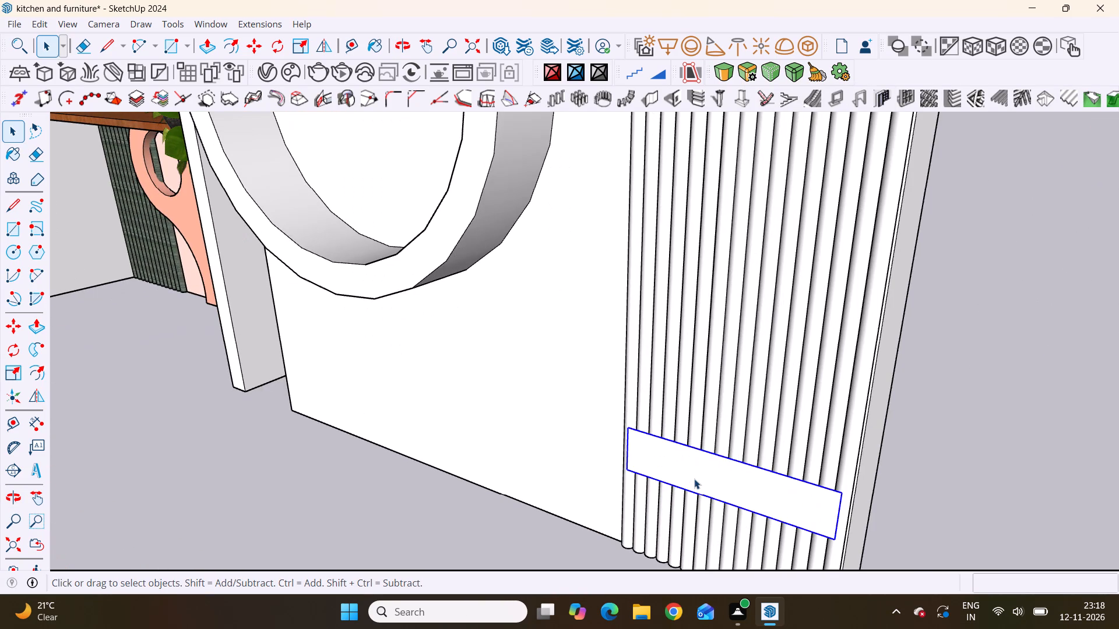
pyautogui.doubleClick(694, 479)
pyautogui.doubleClick(696, 478)
pyautogui.click(696, 478)
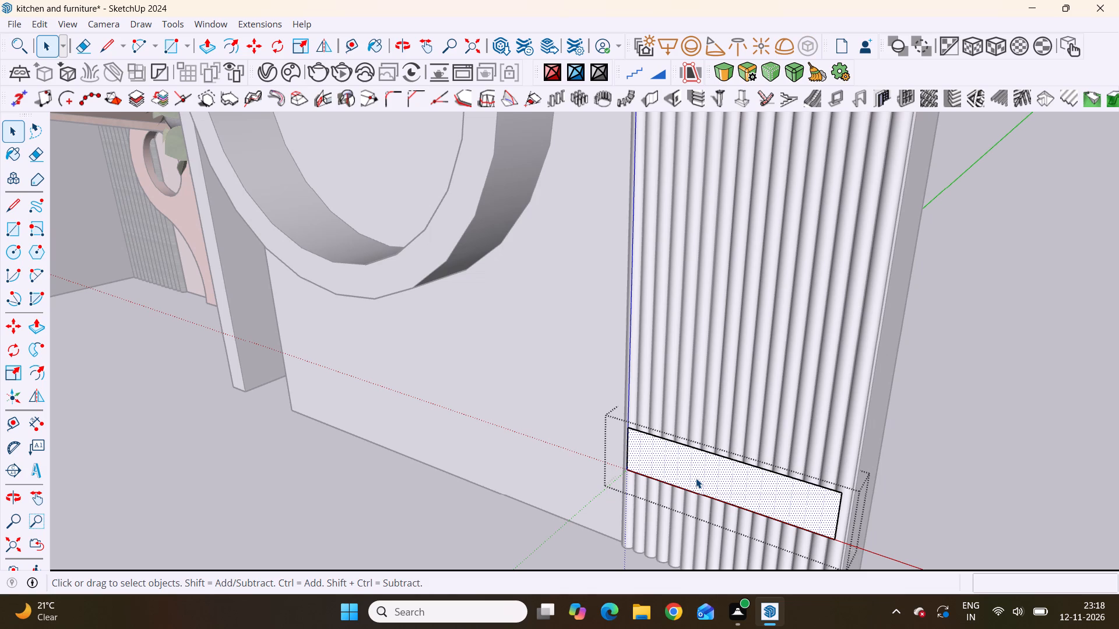
pyautogui.press('p')
pyautogui.click(696, 478)
pyautogui.scroll(-5, 710, 476)
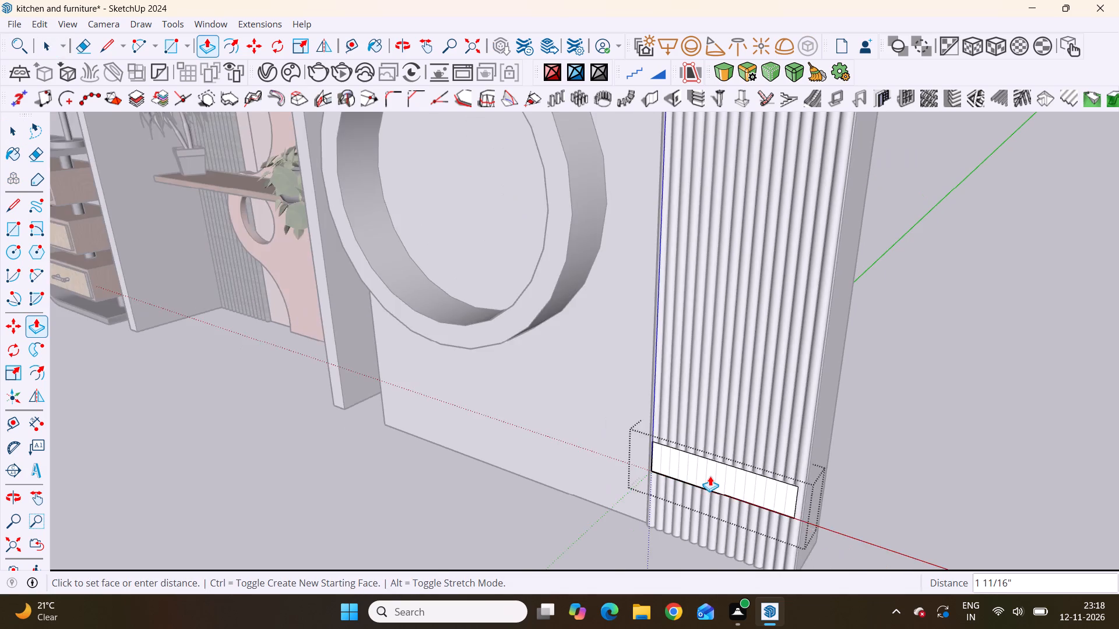
pyautogui.scroll(-2, 710, 476)
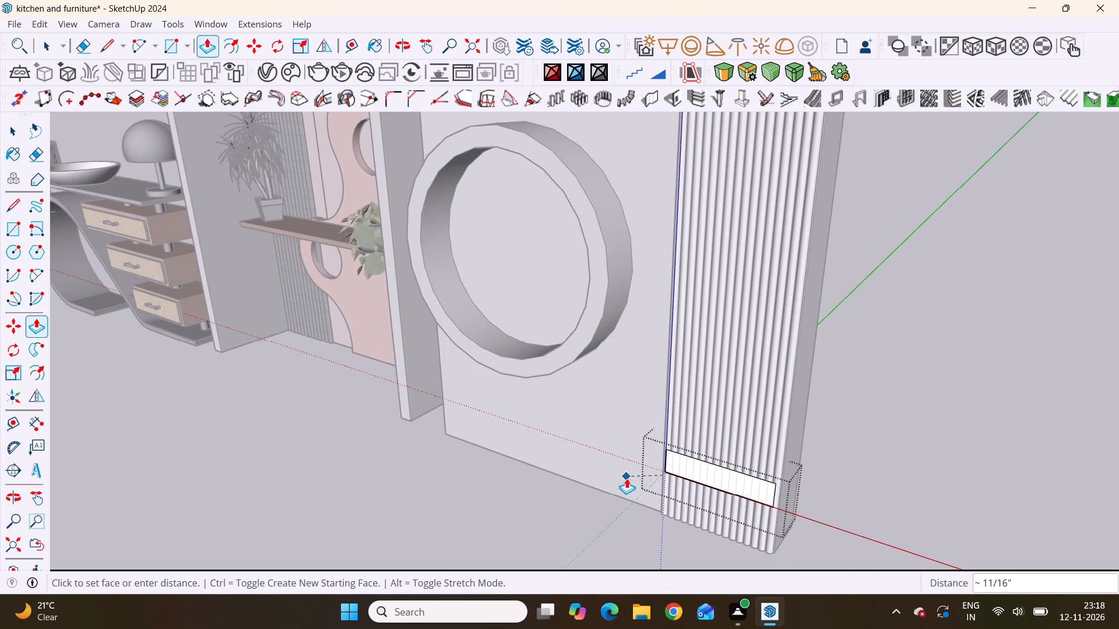
pyautogui.scroll(-2, 582, 500)
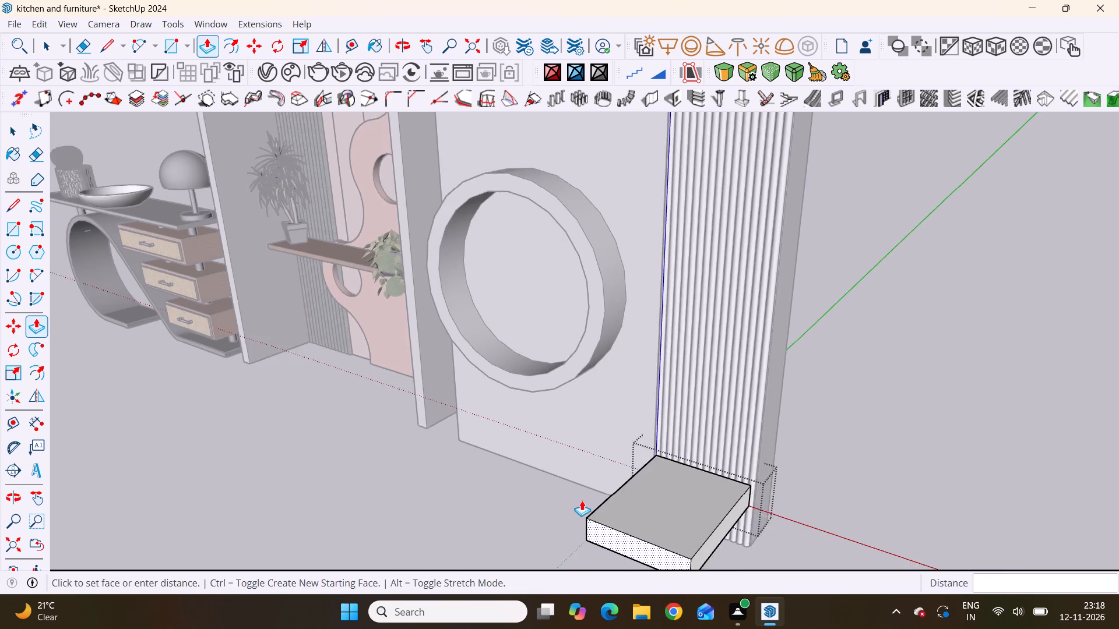
pyautogui.scroll(-2, 582, 500)
pyautogui.moveTo(596, 502); pyautogui.dragTo(718, 450, button='middle')
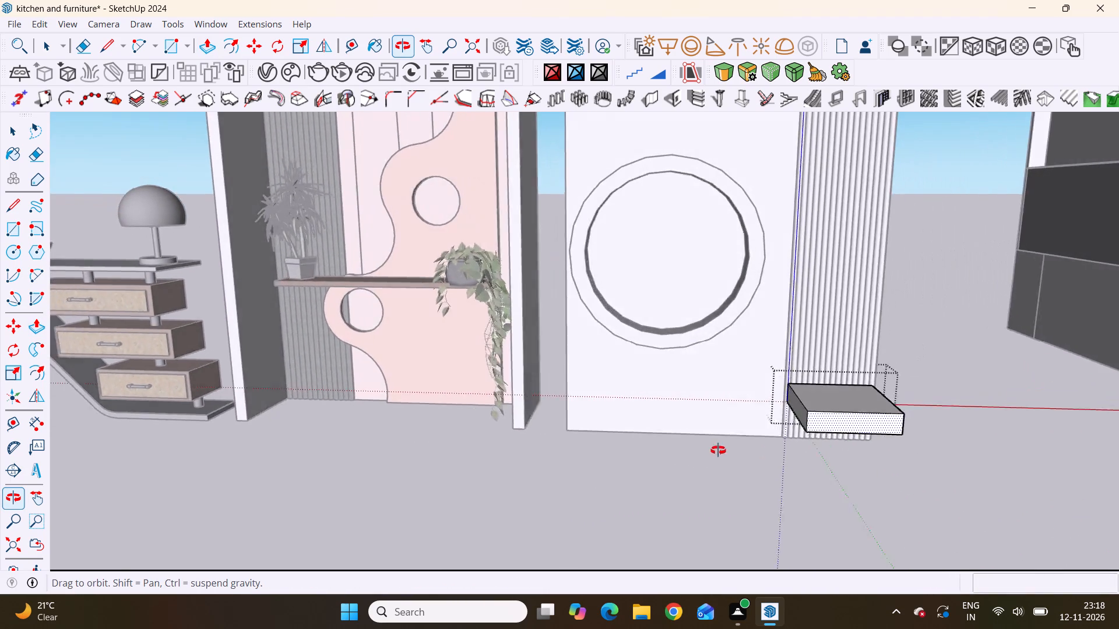
pyautogui.moveTo(718, 450); pyautogui.dragTo(665, 448, button='middle')
pyautogui.scroll(1, 665, 448)
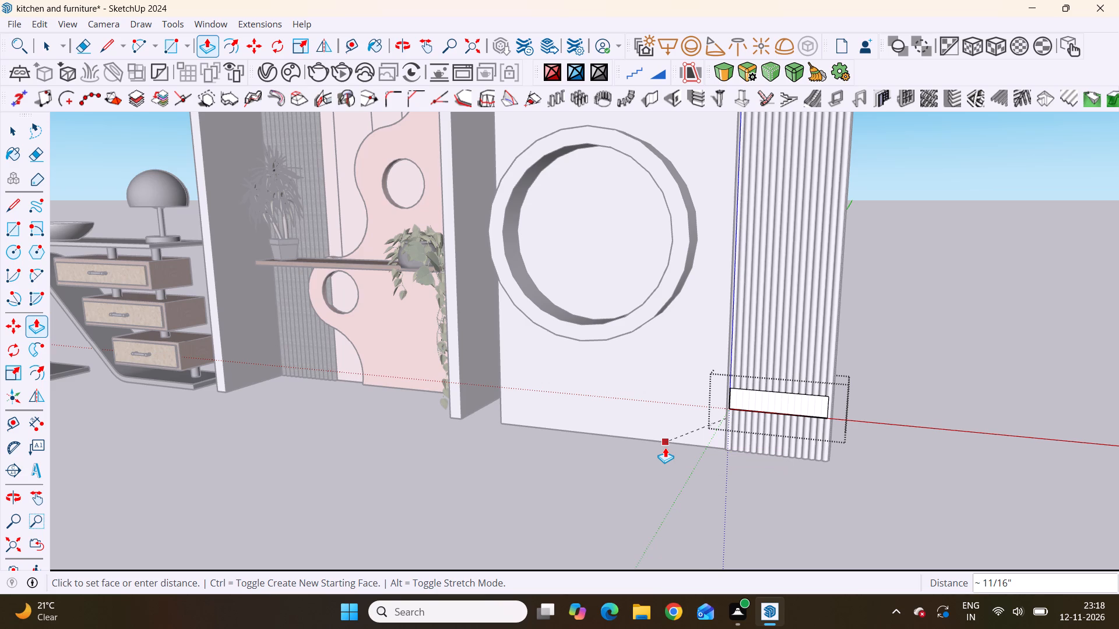
pyautogui.scroll(-1, 751, 453)
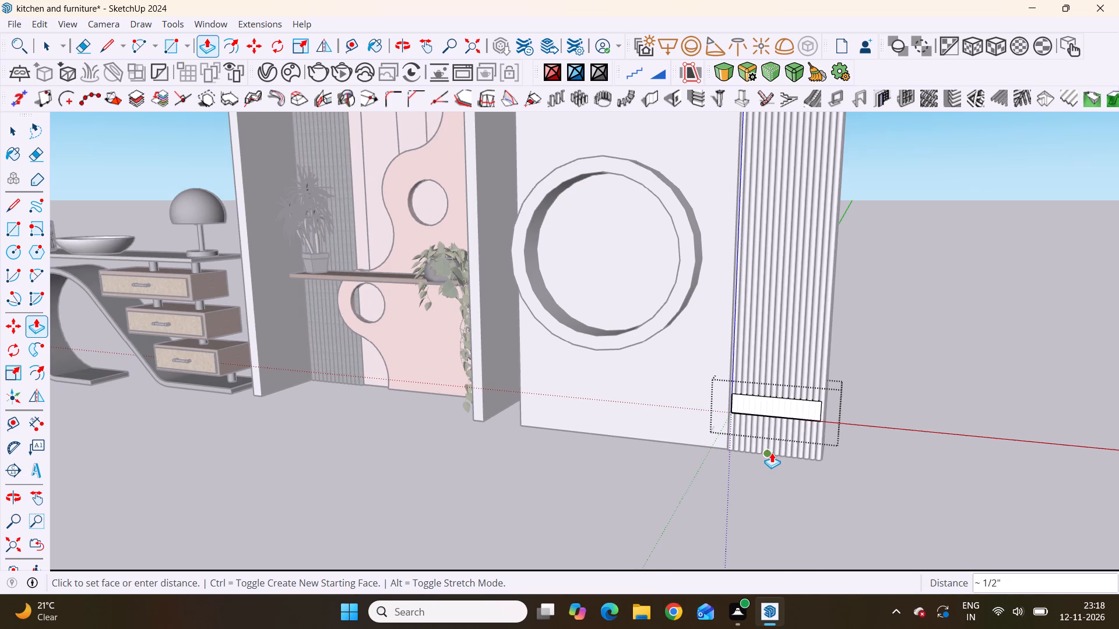
pyautogui.moveTo(761, 464); pyautogui.dragTo(590, 501, button='middle')
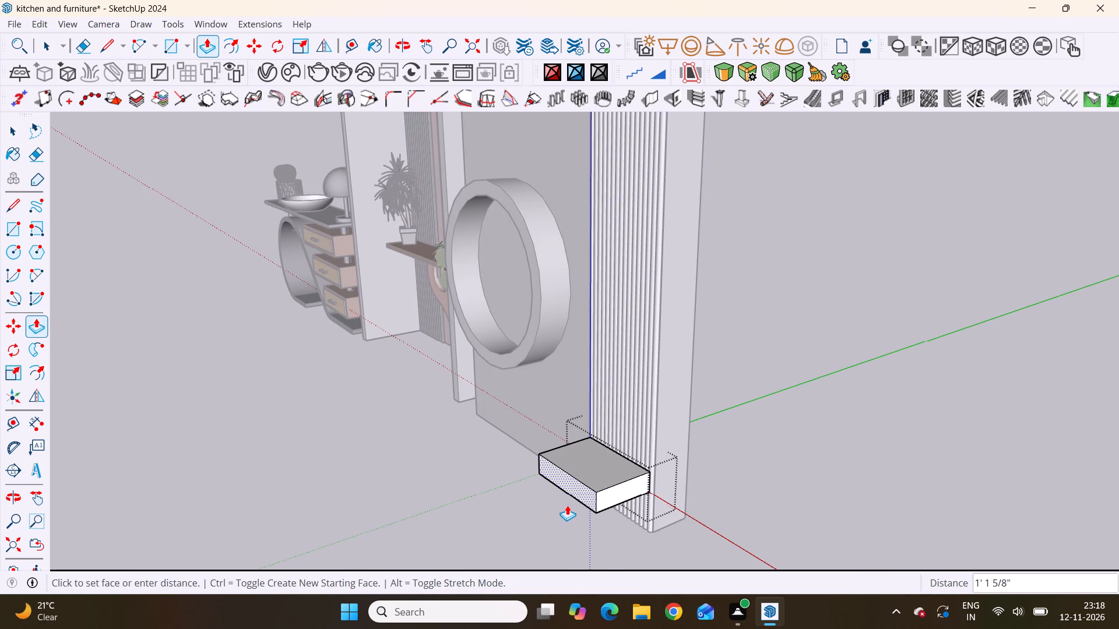
pyautogui.click(575, 507)
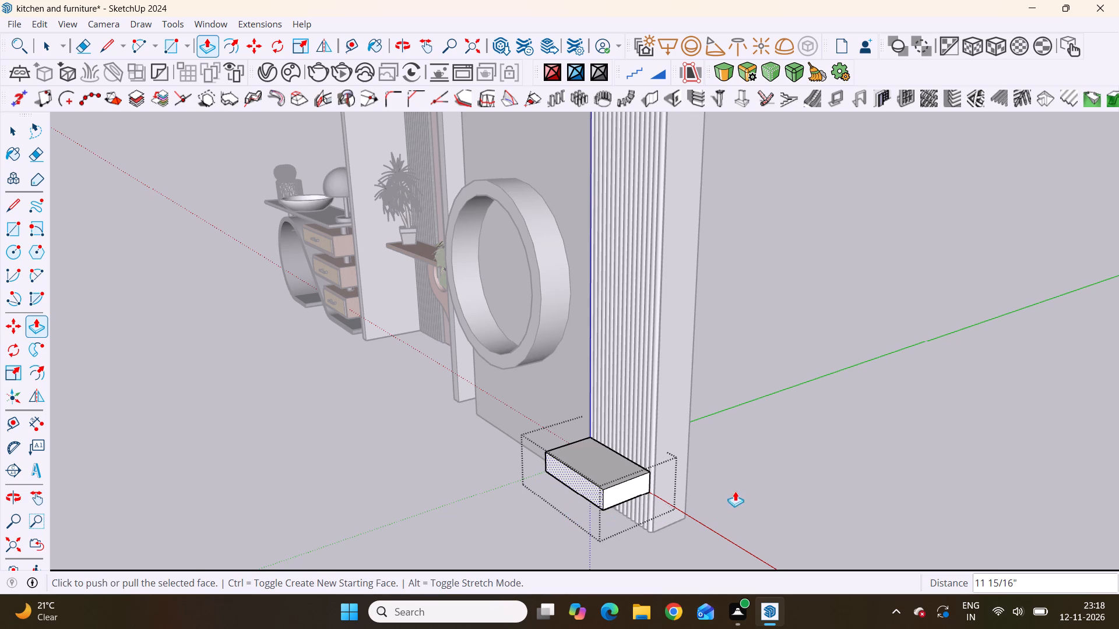
# Push/Pull the block's underside upward by about 3 1/2" to thin it into a shelf.
pyautogui.scroll(-11, 756, 418)
pyautogui.scroll(-9, 768, 505)
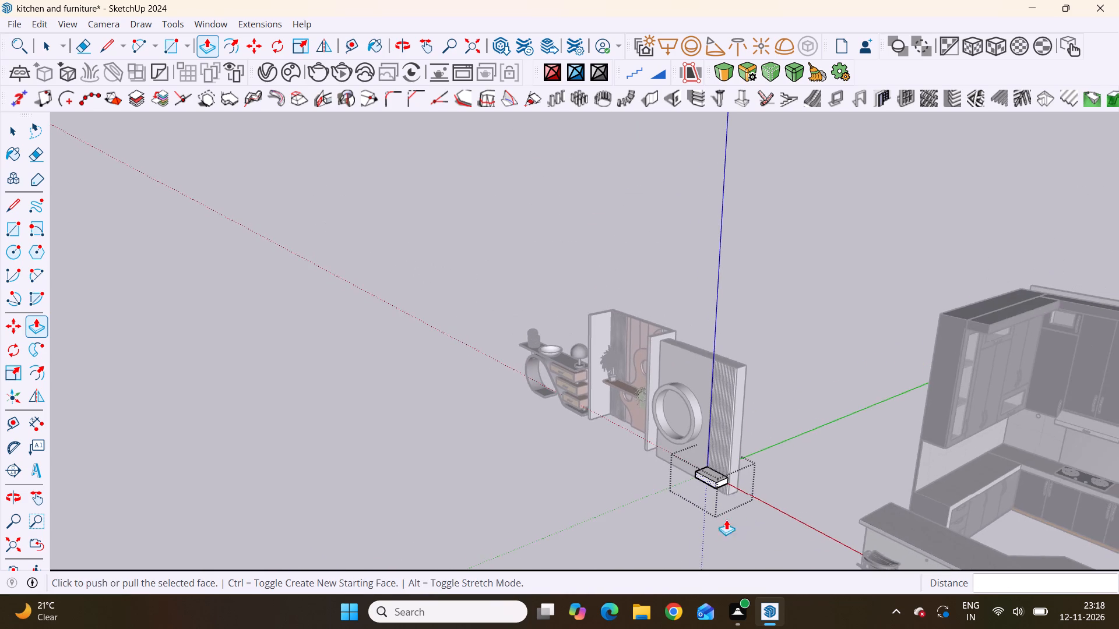
pyautogui.scroll(-2, 719, 519)
pyautogui.moveTo(710, 531); pyautogui.dragTo(976, 453, button='middle')
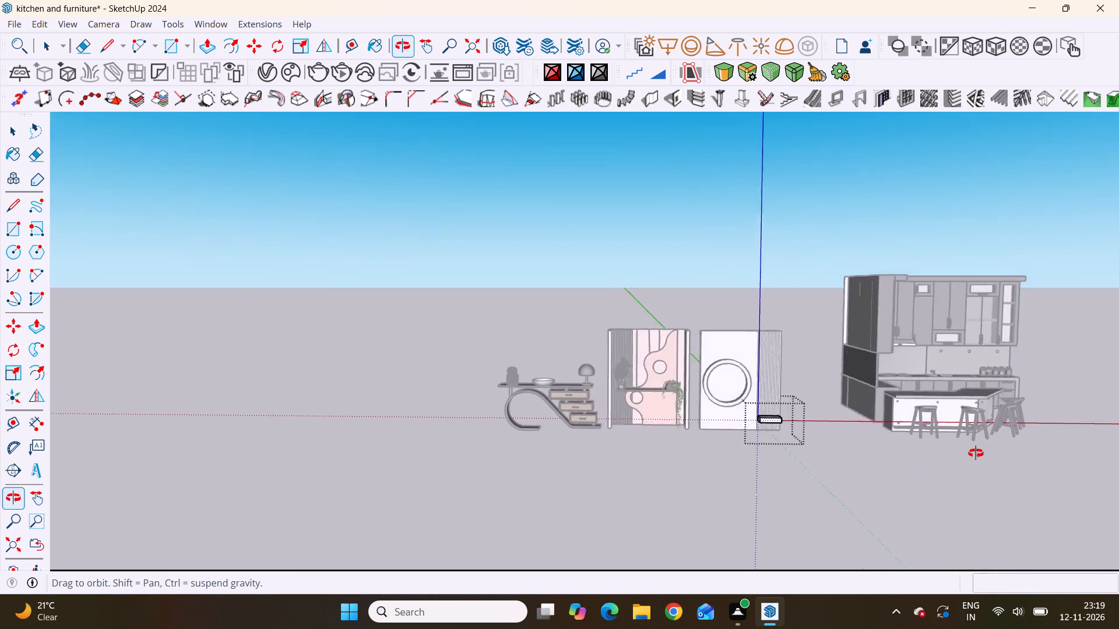
pyautogui.moveTo(976, 453); pyautogui.dragTo(983, 312, button='middle')
pyautogui.scroll(1, 983, 442)
pyautogui.scroll(11, 774, 405)
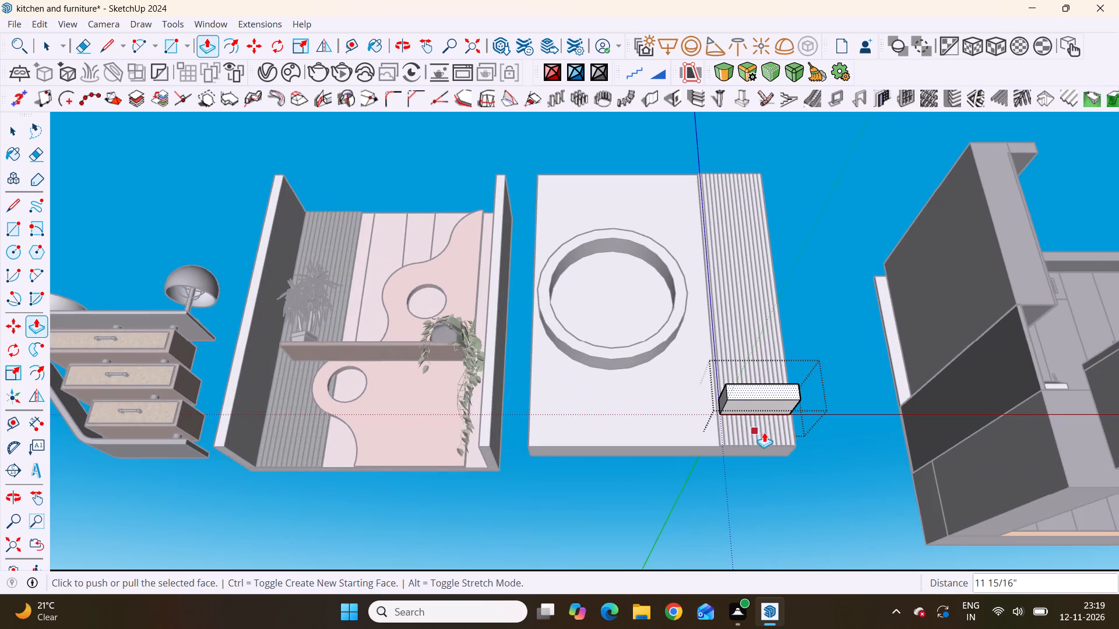
pyautogui.moveTo(761, 400); pyautogui.dragTo(740, 289, button='middle')
pyautogui.scroll(1, 740, 289)
pyautogui.scroll(4, 755, 383)
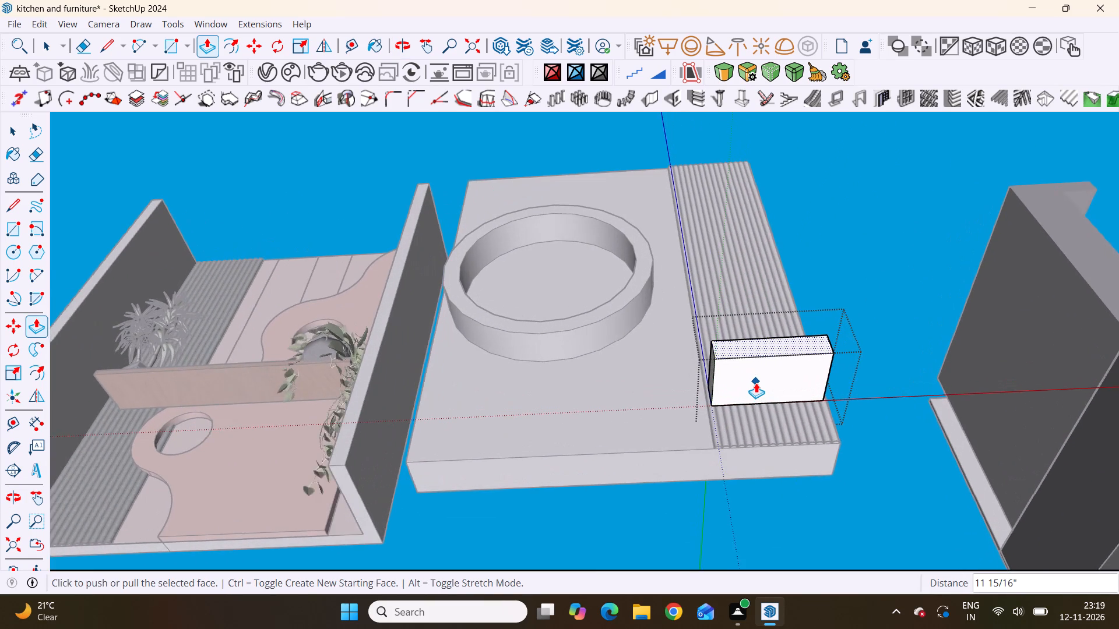
pyautogui.press('space')
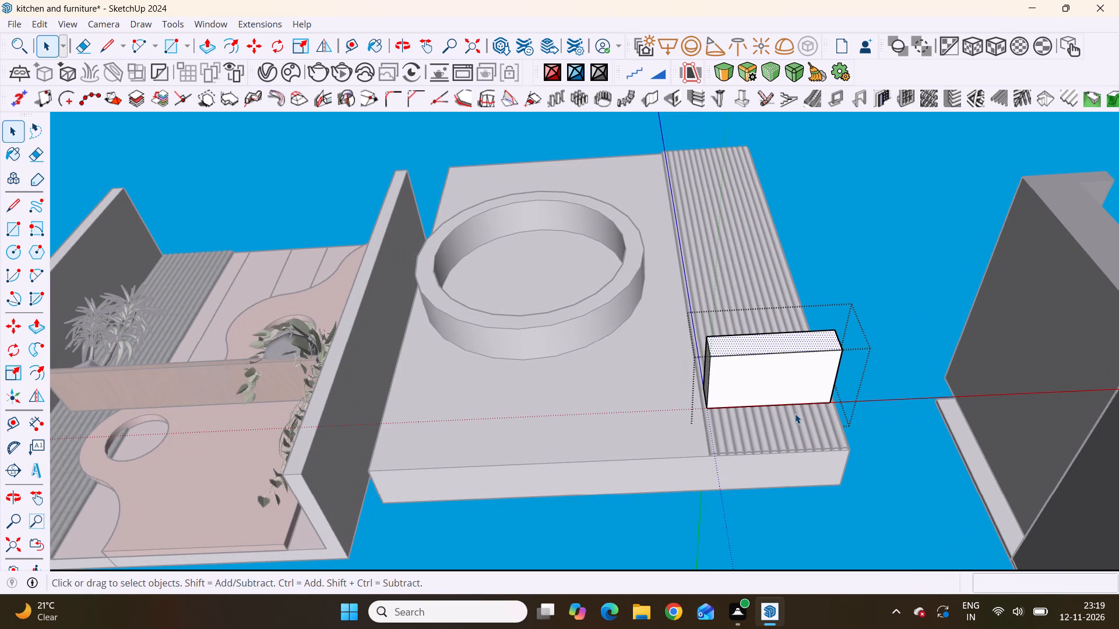
pyautogui.doubleClick(777, 379)
pyautogui.press('p')
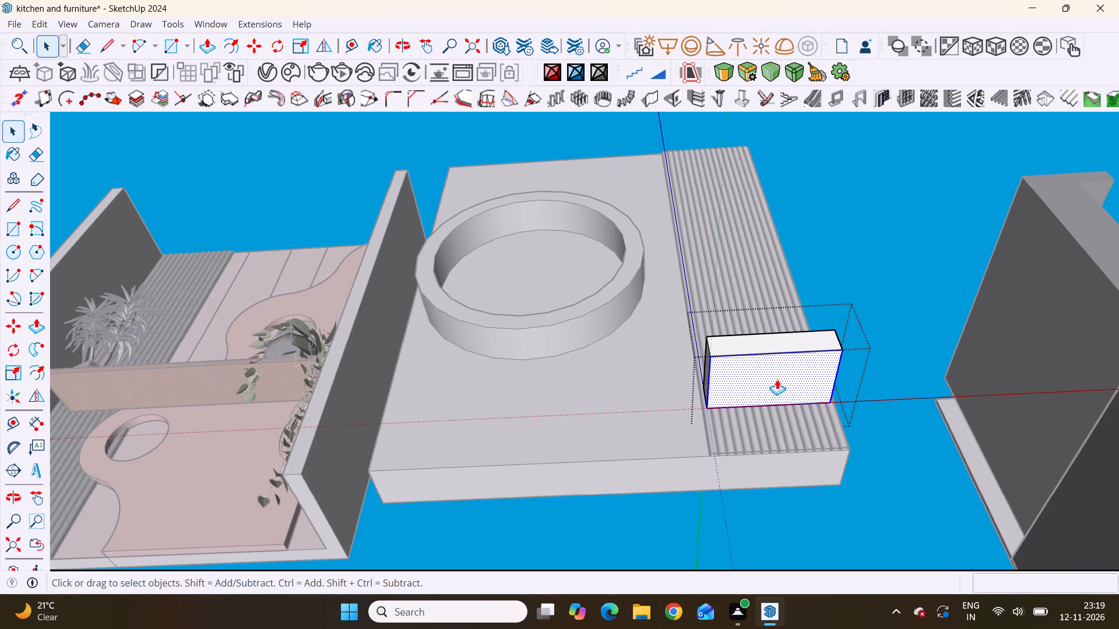
pyautogui.click(777, 379)
pyautogui.moveTo(779, 363); pyautogui.dragTo(802, 476, button='middle')
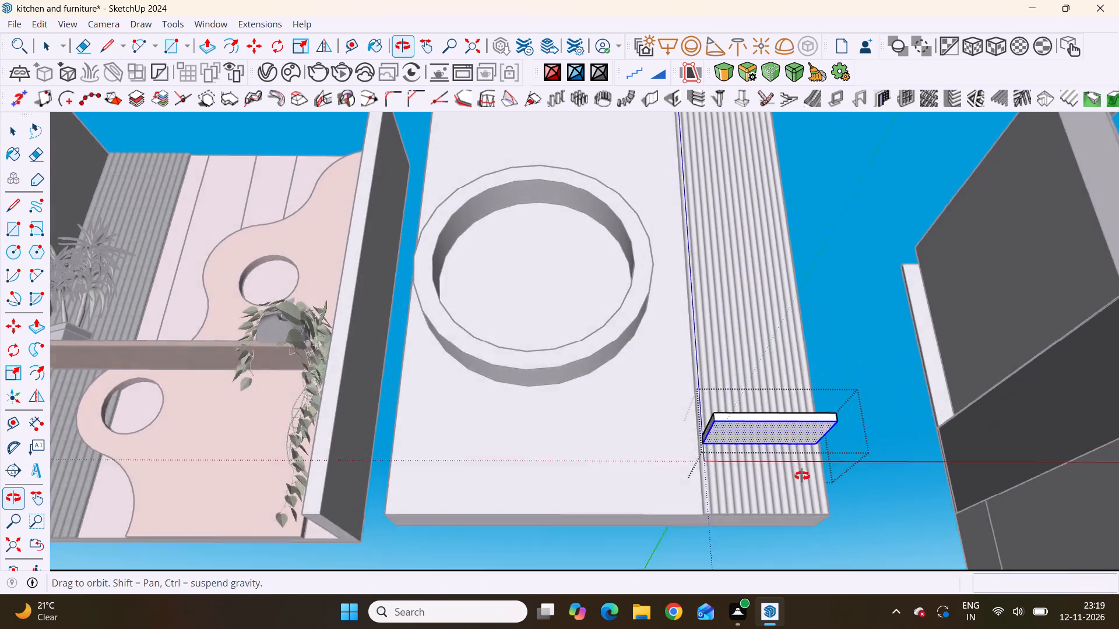
pyautogui.moveTo(802, 476); pyautogui.dragTo(778, 590, button='middle')
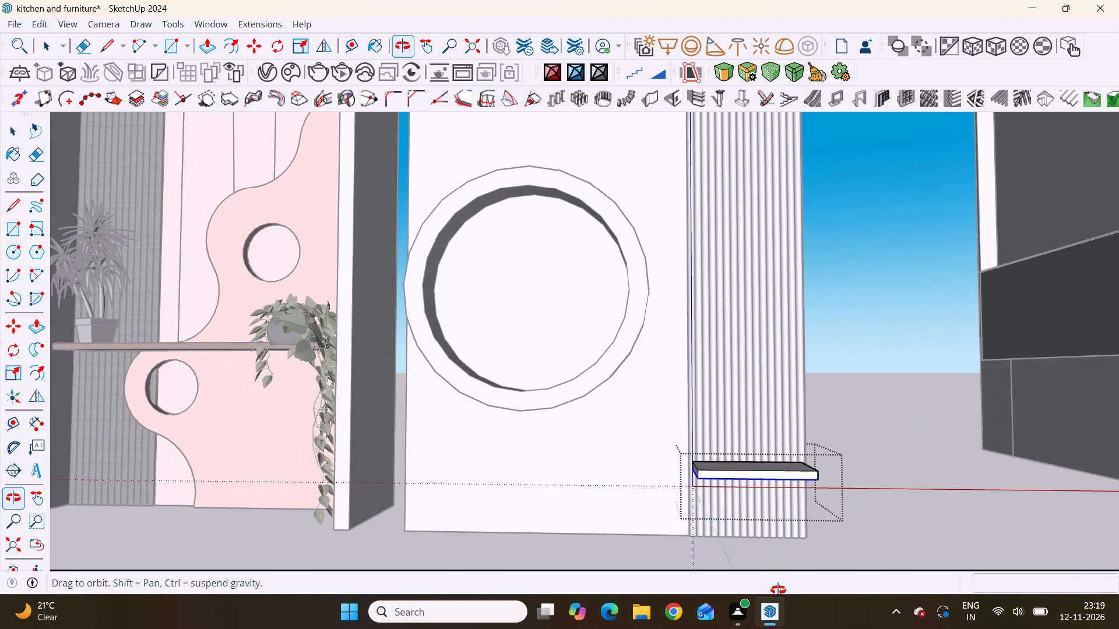
pyautogui.moveTo(778, 590); pyautogui.dragTo(736, 581, button='middle')
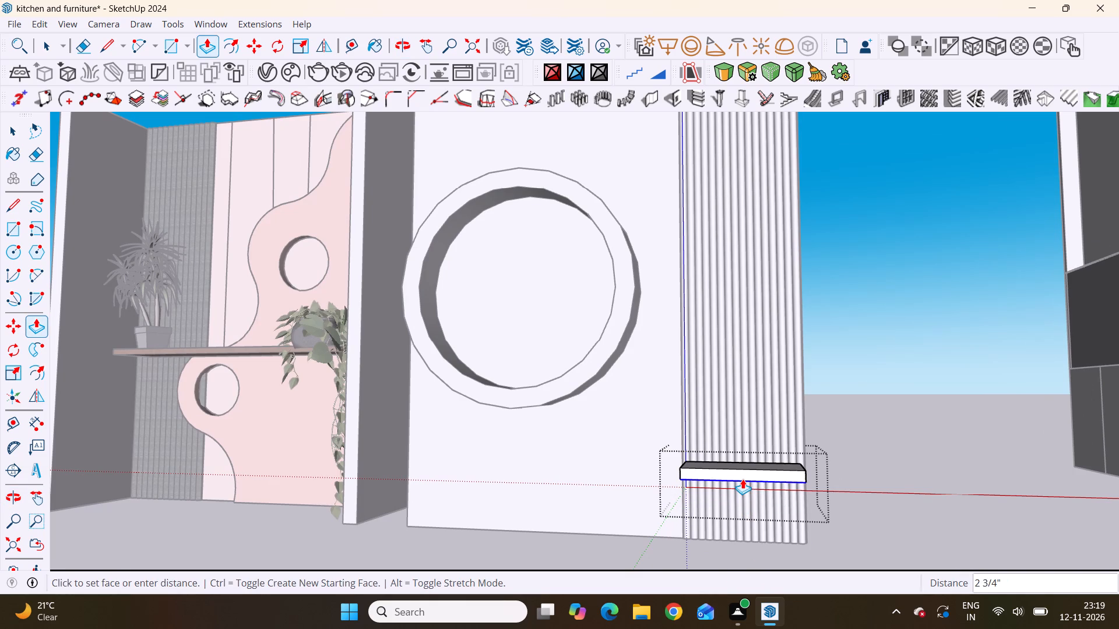
pyautogui.click(743, 475)
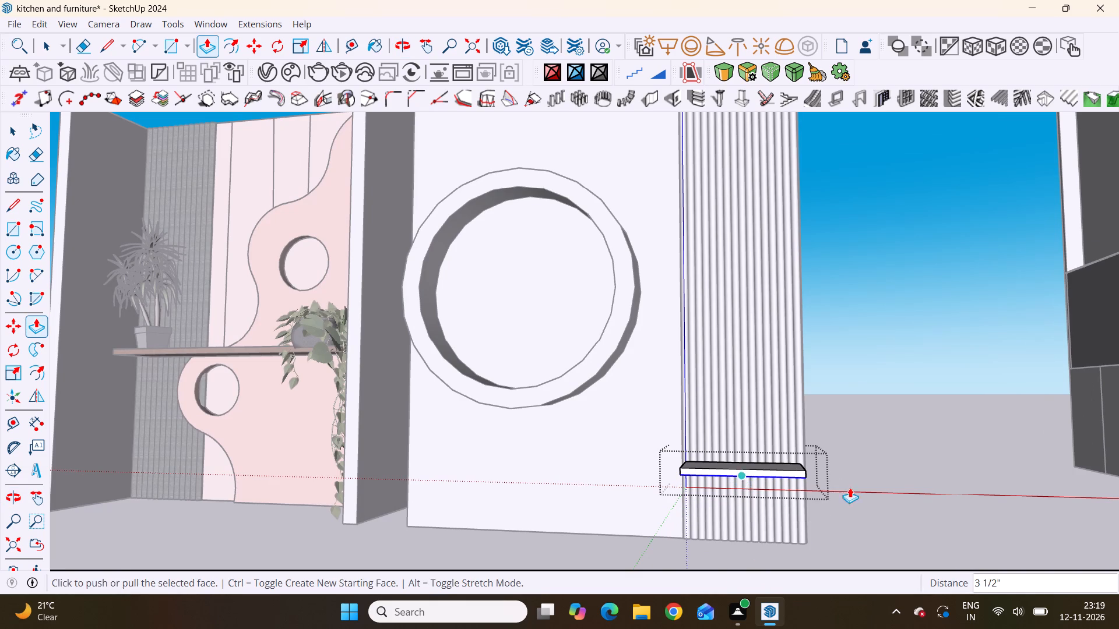
# Push/Pull the shelf's end face nearest the ring about 7 5/16" outward, extending it across the plain panel.
pyautogui.moveTo(862, 492); pyautogui.dragTo(952, 541, button='middle')
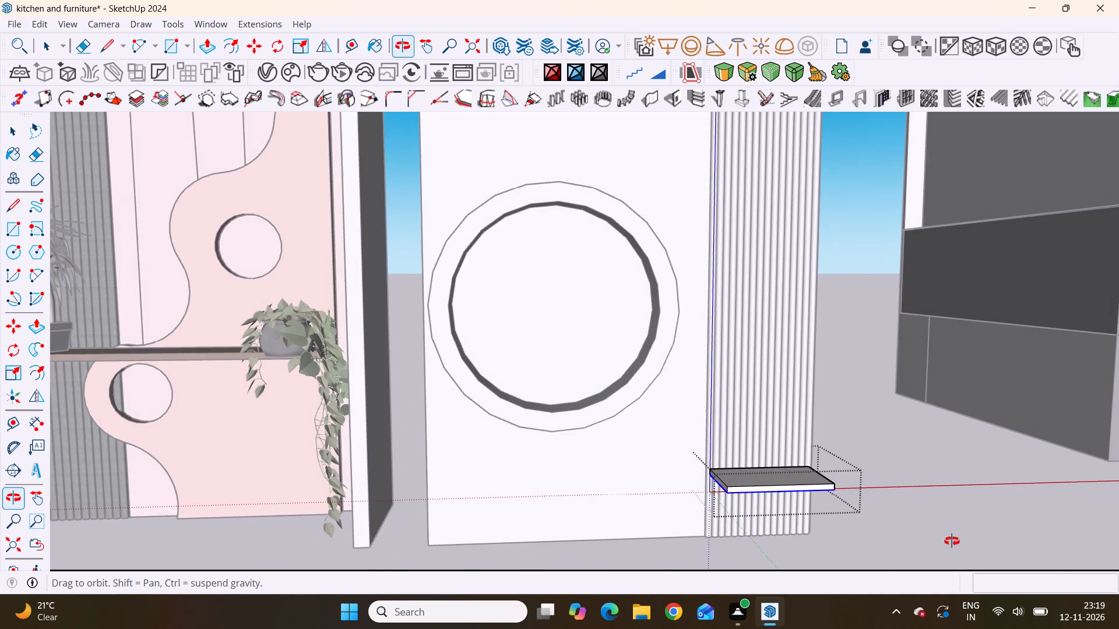
pyautogui.moveTo(952, 541); pyautogui.dragTo(952, 541, button='middle')
pyautogui.scroll(4, 759, 515)
pyautogui.scroll(2, 699, 482)
pyautogui.moveTo(712, 486); pyautogui.dragTo(818, 522, button='middle')
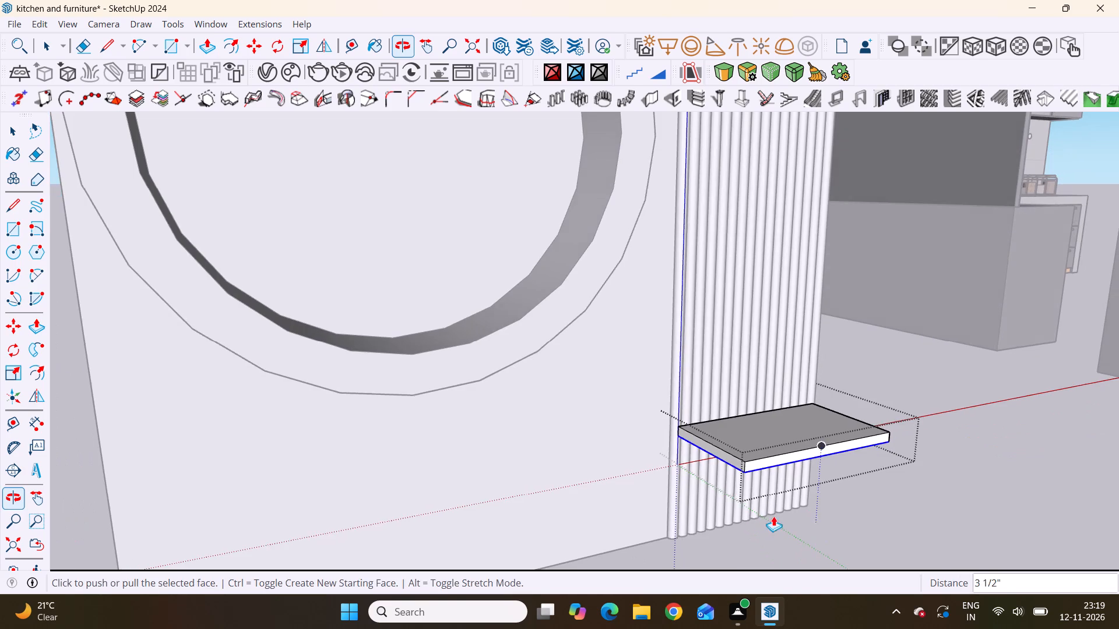
pyautogui.scroll(5, 755, 501)
pyautogui.press('space')
pyautogui.click(701, 424)
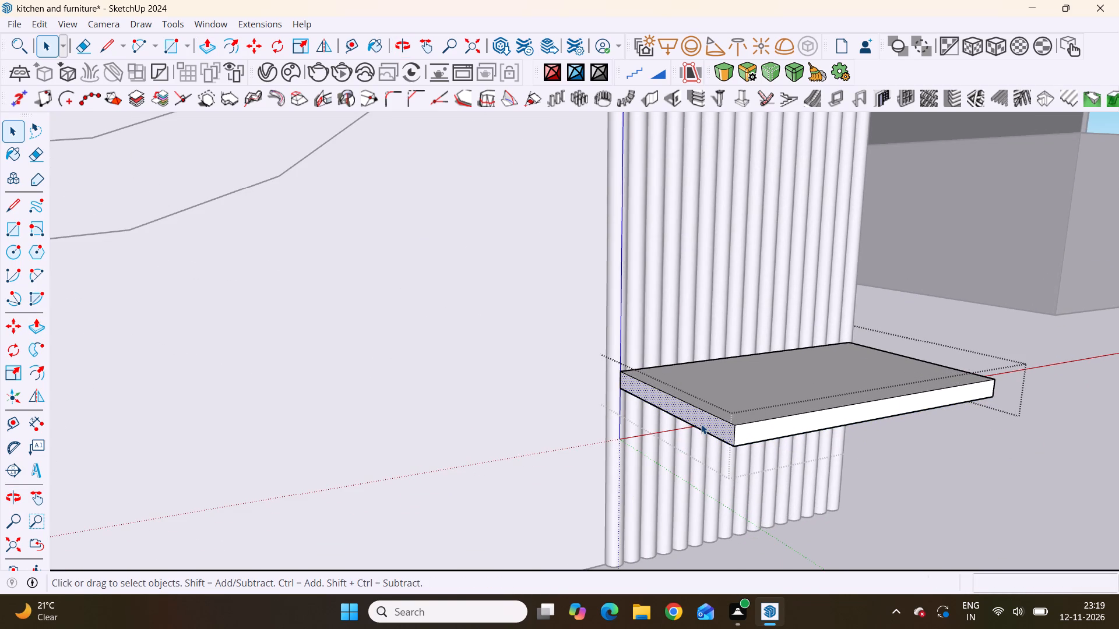
pyautogui.press('p')
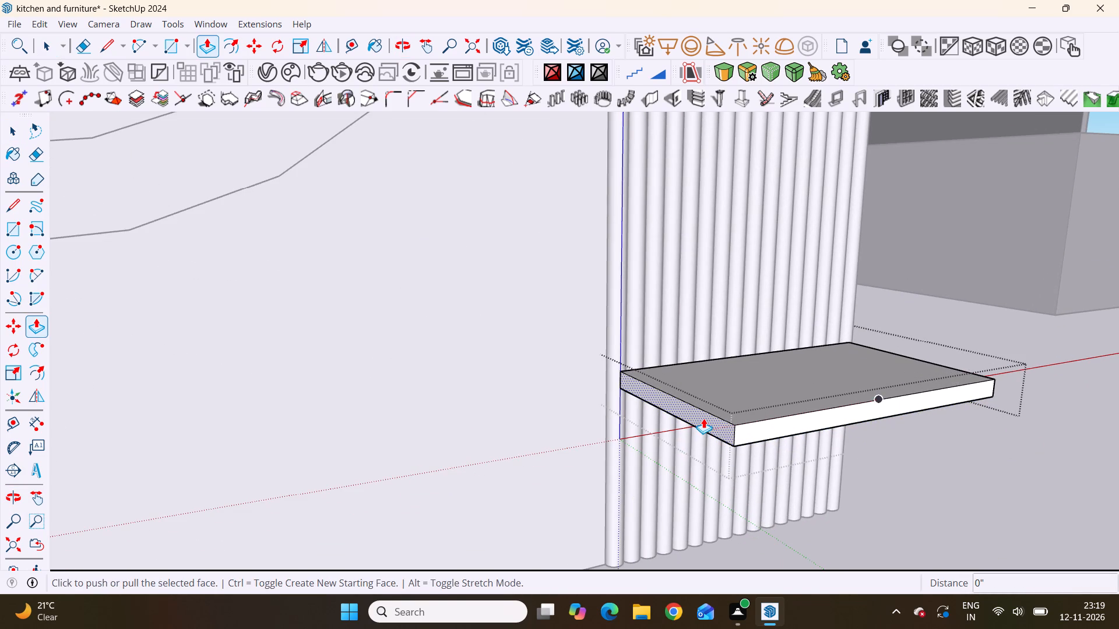
pyautogui.click(708, 418)
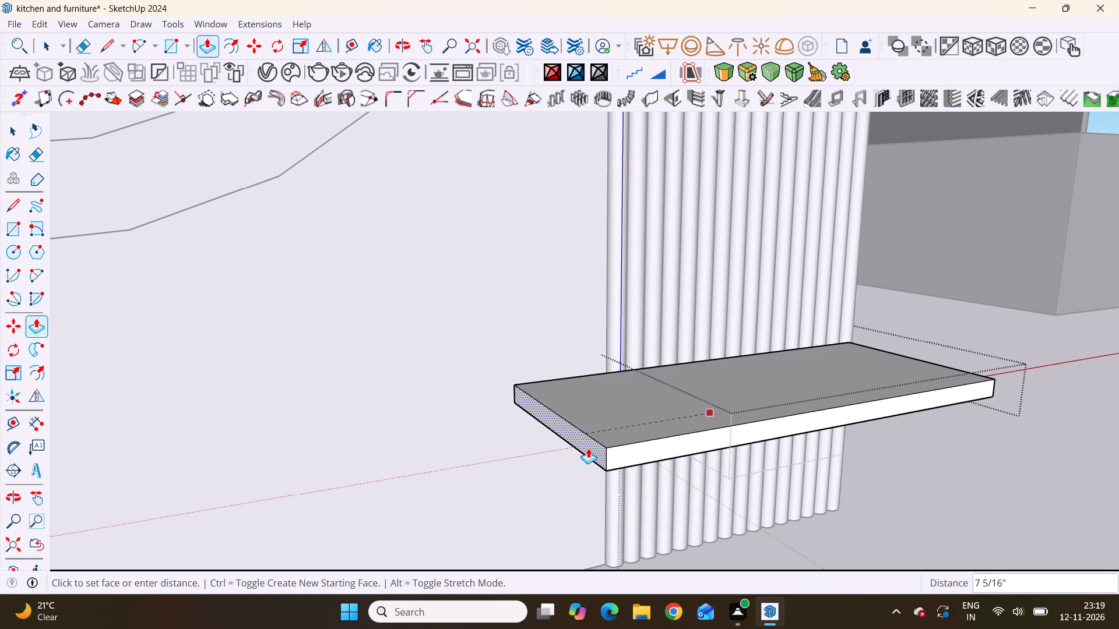
pyautogui.click(588, 448)
# Examine the extended shelf against the panel and ring from the side and the front.
pyautogui.scroll(-9, 730, 461)
pyautogui.scroll(1, 888, 483)
pyautogui.moveTo(889, 483); pyautogui.dragTo(574, 423, button='middle')
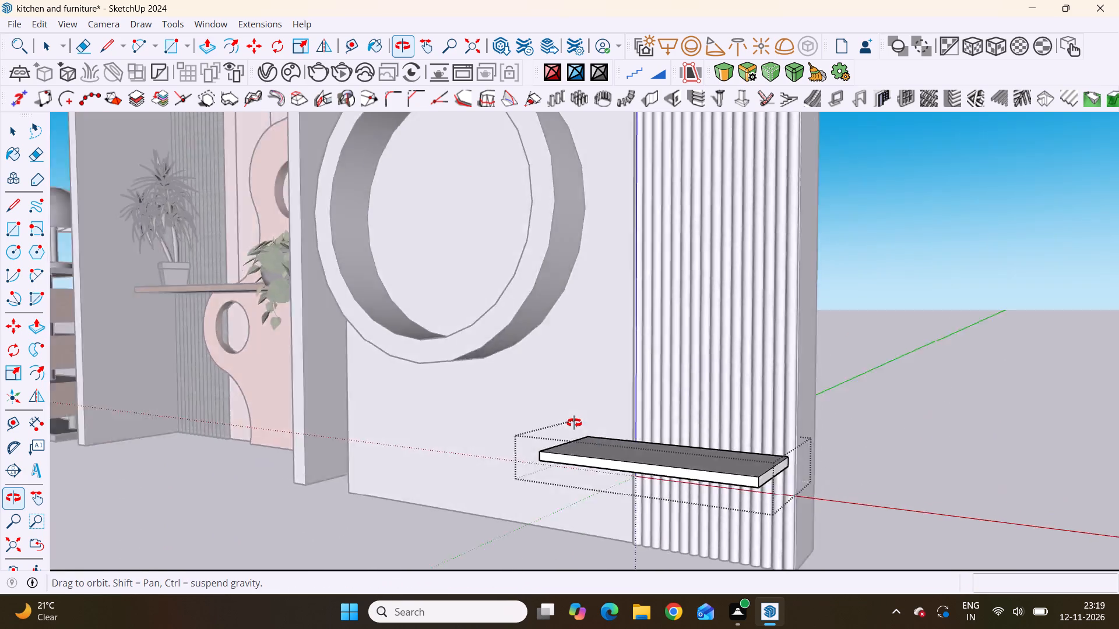
pyautogui.moveTo(574, 423); pyautogui.dragTo(692, 404, button='middle')
pyautogui.scroll(1, 692, 404)
pyautogui.scroll(-8, 692, 402)
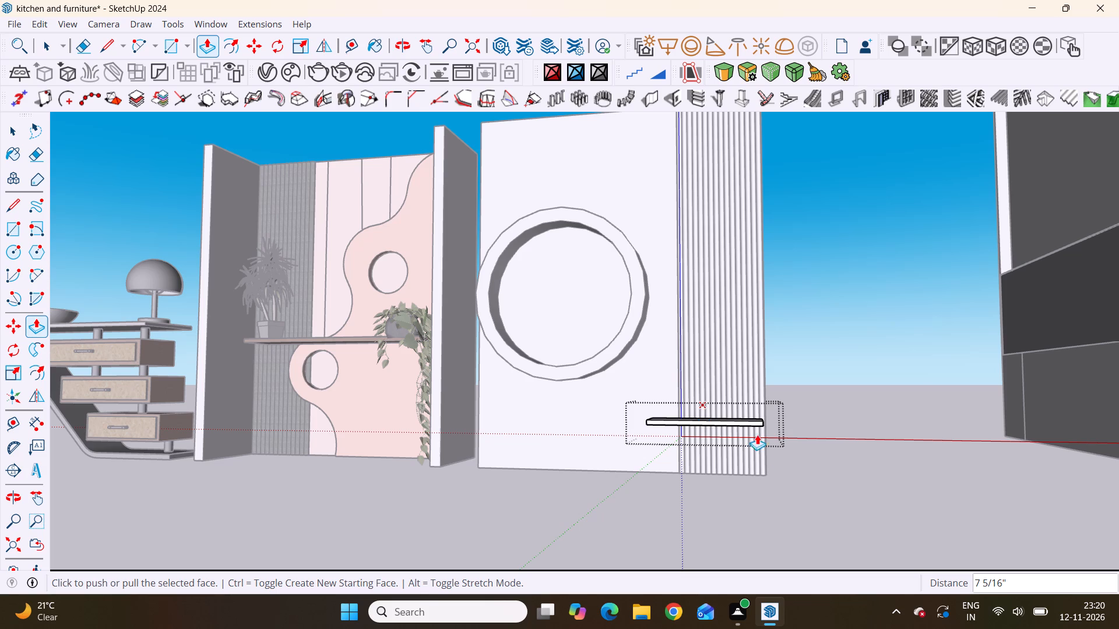
pyautogui.scroll(-4, 908, 455)
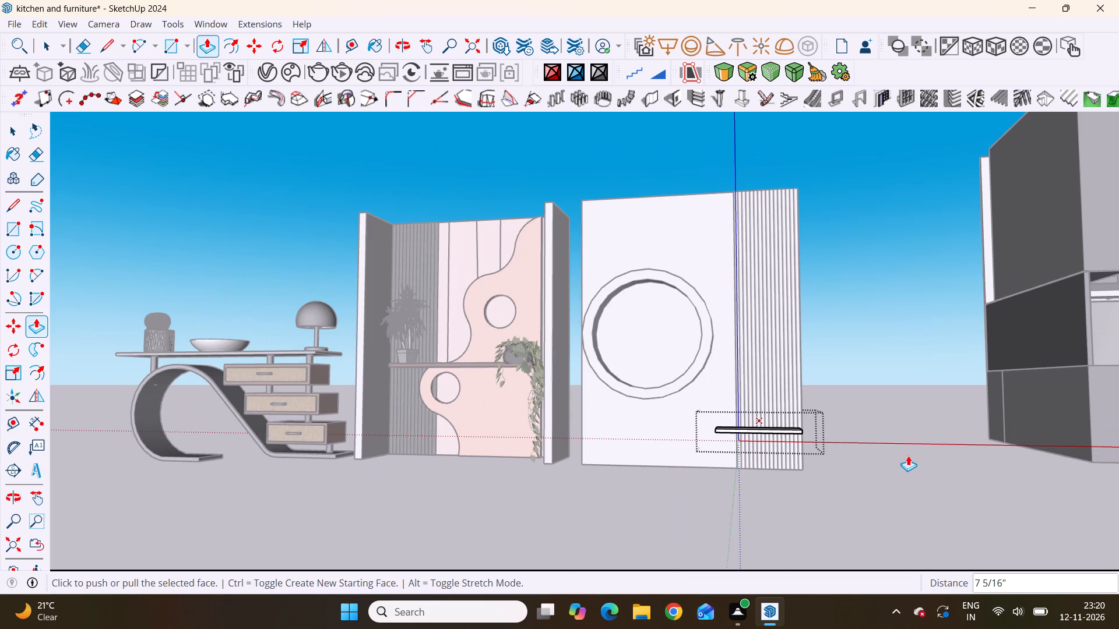
# Examine the shelf's proportions and position against the fluted panel and ring from the front, above and the side.
pyautogui.scroll(-4, 908, 455)
pyautogui.moveTo(875, 398); pyautogui.dragTo(906, 520, button='middle')
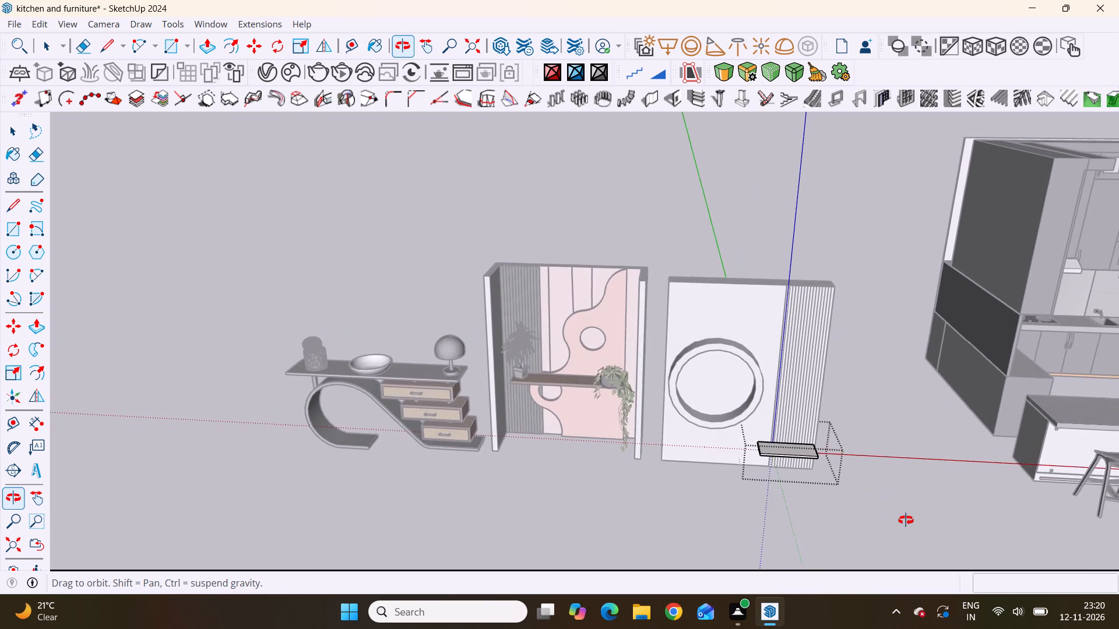
pyautogui.moveTo(906, 520); pyautogui.dragTo(910, 521, button='middle')
pyautogui.scroll(8, 870, 489)
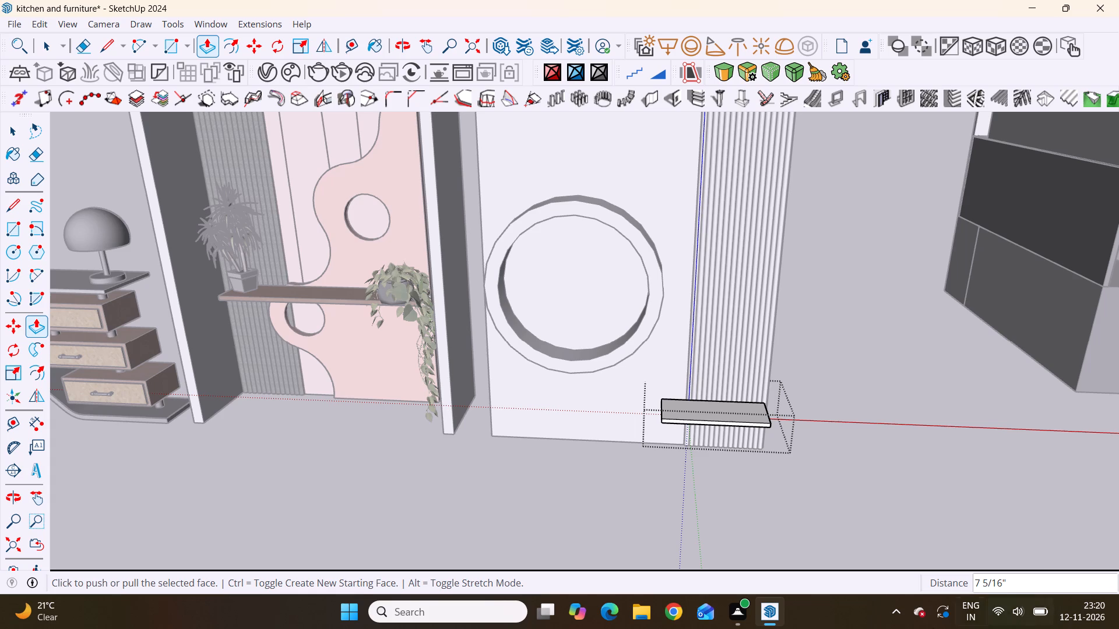
pyautogui.scroll(-12, 659, 424)
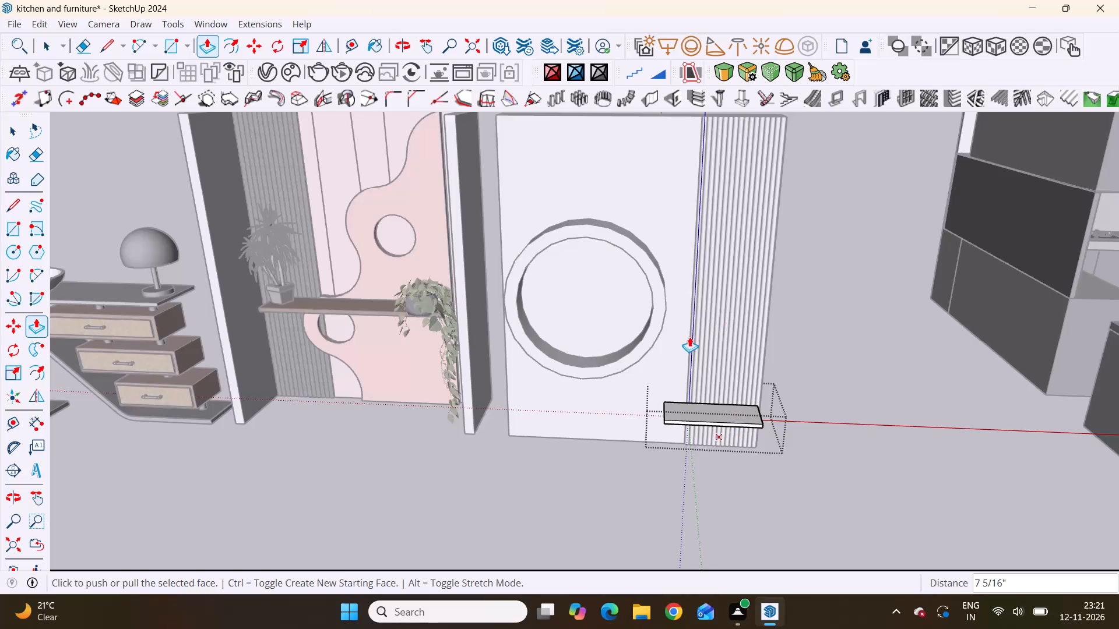
pyautogui.scroll(5, 745, 432)
pyautogui.scroll(-10, 745, 432)
pyautogui.scroll(1, 788, 480)
pyautogui.moveTo(788, 480); pyautogui.dragTo(569, 419, button='middle')
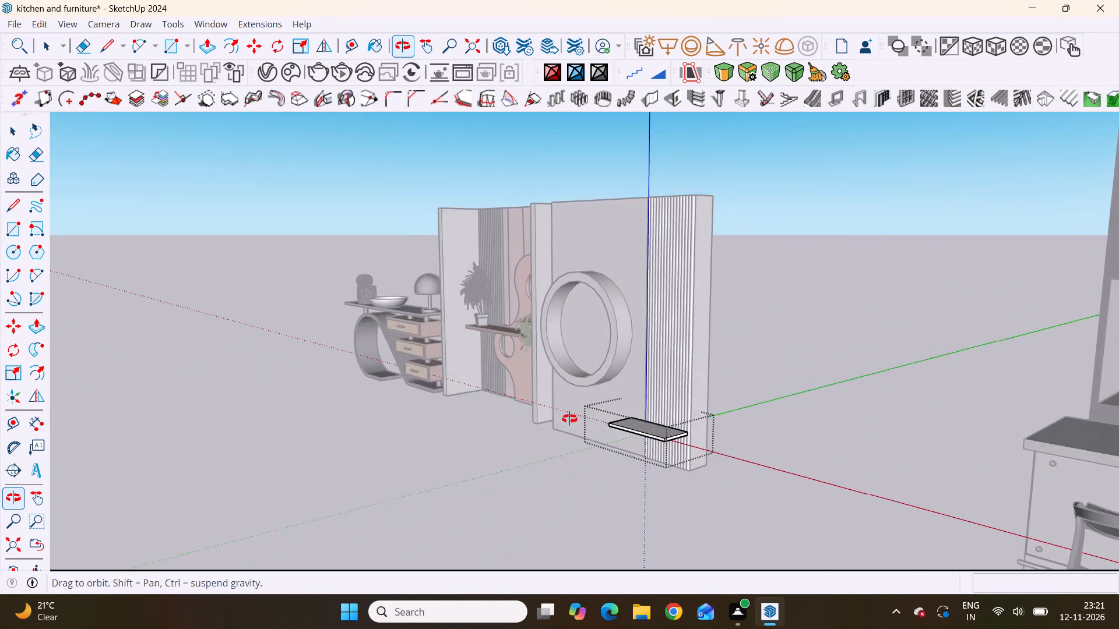
pyautogui.moveTo(569, 419); pyautogui.dragTo(784, 452, button='middle')
pyautogui.scroll(3, 782, 430)
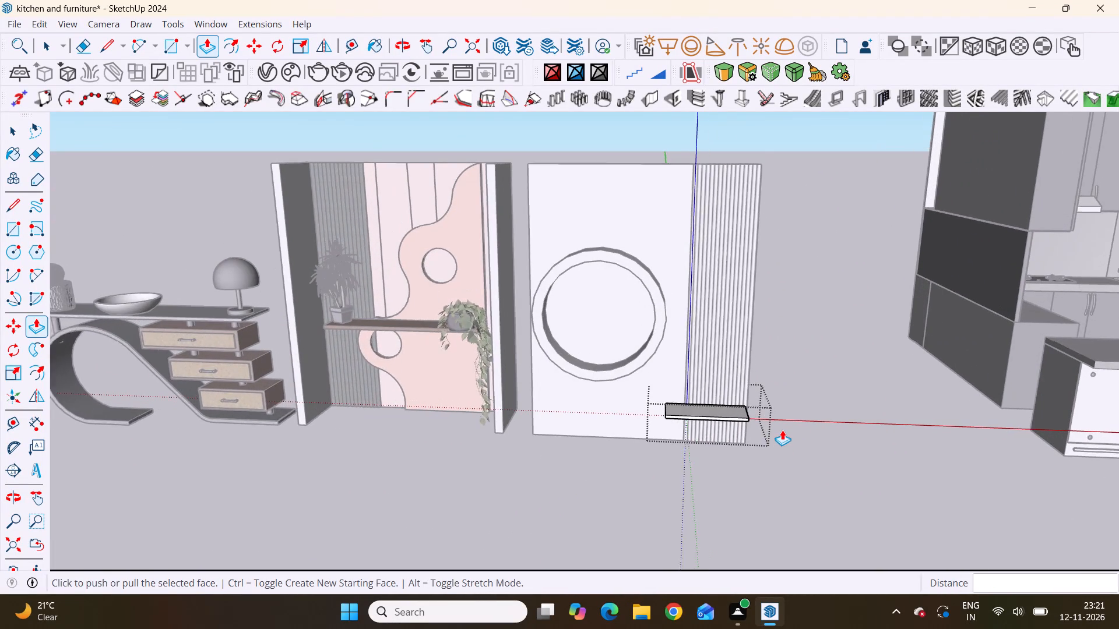
# Close the shelf group's editing context.
pyautogui.press('space')
pyautogui.click(815, 322)
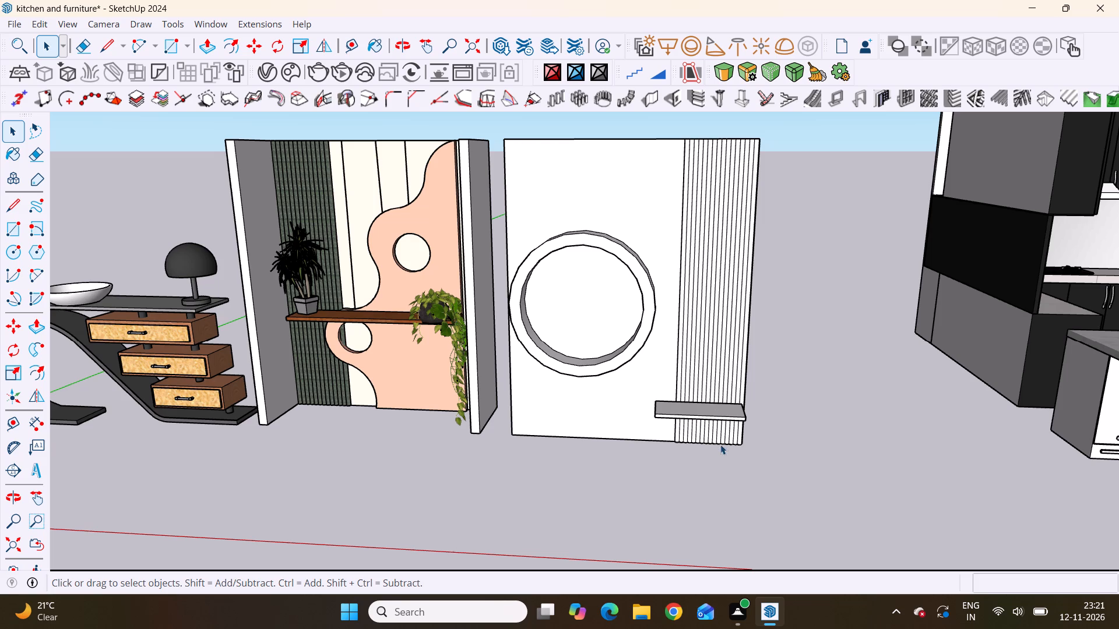
# Move the shelf group straight up the fluting, using its rear lower corner at the panel's outer edge as the base point.
pyautogui.moveTo(720, 444); pyautogui.dragTo(719, 338, button='middle')
pyautogui.scroll(-3, 698, 377)
pyautogui.moveTo(696, 385); pyautogui.dragTo(706, 441, button='middle')
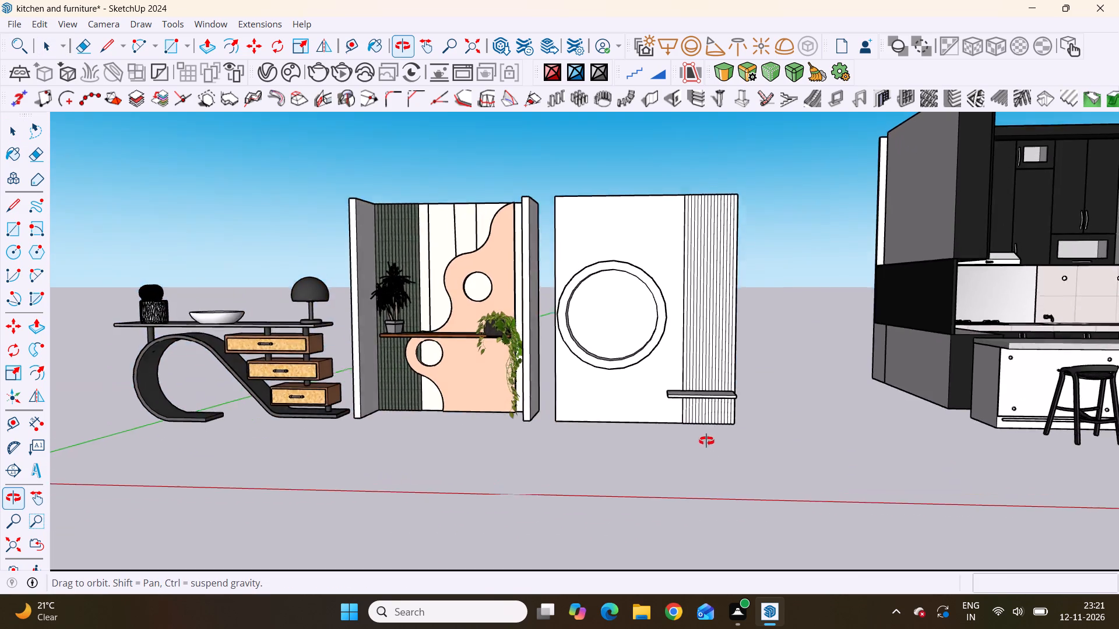
pyautogui.moveTo(706, 441); pyautogui.dragTo(709, 464, button='middle')
pyautogui.scroll(3, 709, 464)
pyautogui.click(688, 374)
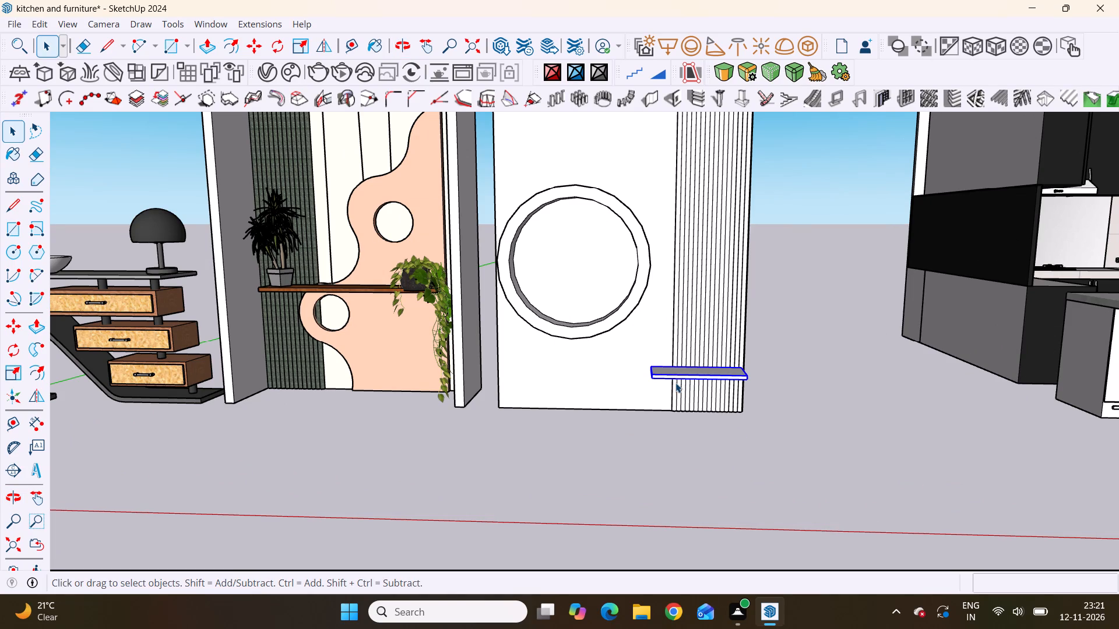
pyautogui.scroll(7, 646, 383)
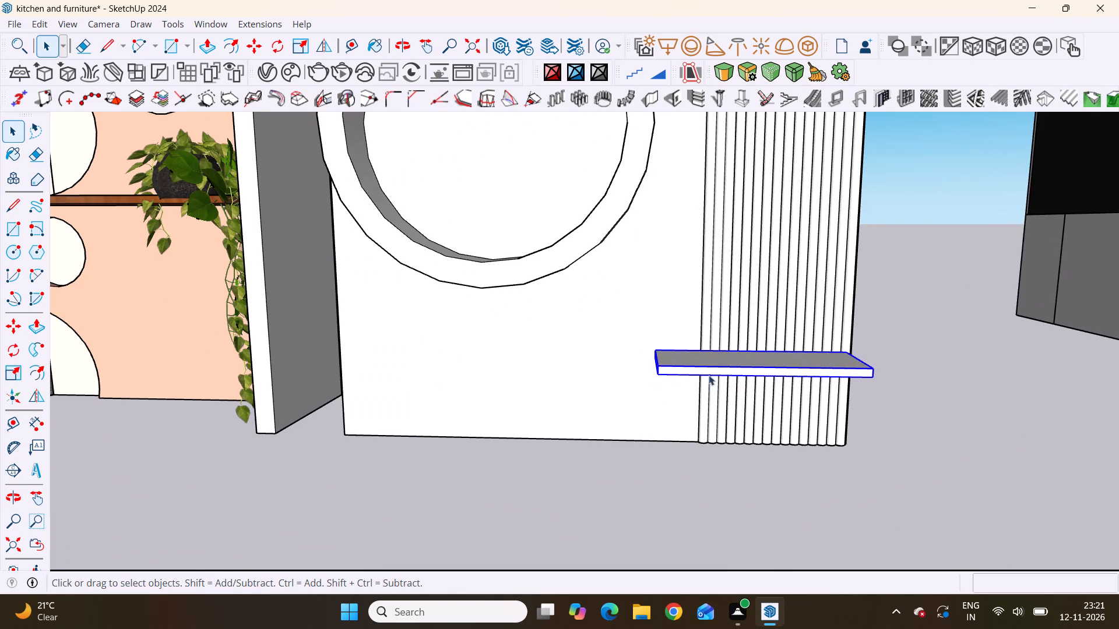
pyautogui.moveTo(598, 400); pyautogui.dragTo(494, 405, button='middle')
pyautogui.scroll(1, 512, 405)
pyautogui.moveTo(480, 404); pyautogui.dragTo(460, 403, button='middle')
pyautogui.scroll(-5, 465, 398)
pyautogui.scroll(4, 742, 370)
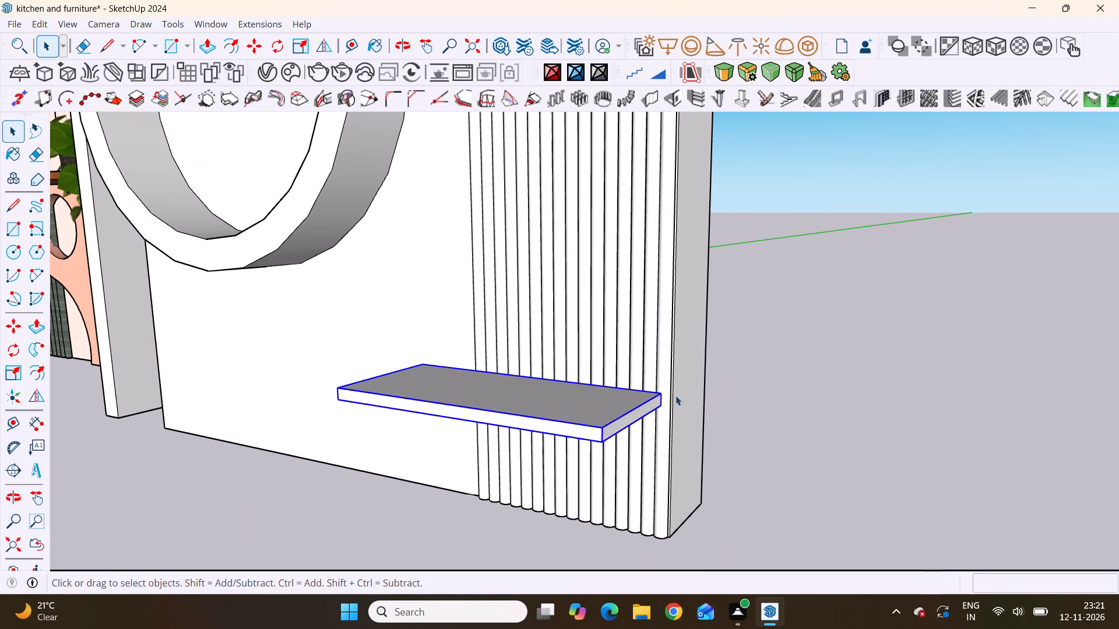
pyautogui.scroll(4, 611, 410)
pyautogui.scroll(5, 663, 427)
pyautogui.press('m')
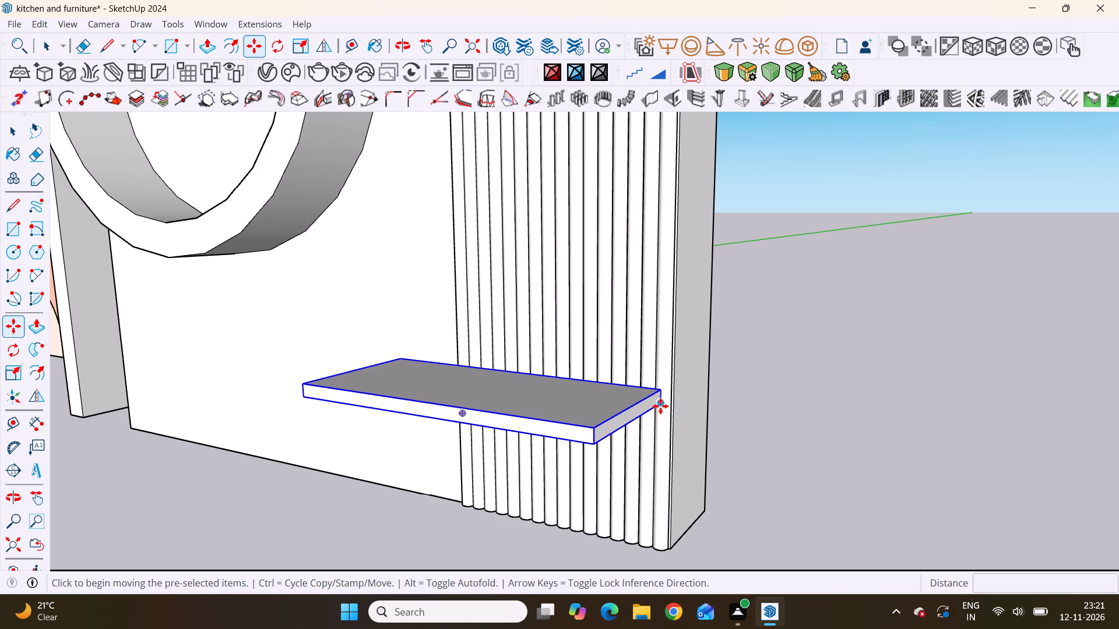
pyautogui.scroll(2, 659, 408)
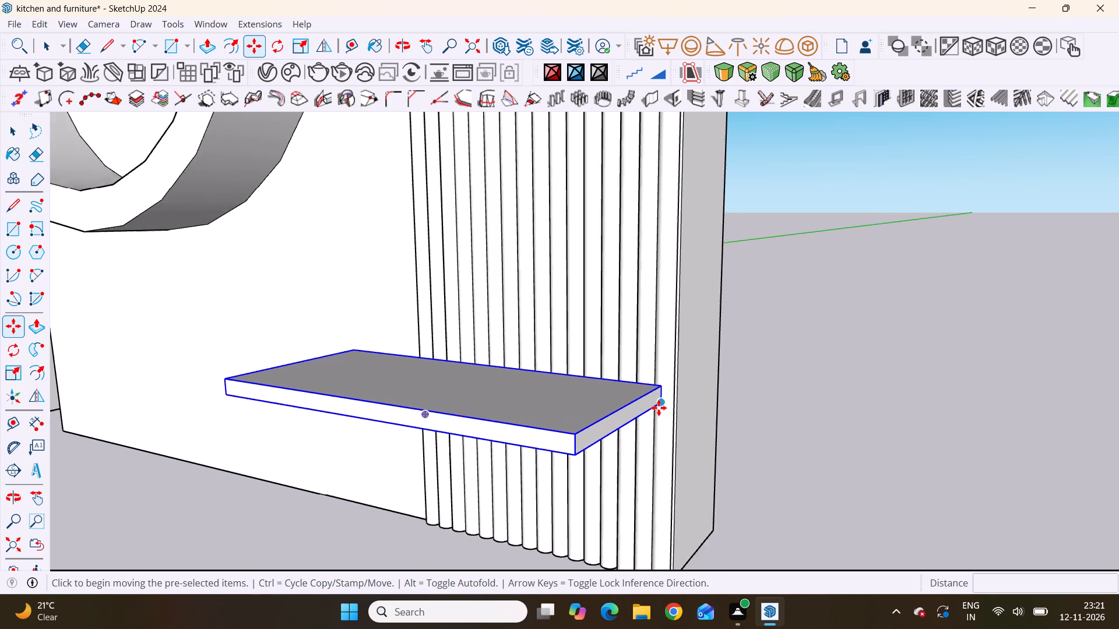
pyautogui.scroll(6, 659, 408)
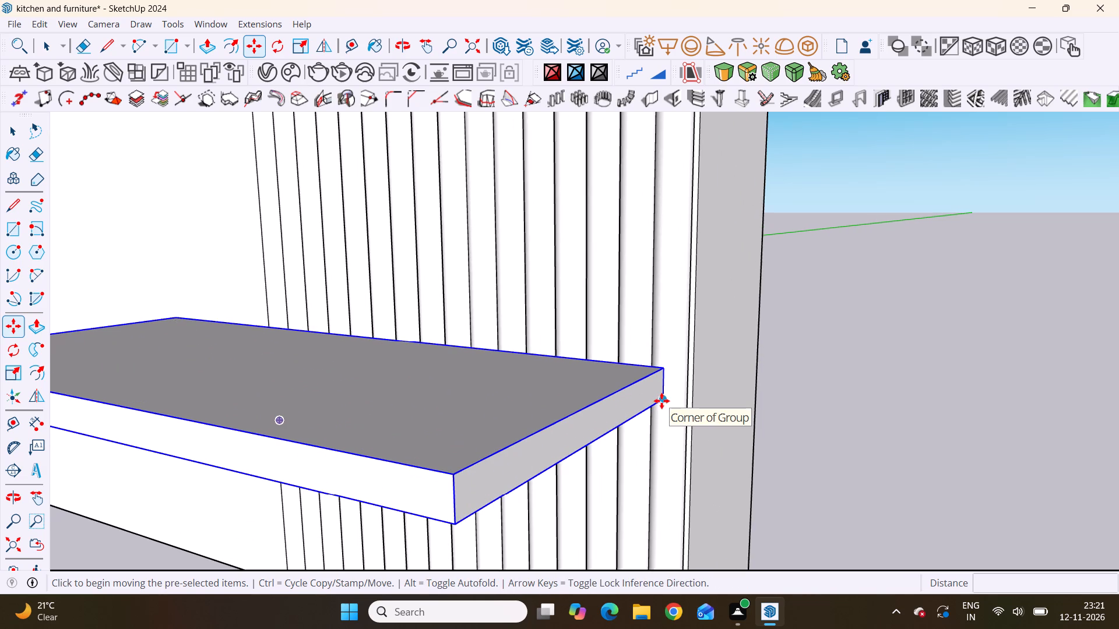
pyautogui.click(661, 401)
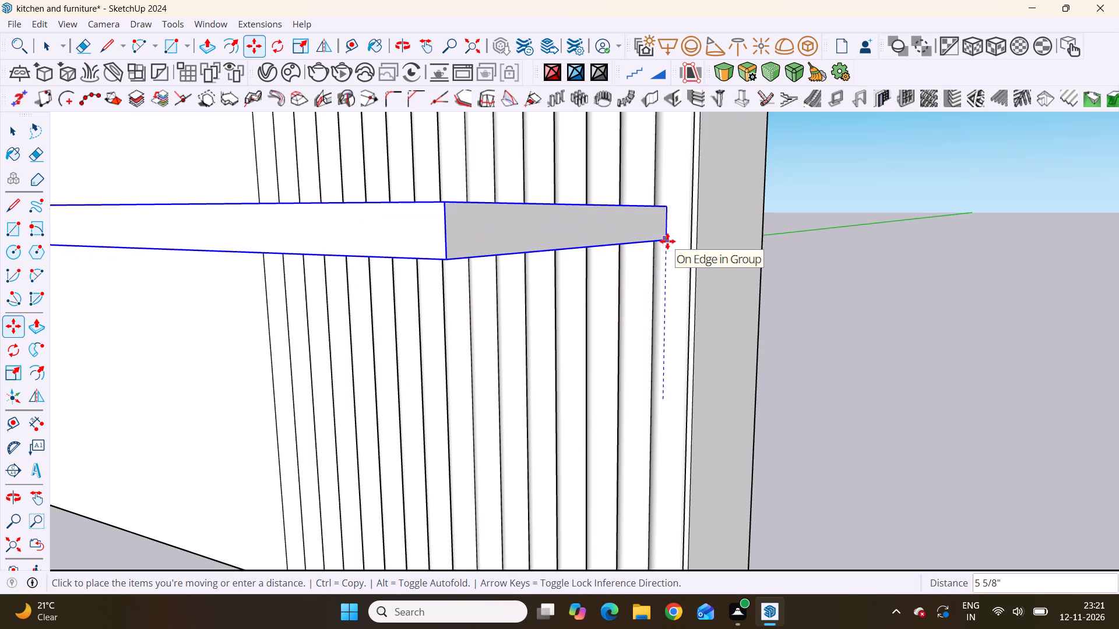
pyautogui.scroll(-19, 667, 241)
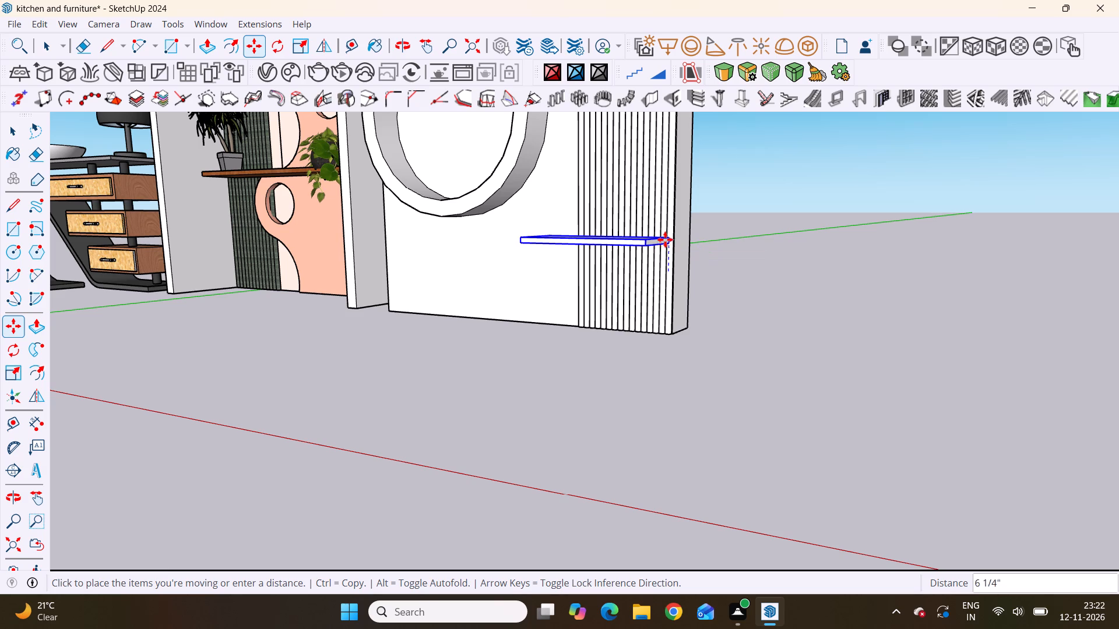
pyautogui.click(665, 220)
# Copy the shelf group about 3' 3" straight up the fluting from its rear upper corner to make a second shelf.
pyautogui.scroll(-4, 676, 248)
pyautogui.moveTo(646, 259); pyautogui.dragTo(811, 268, button='middle')
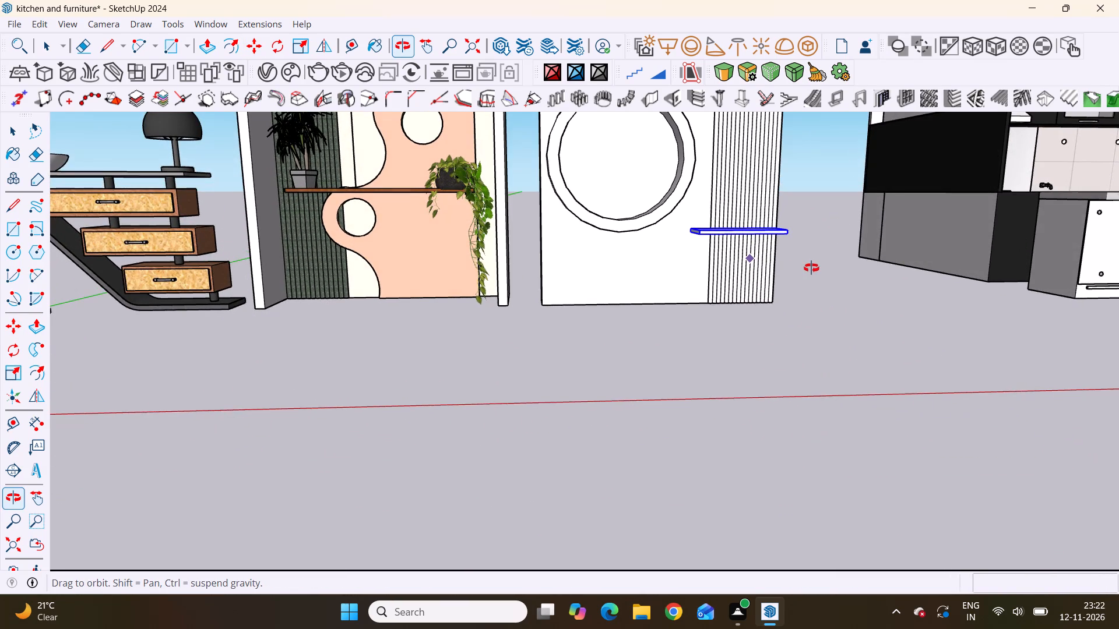
pyautogui.moveTo(811, 268); pyautogui.dragTo(798, 289, button='middle')
pyautogui.scroll(-5, 784, 303)
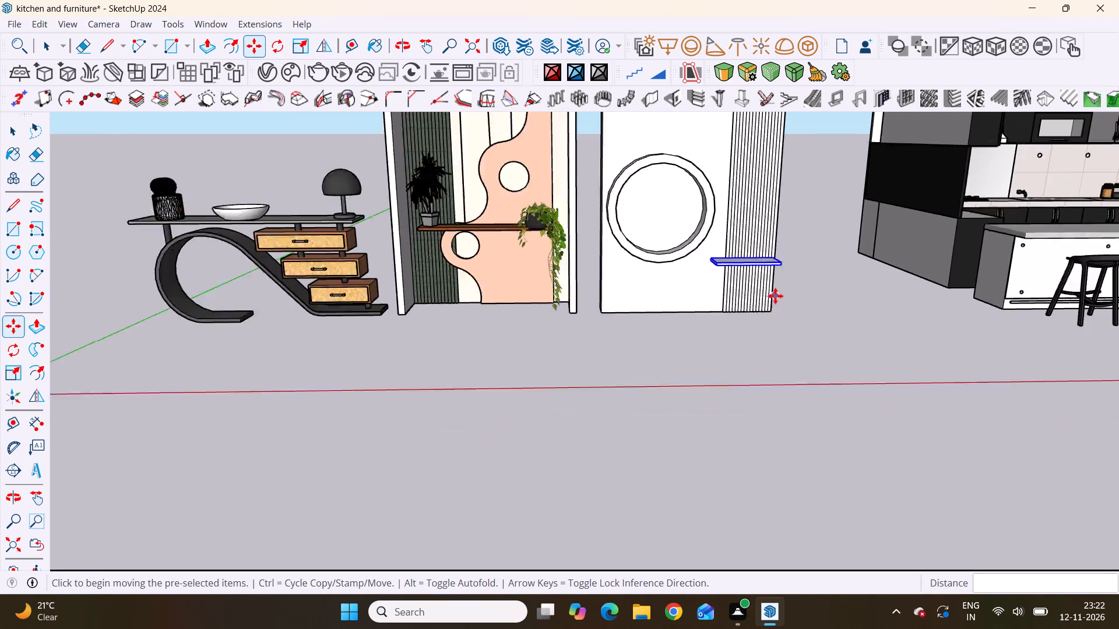
pyautogui.moveTo(790, 273); pyautogui.dragTo(627, 313, button='middle')
pyautogui.scroll(6, 769, 312)
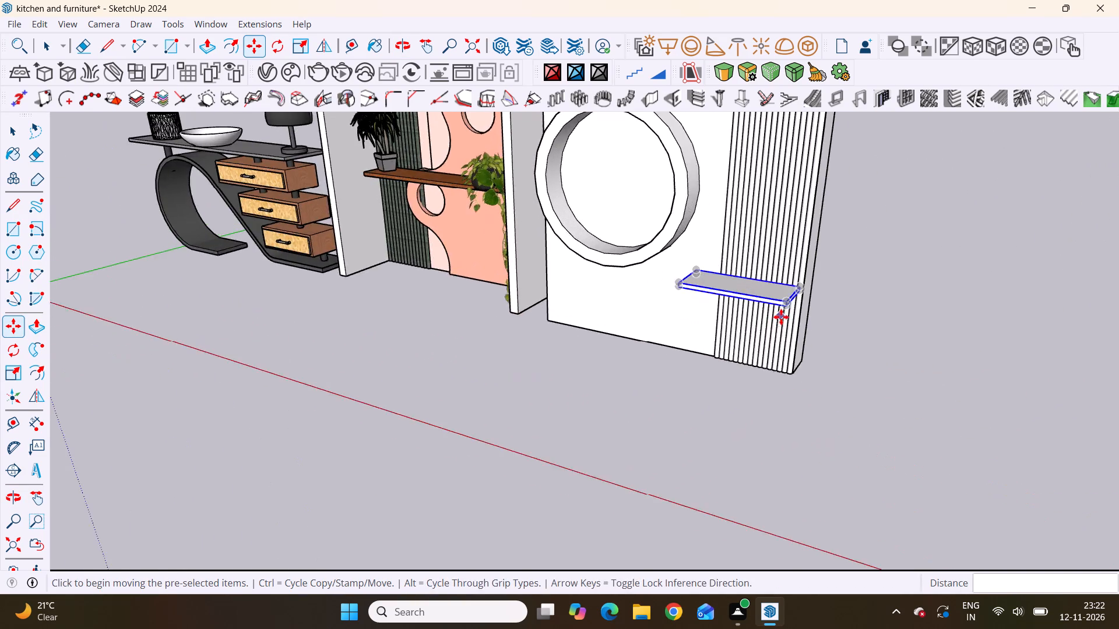
pyautogui.scroll(14, 781, 317)
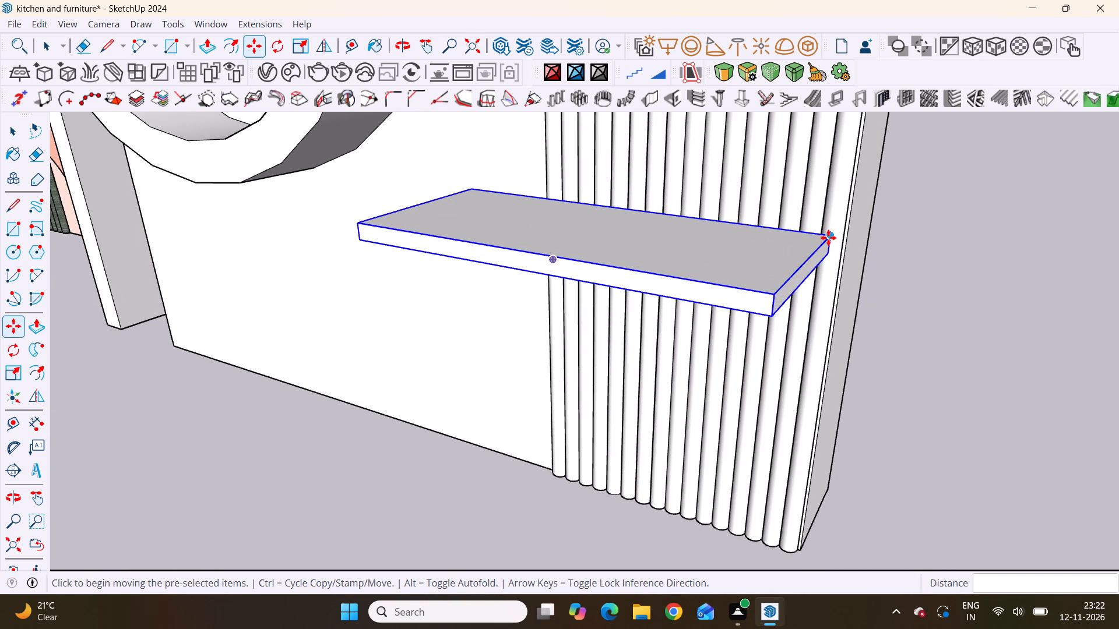
pyautogui.click(829, 238)
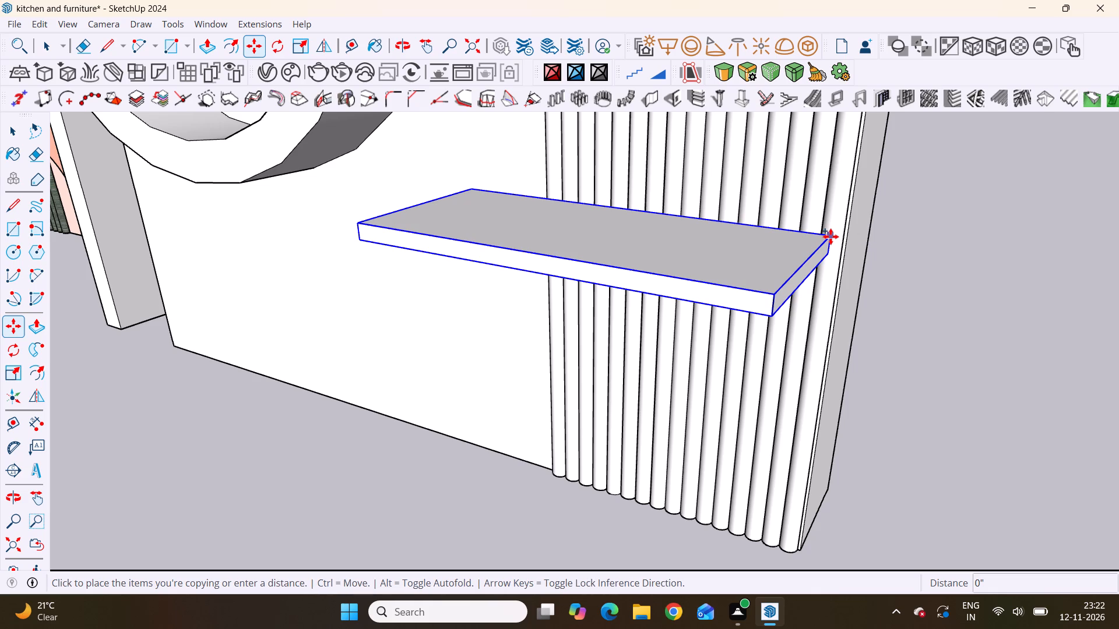
pyautogui.scroll(-1, 848, 213)
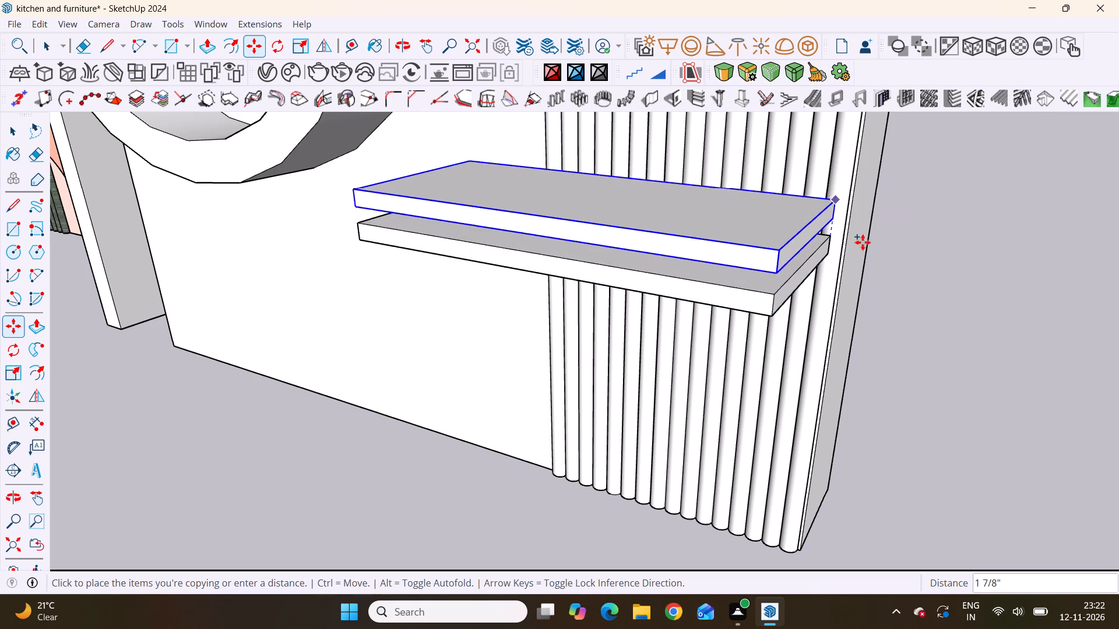
pyautogui.scroll(-2, 863, 242)
pyautogui.scroll(-12, 846, 320)
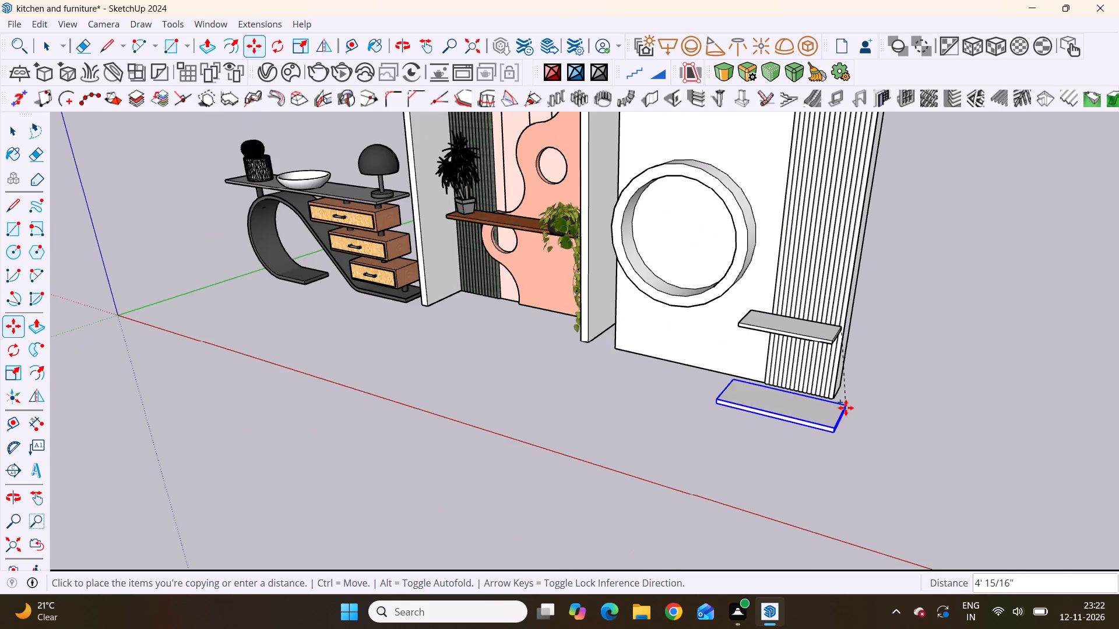
pyautogui.scroll(-3, 846, 408)
pyautogui.scroll(4, 843, 285)
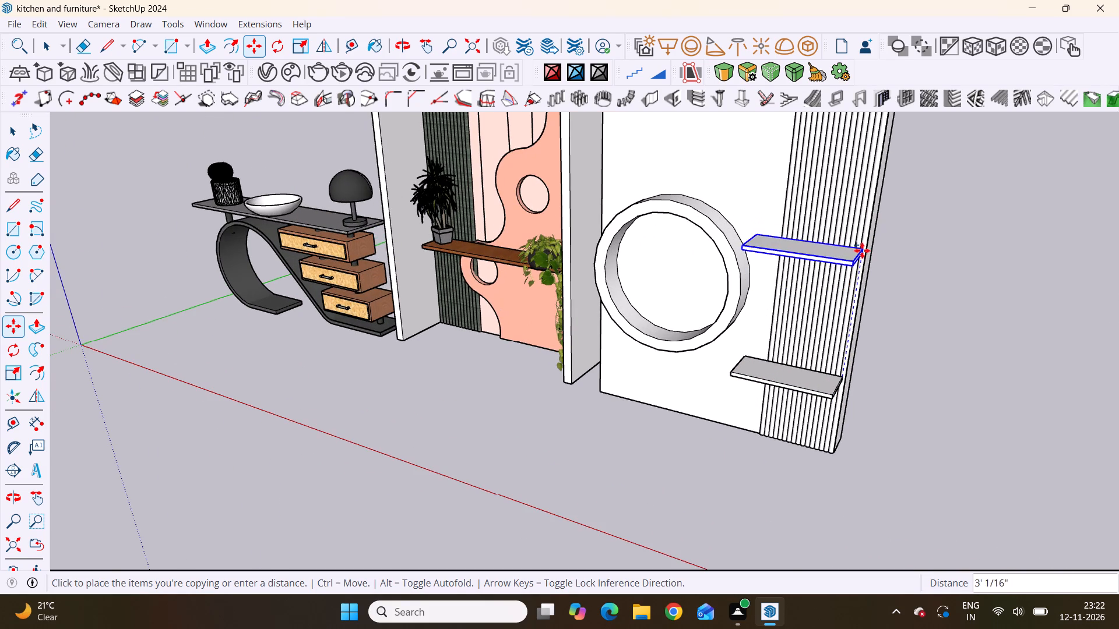
pyautogui.scroll(6, 862, 250)
pyautogui.scroll(-2, 862, 250)
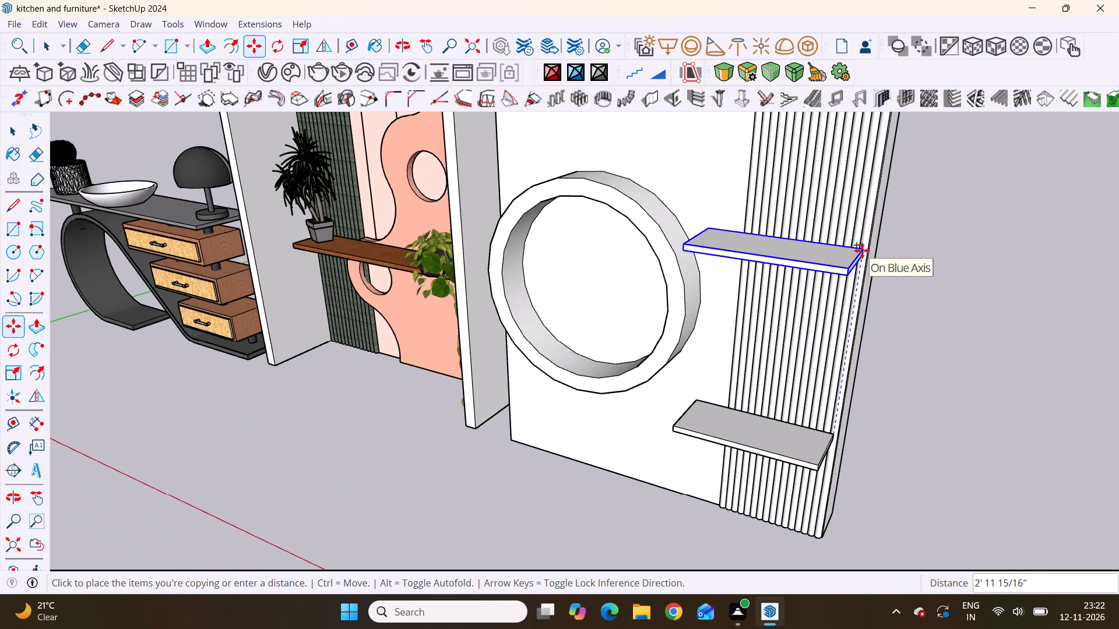
pyautogui.moveTo(862, 250); pyautogui.dragTo(952, 206, button='middle')
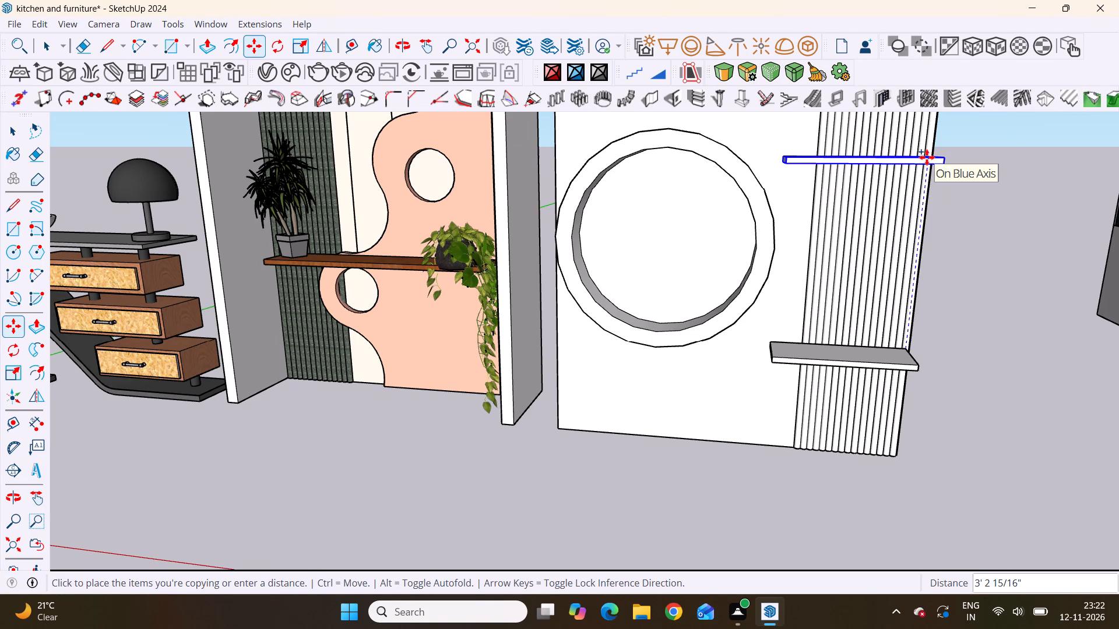
pyautogui.moveTo(927, 157); pyautogui.dragTo(920, 164)
# Examine both shelves' spacing and fit against the ring and fluting, including the upper shelf's rear corner up close.
pyautogui.scroll(-5, 836, 278)
pyautogui.moveTo(819, 265); pyautogui.dragTo(824, 408, button='middle')
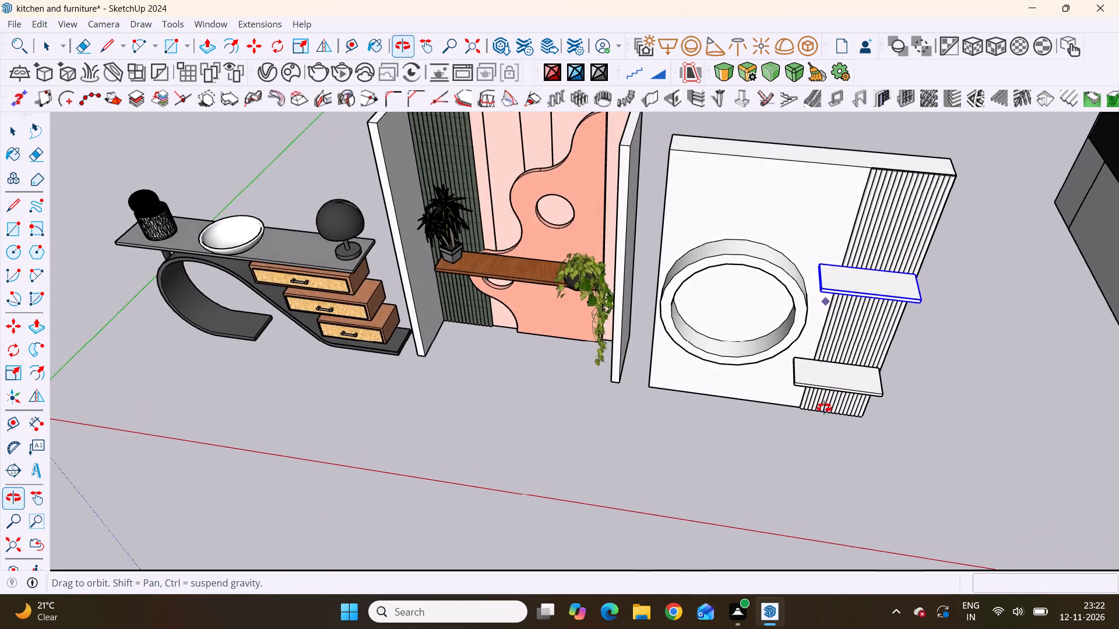
pyautogui.moveTo(824, 408); pyautogui.dragTo(800, 231, button='middle')
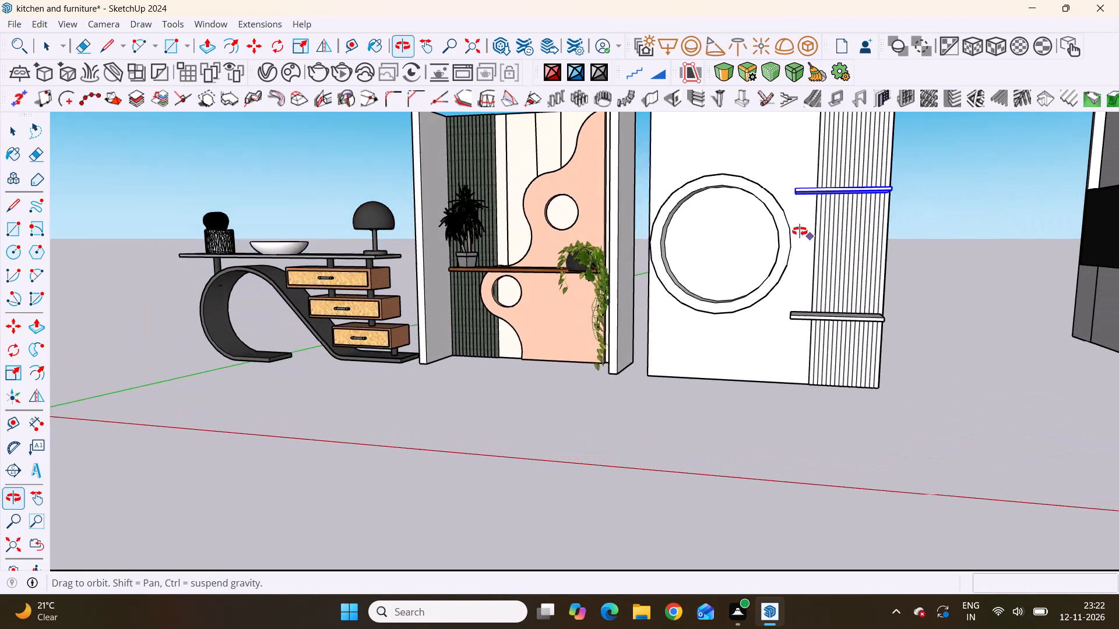
pyautogui.moveTo(800, 231); pyautogui.dragTo(802, 233, button='middle')
pyautogui.scroll(1, 802, 233)
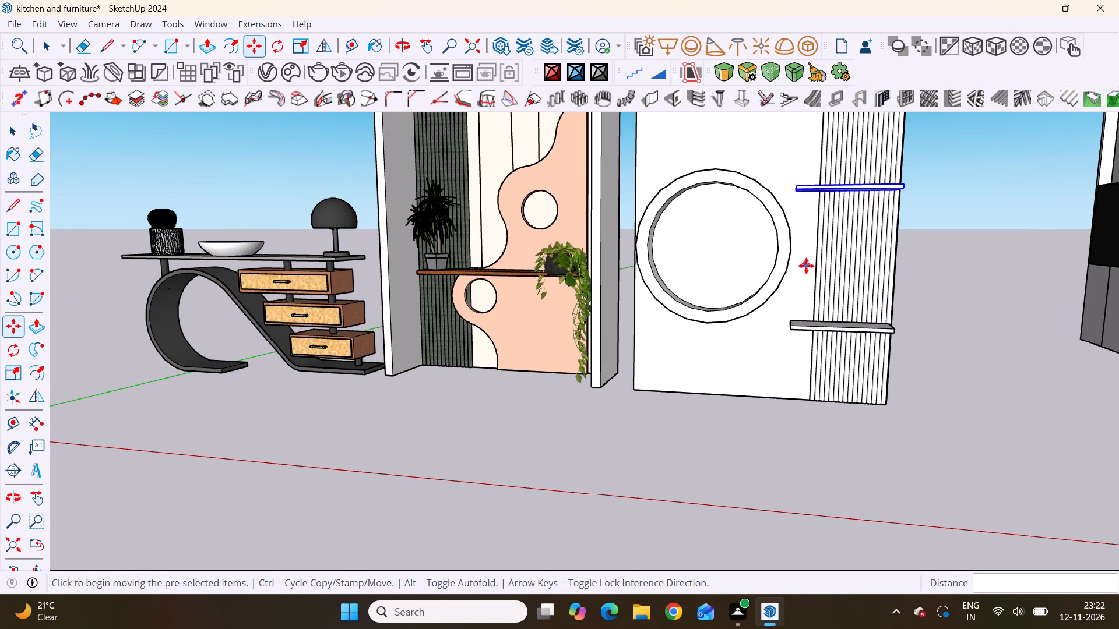
pyautogui.moveTo(887, 264); pyautogui.dragTo(863, 430, button='middle')
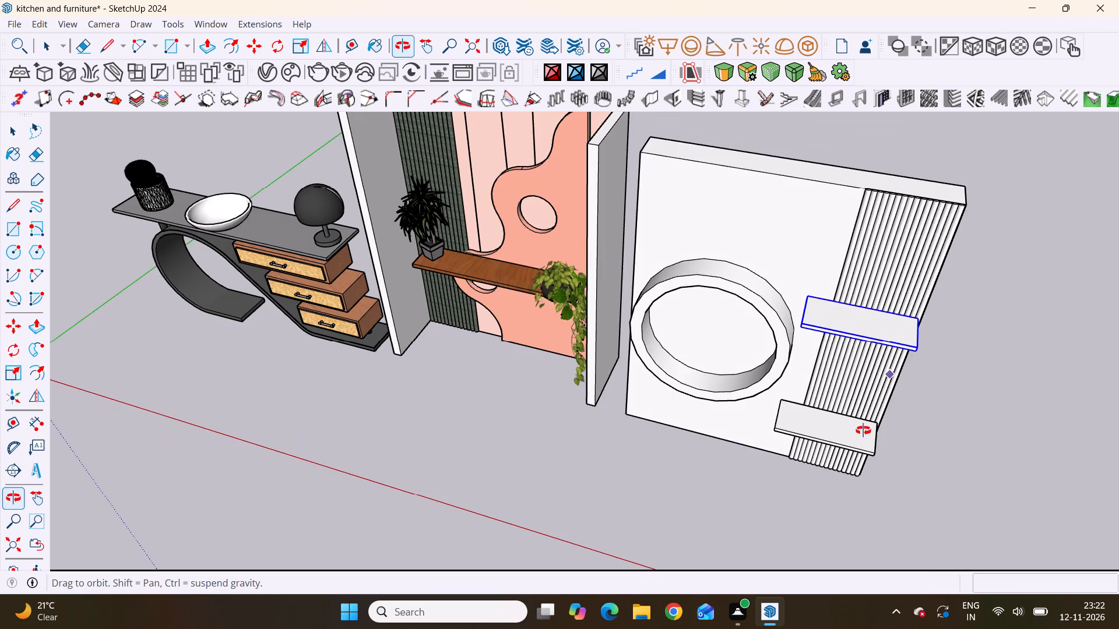
pyautogui.moveTo(863, 430); pyautogui.dragTo(815, 330, button='middle')
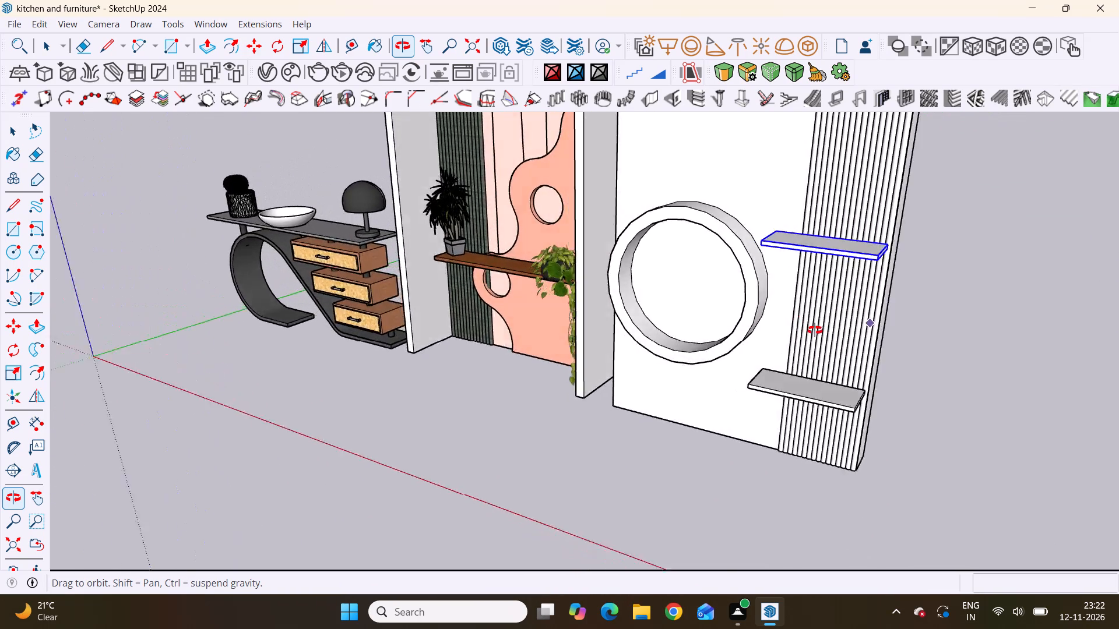
pyautogui.moveTo(815, 330); pyautogui.dragTo(909, 301, button='middle')
pyautogui.scroll(1, 875, 288)
pyautogui.scroll(-4, 818, 315)
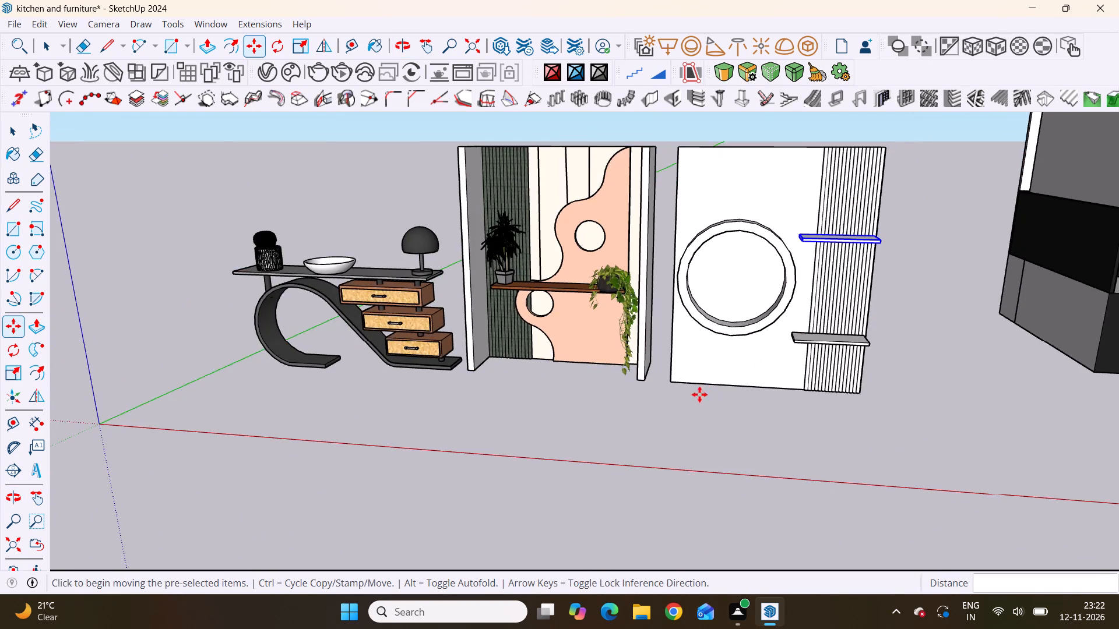
pyautogui.scroll(-5, 642, 413)
pyautogui.scroll(3, 736, 337)
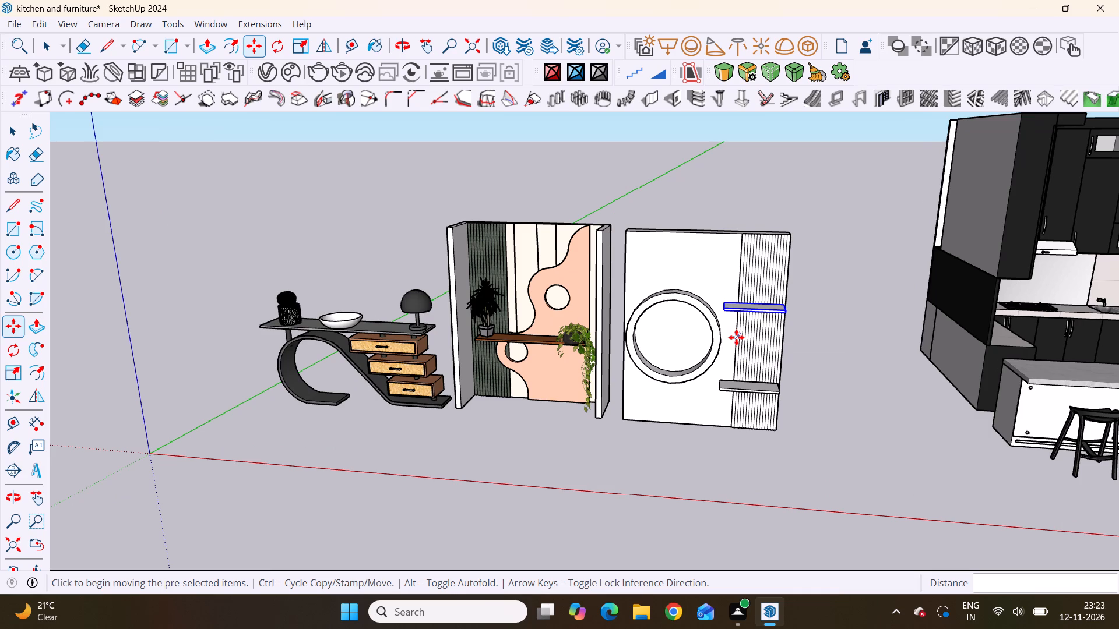
pyautogui.scroll(4, 849, 304)
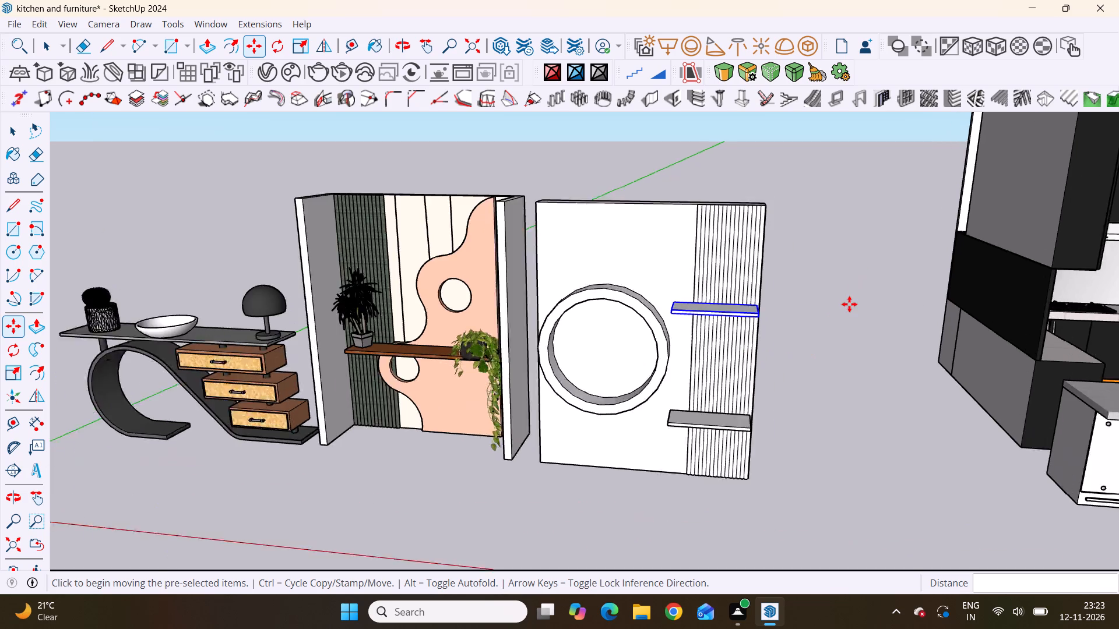
pyautogui.moveTo(821, 323); pyautogui.dragTo(634, 384, button='middle')
pyautogui.scroll(8, 634, 386)
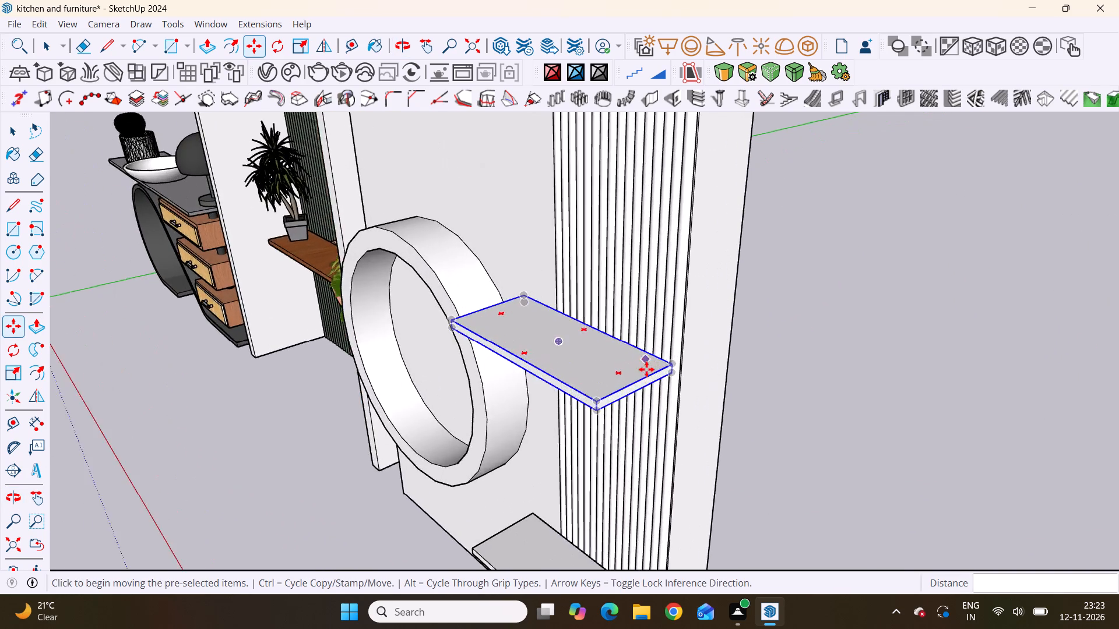
pyautogui.scroll(4, 646, 369)
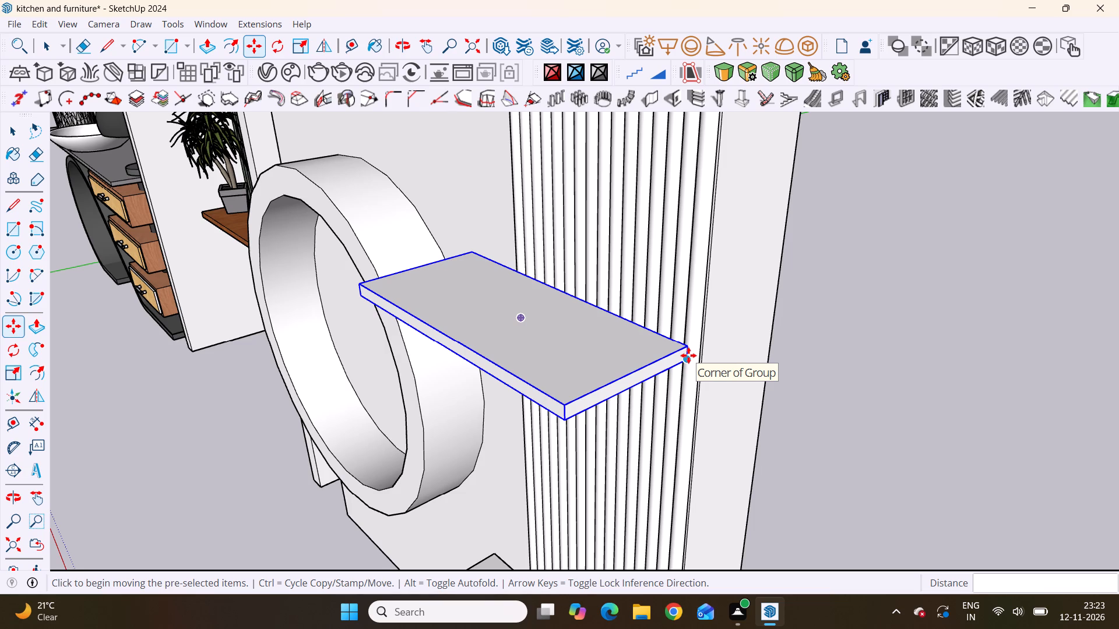
# Copy the upper shelf about 4' 4" from its rear lower outer corner onto the panel face inside the circular ring.
pyautogui.scroll(4, 689, 365)
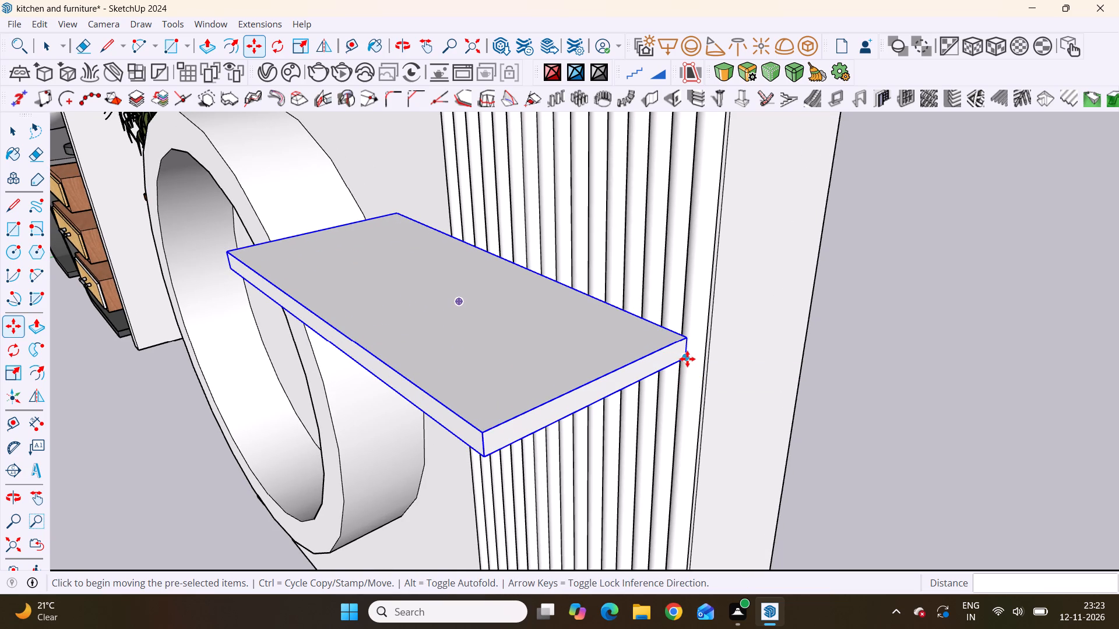
pyautogui.click(687, 359)
pyautogui.scroll(-2, 732, 395)
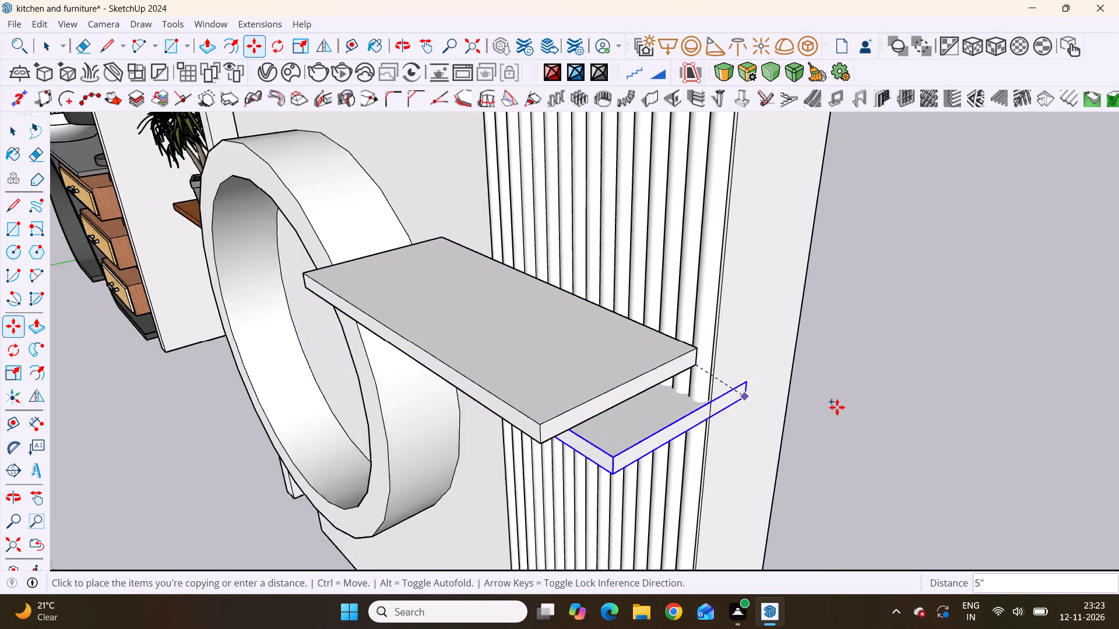
pyautogui.scroll(-5, 837, 407)
pyautogui.moveTo(795, 466); pyautogui.dragTo(1033, 444, button='middle')
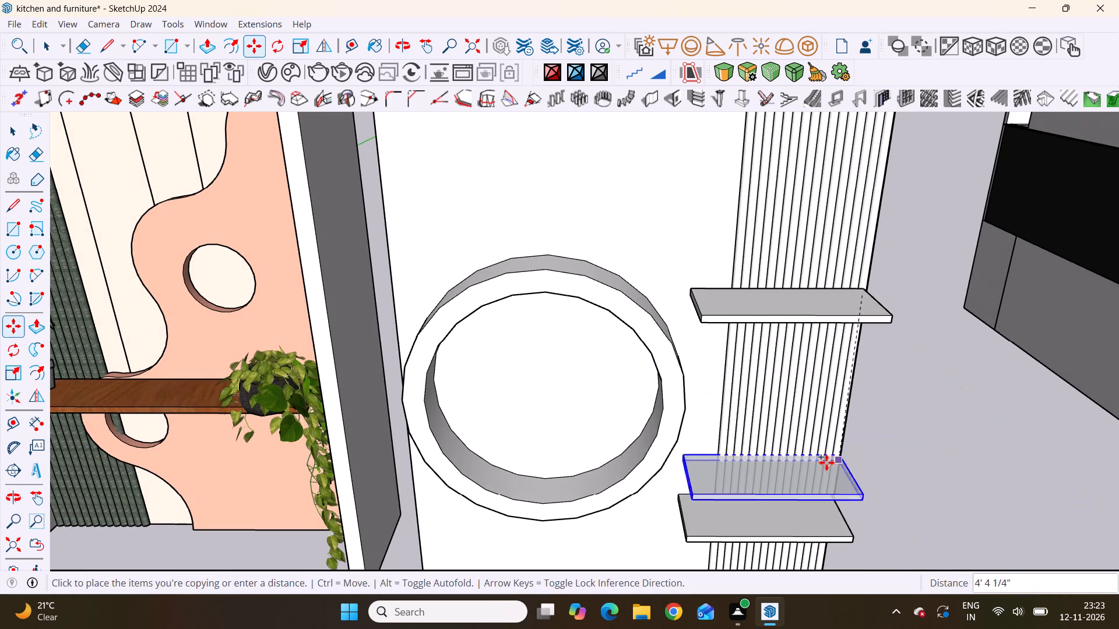
pyautogui.scroll(6, 648, 416)
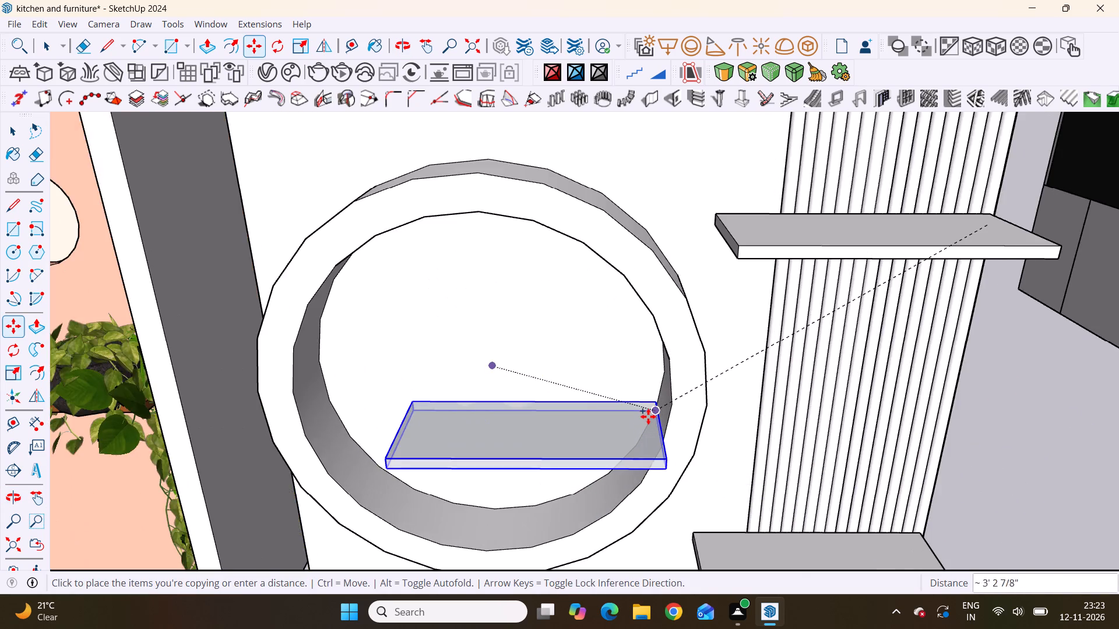
pyautogui.scroll(2, 648, 416)
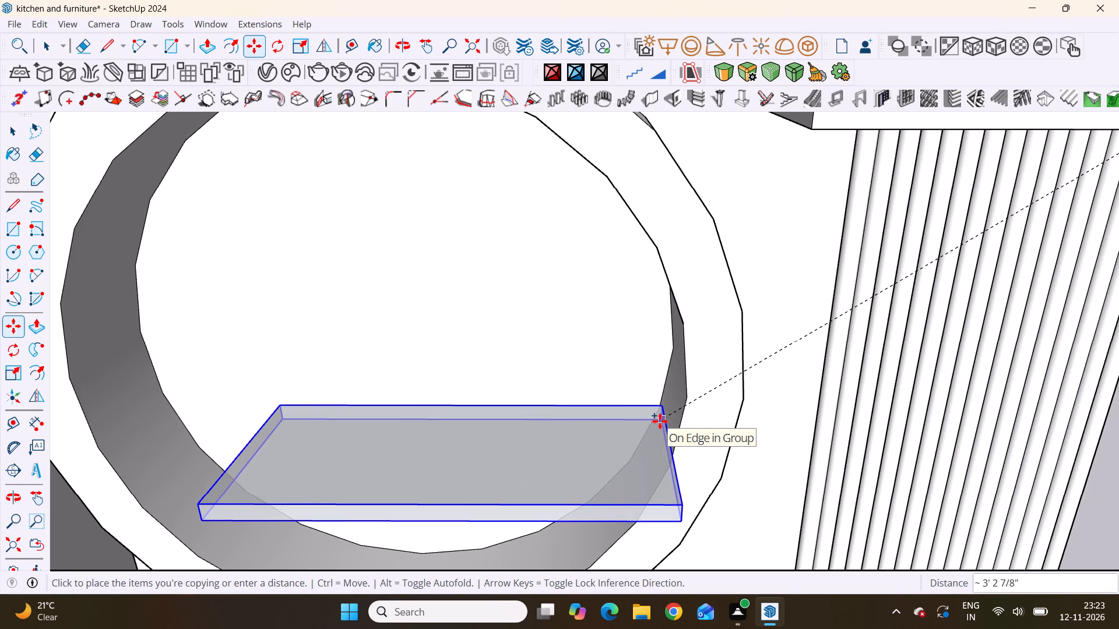
pyautogui.scroll(-2, 444, 402)
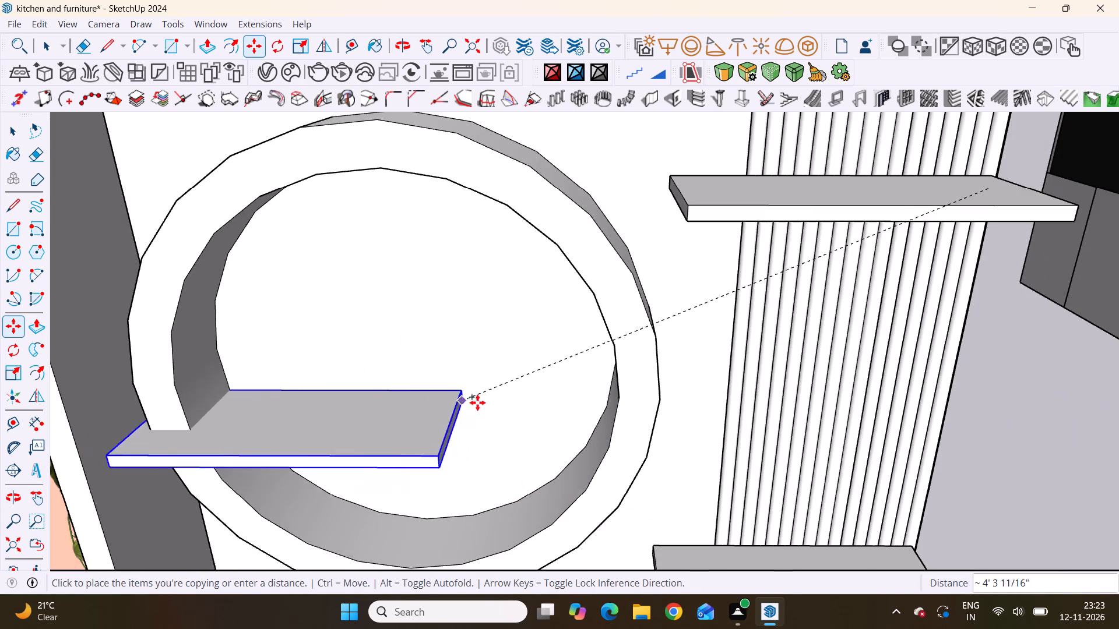
pyautogui.scroll(-8, 477, 402)
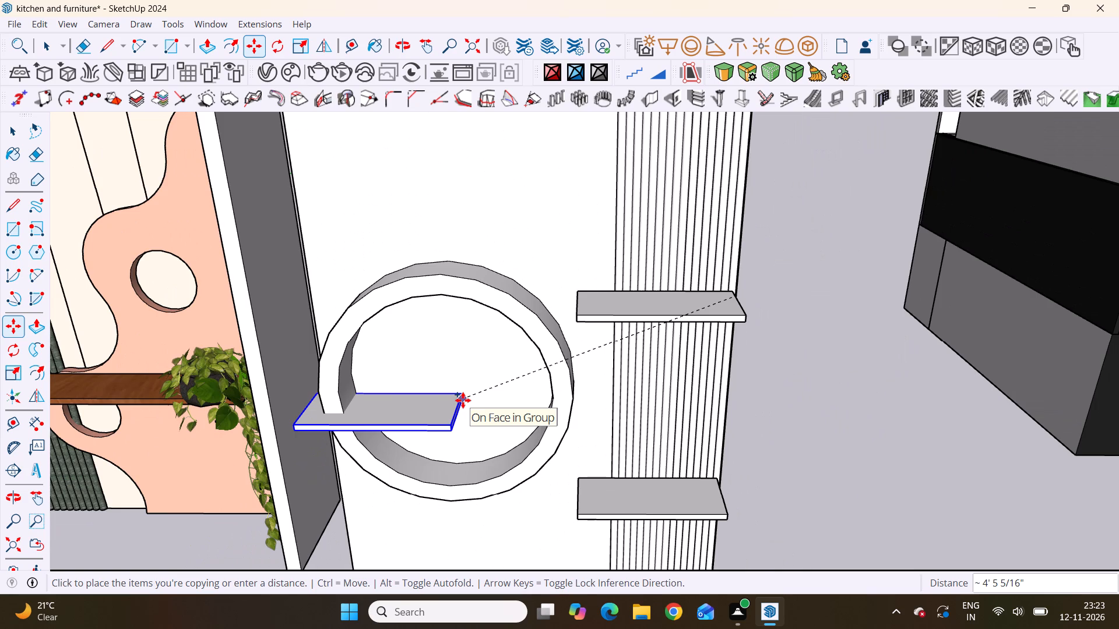
pyautogui.scroll(-2, 464, 401)
pyautogui.moveTo(480, 406); pyautogui.dragTo(571, 310, button='middle')
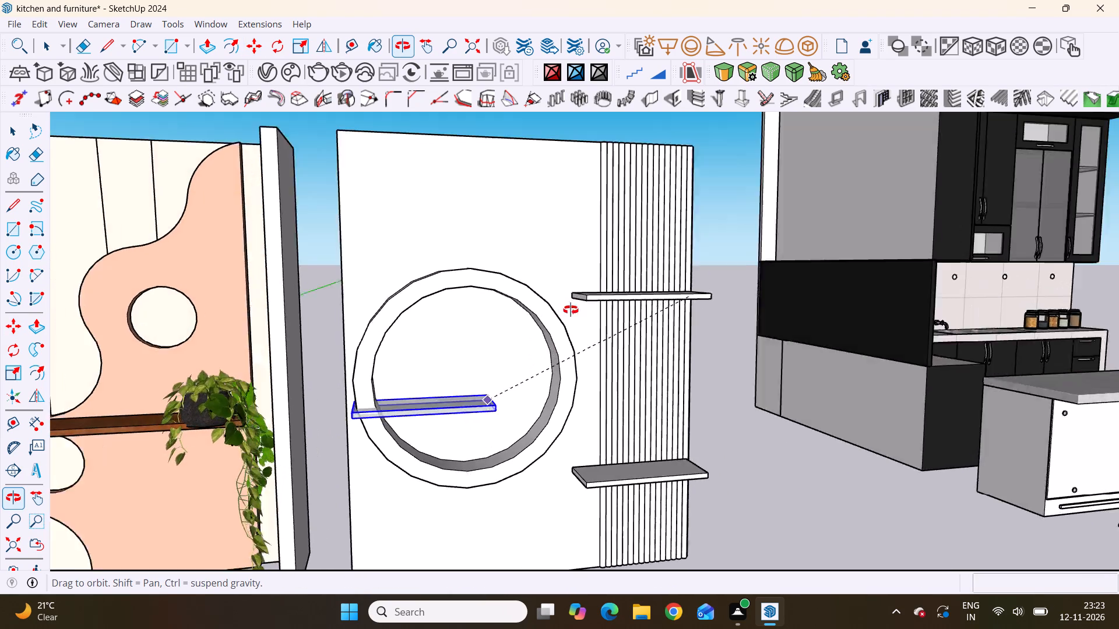
pyautogui.moveTo(571, 310); pyautogui.dragTo(590, 321, button='middle')
pyautogui.middleClick(590, 321)
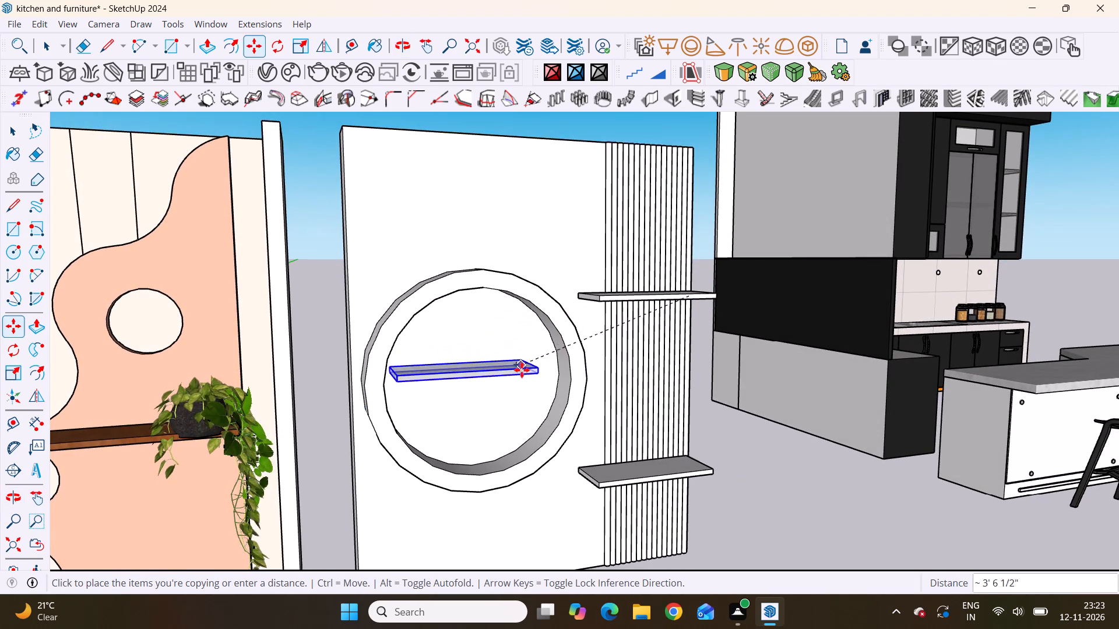
pyautogui.scroll(2, 485, 413)
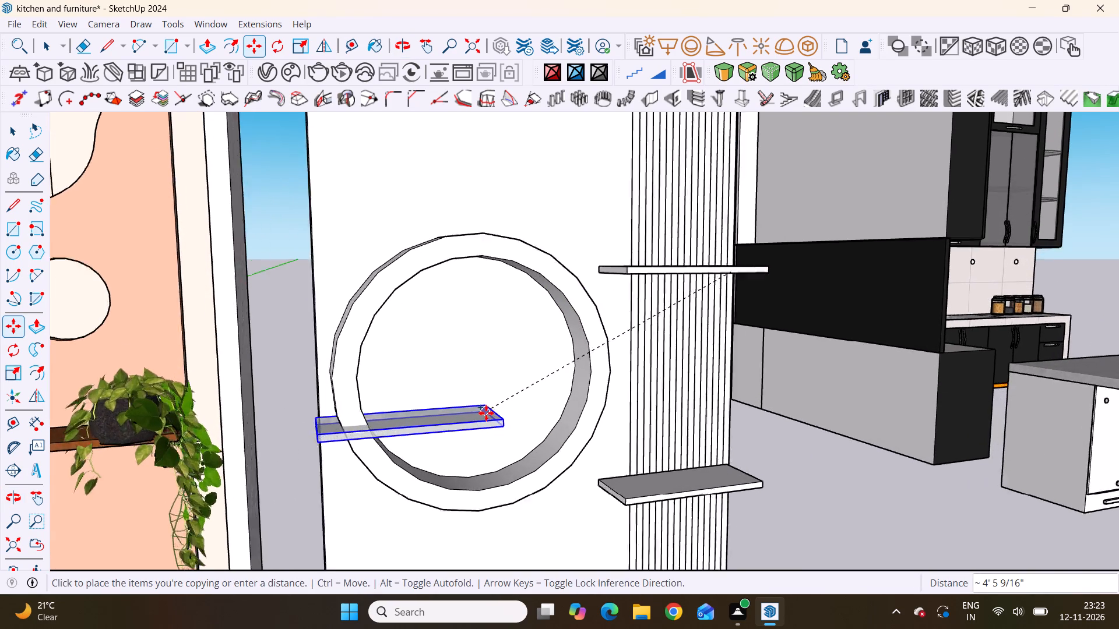
pyautogui.scroll(3, 486, 413)
pyautogui.click(498, 411)
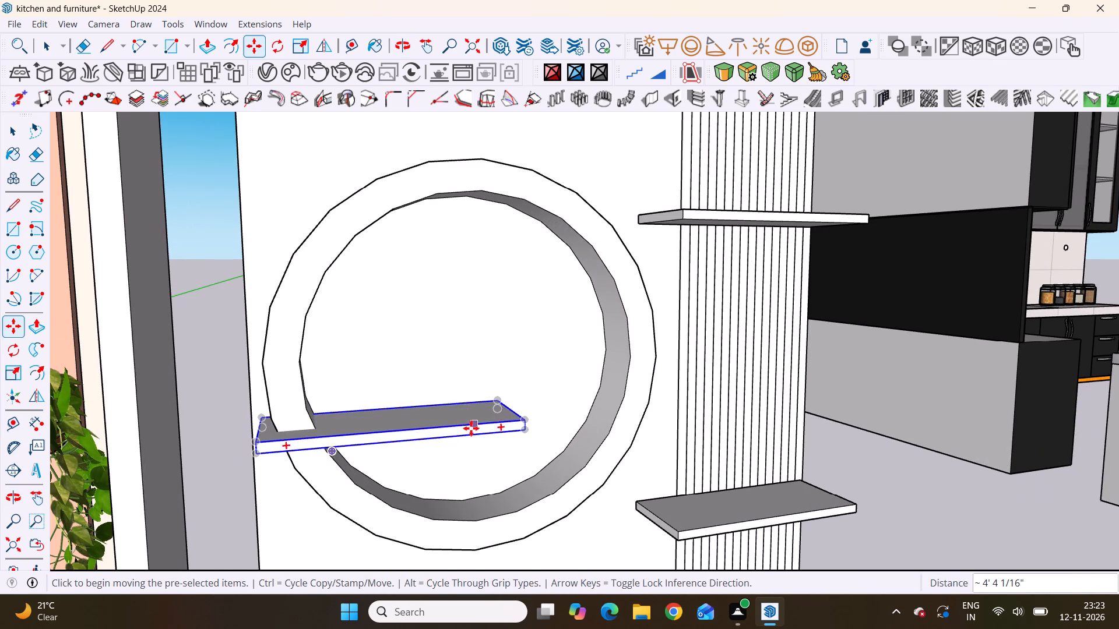
# Move the copied shelf about 5" straight up inside the ring, using its rear upper corner as the base point.
pyautogui.moveTo(495, 449); pyautogui.dragTo(669, 464, button='middle')
pyautogui.moveTo(642, 468); pyautogui.dragTo(468, 525, button='middle')
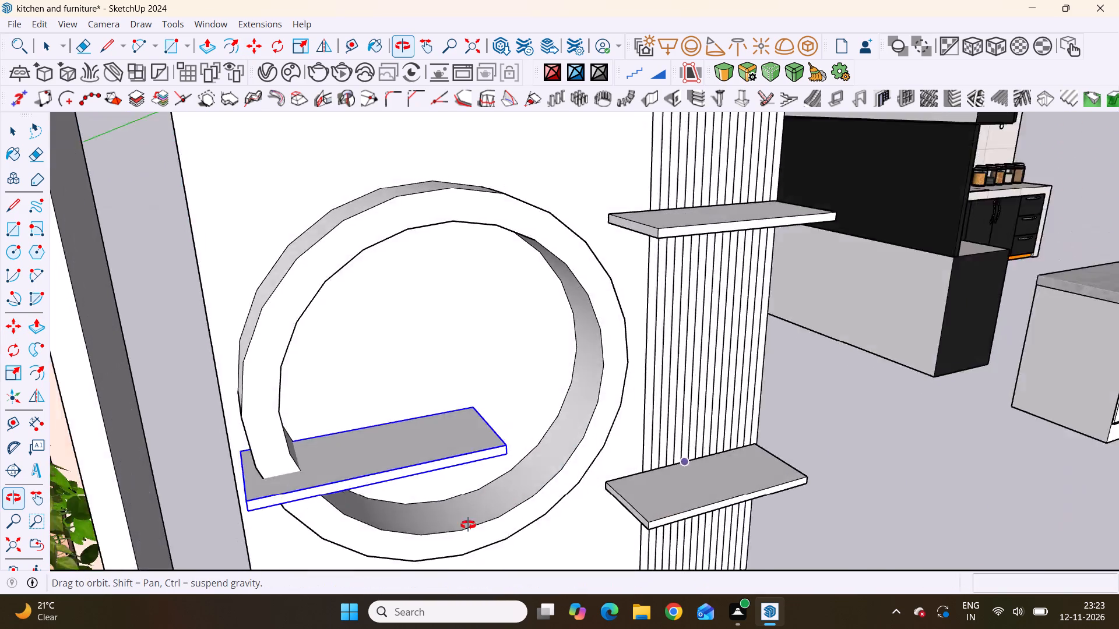
pyautogui.moveTo(468, 525); pyautogui.dragTo(449, 473, button='middle')
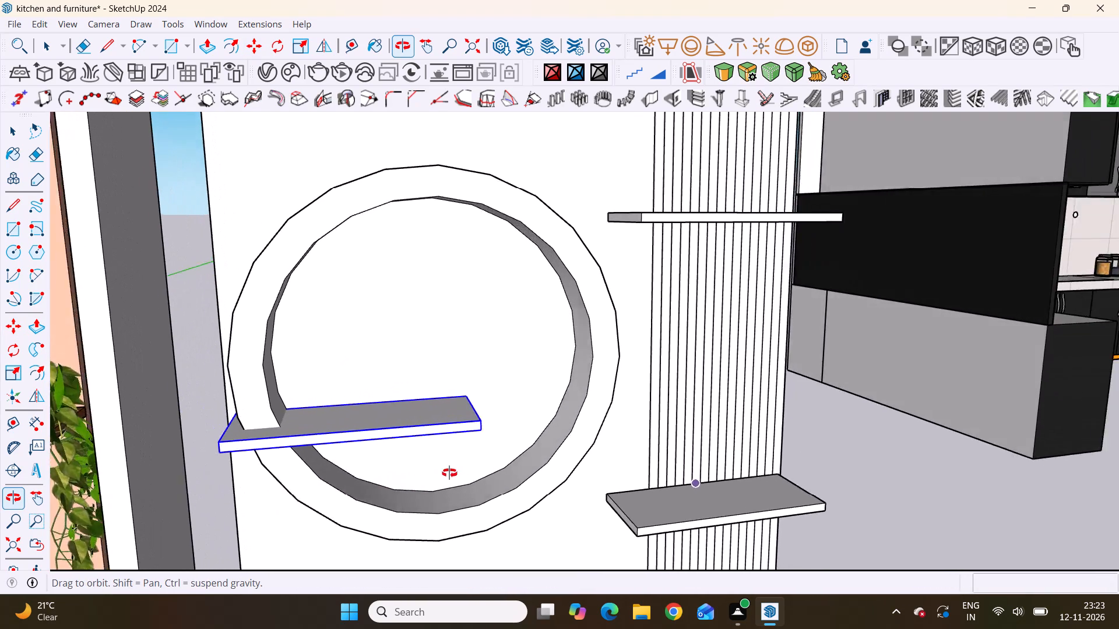
pyautogui.moveTo(449, 473); pyautogui.dragTo(395, 518, button='middle')
pyautogui.scroll(2, 395, 518)
pyautogui.scroll(5, 469, 387)
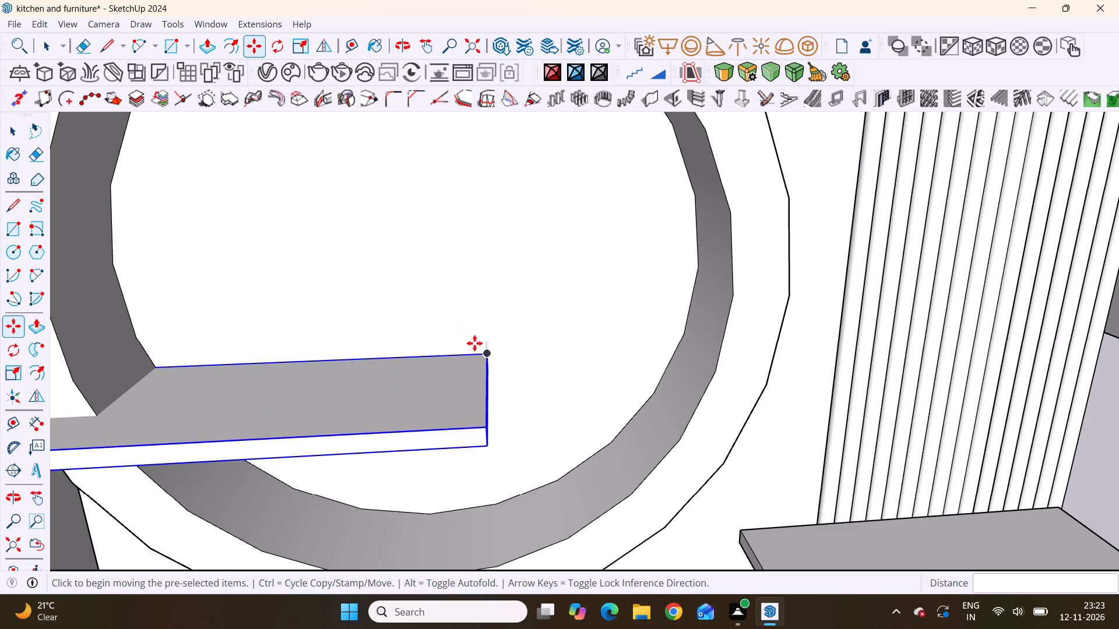
pyautogui.click(484, 352)
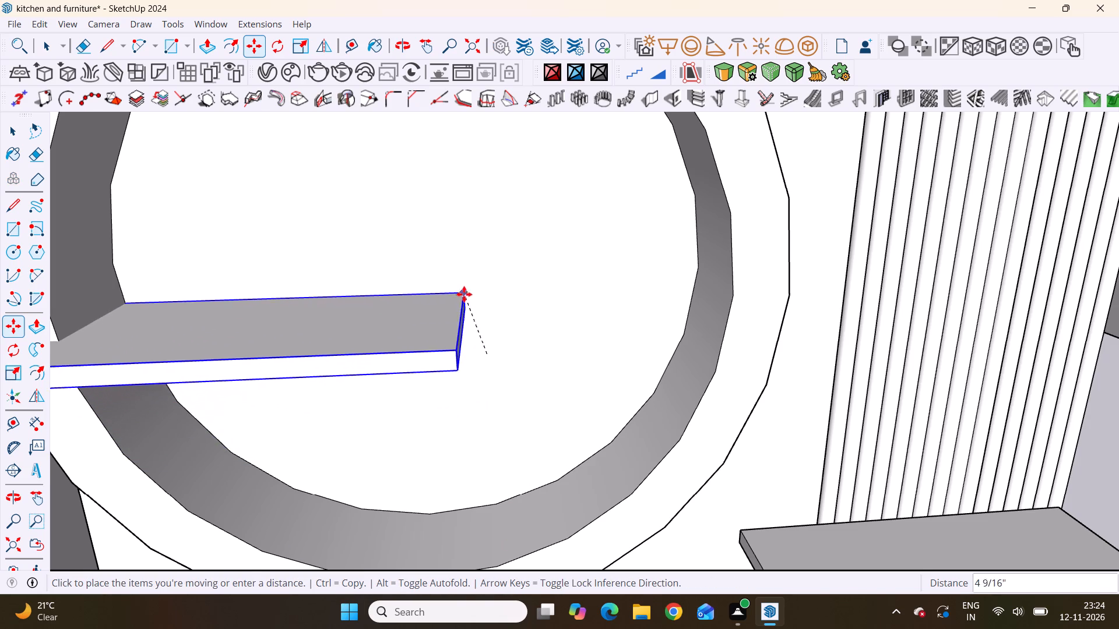
pyautogui.scroll(-9, 476, 284)
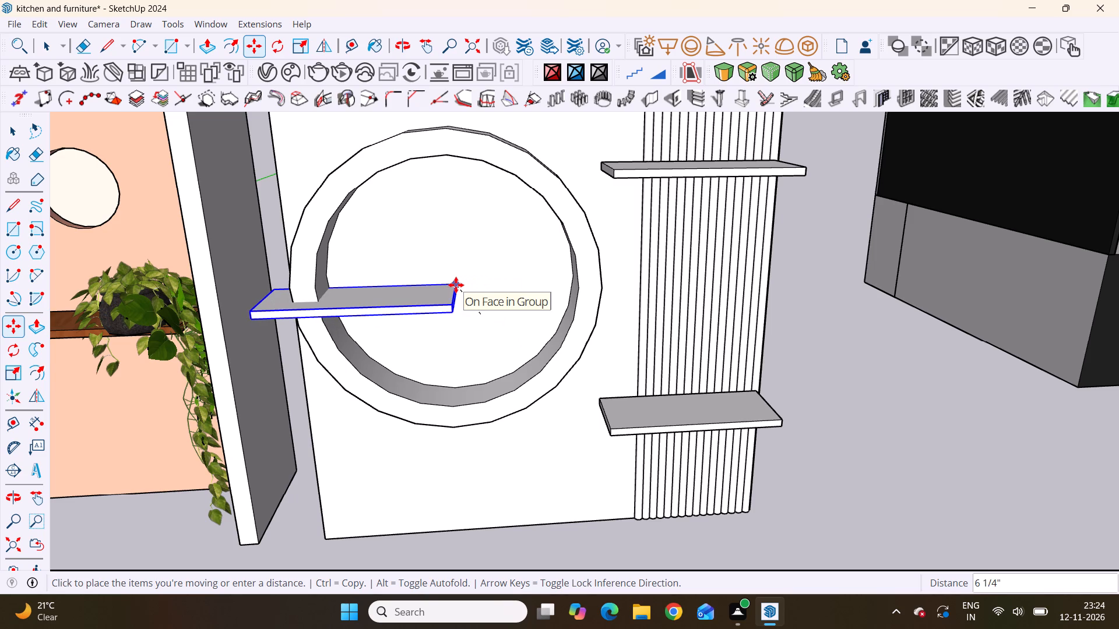
pyautogui.scroll(-3, 456, 285)
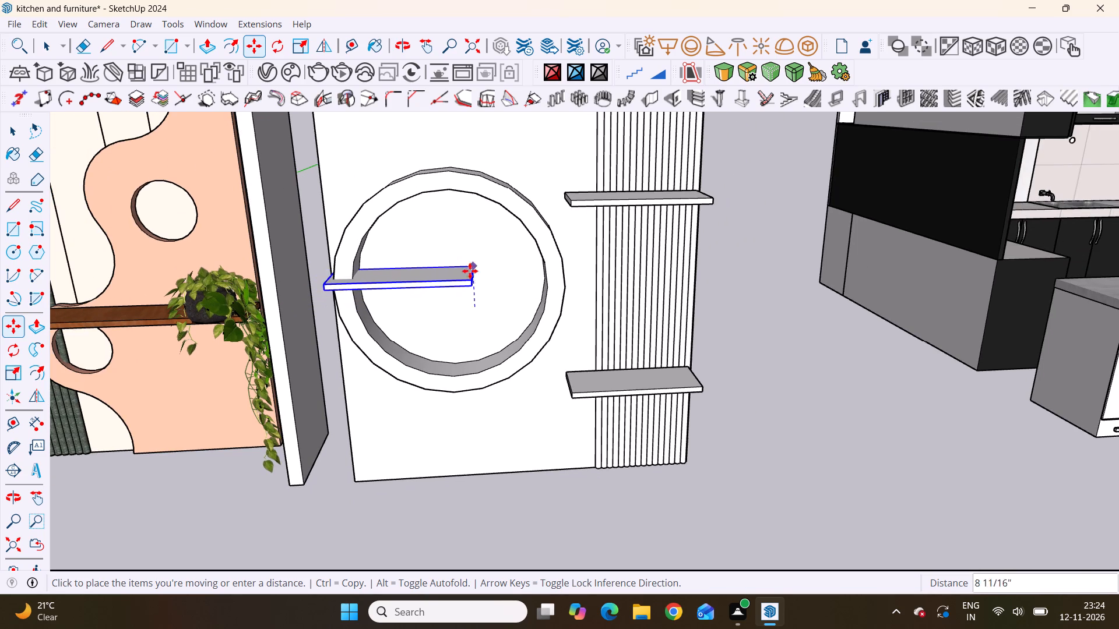
pyautogui.scroll(-8, 482, 287)
pyautogui.scroll(5, 476, 298)
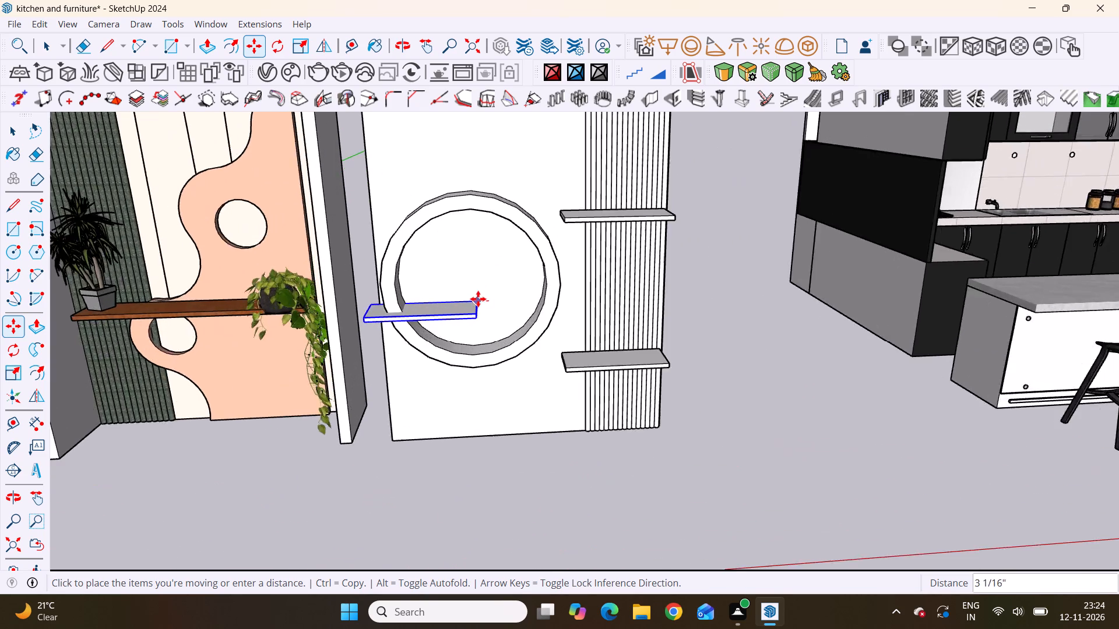
pyautogui.scroll(4, 478, 299)
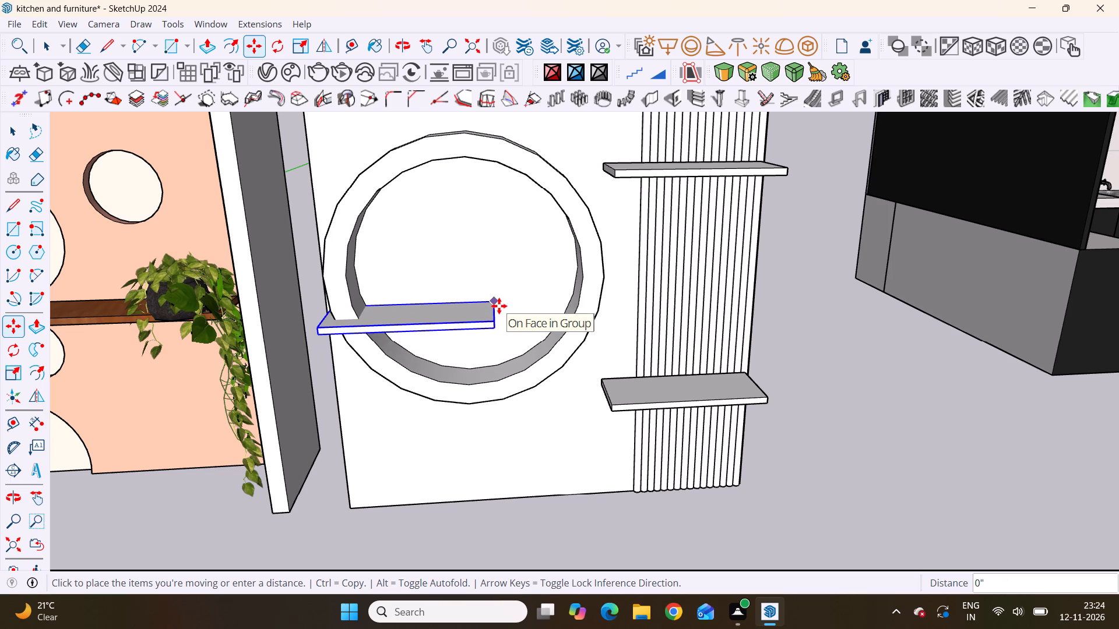
pyautogui.press('Up')
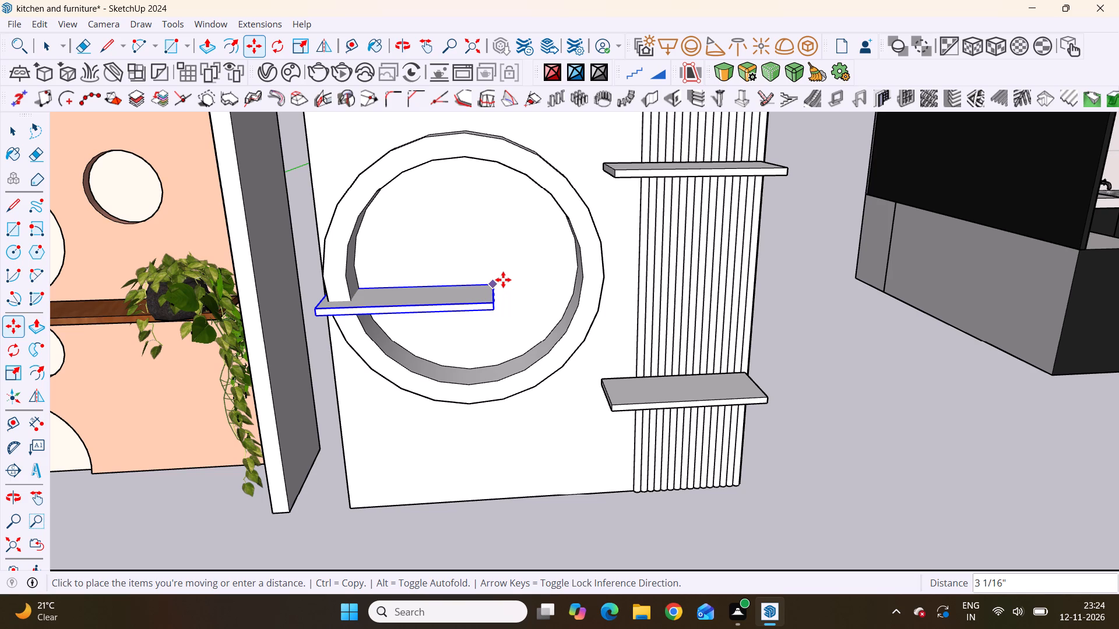
pyautogui.moveTo(502, 275); pyautogui.dragTo(497, 185, button='middle')
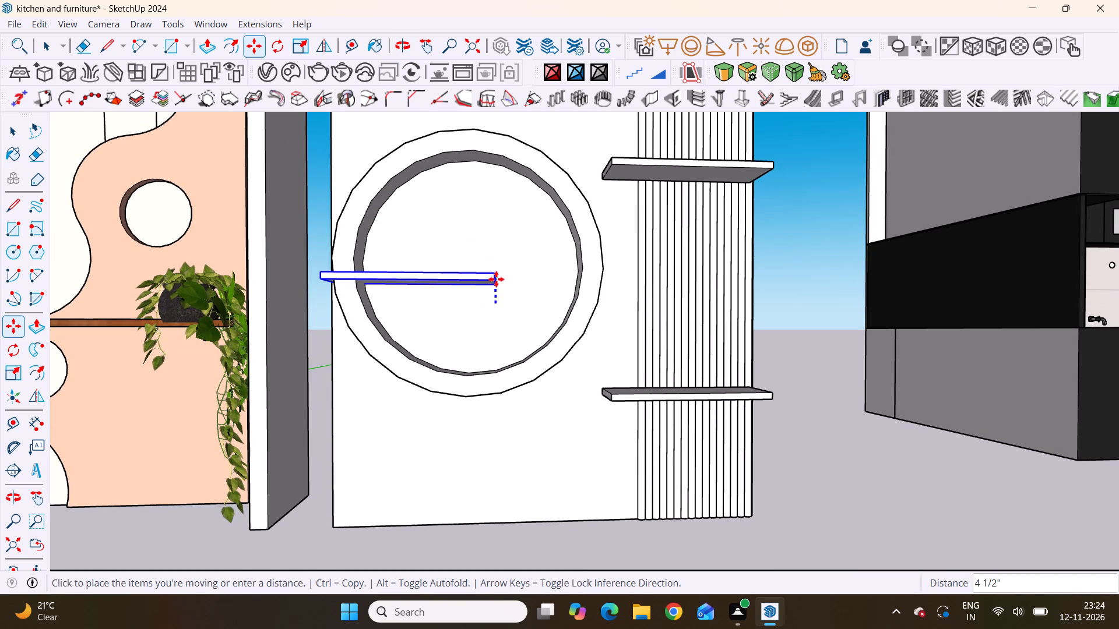
pyautogui.moveTo(489, 312); pyautogui.dragTo(485, 330, button='middle')
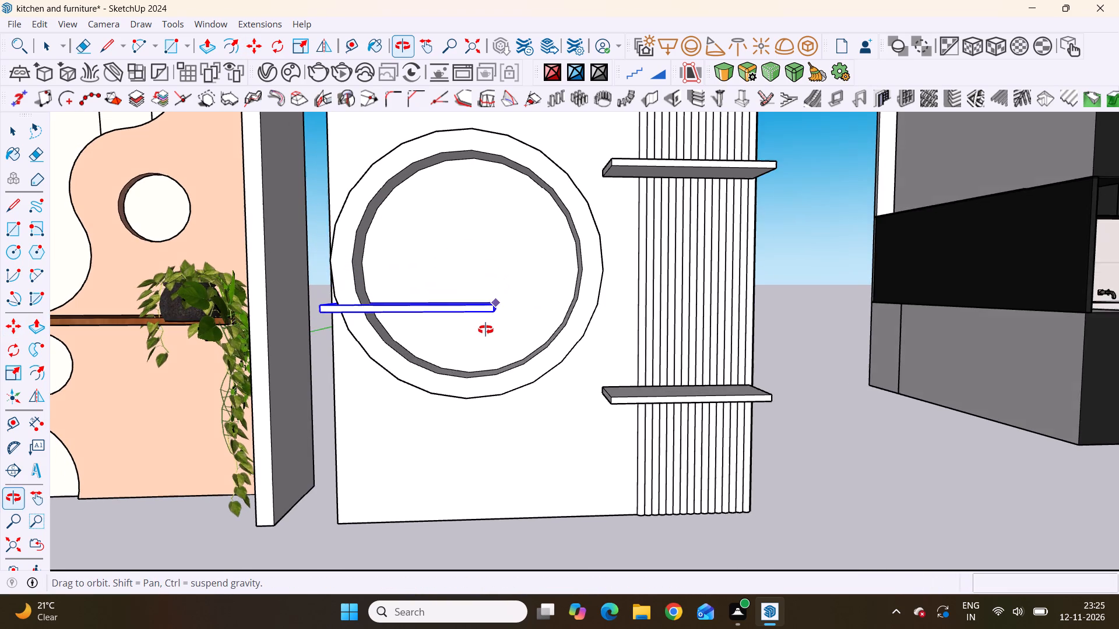
pyautogui.moveTo(485, 330); pyautogui.dragTo(485, 331, button='middle')
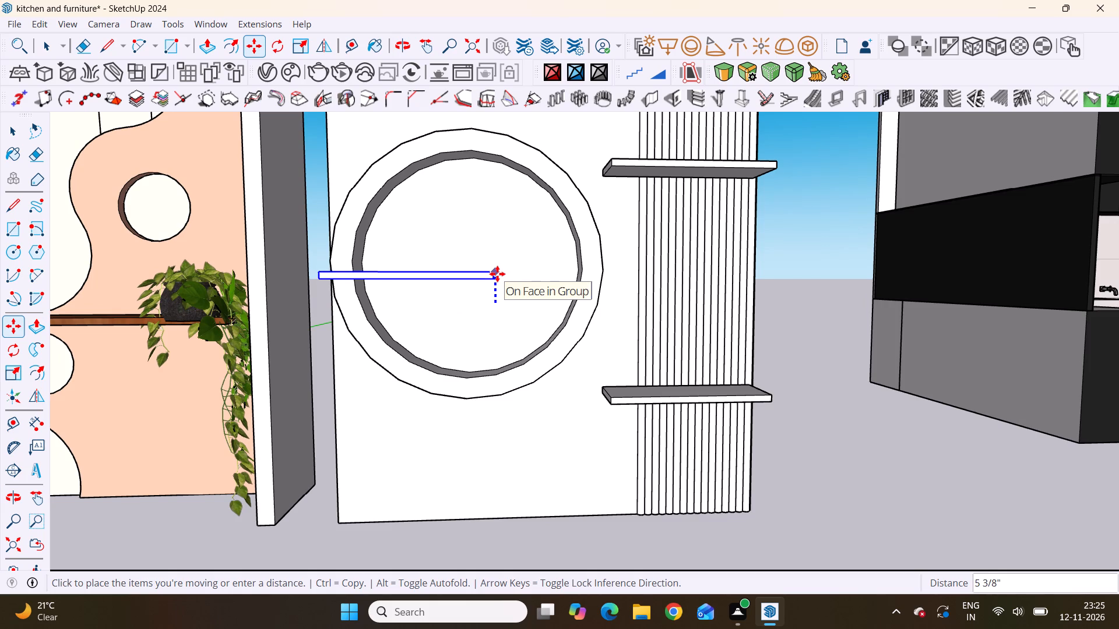
pyautogui.click(497, 275)
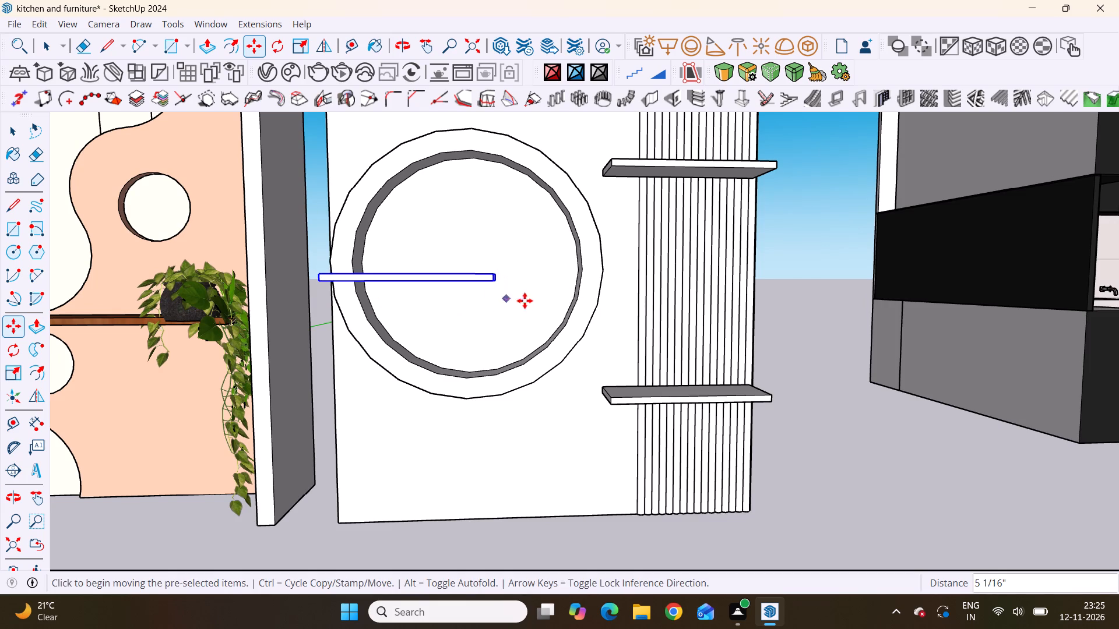
# Examine the ring shelf's height and overlap with the ring, alongside the two shelves on the fluting.
pyautogui.moveTo(549, 319); pyautogui.dragTo(639, 380, button='middle')
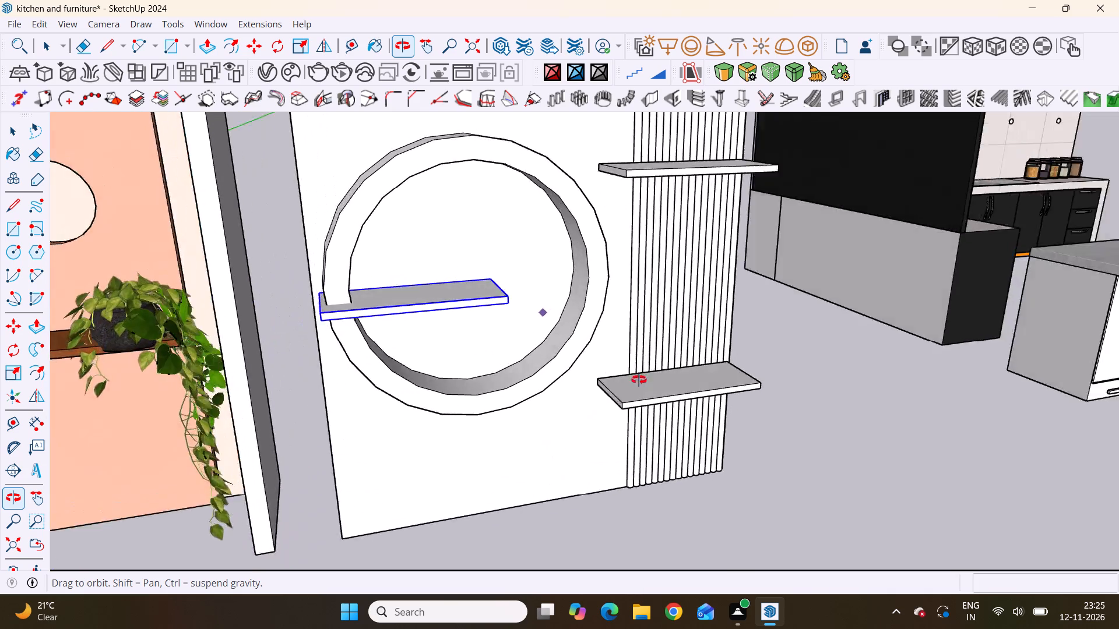
pyautogui.moveTo(639, 380); pyautogui.dragTo(709, 357, button='middle')
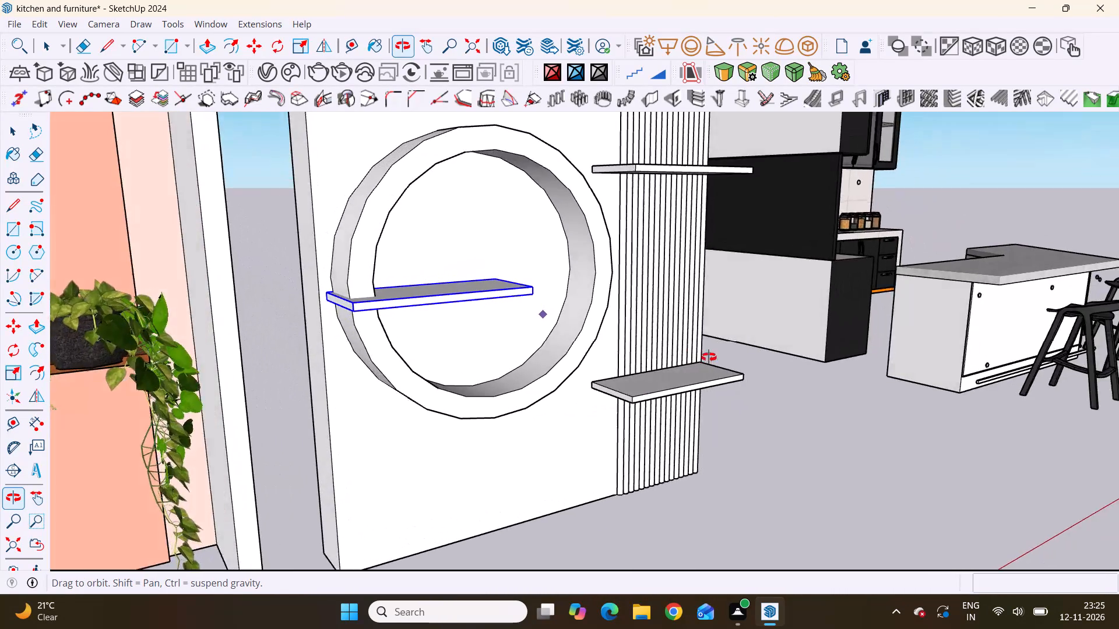
pyautogui.moveTo(709, 357); pyautogui.dragTo(739, 354, button='middle')
pyautogui.scroll(1, 739, 354)
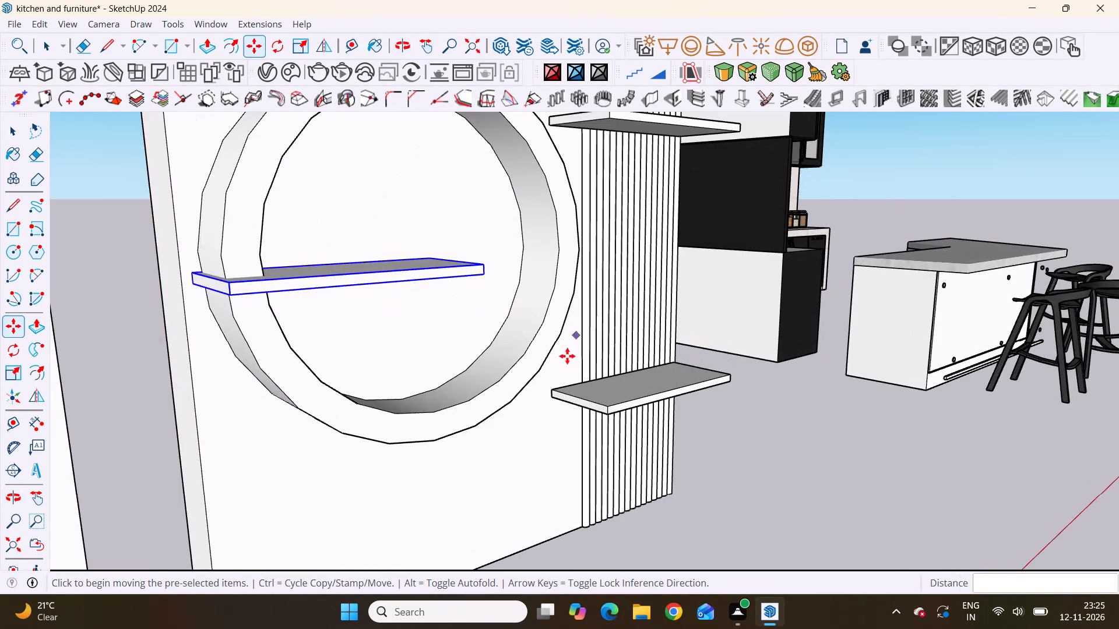
pyautogui.scroll(-3, 558, 385)
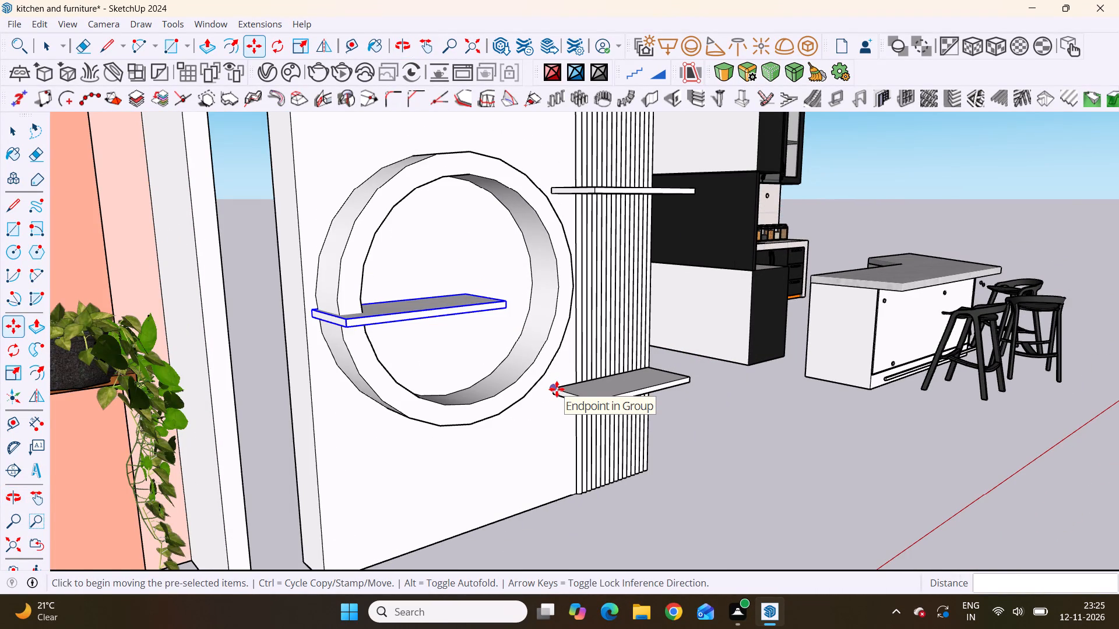
pyautogui.scroll(-3, 557, 389)
pyautogui.moveTo(495, 419); pyautogui.dragTo(407, 448, button='middle')
# Open the shelf crossing the ring for editing and select its end face on the side away from the fluting.
pyautogui.scroll(5, 412, 389)
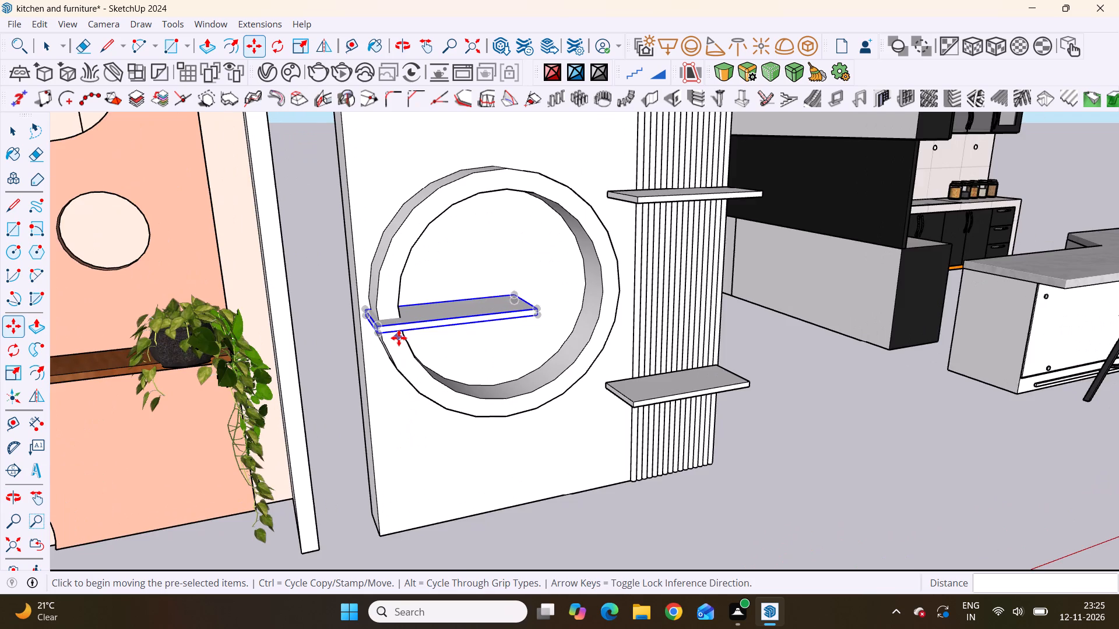
pyautogui.scroll(2, 399, 338)
pyautogui.press('space')
pyautogui.scroll(6, 314, 307)
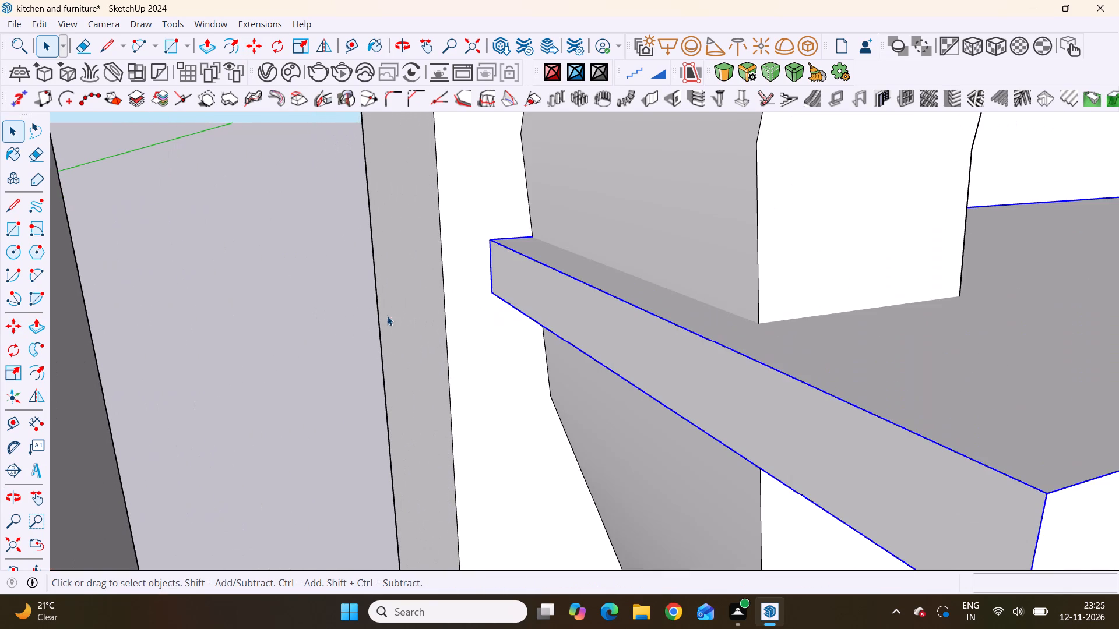
pyautogui.scroll(-7, 404, 305)
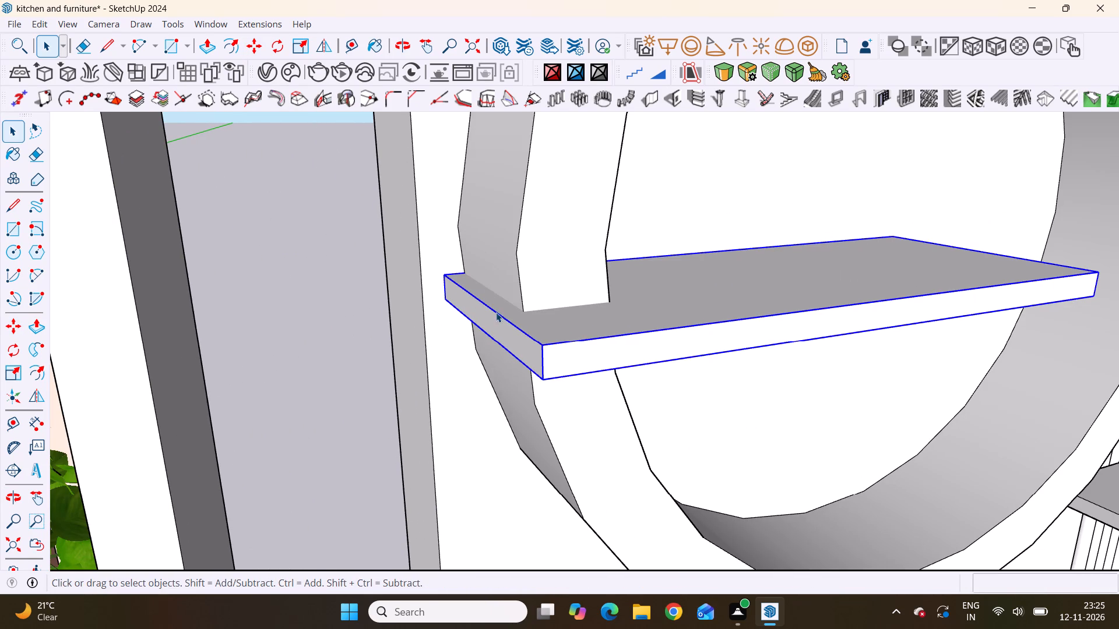
pyautogui.click(498, 328)
pyautogui.doubleClick(498, 333)
pyautogui.click(498, 333)
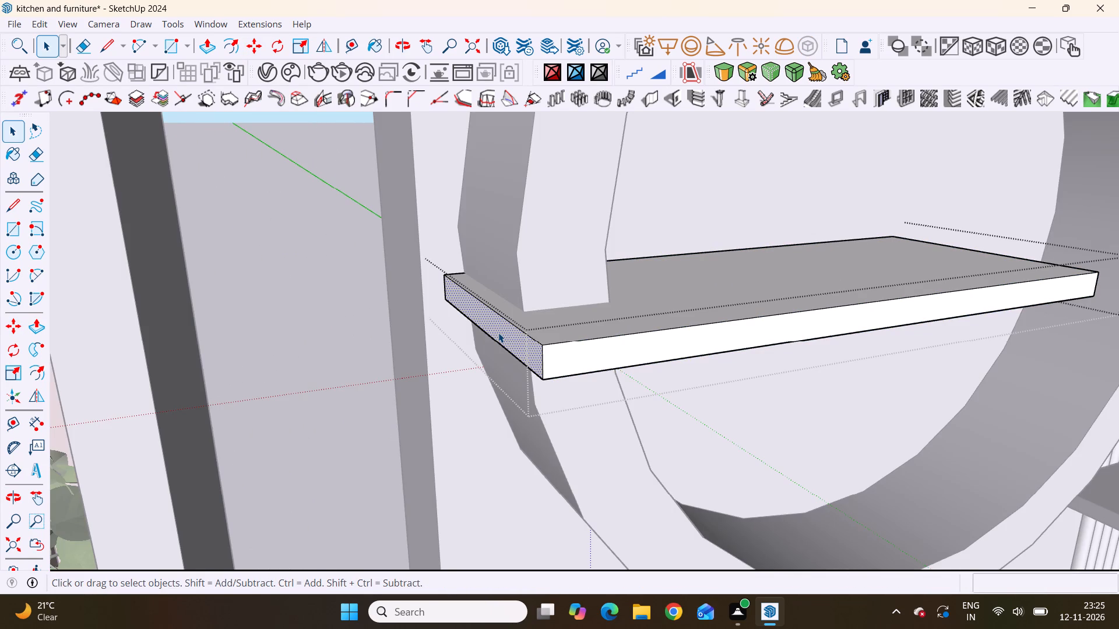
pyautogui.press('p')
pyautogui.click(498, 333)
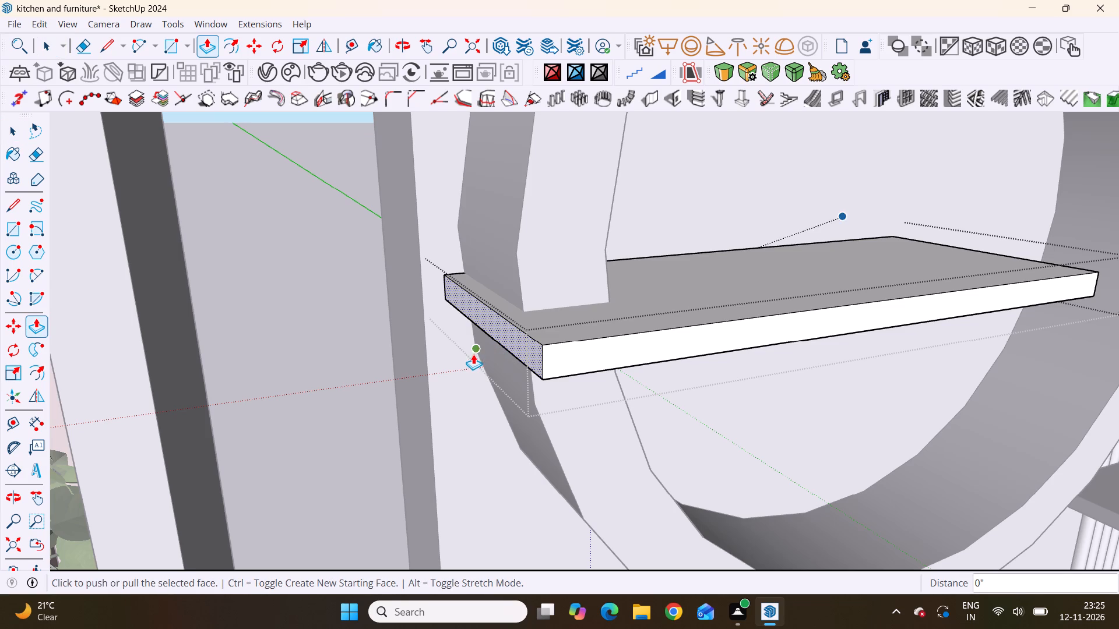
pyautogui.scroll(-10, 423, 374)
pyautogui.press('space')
# Push/Pull the ring shelf's end face farthest from the fluting outward by about 5/16".
pyautogui.scroll(14, 439, 366)
pyautogui.doubleClick(507, 342)
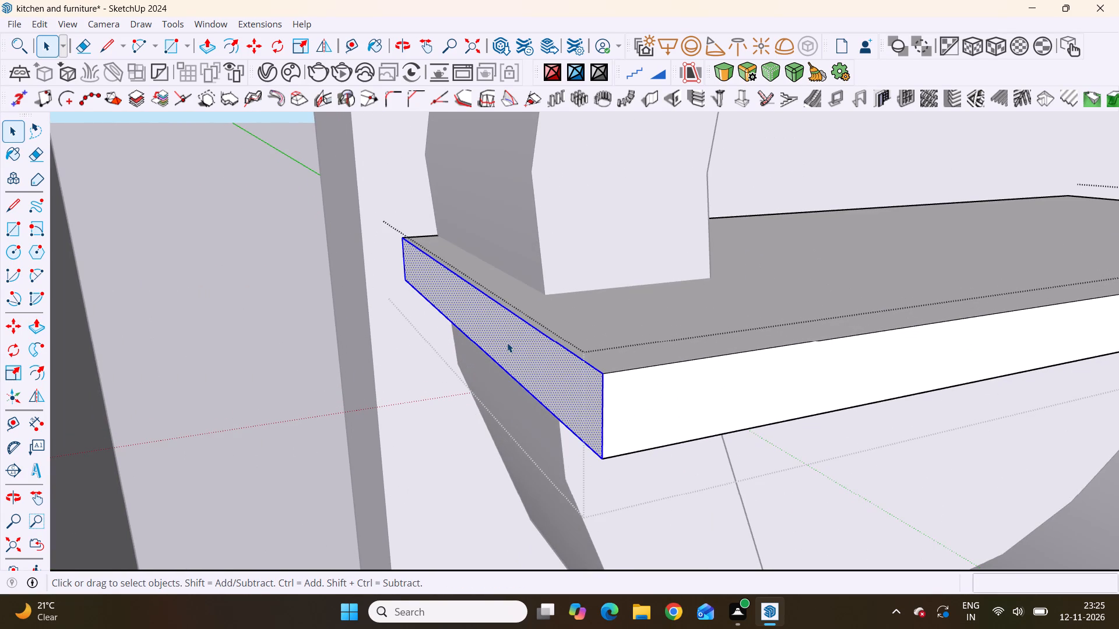
pyautogui.click(507, 342)
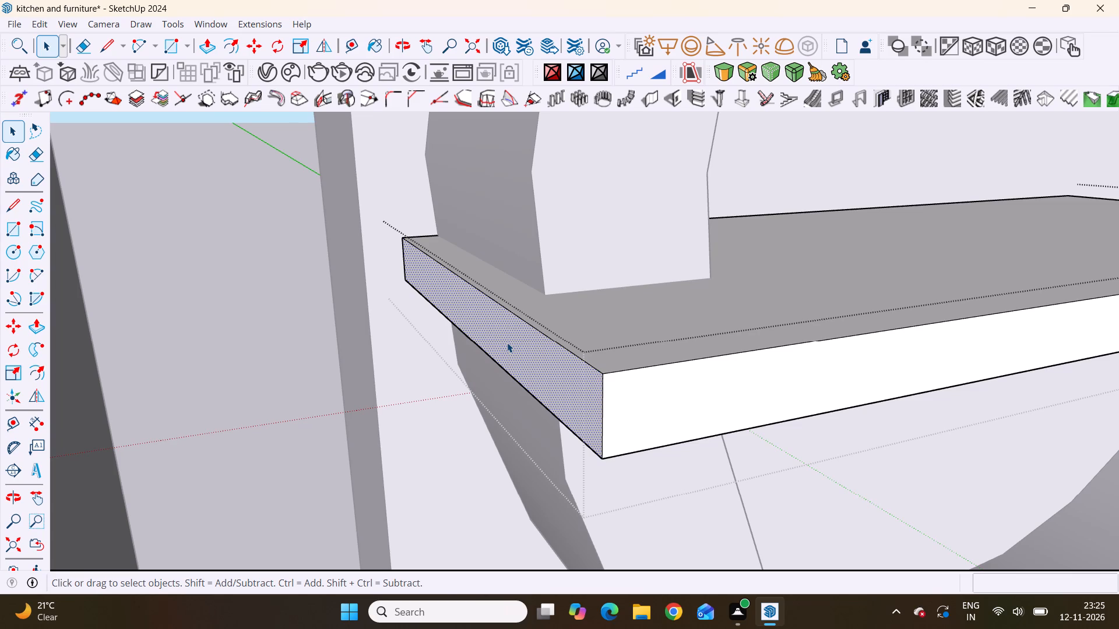
pyautogui.press('p')
pyautogui.click(508, 342)
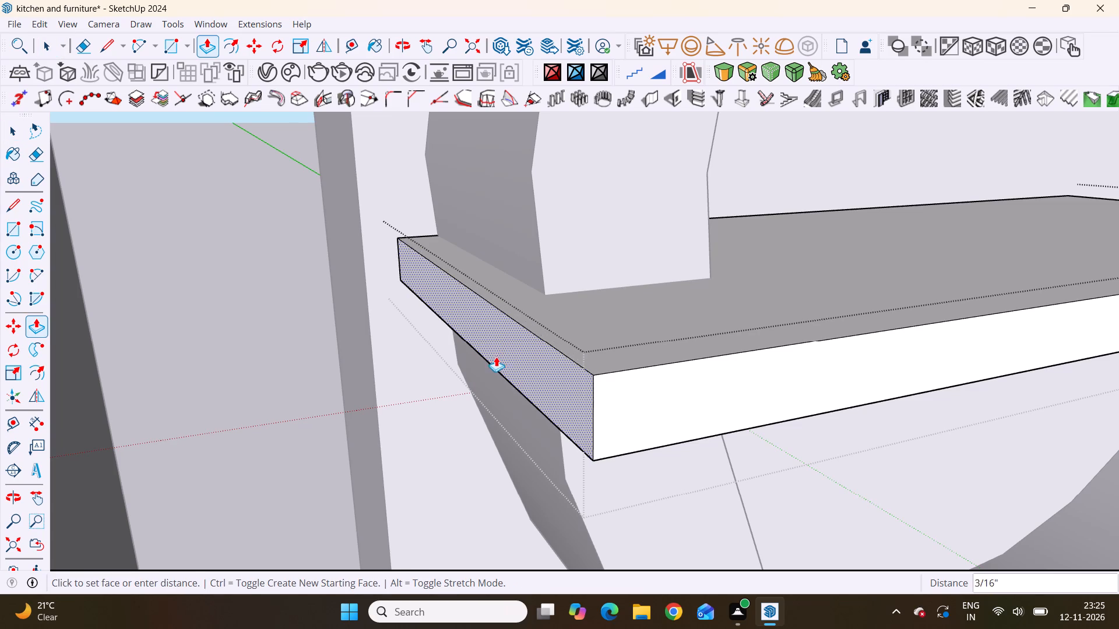
pyautogui.scroll(-8, 488, 360)
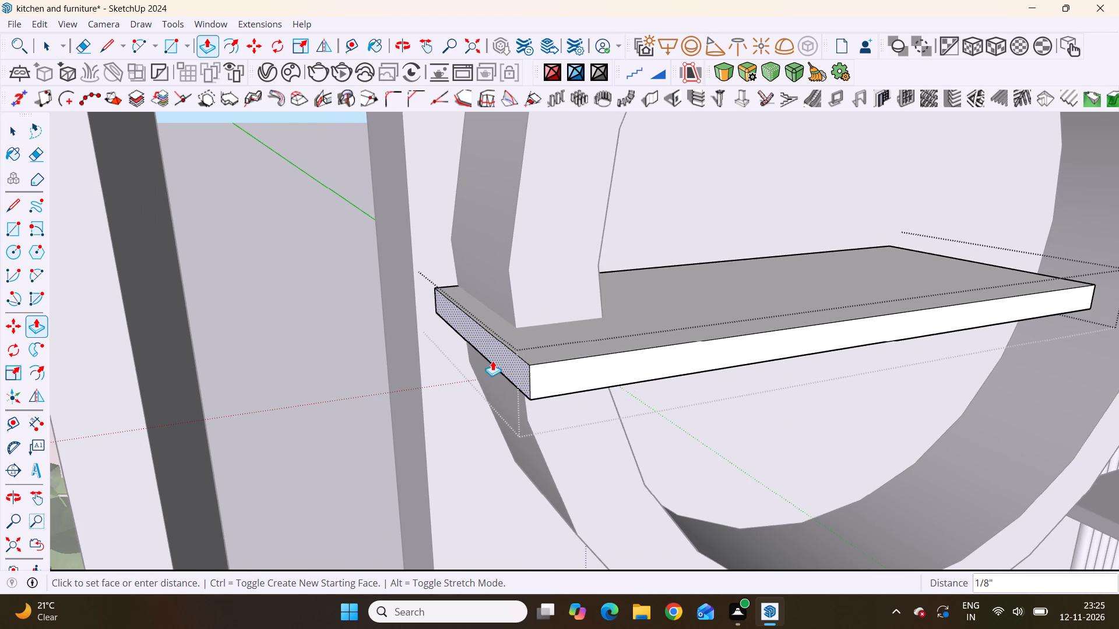
pyautogui.moveTo(491, 363); pyautogui.dragTo(448, 374, button='middle')
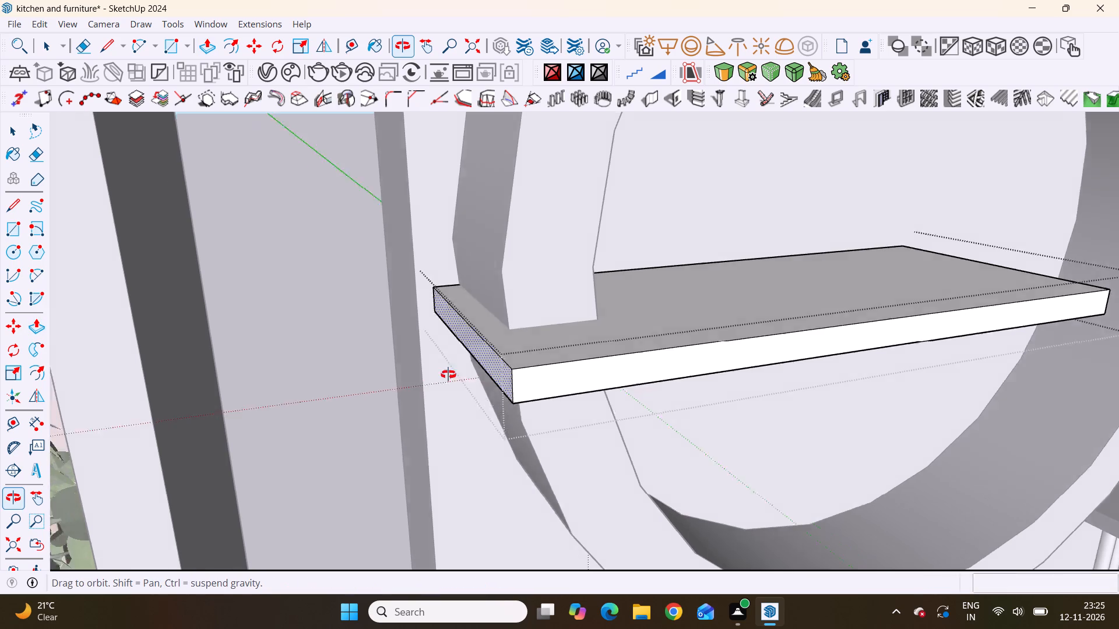
pyautogui.moveTo(448, 374); pyautogui.dragTo(460, 386, button='middle')
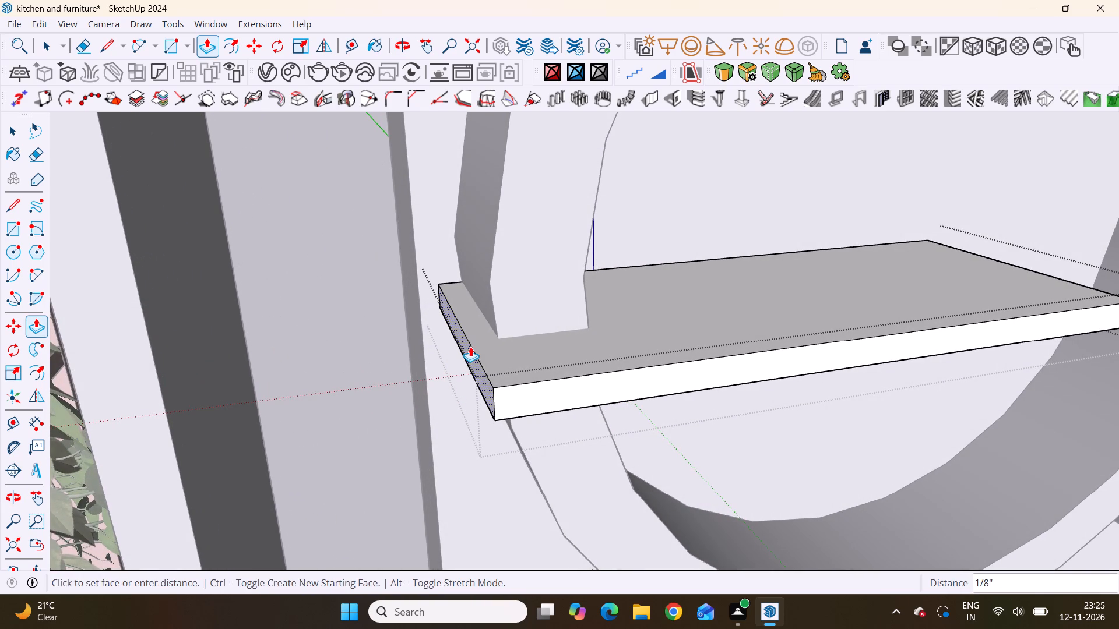
pyautogui.scroll(5, 470, 347)
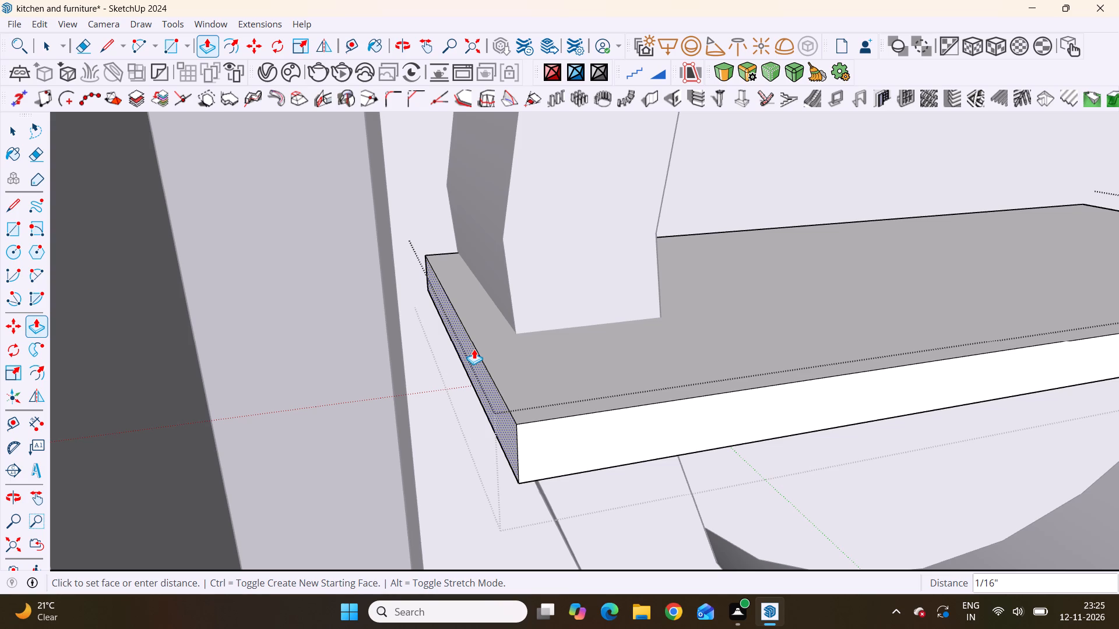
pyautogui.scroll(-4, 474, 349)
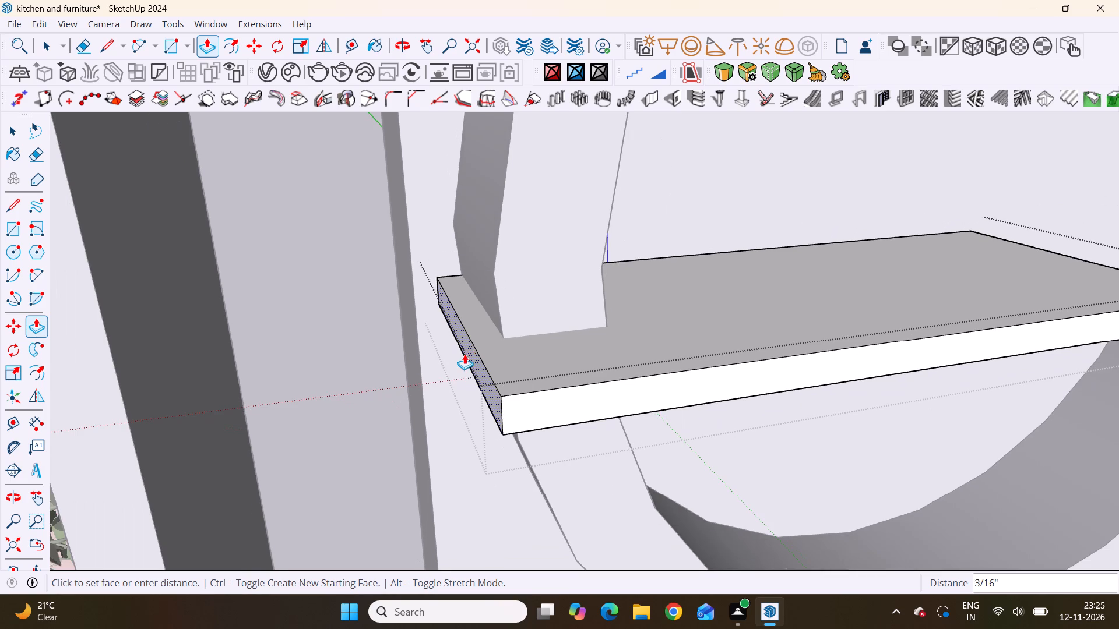
pyautogui.click(469, 362)
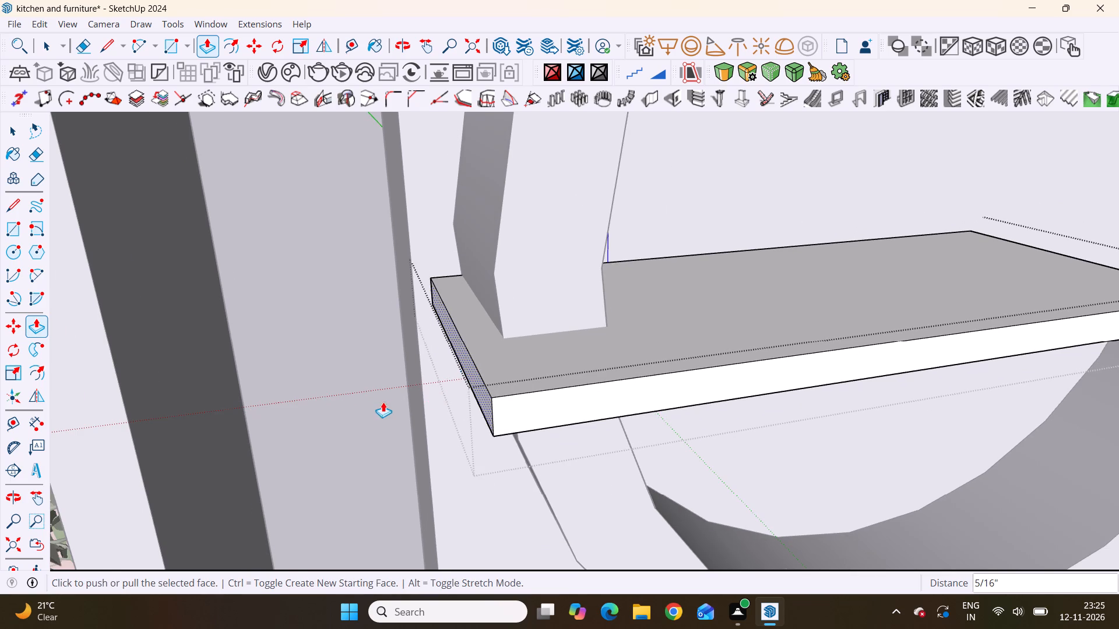
# Push/Pull the ring shelf's opposite end face about 1' 11 7/8" past the ring to the edge of the fluting.
pyautogui.scroll(-18, 383, 402)
pyautogui.moveTo(493, 429); pyautogui.dragTo(508, 338, button='middle')
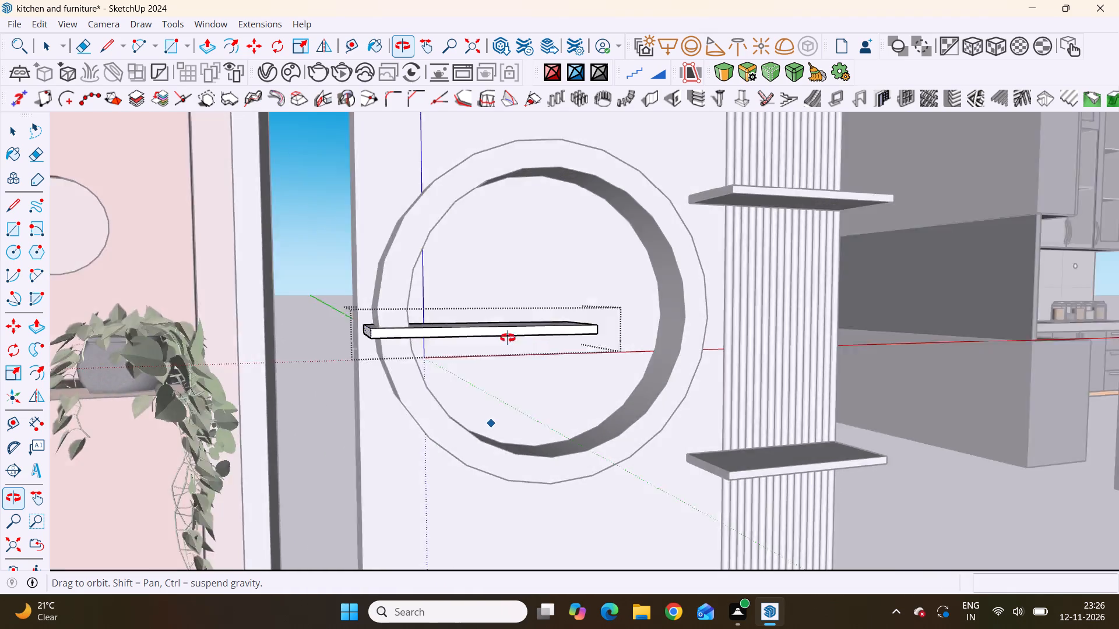
pyautogui.moveTo(508, 338); pyautogui.dragTo(391, 405, button='middle')
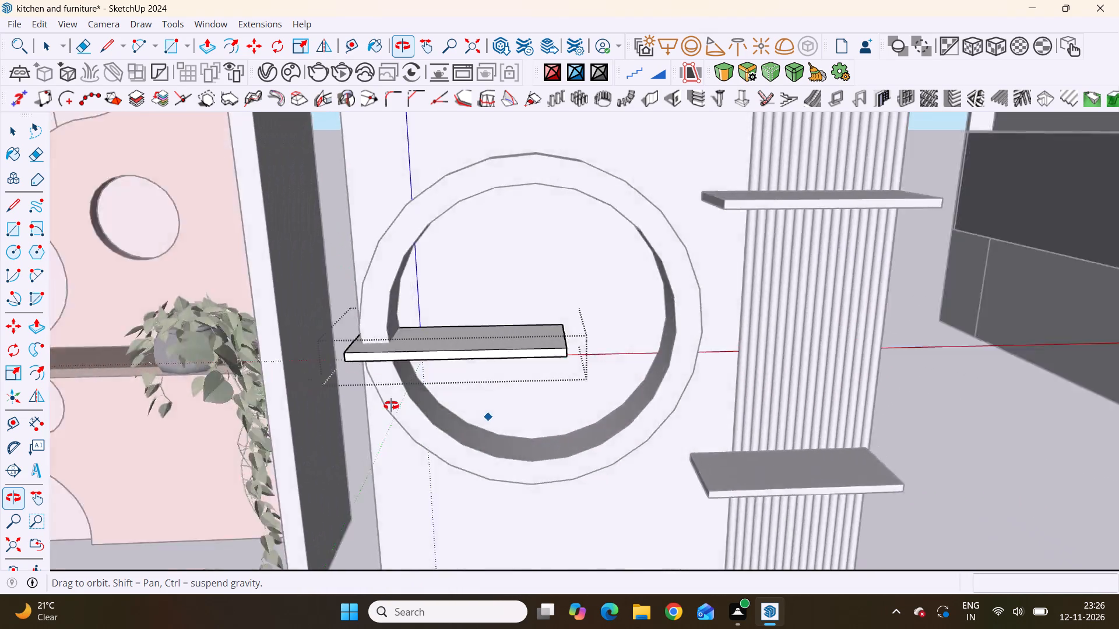
pyautogui.moveTo(391, 405); pyautogui.dragTo(272, 397, button='middle')
pyautogui.scroll(5, 584, 355)
pyautogui.scroll(4, 530, 320)
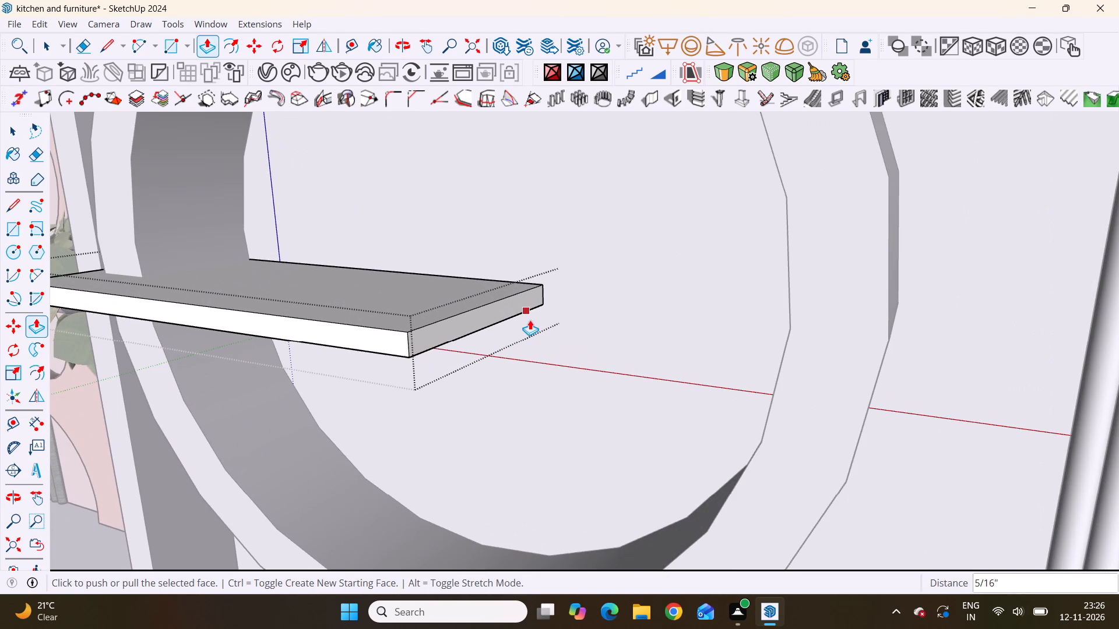
pyautogui.press('space')
pyautogui.click(468, 321)
pyautogui.click(470, 323)
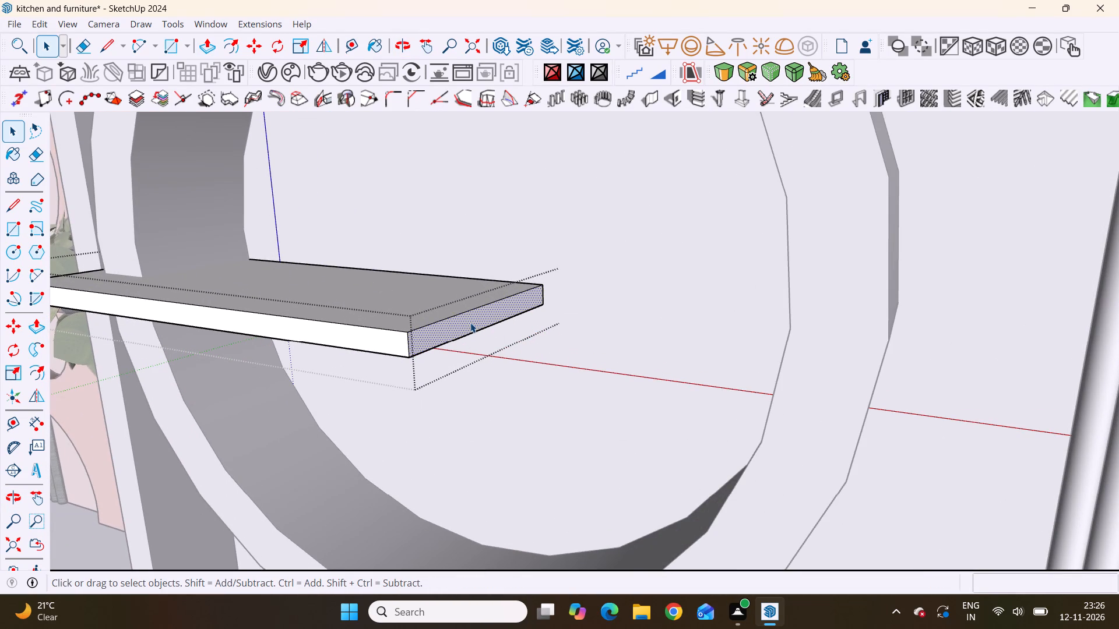
pyautogui.press('p')
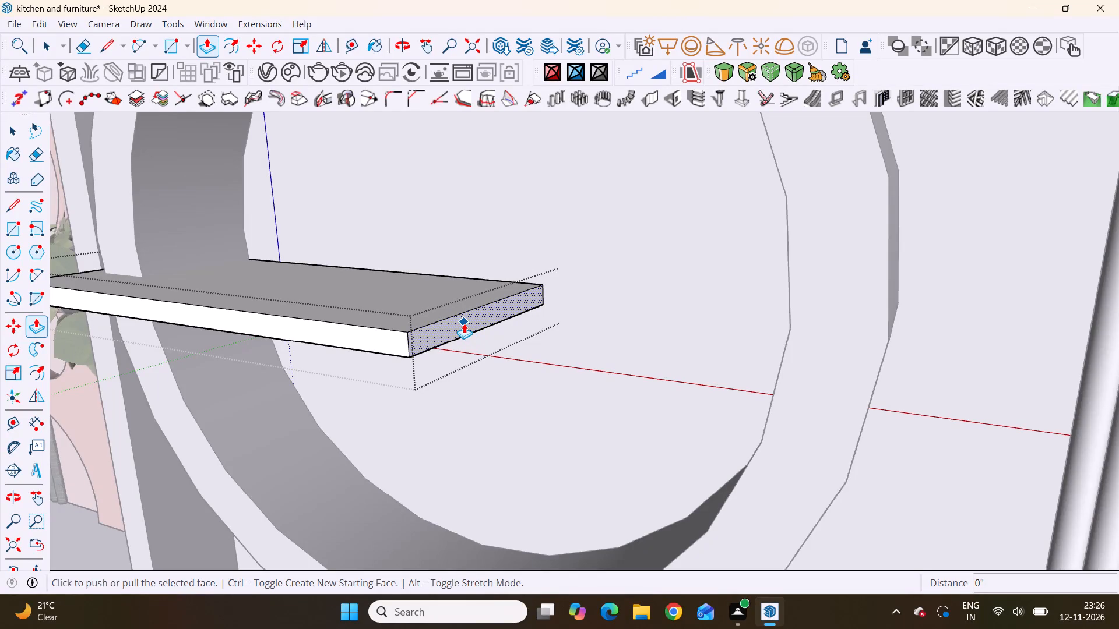
pyautogui.click(464, 323)
pyautogui.scroll(-16, 613, 374)
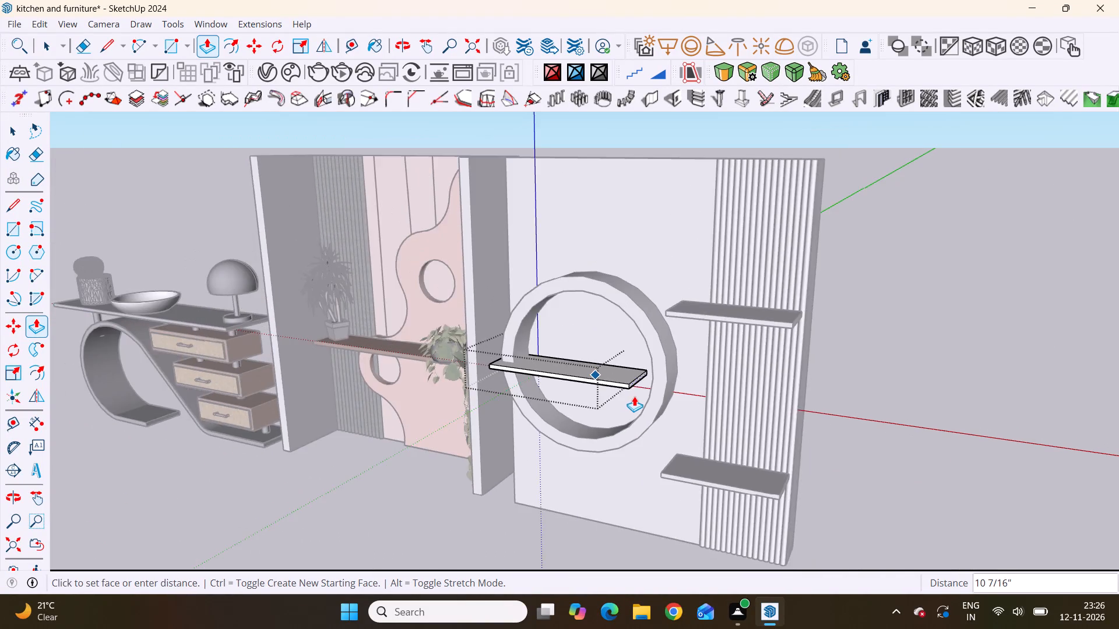
pyautogui.scroll(-5, 634, 397)
pyautogui.moveTo(631, 407); pyautogui.dragTo(755, 373, button='middle')
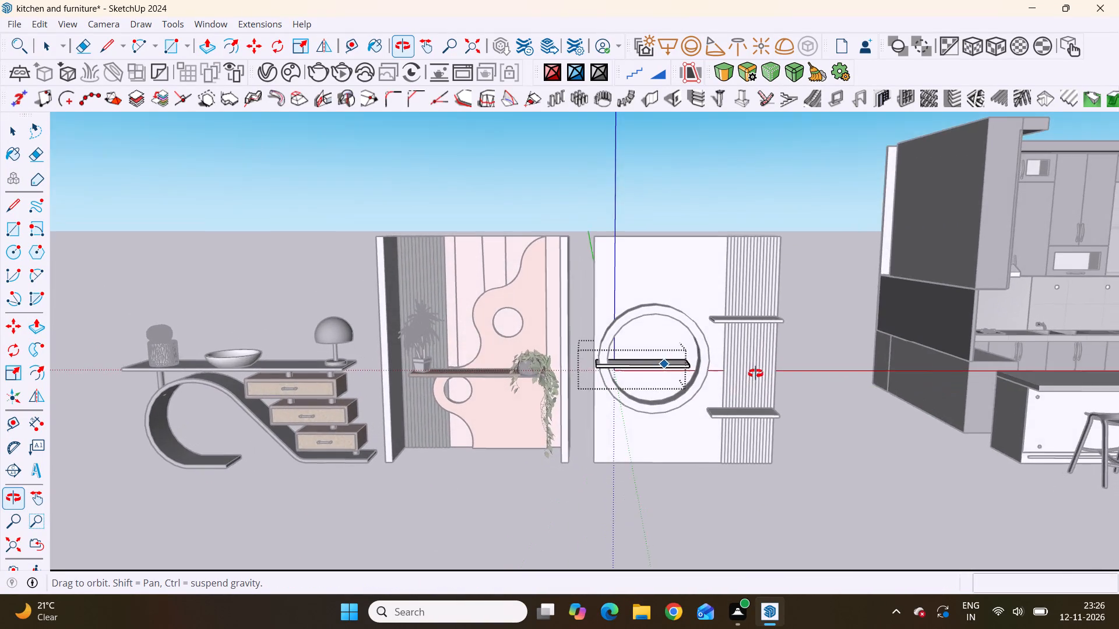
pyautogui.moveTo(755, 373); pyautogui.dragTo(749, 367, button='middle')
pyautogui.scroll(5, 719, 398)
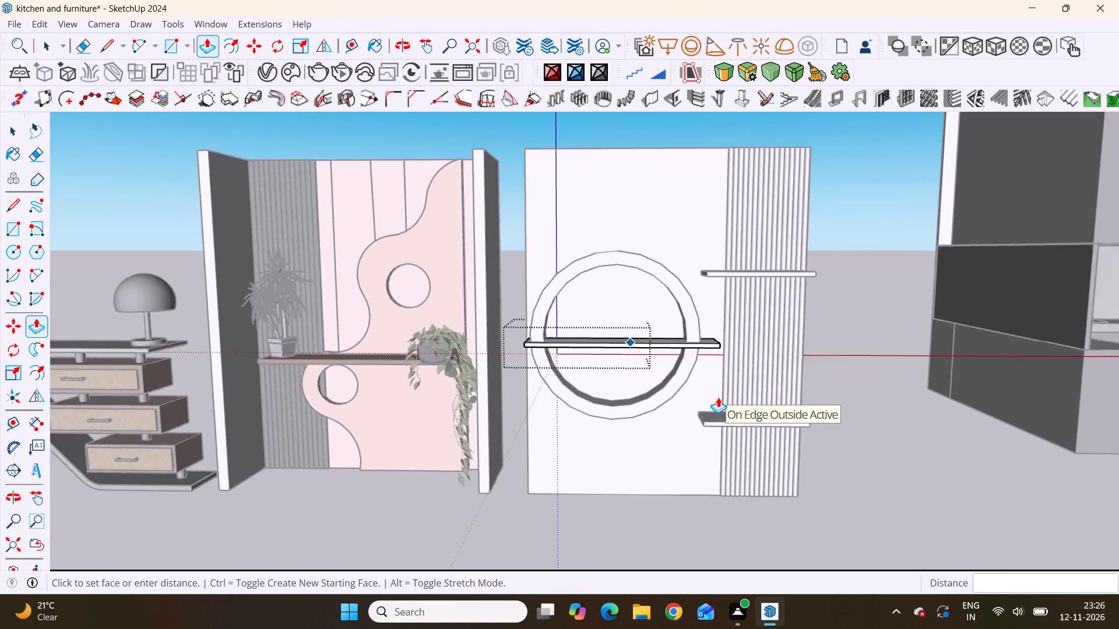
pyautogui.scroll(2, 718, 397)
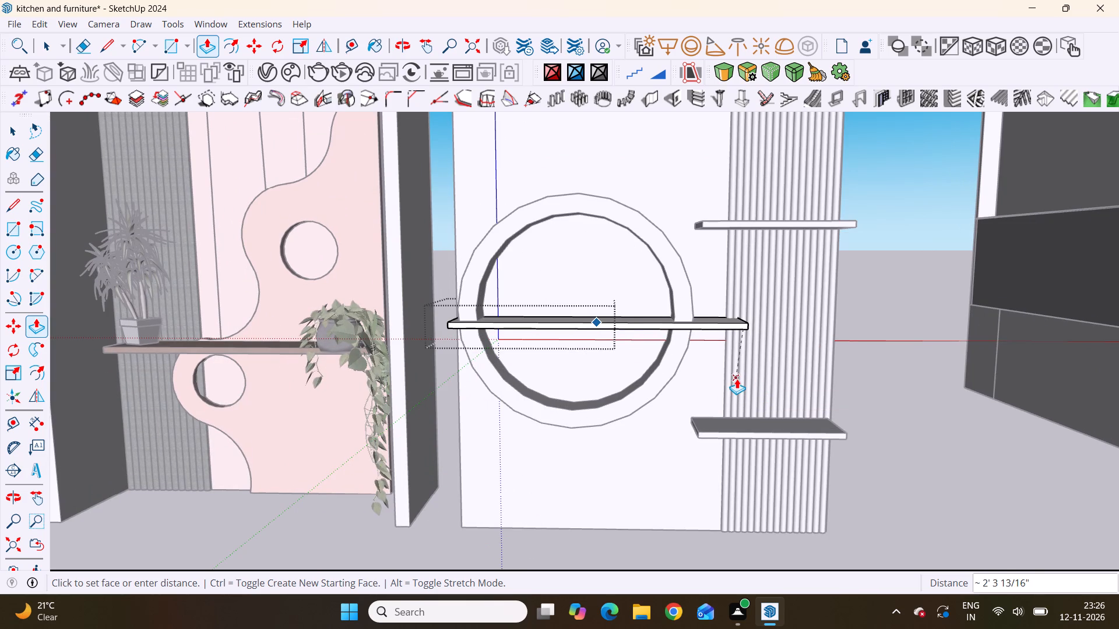
pyautogui.moveTo(718, 376); pyautogui.dragTo(685, 434, button='middle')
pyautogui.scroll(1, 685, 434)
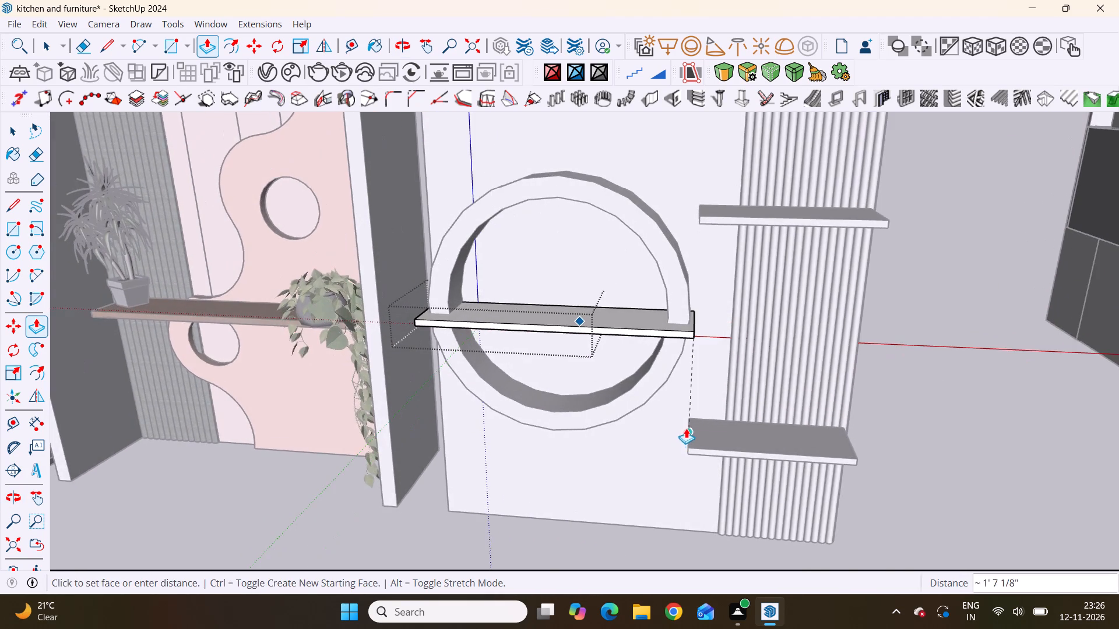
pyautogui.scroll(4, 689, 422)
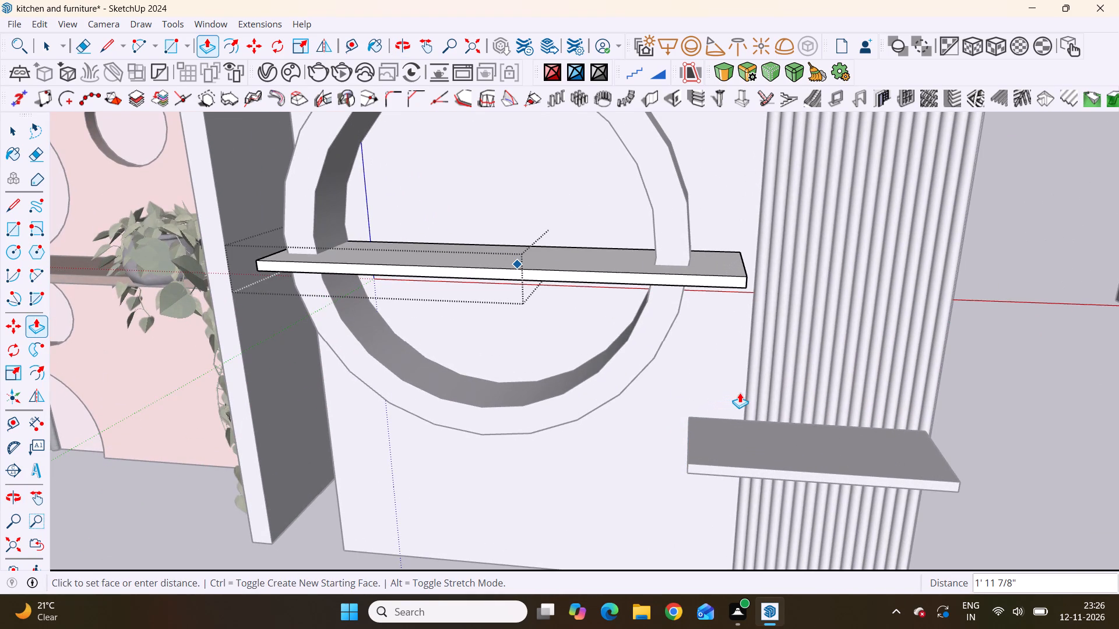
pyautogui.click(740, 393)
# Check the lengthened shelf's span across the ring and finish editing the shelf group.
pyautogui.scroll(-8, 659, 443)
pyautogui.scroll(-3, 613, 492)
pyautogui.moveTo(594, 442); pyautogui.dragTo(606, 354, button='middle')
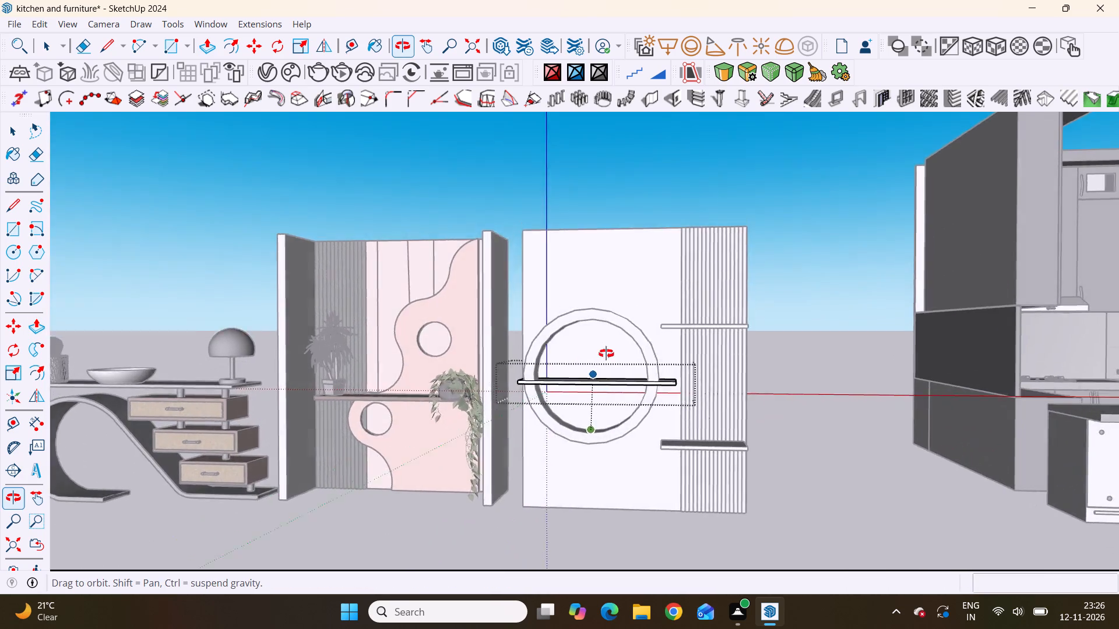
pyautogui.moveTo(606, 354); pyautogui.dragTo(554, 473, button='middle')
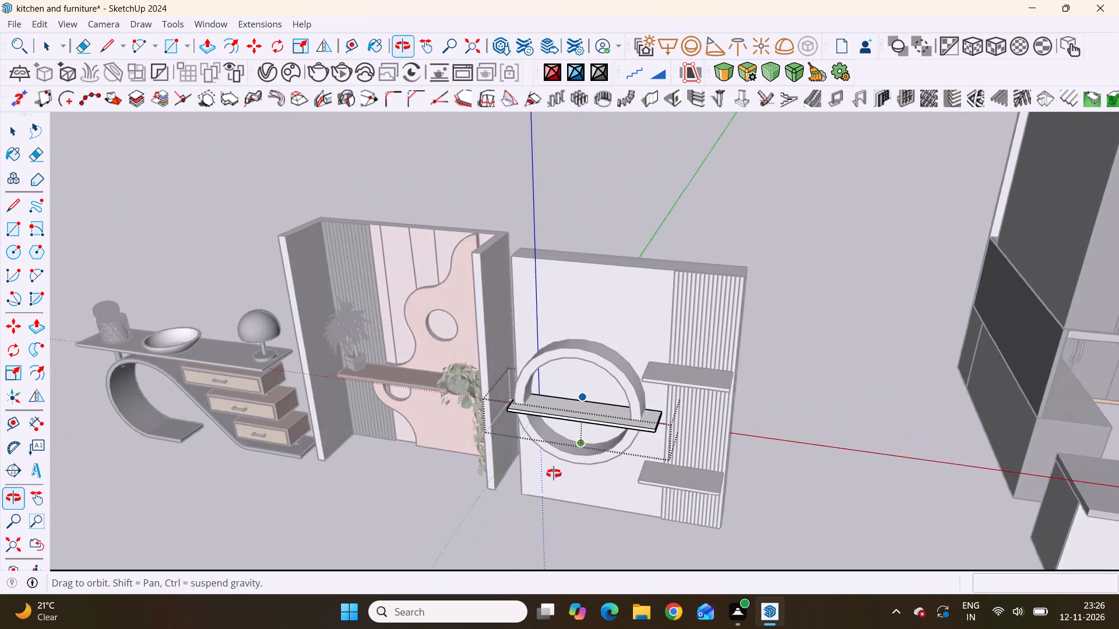
pyautogui.moveTo(554, 473); pyautogui.dragTo(637, 412, button='middle')
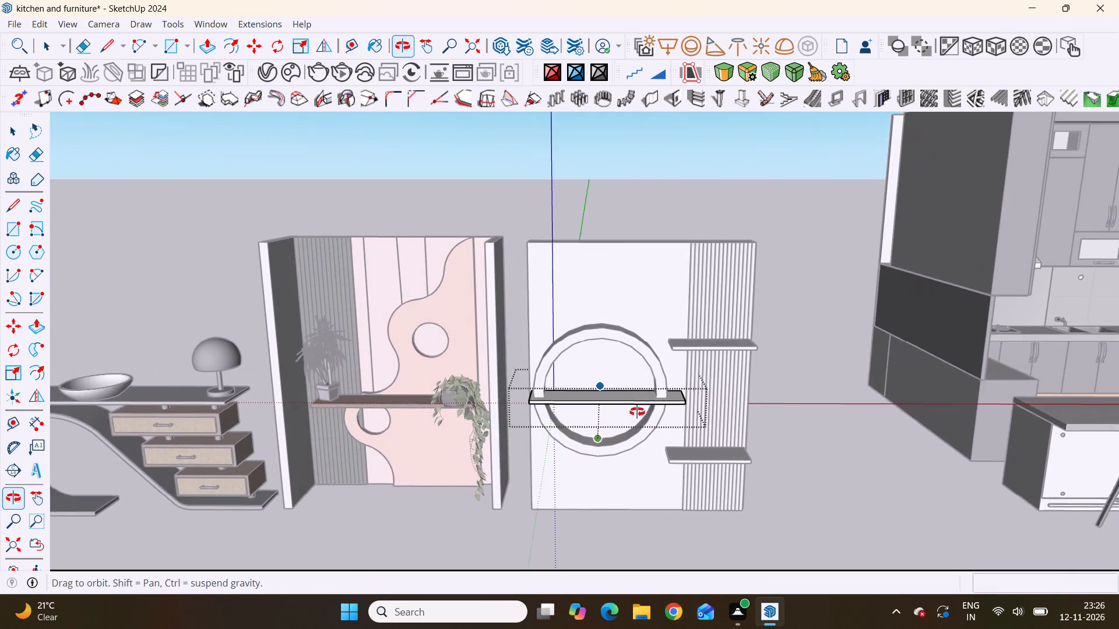
pyautogui.moveTo(637, 412); pyautogui.dragTo(652, 403, button='middle')
pyautogui.scroll(4, 652, 404)
pyautogui.scroll(-3, 615, 428)
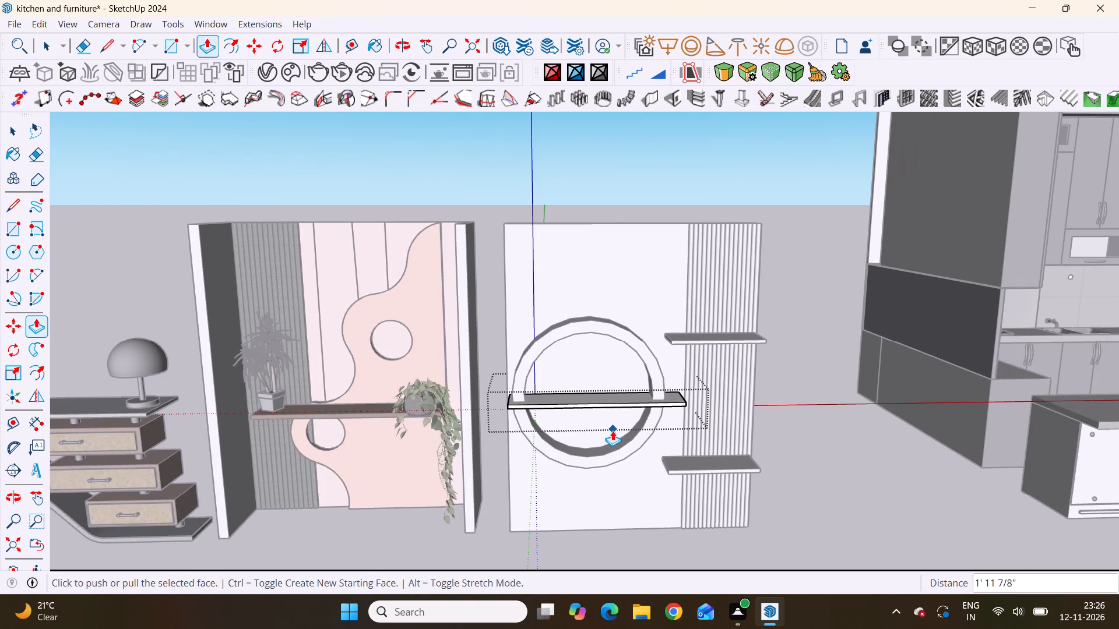
pyautogui.press('space')
pyautogui.doubleClick(824, 303)
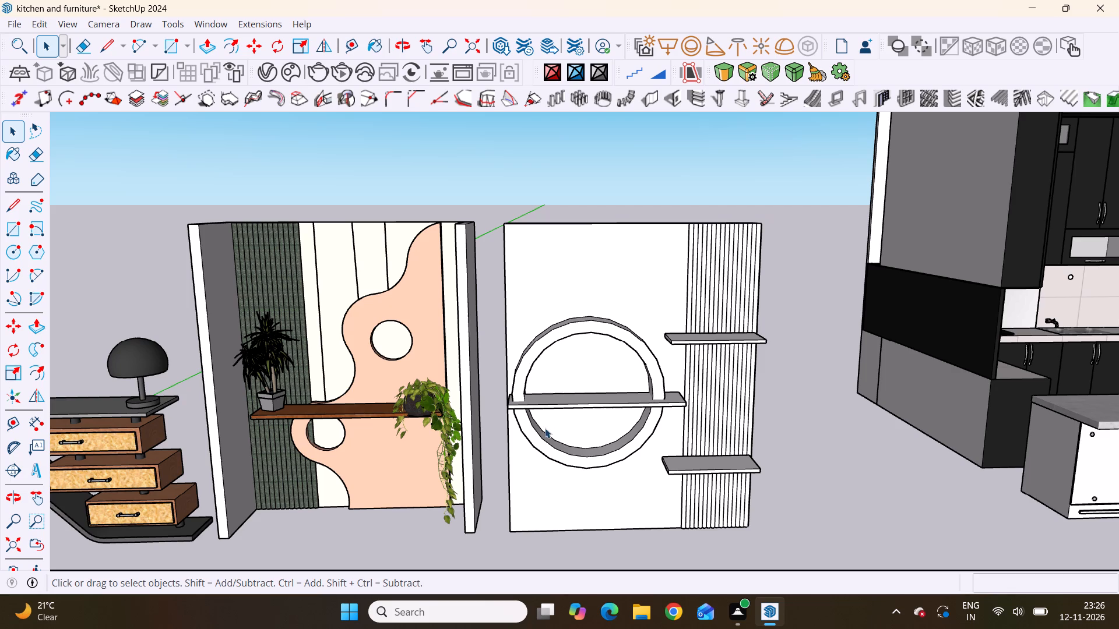
# Examine the white ring panel and its three shelves alongside the console table, peach partition and kitchen.
pyautogui.scroll(-5, 582, 386)
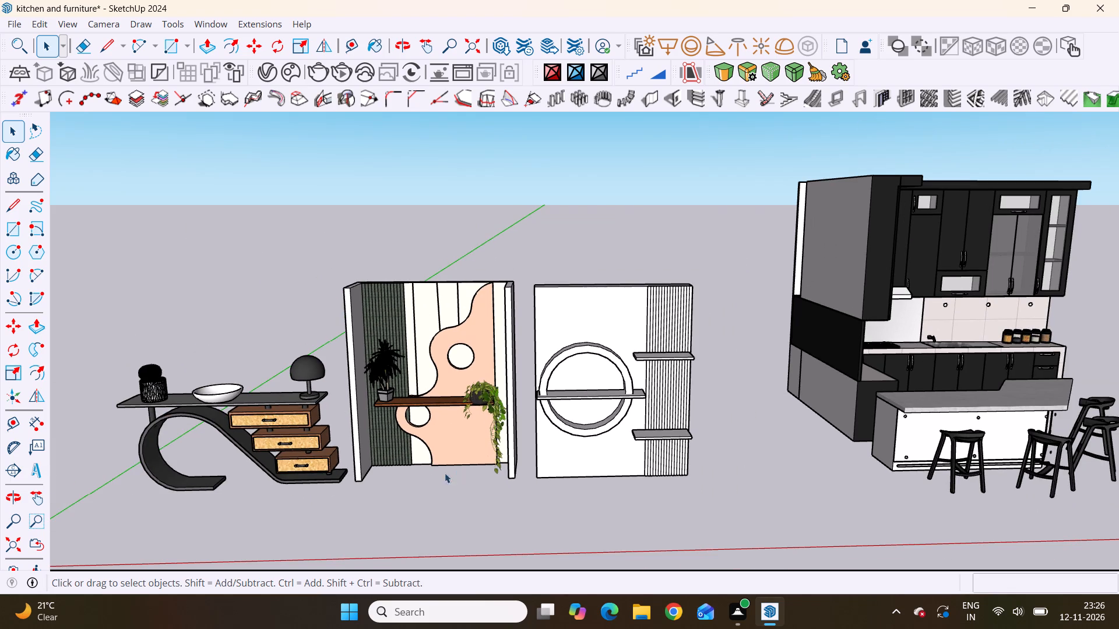
pyautogui.scroll(-2, 430, 478)
pyautogui.moveTo(378, 482); pyautogui.dragTo(600, 384, button='middle')
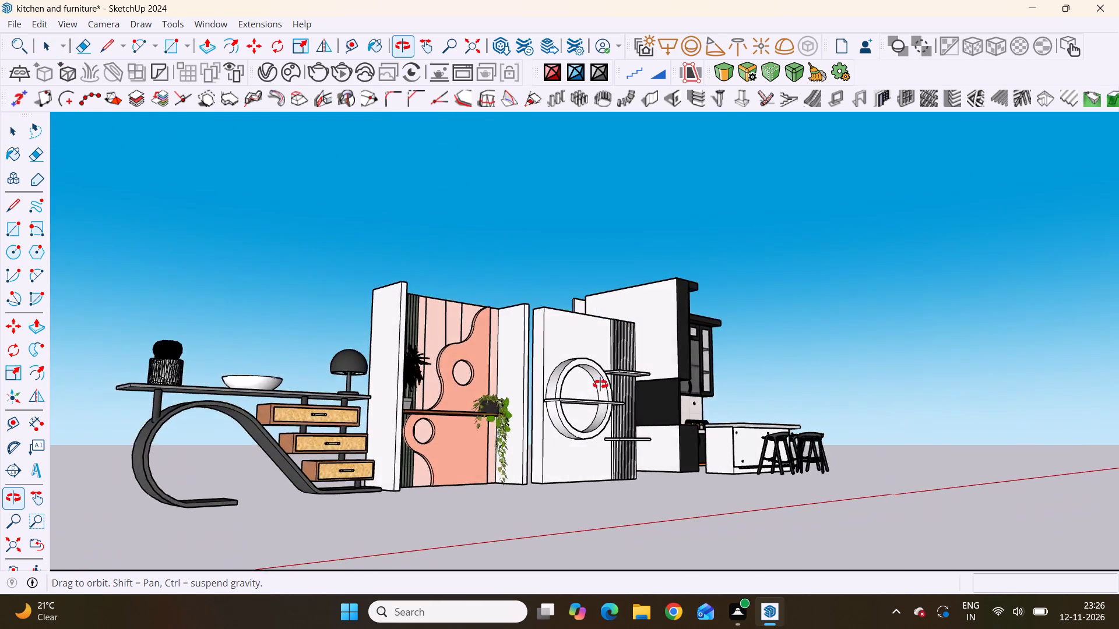
pyautogui.moveTo(600, 384); pyautogui.dragTo(469, 384, button='middle')
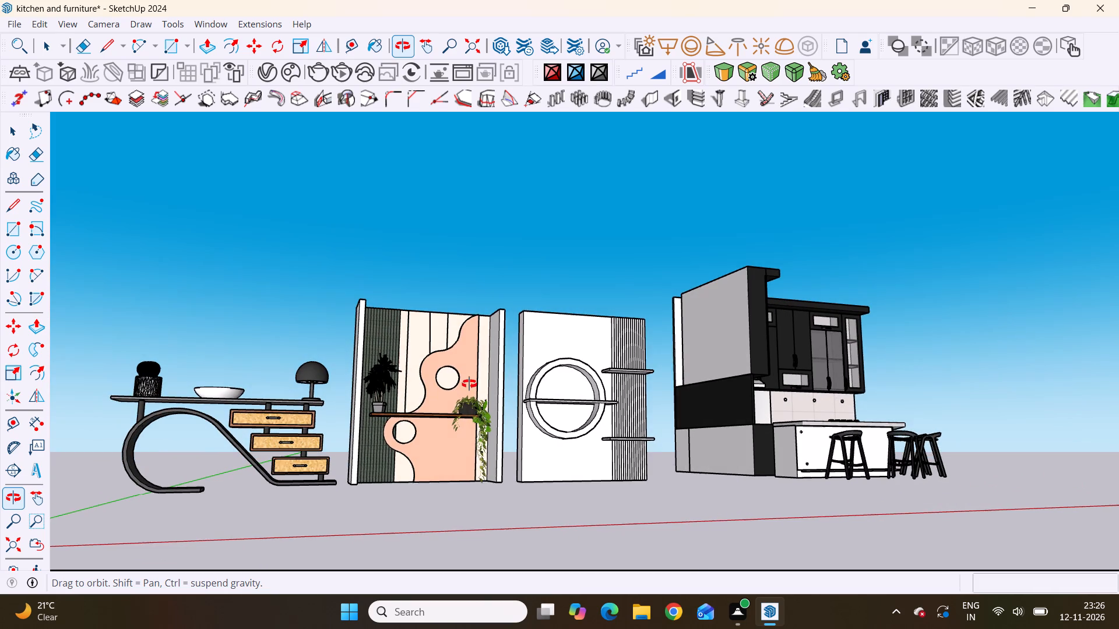
pyautogui.moveTo(469, 384); pyautogui.dragTo(469, 384, button='middle')
pyautogui.scroll(-4, 427, 443)
pyautogui.scroll(2, 231, 476)
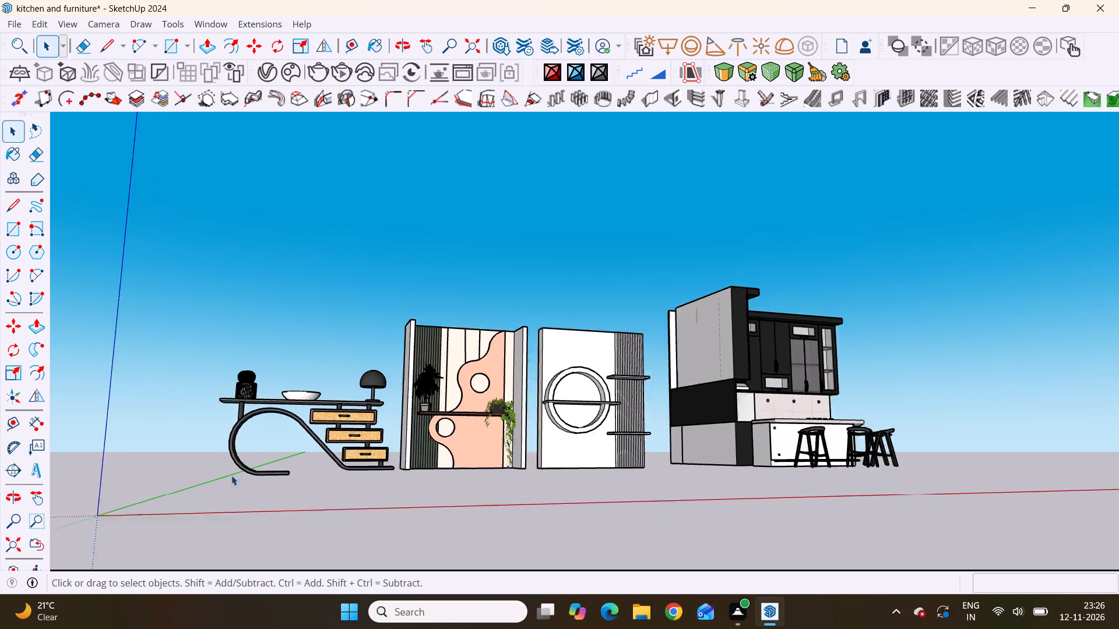
# Examine the console table, peach partition, ring panel and kitchen as a row from the front, from behind and from above.
pyautogui.scroll(2, 231, 475)
pyautogui.moveTo(268, 441); pyautogui.dragTo(200, 425, button='middle')
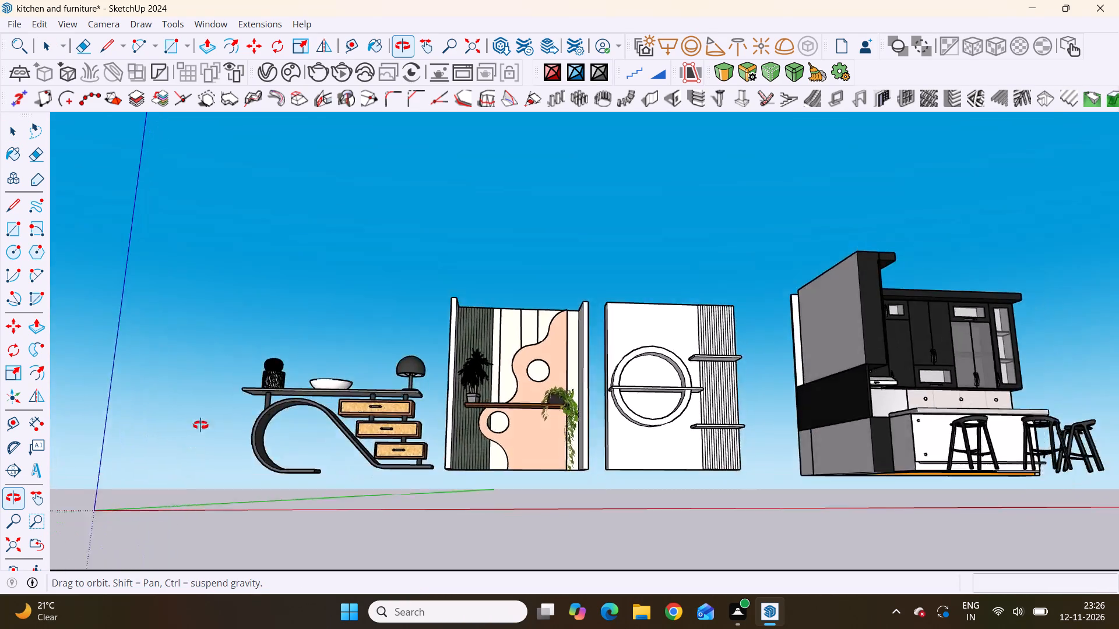
pyautogui.moveTo(200, 425); pyautogui.dragTo(840, 467, button='middle')
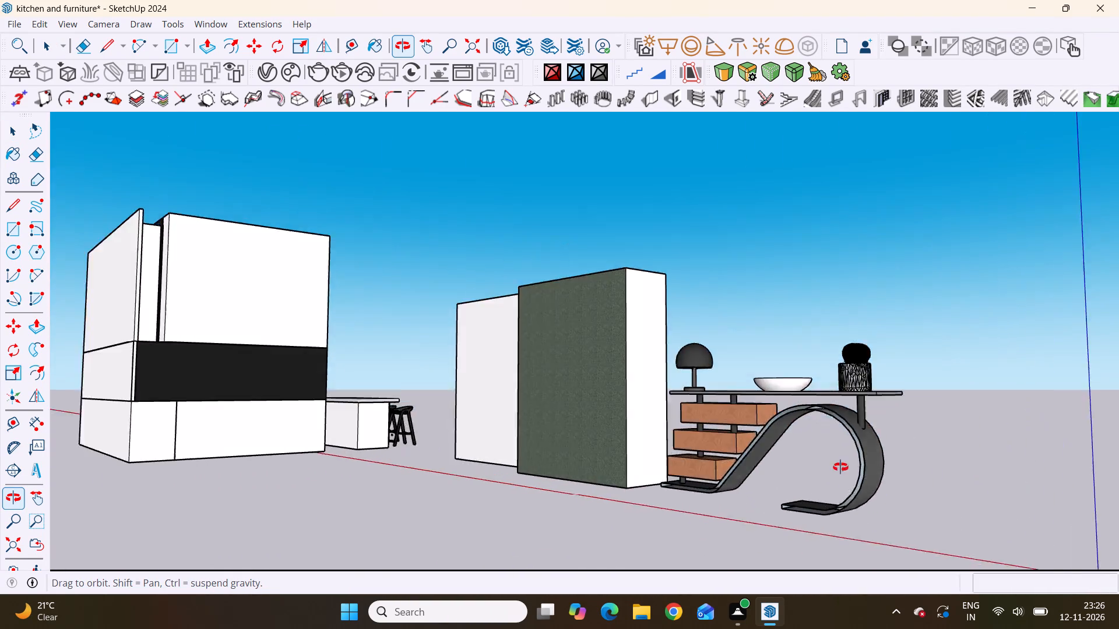
pyautogui.moveTo(840, 467); pyautogui.dragTo(759, 584, button='middle')
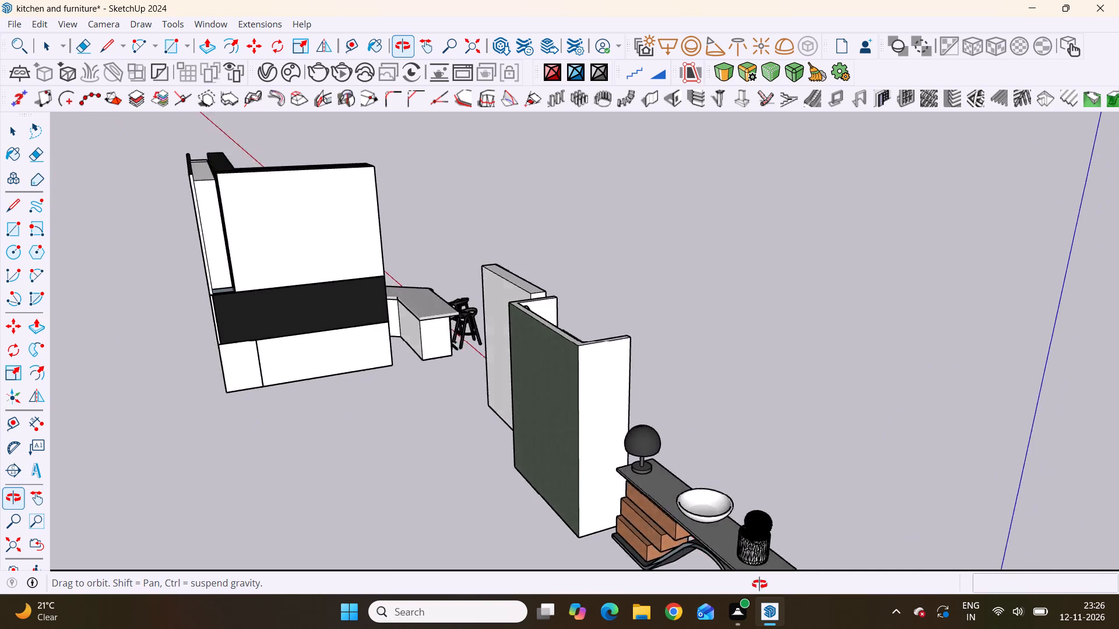
pyautogui.moveTo(759, 584); pyautogui.dragTo(157, 469, button='middle')
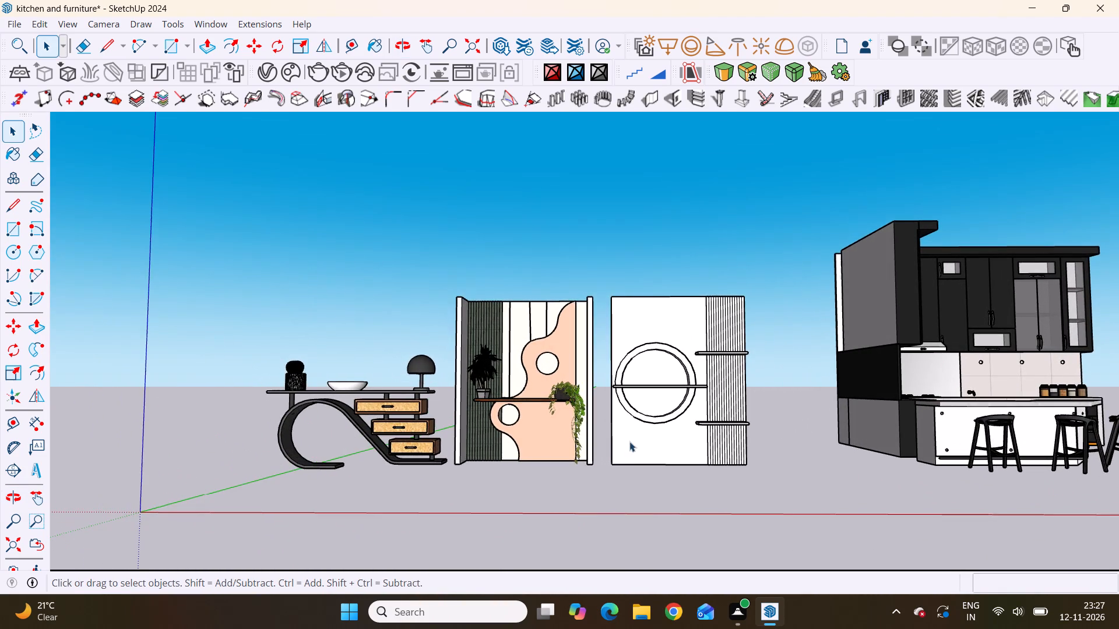
pyautogui.scroll(-3, 652, 433)
pyautogui.scroll(2, 649, 469)
pyautogui.moveTo(655, 453); pyautogui.dragTo(669, 482, button='middle')
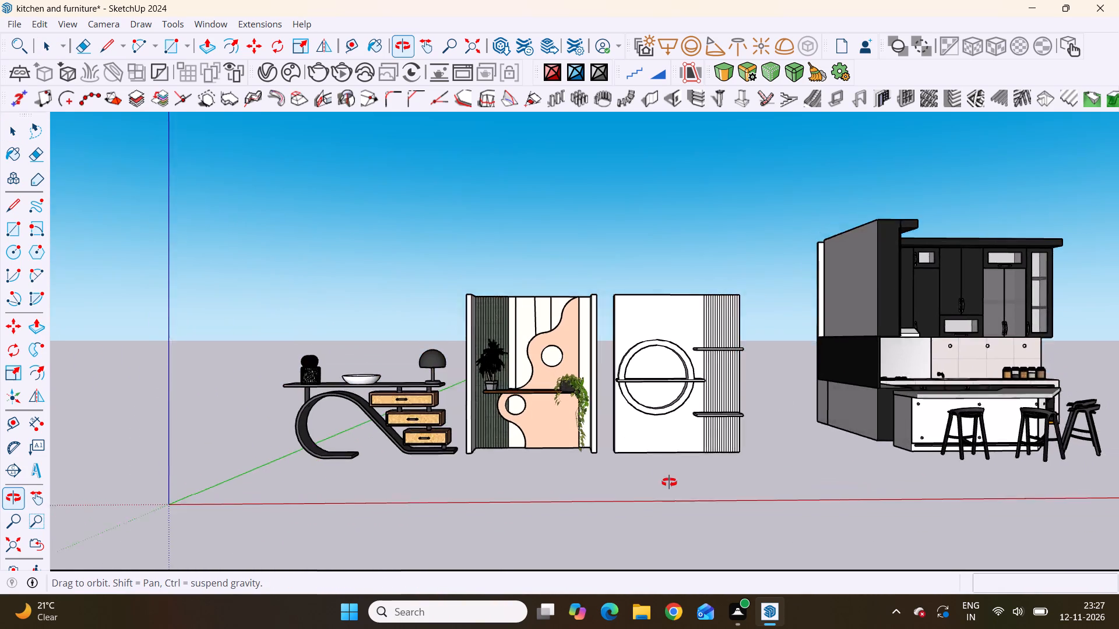
pyautogui.moveTo(669, 482); pyautogui.dragTo(663, 496, button='middle')
pyautogui.scroll(1, 706, 401)
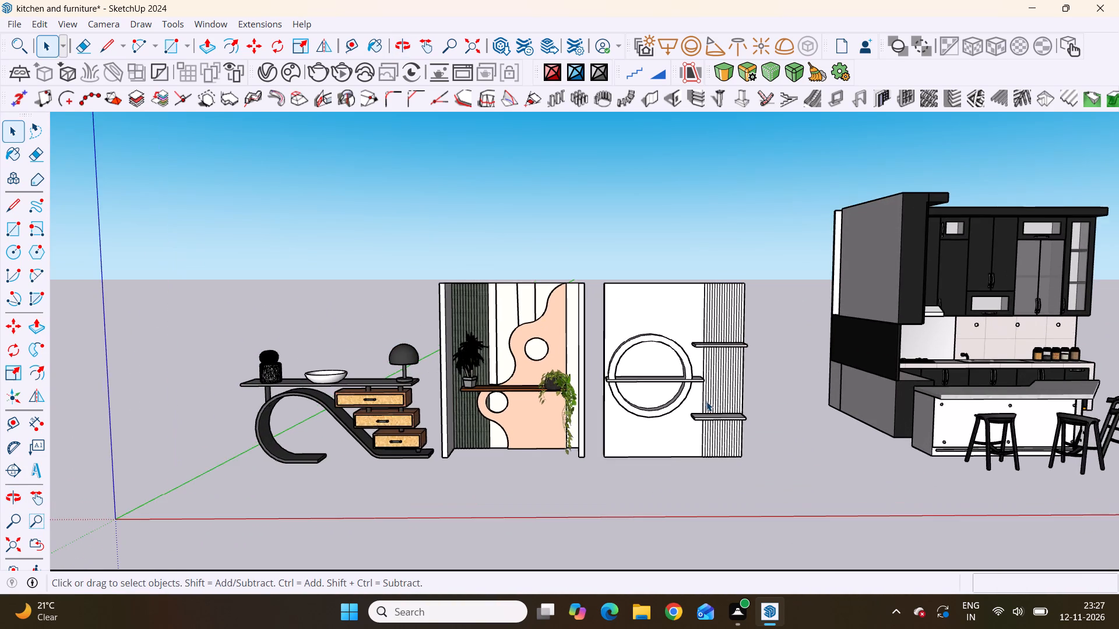
pyautogui.scroll(1, 706, 401)
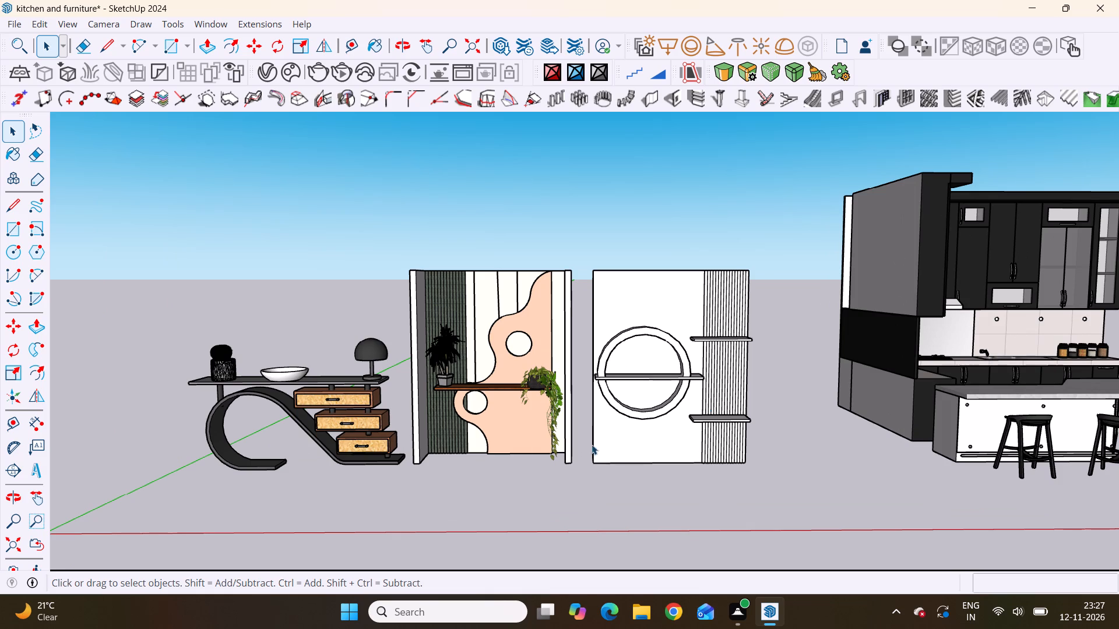
# Examine the console table and its drawers up close, and compare them with the partition, ring panel and kitchen.
pyautogui.scroll(10, 237, 445)
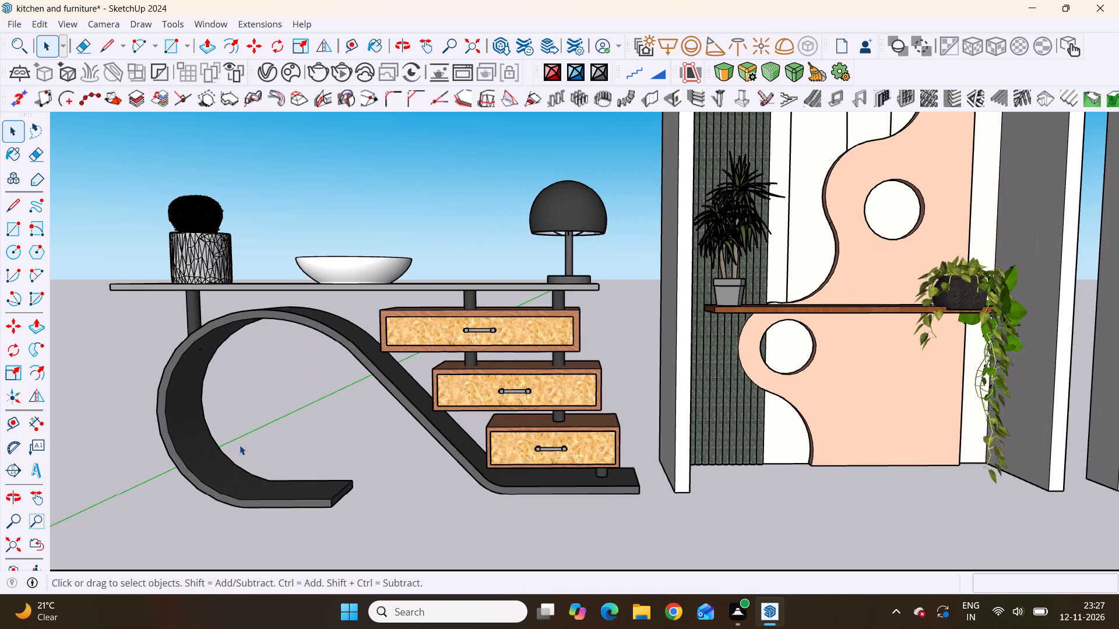
pyautogui.scroll(-3, 240, 445)
pyautogui.scroll(3, 249, 413)
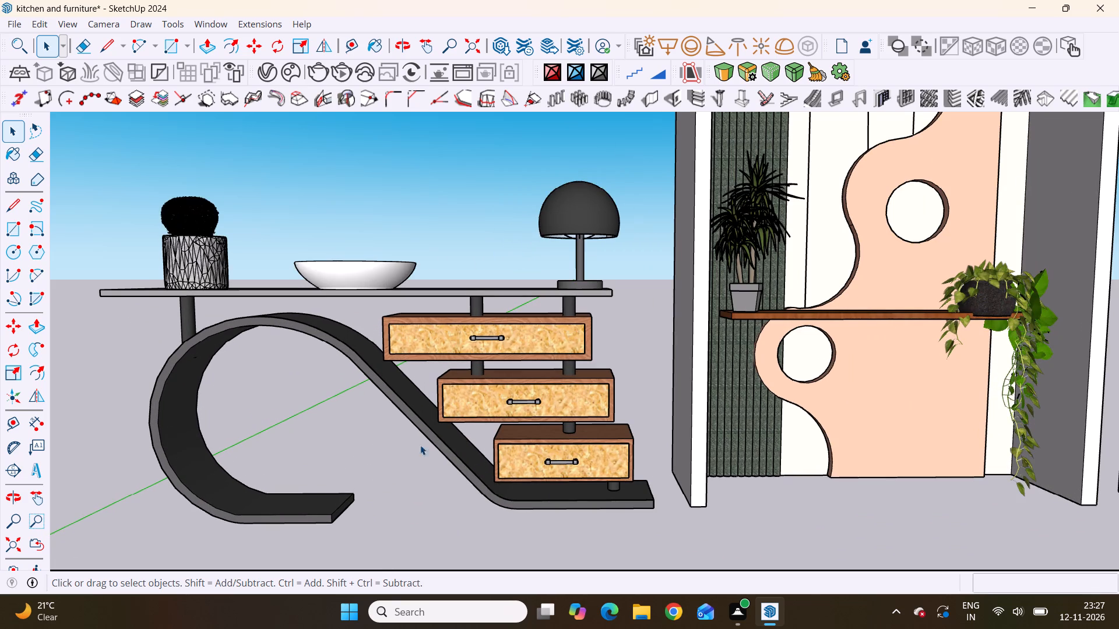
pyautogui.scroll(-3, 477, 388)
pyautogui.scroll(-3, 398, 400)
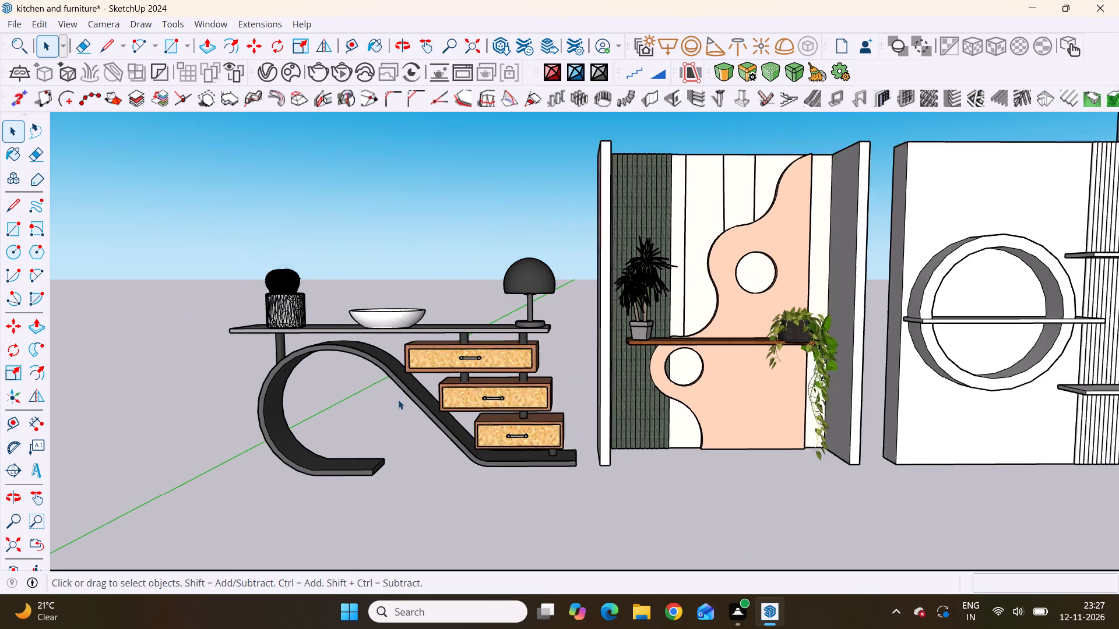
pyautogui.scroll(-15, 381, 402)
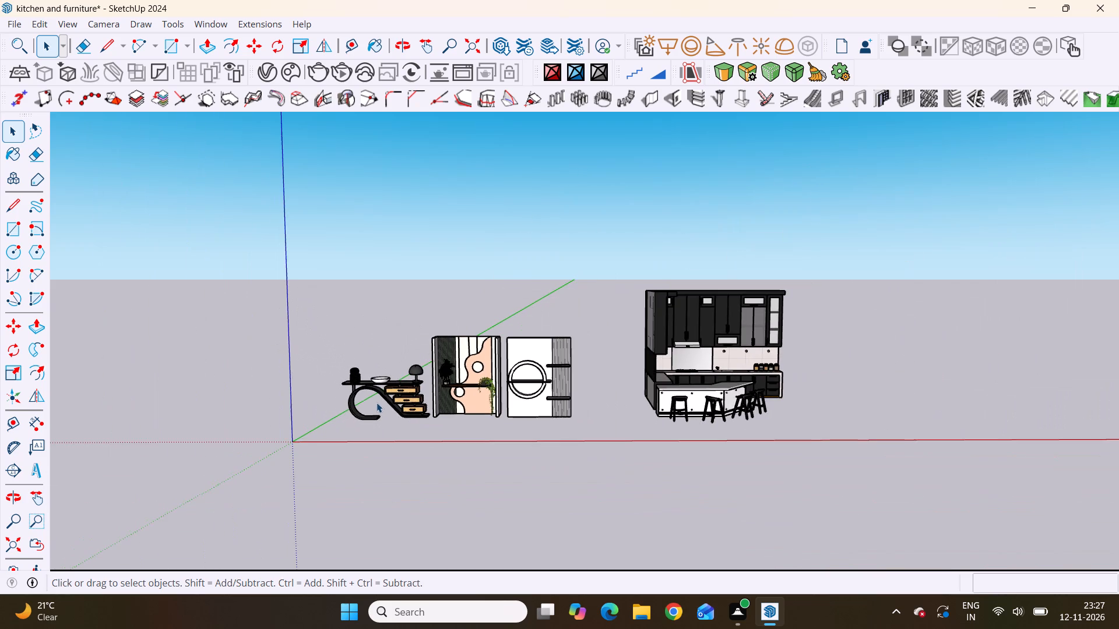
pyautogui.scroll(-3, 376, 402)
pyautogui.scroll(1, 630, 357)
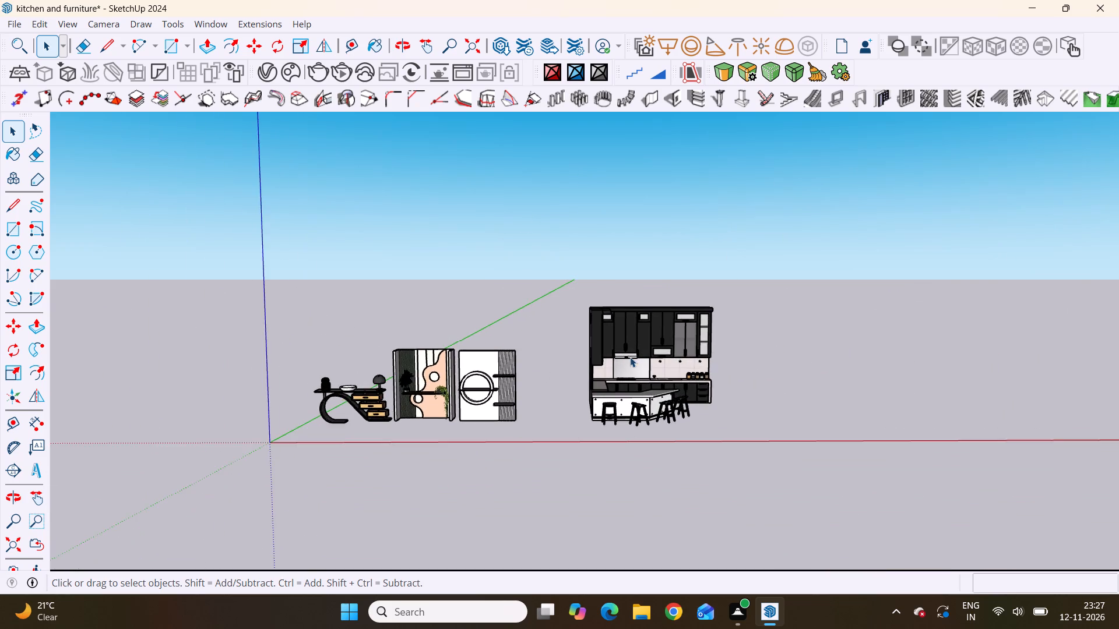
pyautogui.scroll(2, 630, 357)
pyautogui.scroll(7, 389, 433)
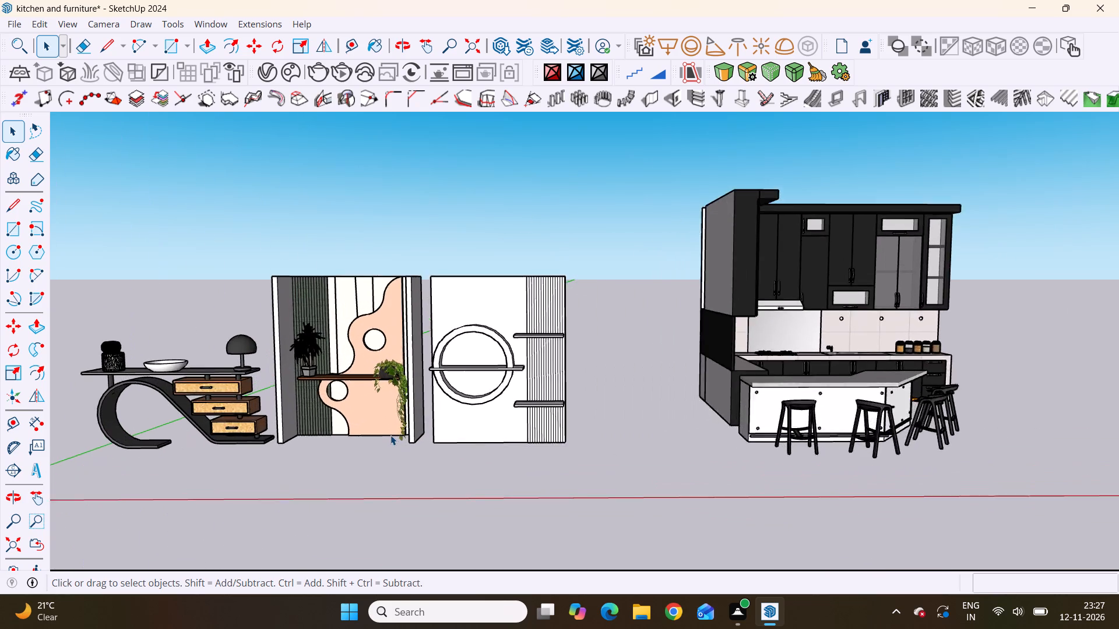
# Select the shelf spanning the circular ring on the white fluted panel.
pyautogui.scroll(2, 390, 435)
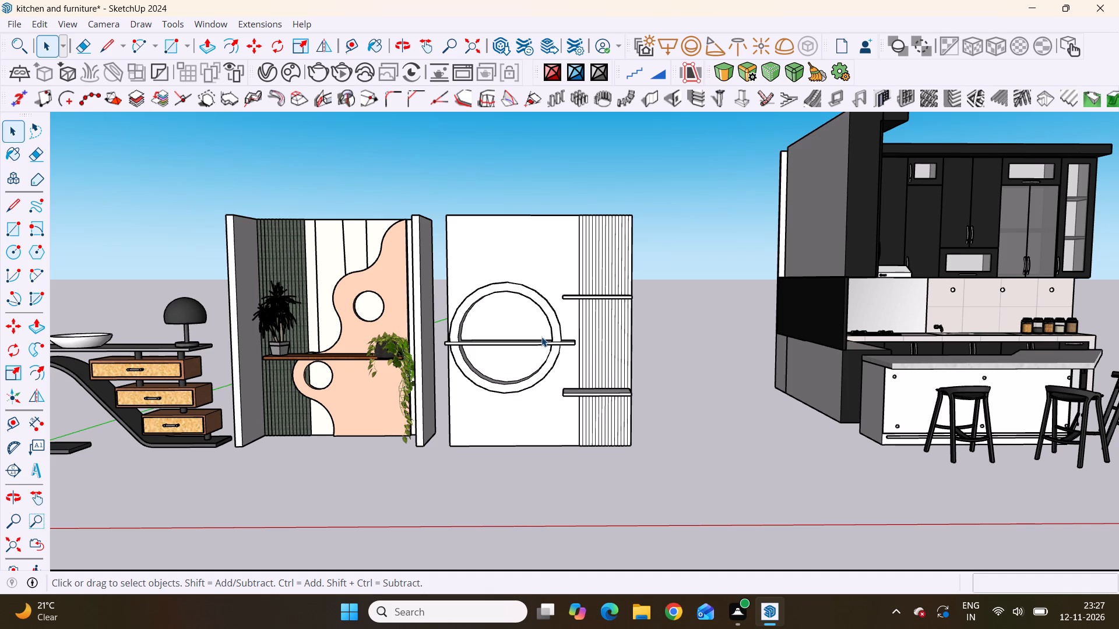
pyautogui.moveTo(552, 323); pyautogui.dragTo(566, 422, button='middle')
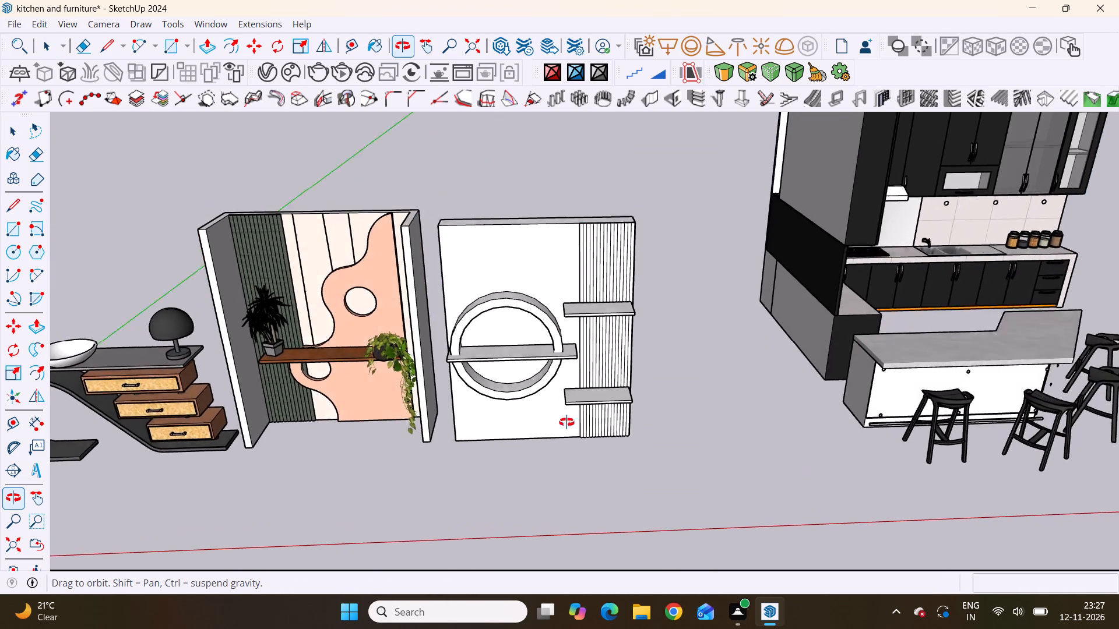
pyautogui.moveTo(566, 422); pyautogui.dragTo(513, 396, button='middle')
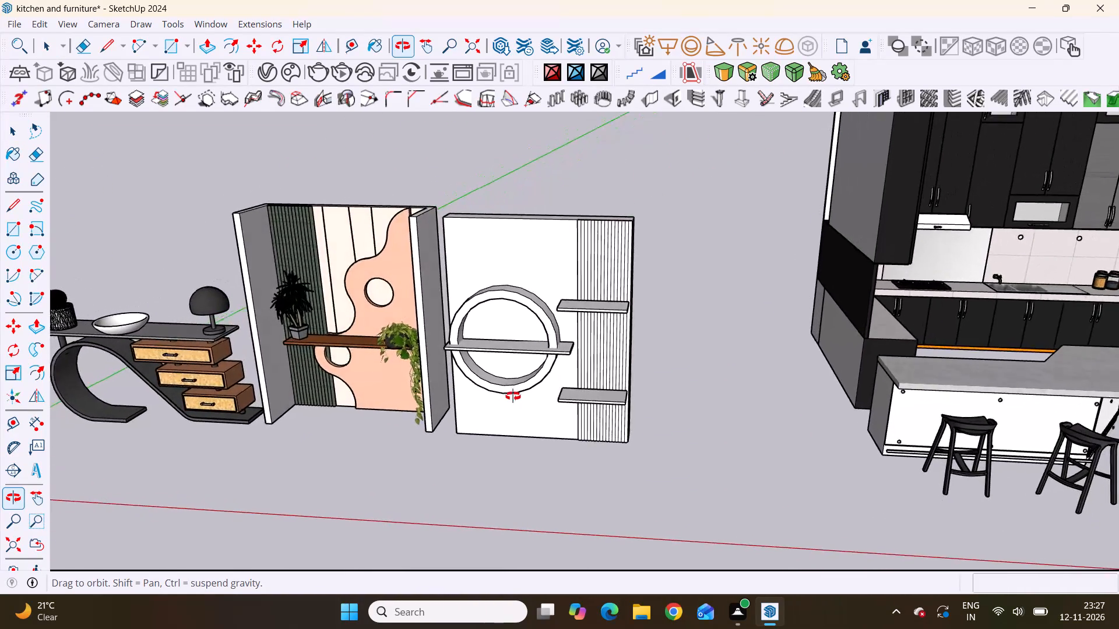
pyautogui.moveTo(513, 396); pyautogui.dragTo(456, 377, button='middle')
pyautogui.scroll(4, 475, 348)
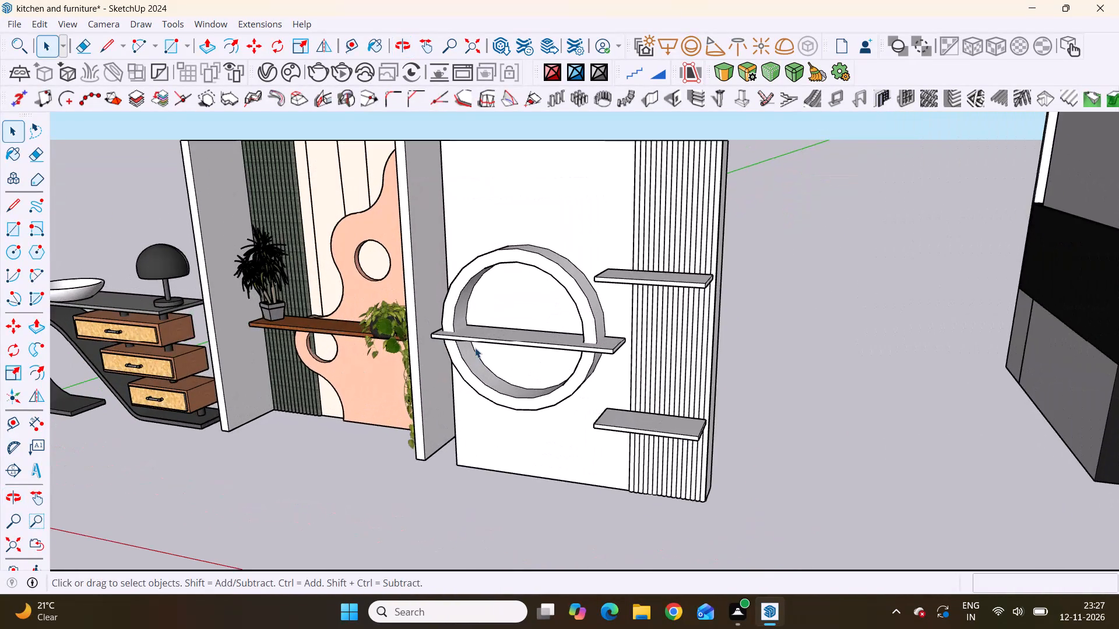
pyautogui.moveTo(480, 349); pyautogui.dragTo(551, 375, button='middle')
pyautogui.scroll(4, 551, 375)
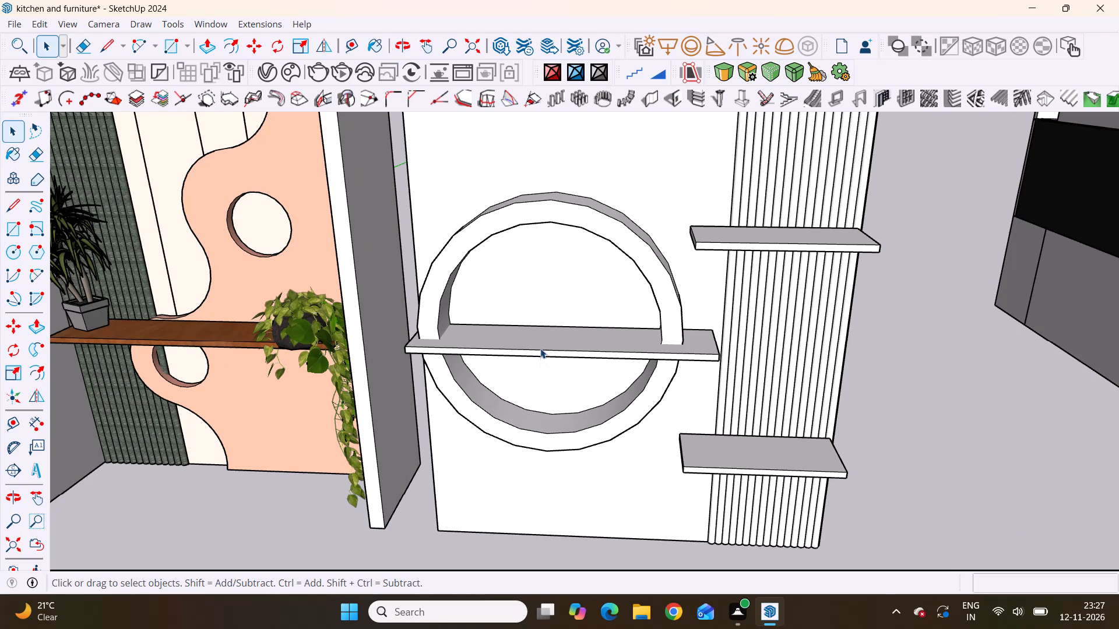
pyautogui.click(540, 348)
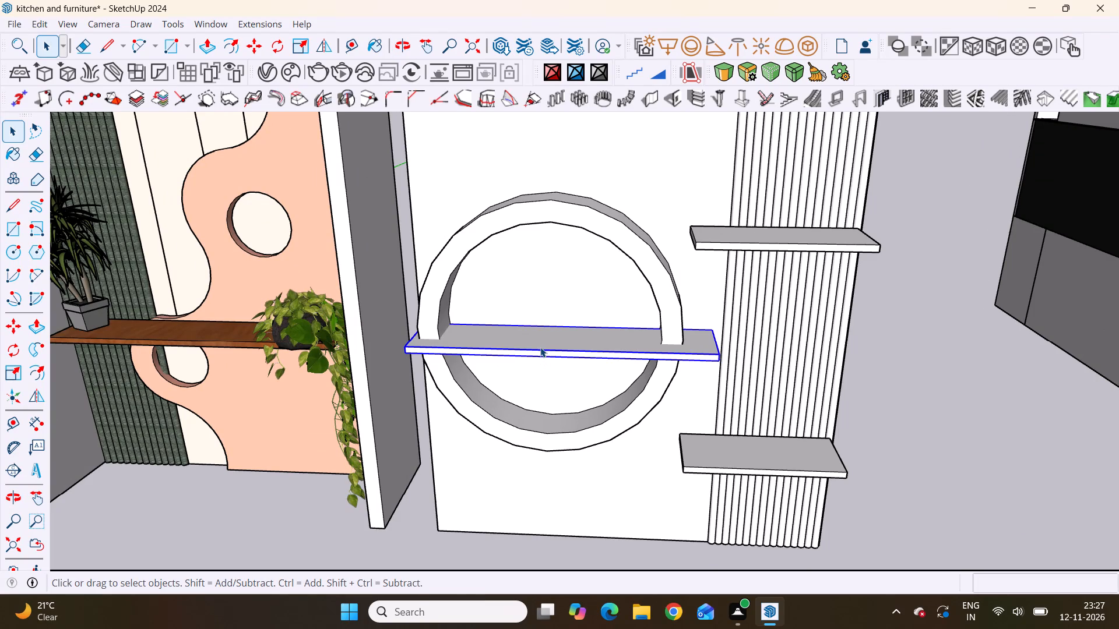
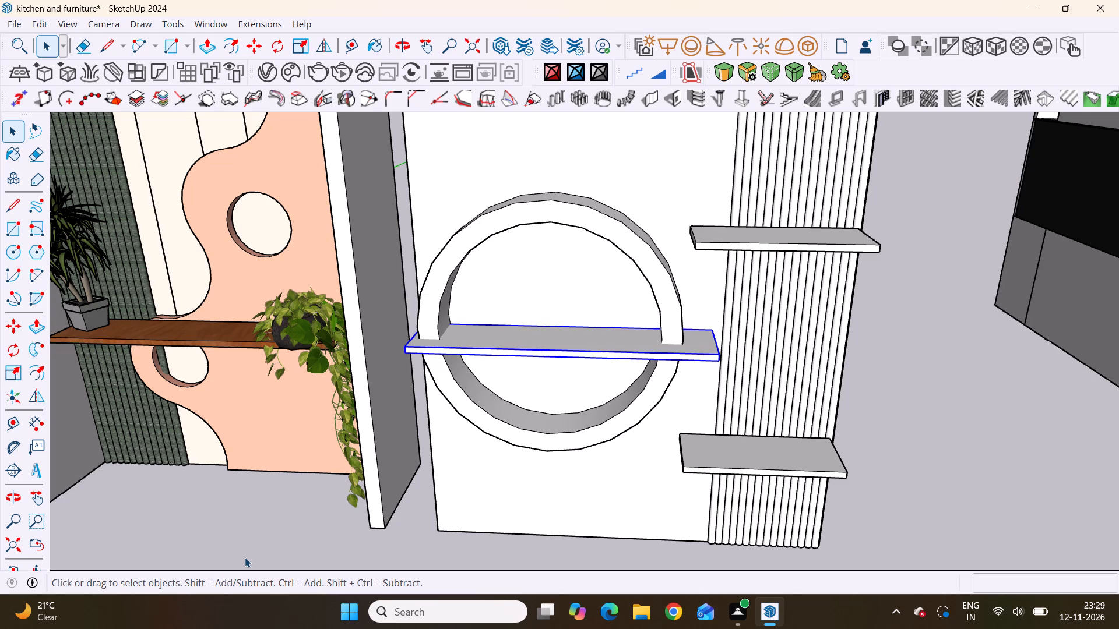
# Examine the long shelf crossing the circular ring and the two shelves on the fluting from a higher, angled viewpoint.
pyautogui.scroll(1, 428, 441)
pyautogui.scroll(-5, 428, 440)
pyautogui.scroll(-4, 485, 422)
pyautogui.scroll(-6, 611, 358)
pyautogui.moveTo(590, 357); pyautogui.dragTo(591, 435, button='middle')
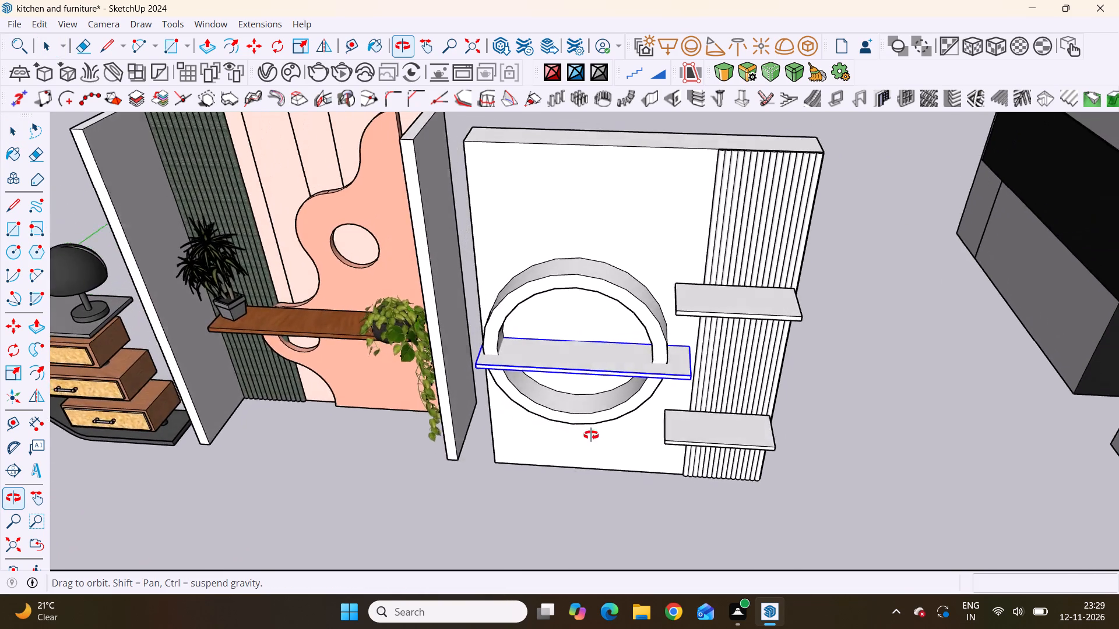
pyautogui.moveTo(591, 435); pyautogui.dragTo(518, 435, button='middle')
pyautogui.scroll(6, 517, 435)
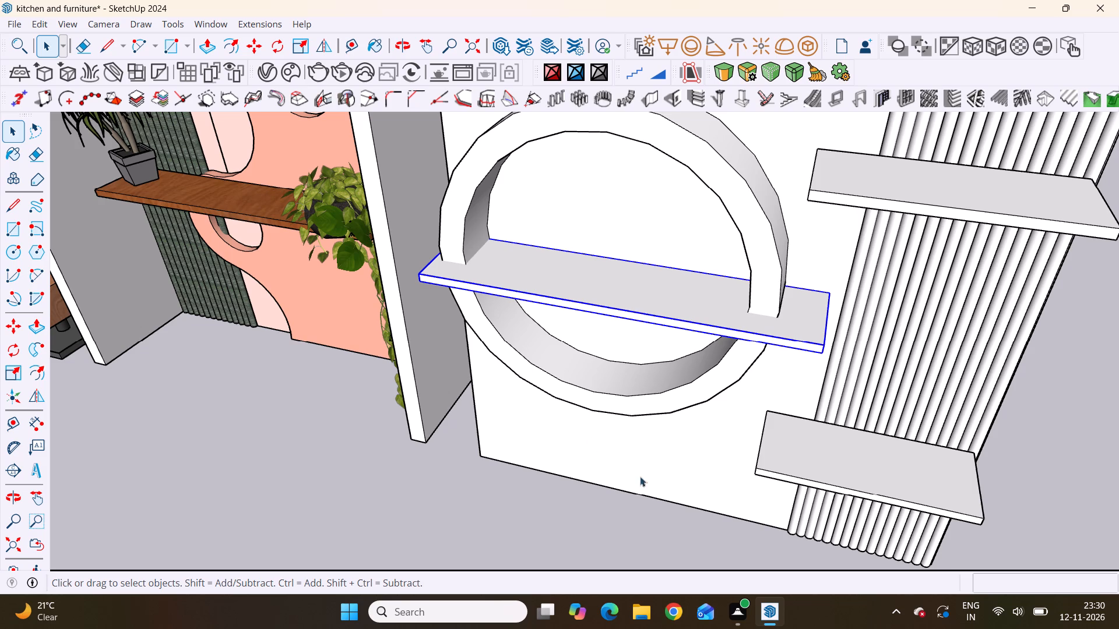
pyautogui.scroll(-15, 536, 385)
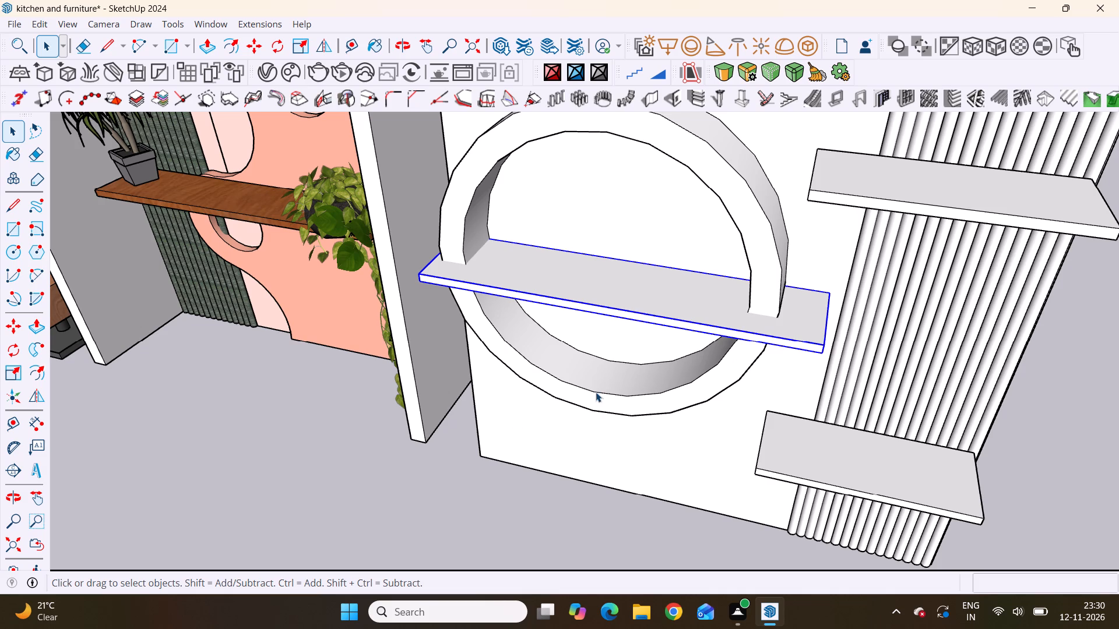
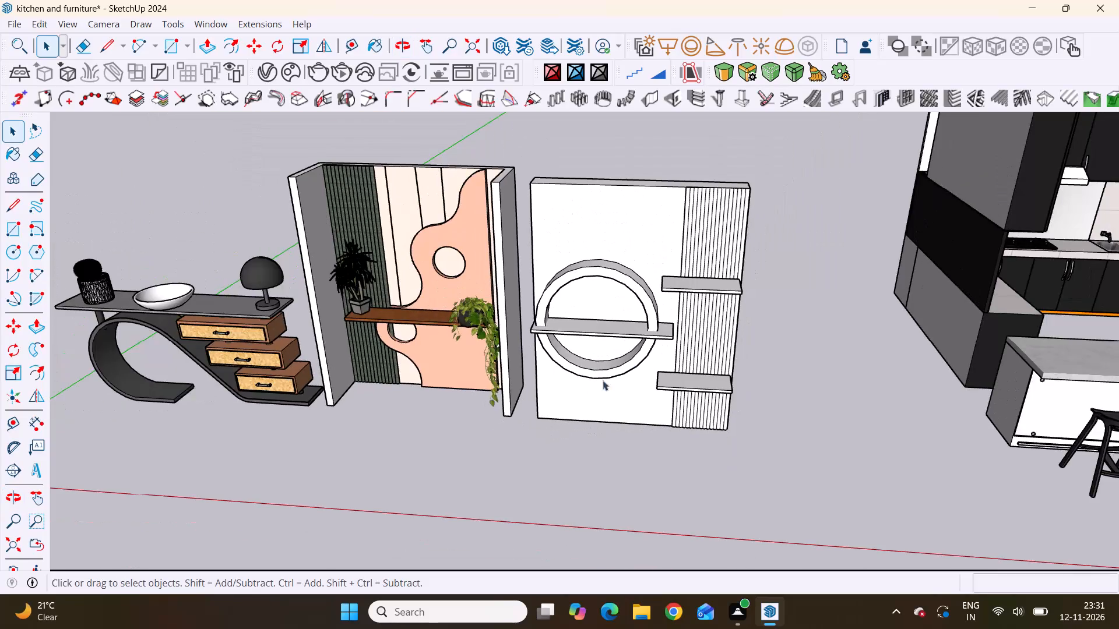
# Examine the white ring panel and its shelves beside the neighbouring furniture from angled and frontal viewpoints.
pyautogui.scroll(3, 668, 314)
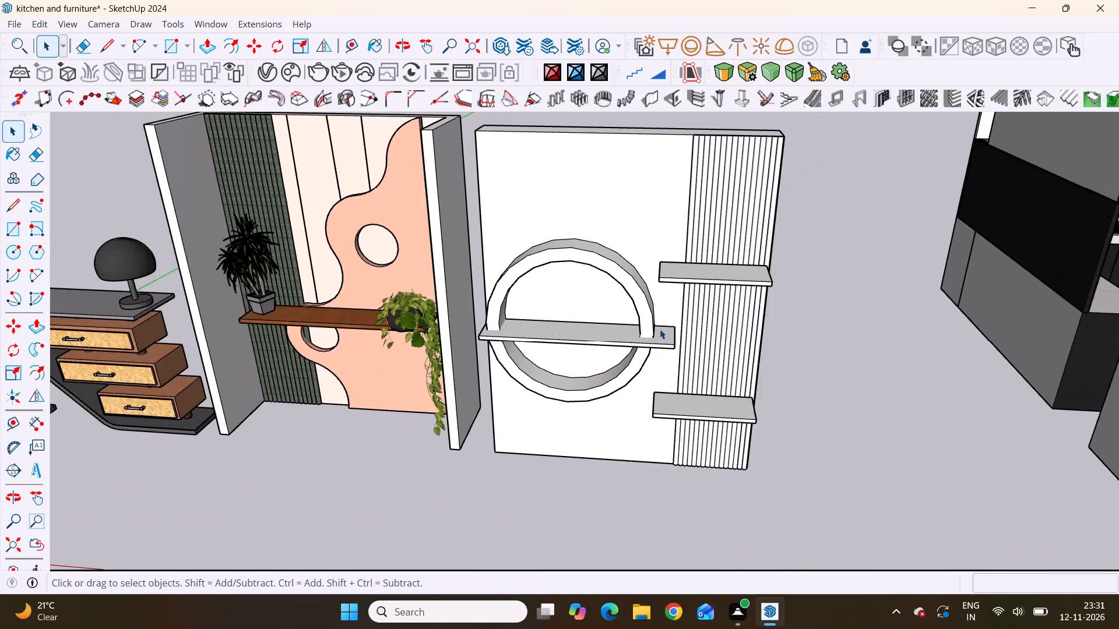
pyautogui.scroll(3, 660, 329)
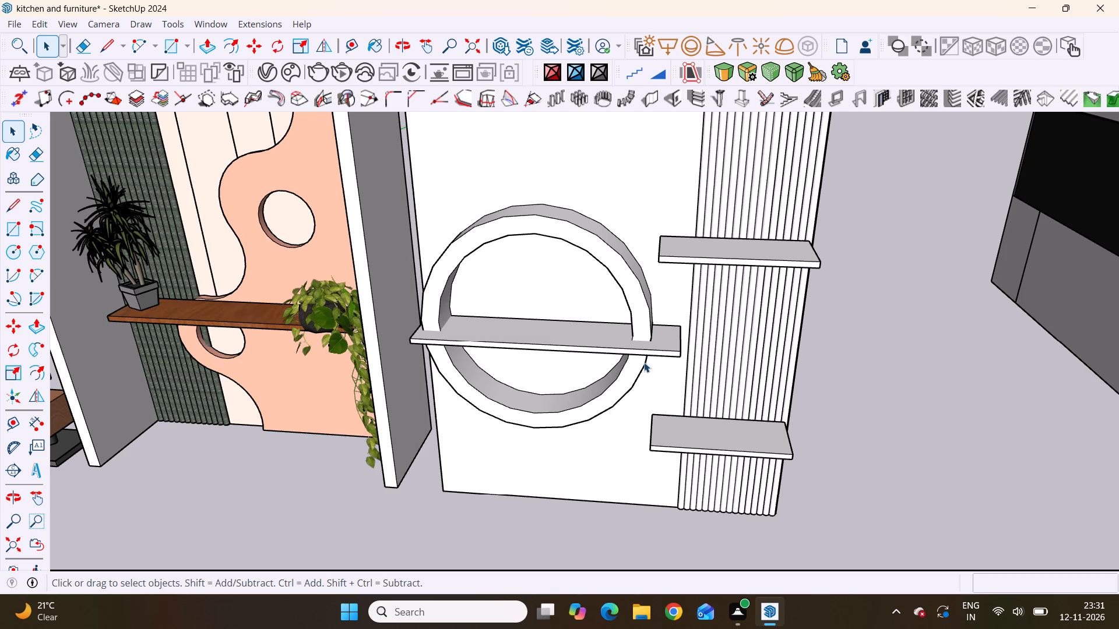
pyautogui.scroll(-5, 644, 362)
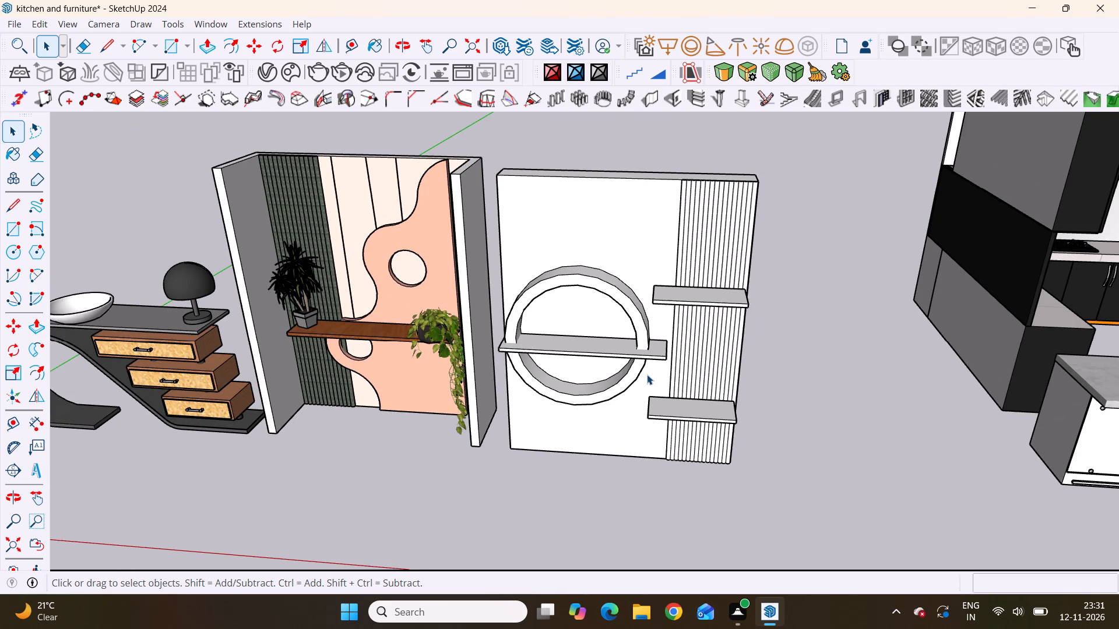
pyautogui.moveTo(647, 374); pyautogui.dragTo(647, 384, button='middle')
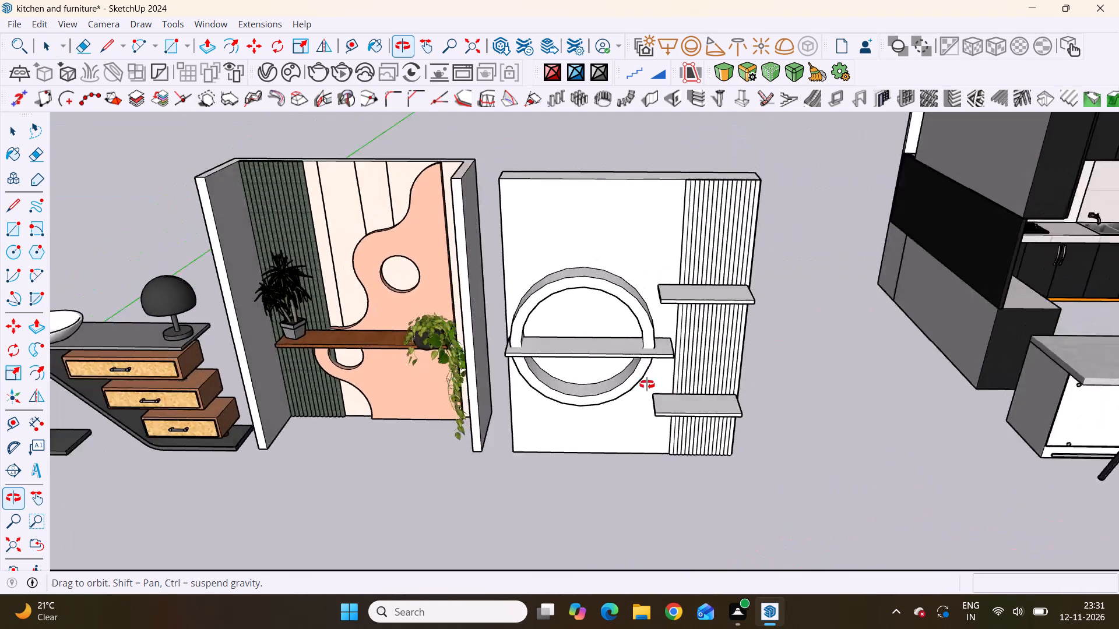
pyautogui.moveTo(647, 384); pyautogui.dragTo(724, 304, button='middle')
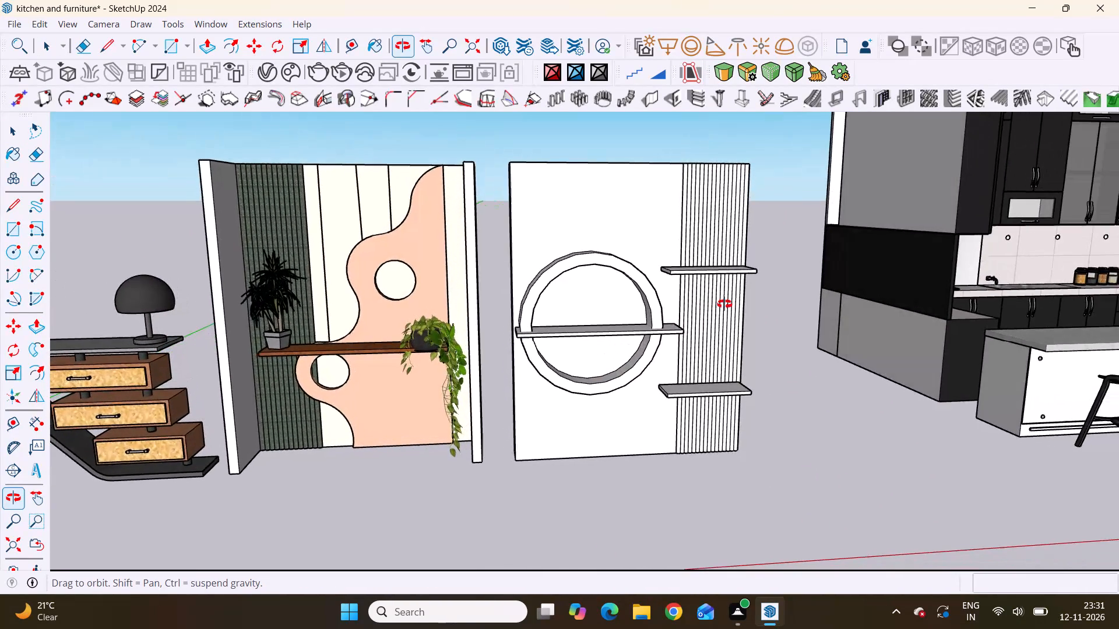
pyautogui.moveTo(724, 304); pyautogui.dragTo(734, 273, button='middle')
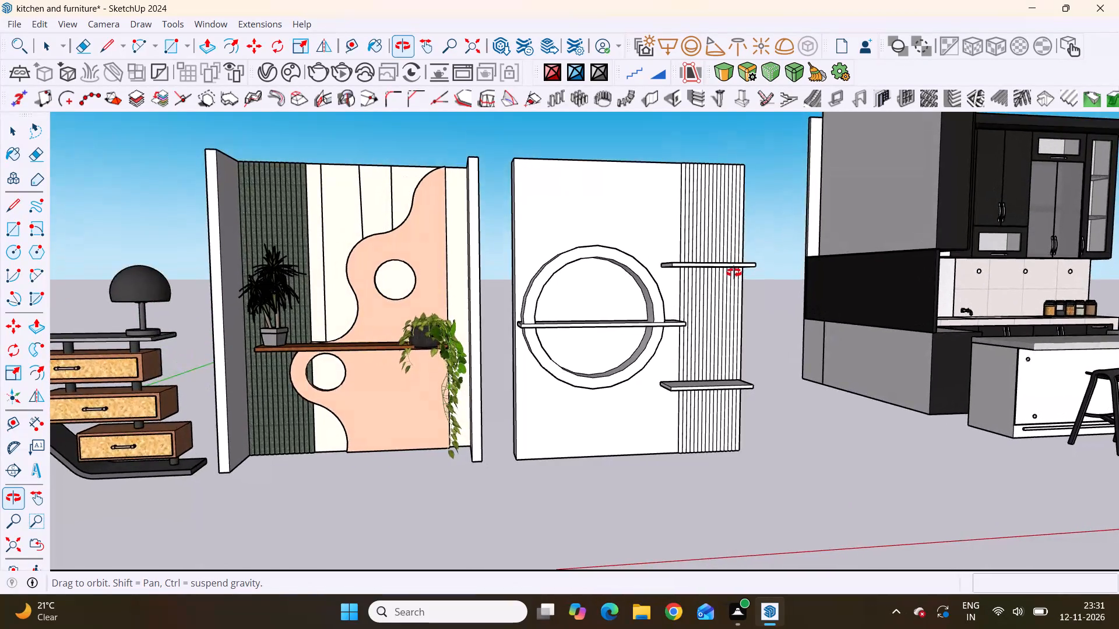
pyautogui.moveTo(734, 273); pyautogui.dragTo(732, 268, button='middle')
pyautogui.scroll(-4, 732, 268)
pyautogui.scroll(3, 685, 247)
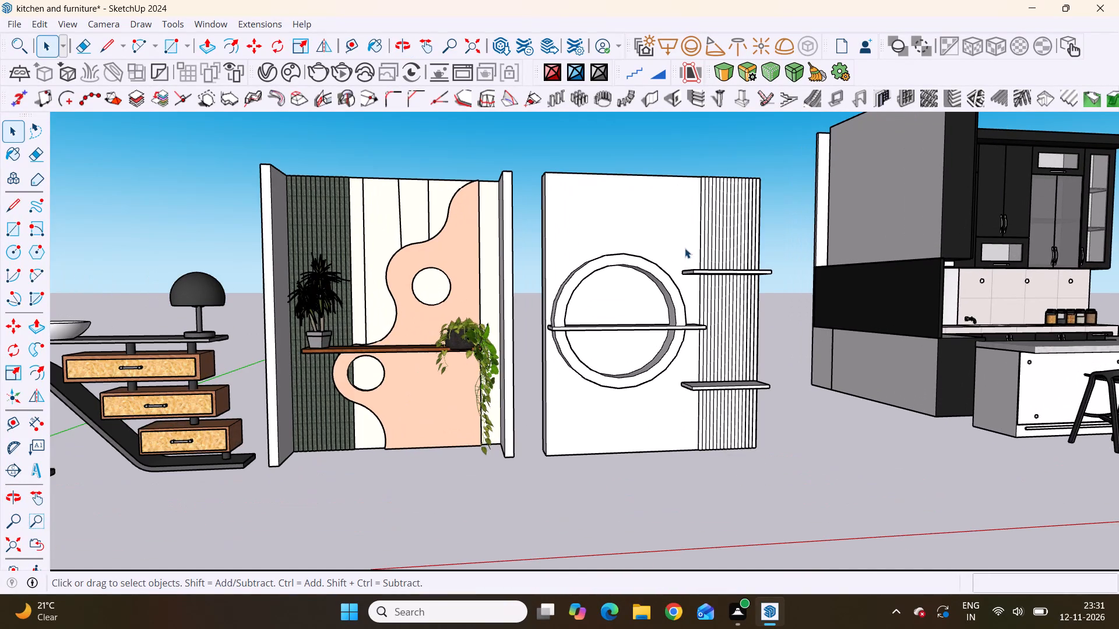
pyautogui.scroll(-4, 624, 349)
pyautogui.moveTo(649, 333); pyautogui.dragTo(610, 359, button='middle')
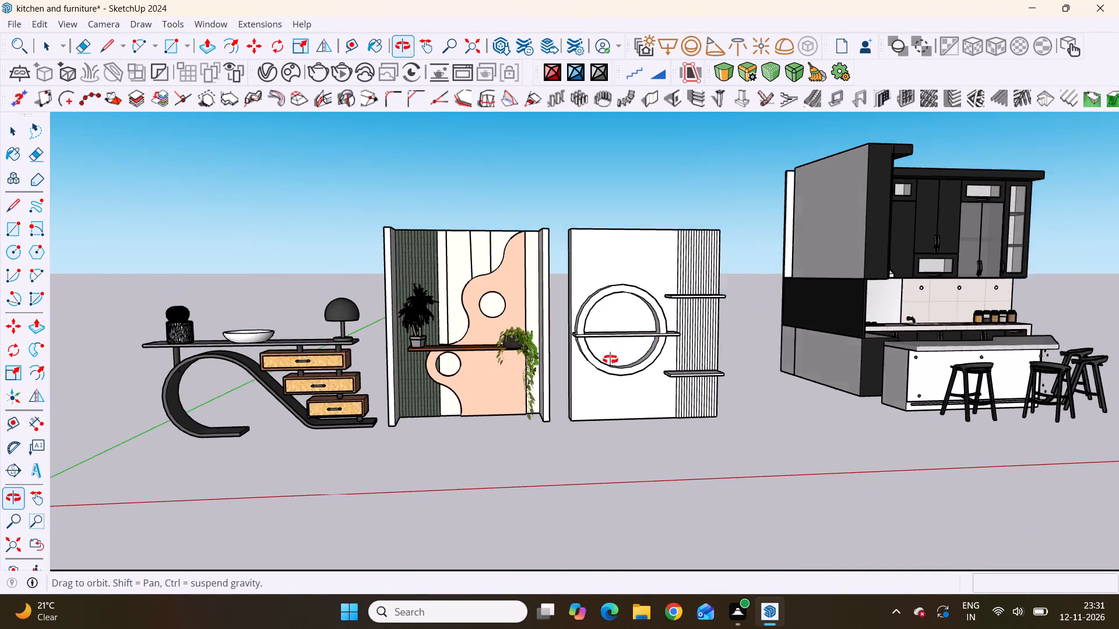
pyautogui.moveTo(610, 359); pyautogui.dragTo(608, 352, button='middle')
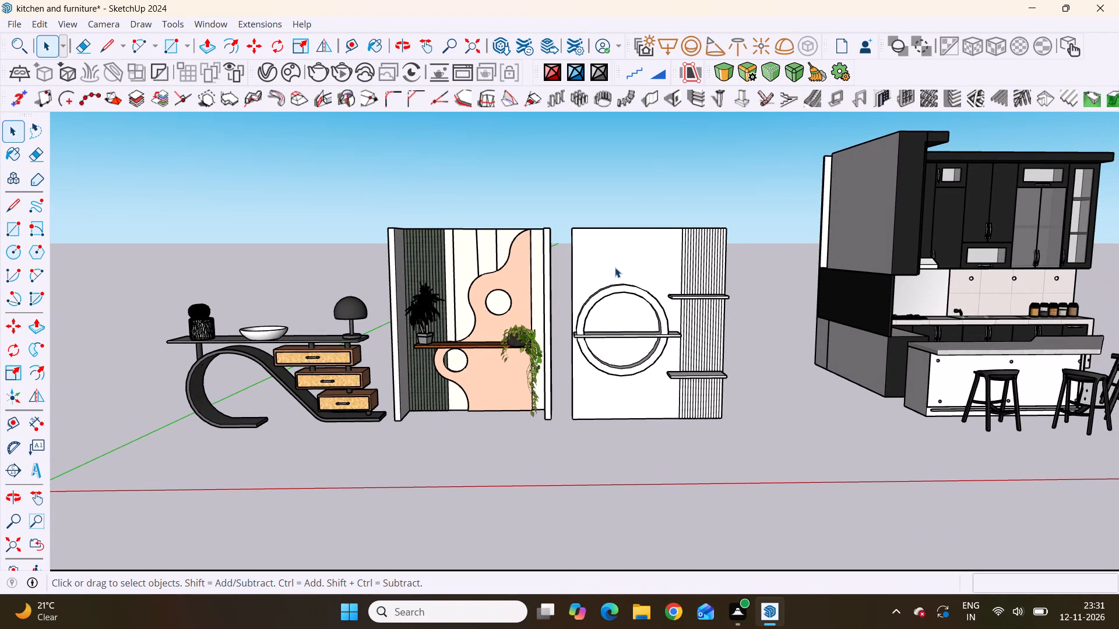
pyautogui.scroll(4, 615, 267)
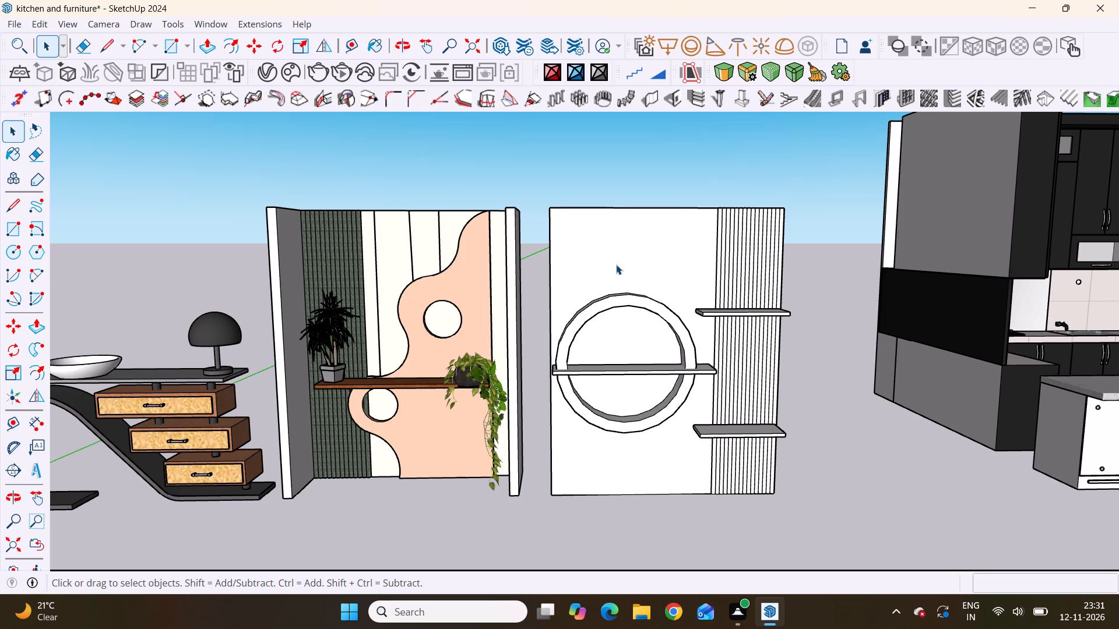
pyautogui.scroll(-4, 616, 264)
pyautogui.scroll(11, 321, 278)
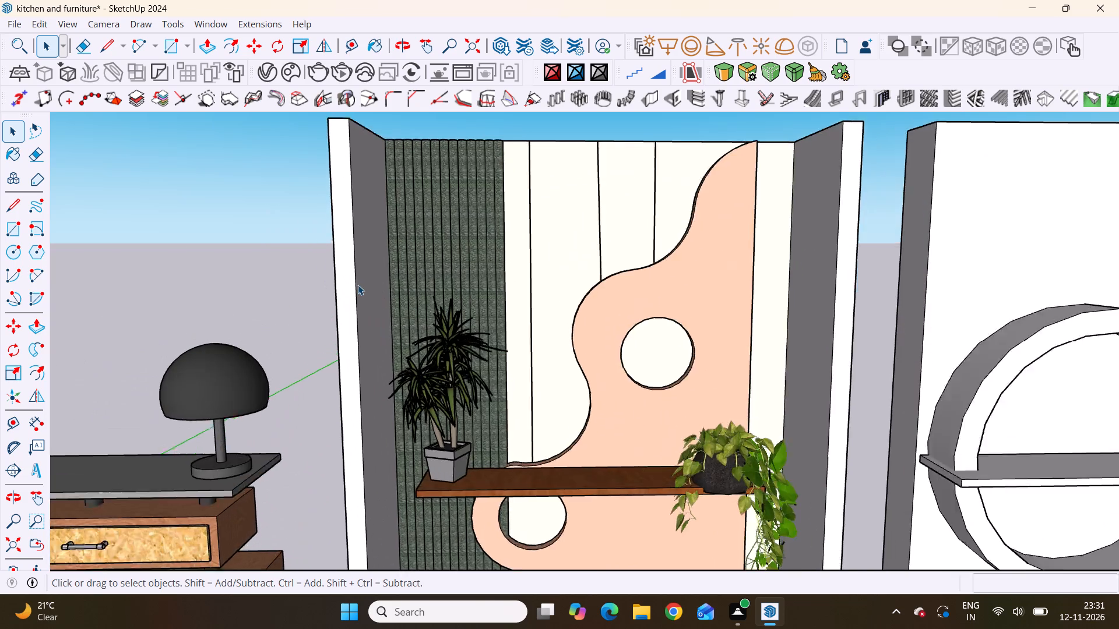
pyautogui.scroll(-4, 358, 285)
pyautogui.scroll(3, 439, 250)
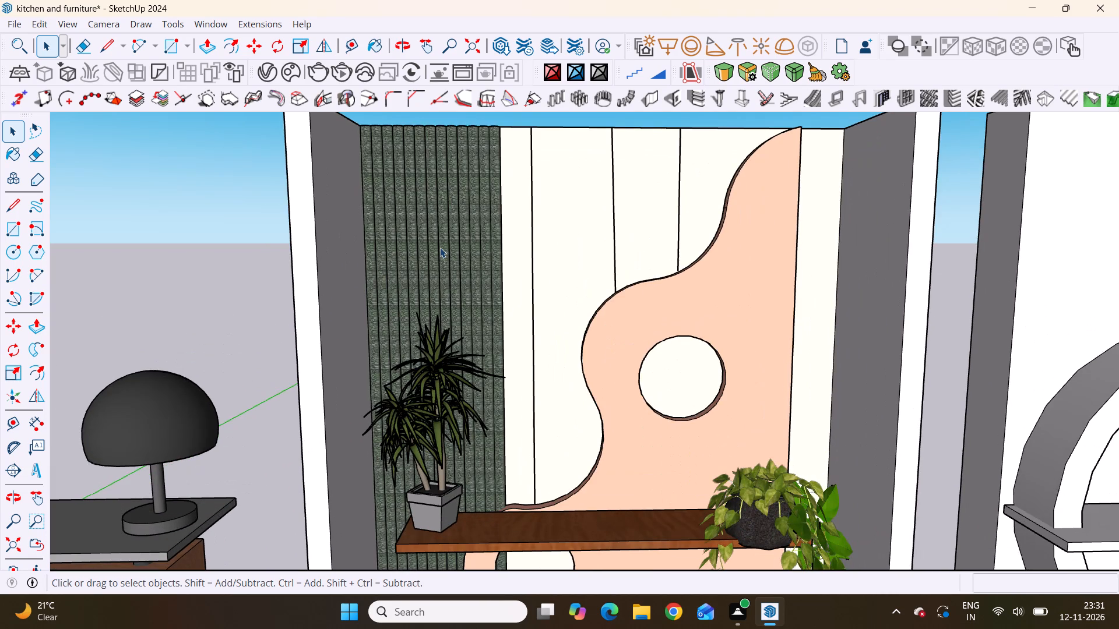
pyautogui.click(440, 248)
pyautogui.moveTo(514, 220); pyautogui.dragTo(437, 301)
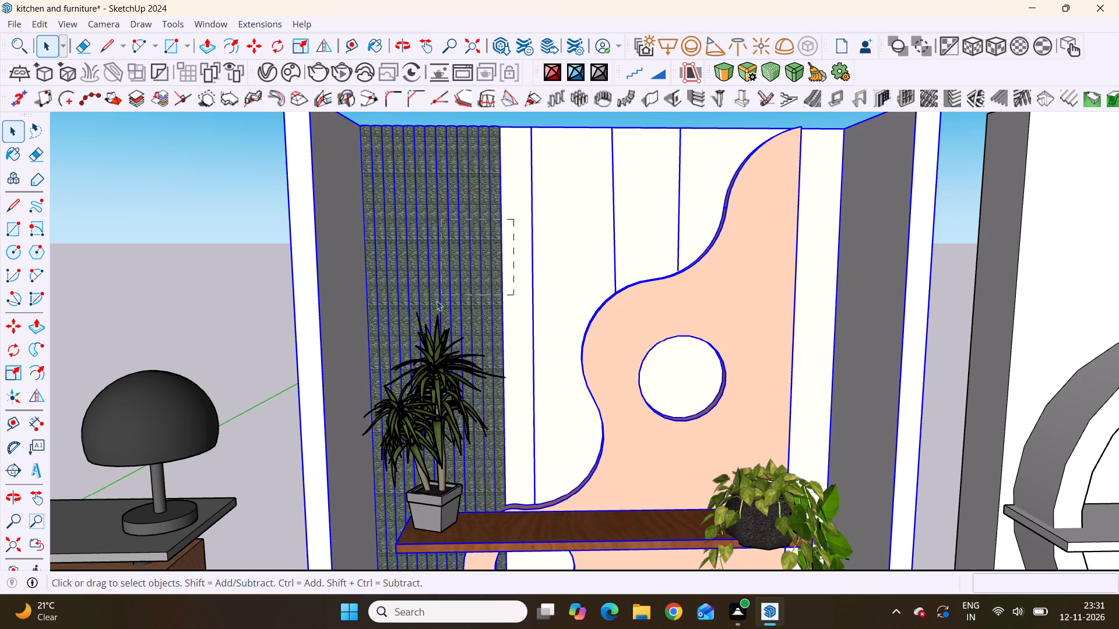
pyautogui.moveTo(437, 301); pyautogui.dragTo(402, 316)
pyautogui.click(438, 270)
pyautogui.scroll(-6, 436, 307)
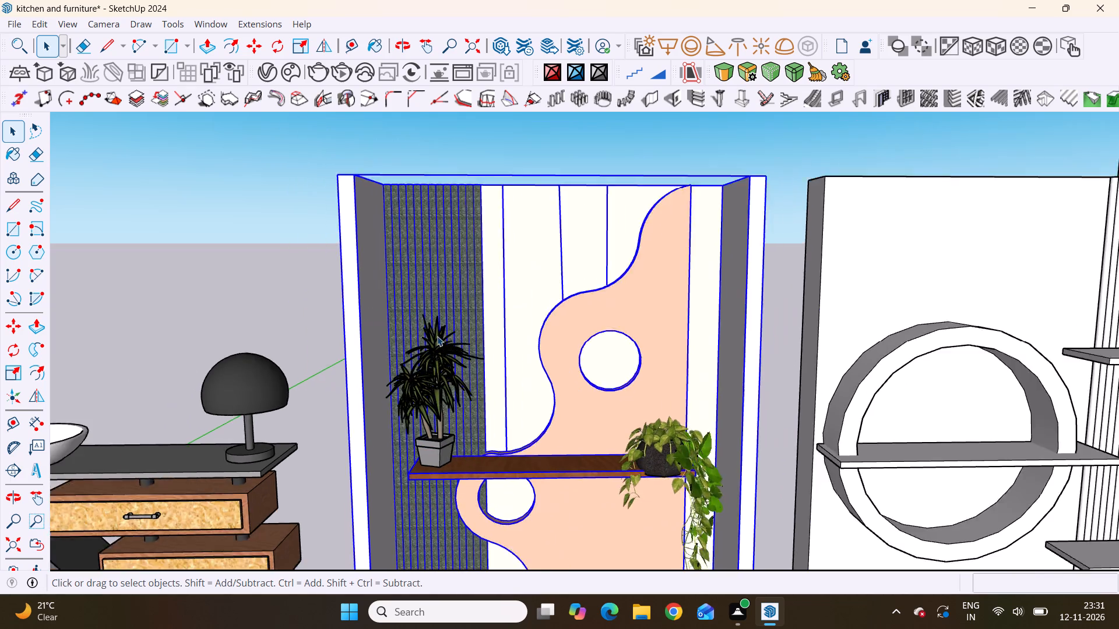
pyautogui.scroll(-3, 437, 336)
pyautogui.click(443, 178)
# Open the peach wave wall panel's group for editing and select its green fluted strip along with the backing face.
pyautogui.scroll(2, 411, 243)
pyautogui.moveTo(425, 270); pyautogui.dragTo(462, 501, button='middle')
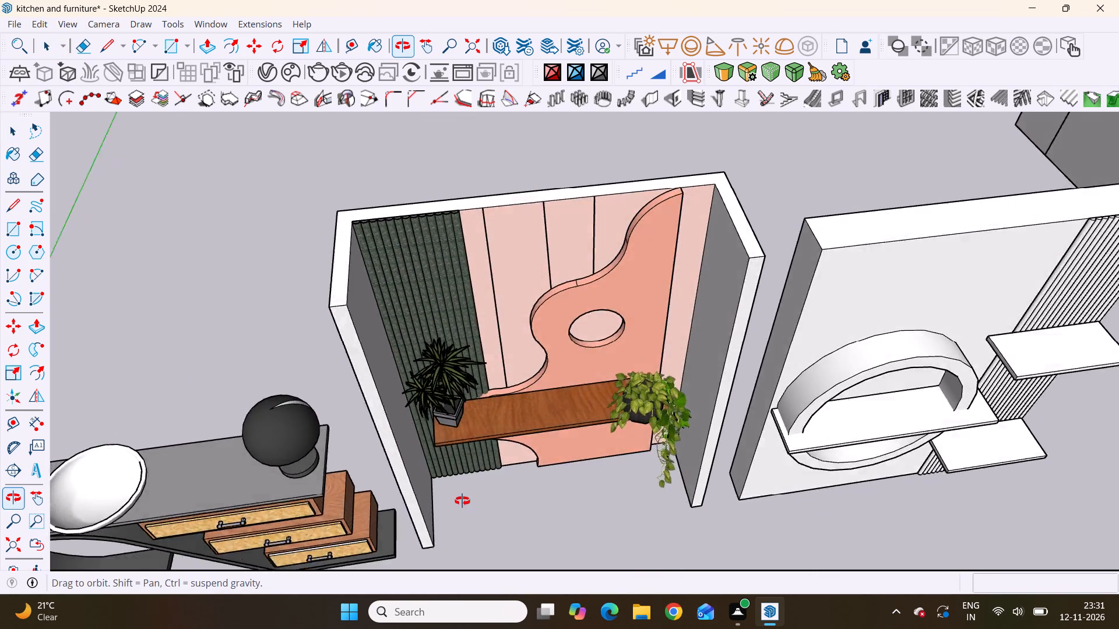
pyautogui.moveTo(462, 501); pyautogui.dragTo(458, 427, button='middle')
pyautogui.scroll(4, 429, 323)
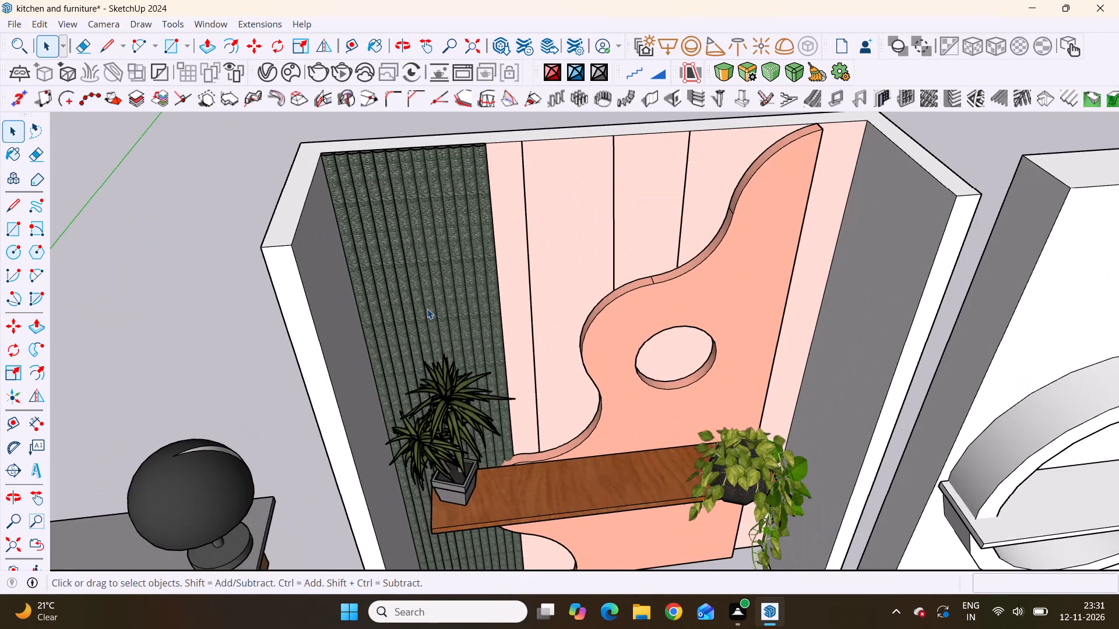
pyautogui.scroll(3, 427, 309)
pyautogui.moveTo(513, 207); pyautogui.dragTo(425, 300)
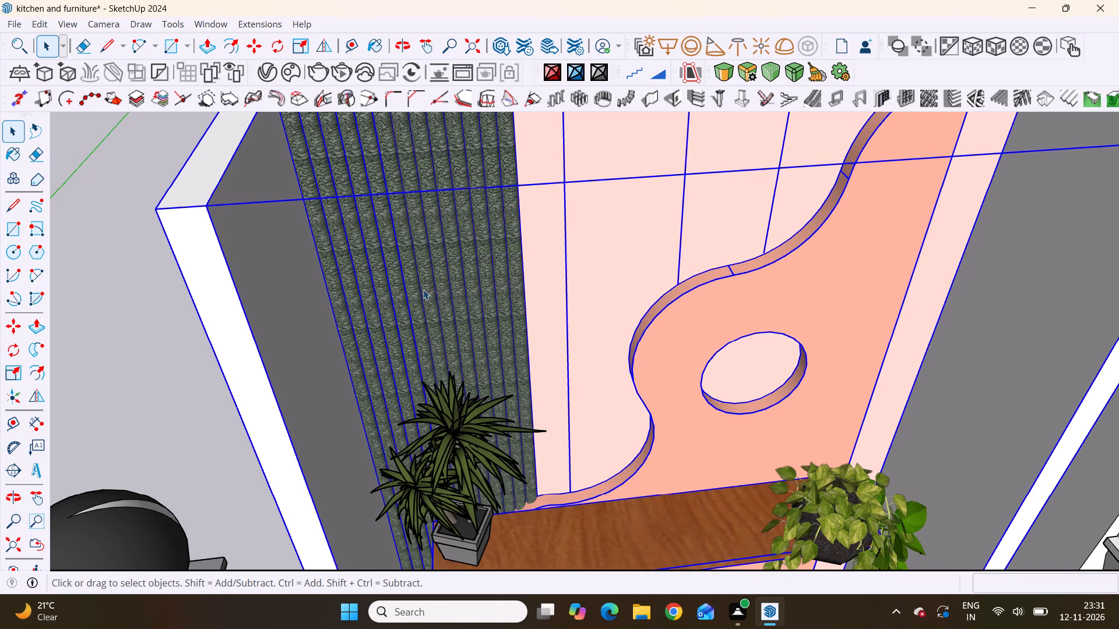
pyautogui.scroll(-3, 423, 289)
pyautogui.doubleClick(424, 197)
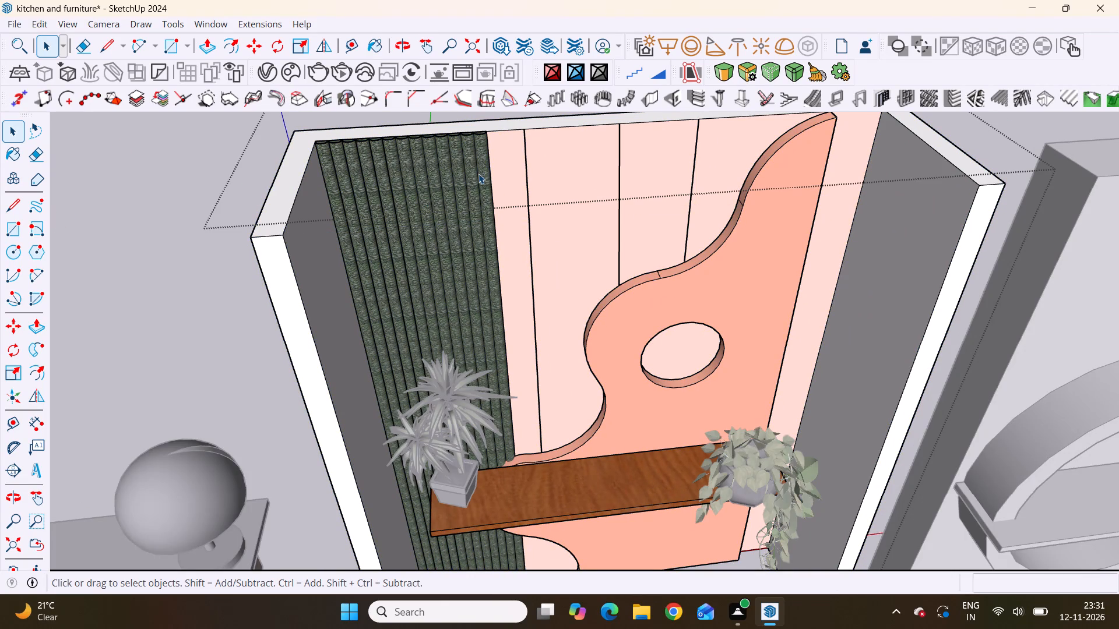
pyautogui.moveTo(504, 170); pyautogui.dragTo(351, 255)
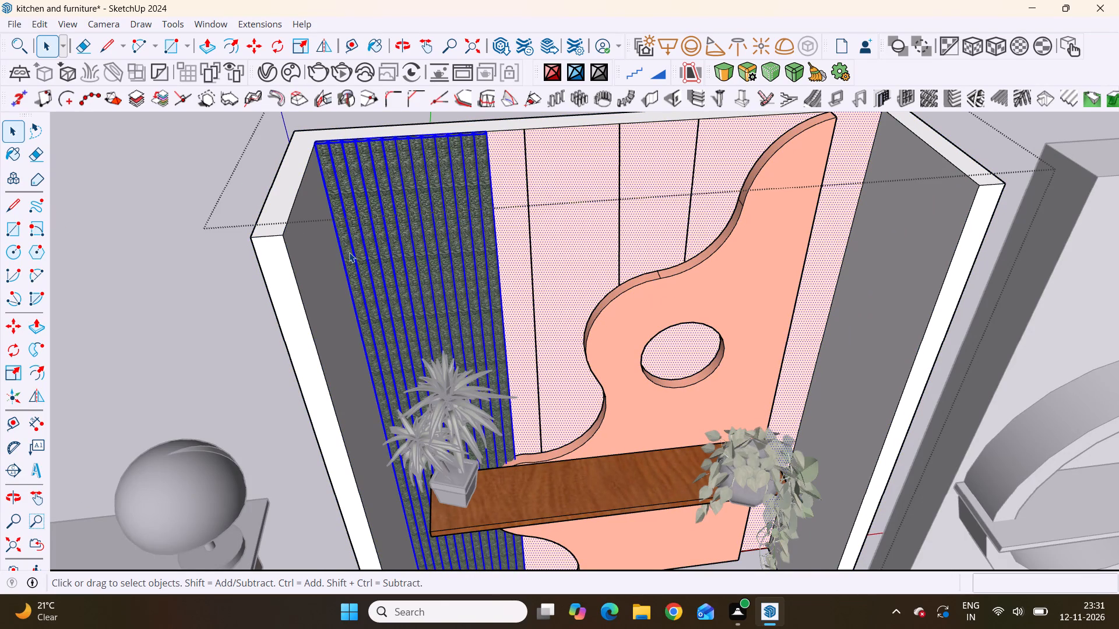
pyautogui.scroll(-7, 358, 287)
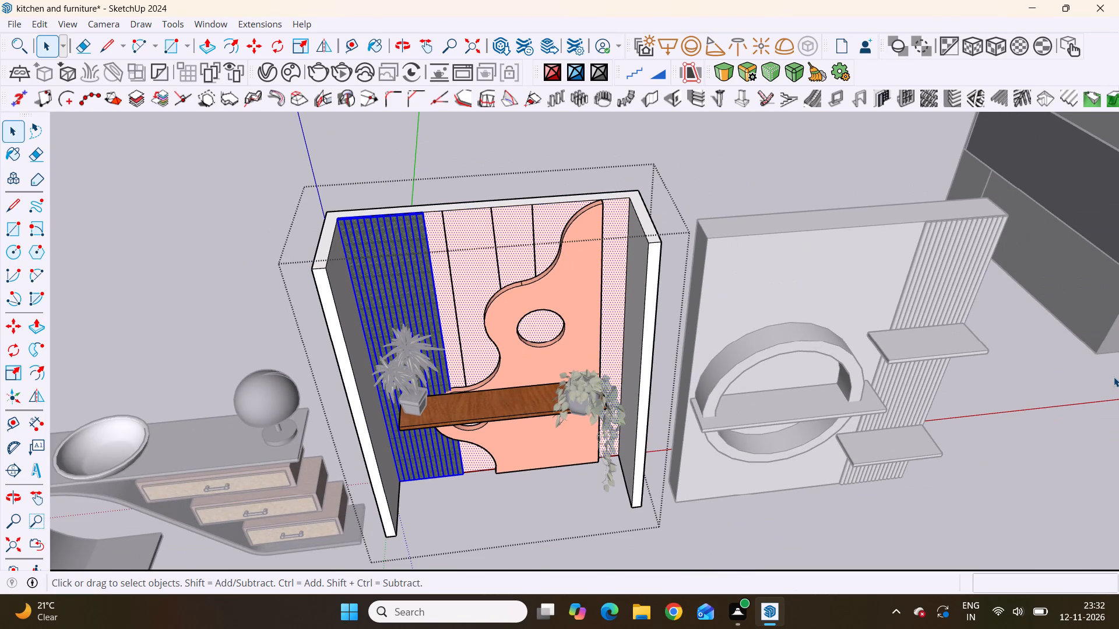
# Start the Paint tool, switch the materials library from Metal to Colors, and browse the swatches for the fluting.
pyautogui.press('b')
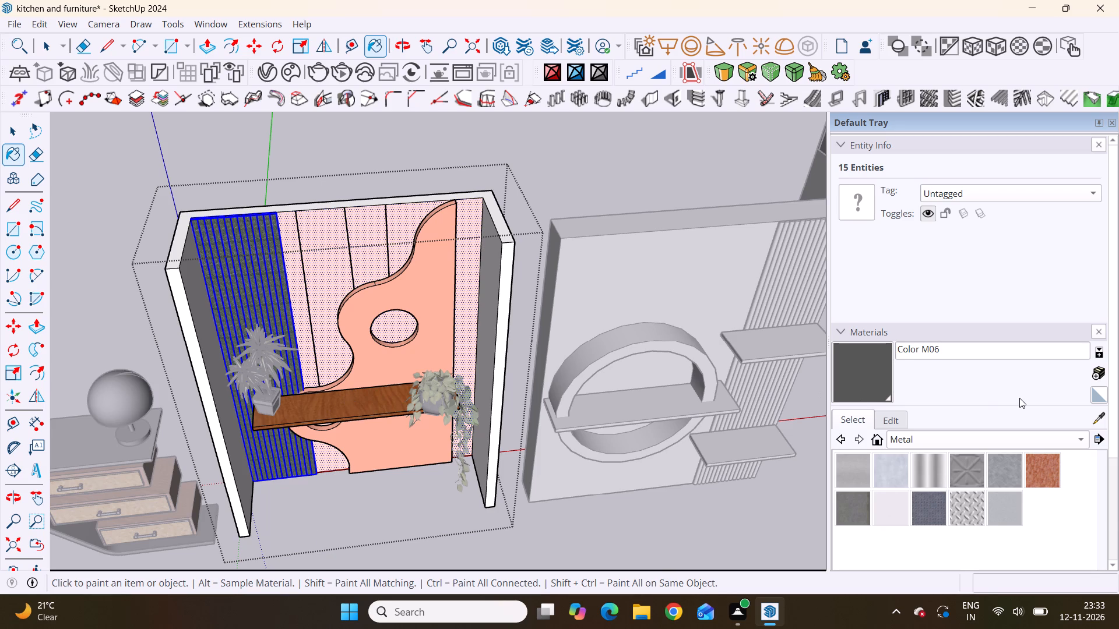
pyautogui.scroll(-3, 1019, 398)
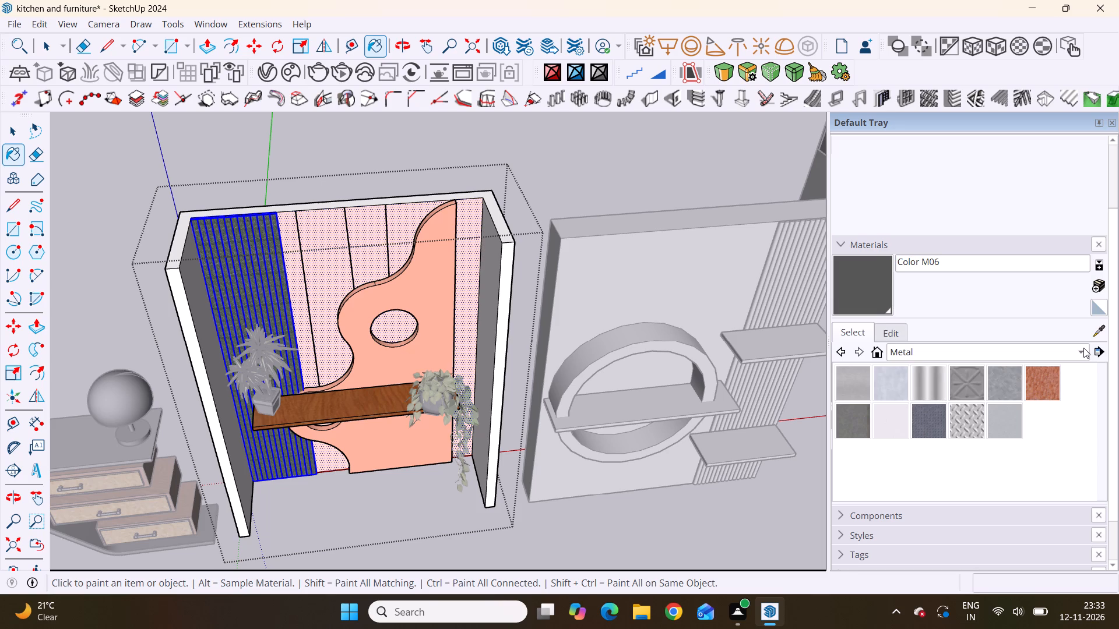
pyautogui.click(1083, 348)
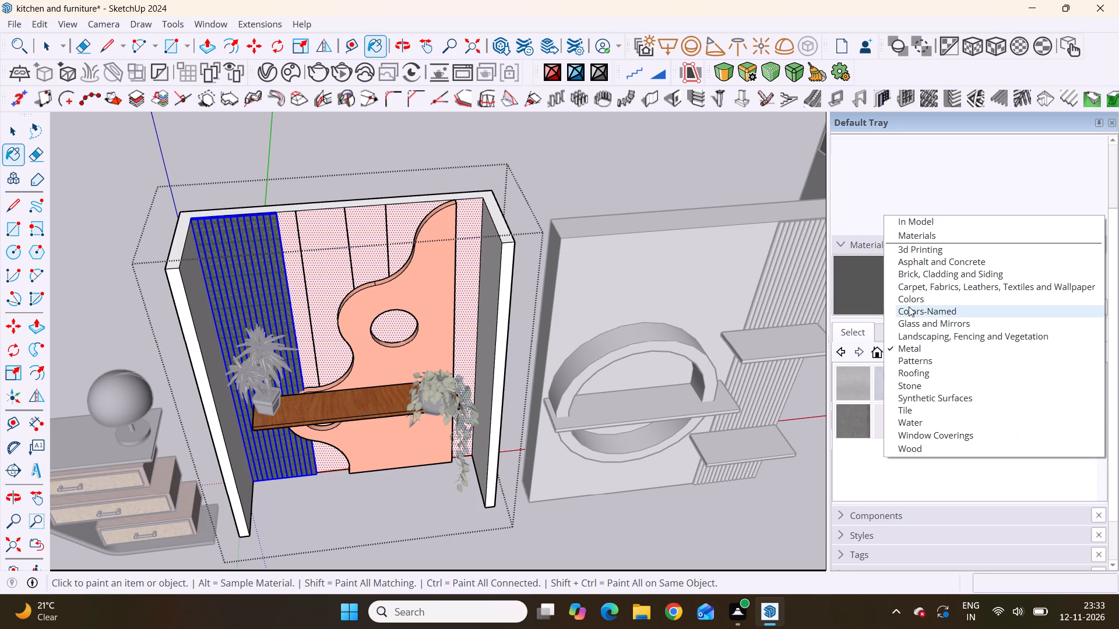
pyautogui.click(909, 305)
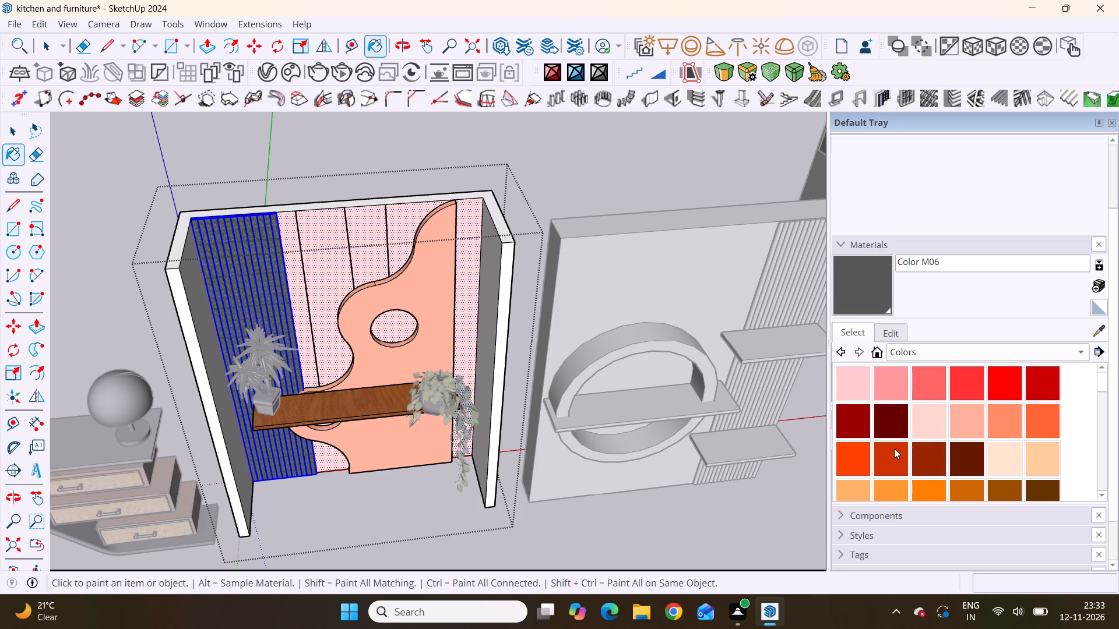
pyautogui.scroll(-6, 893, 448)
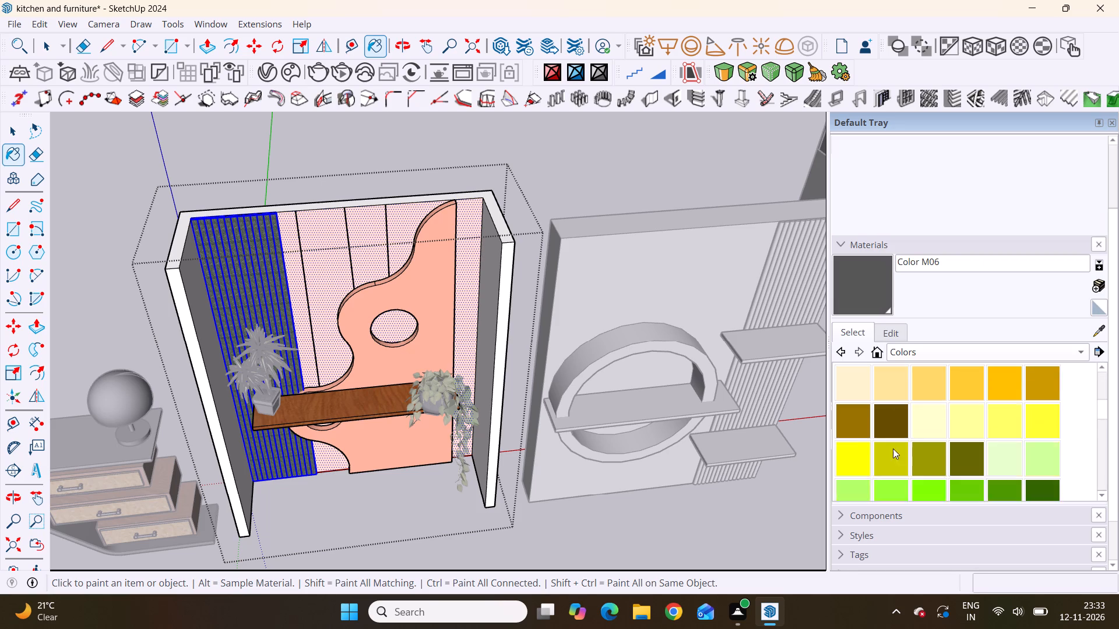
pyautogui.scroll(-1, 893, 448)
pyautogui.scroll(4, 893, 448)
pyautogui.scroll(-5, 893, 448)
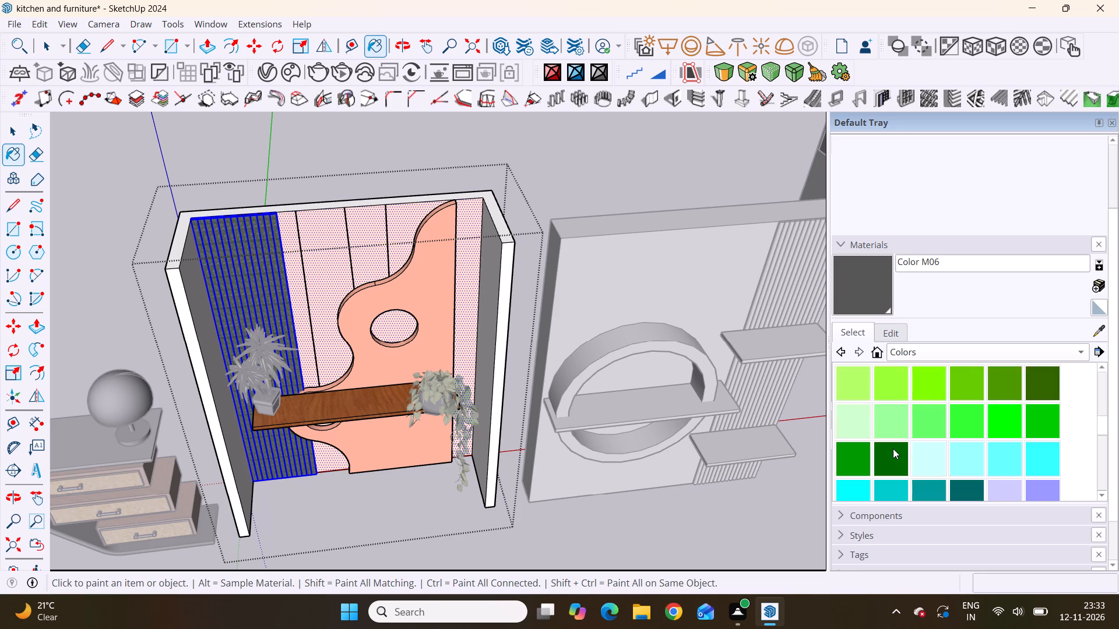
pyautogui.scroll(-4, 893, 448)
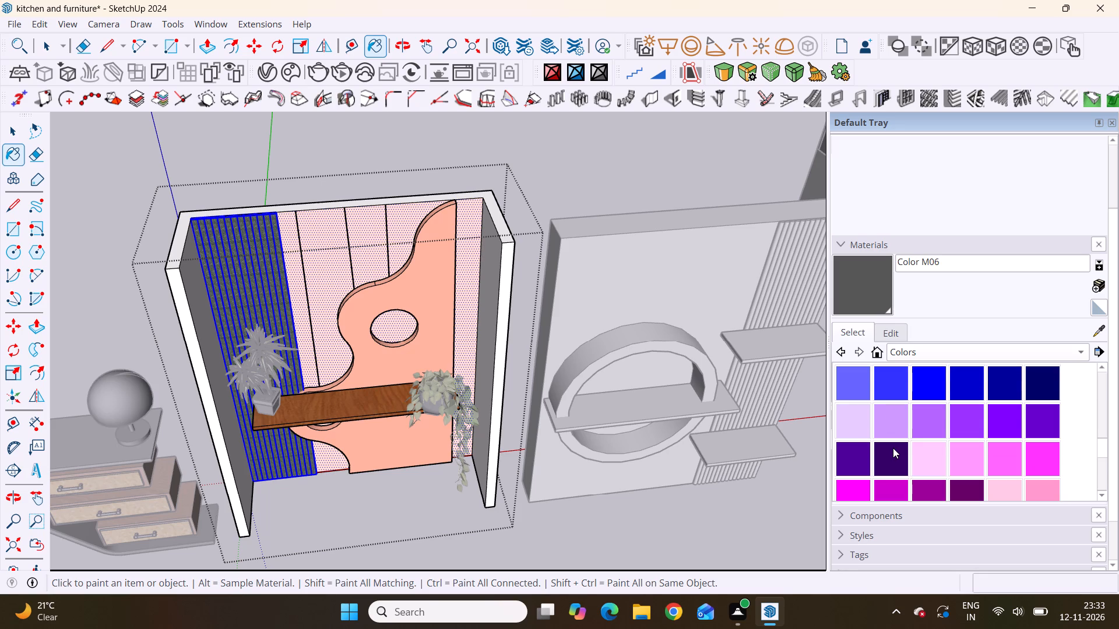
pyautogui.scroll(-1, 893, 448)
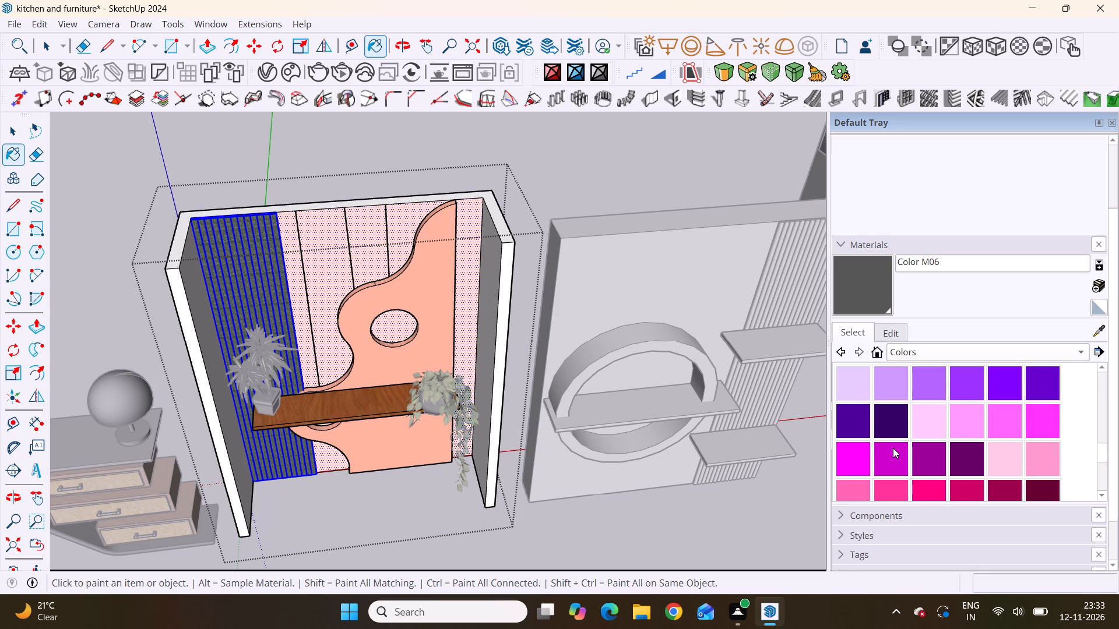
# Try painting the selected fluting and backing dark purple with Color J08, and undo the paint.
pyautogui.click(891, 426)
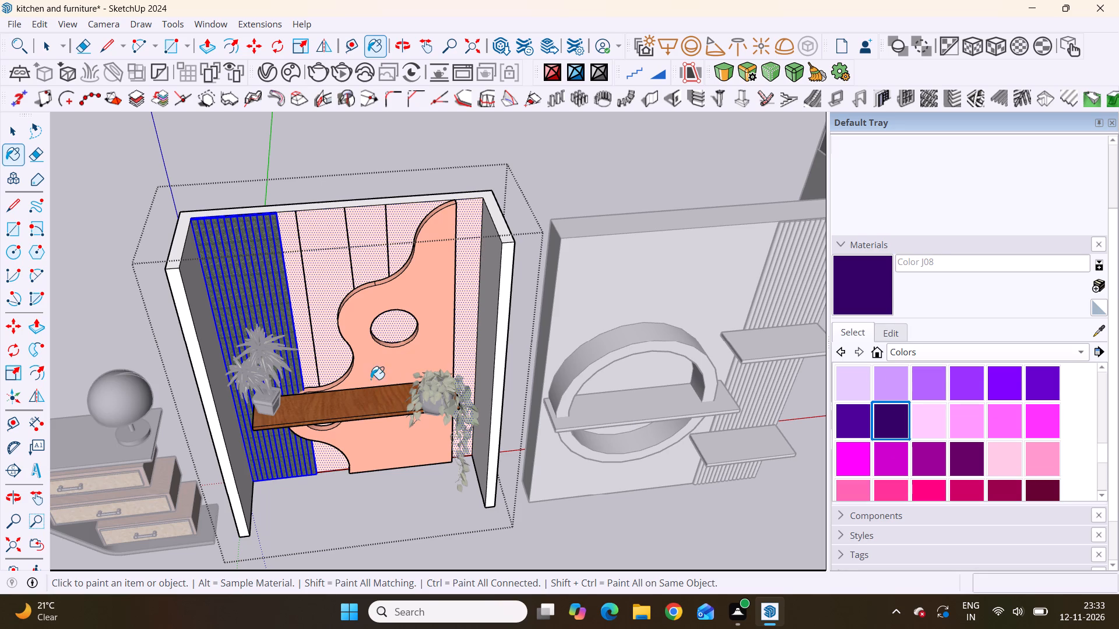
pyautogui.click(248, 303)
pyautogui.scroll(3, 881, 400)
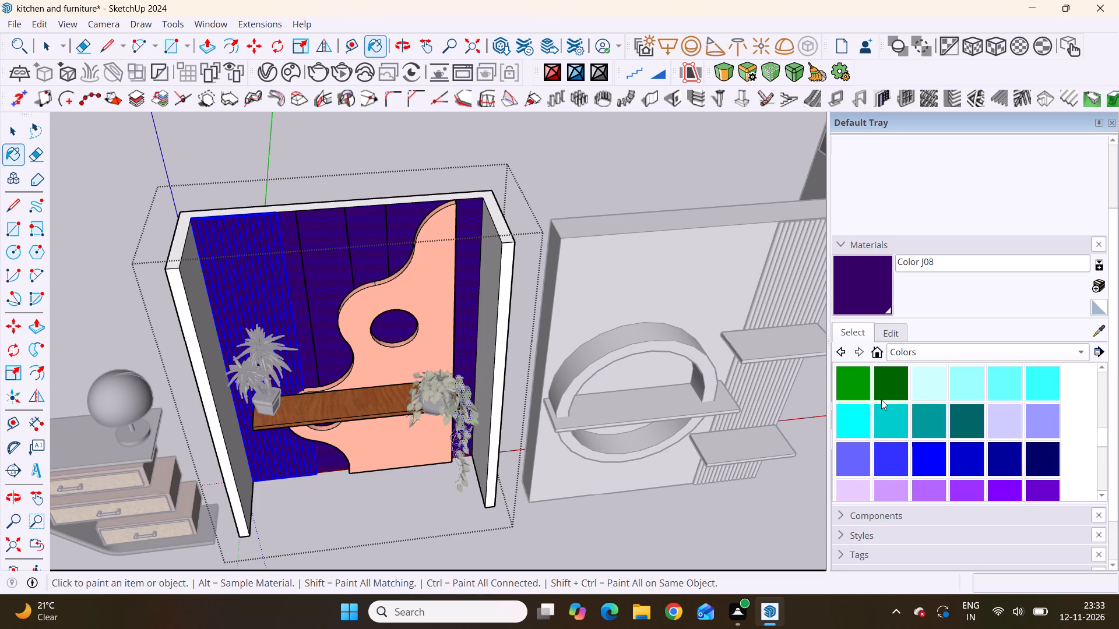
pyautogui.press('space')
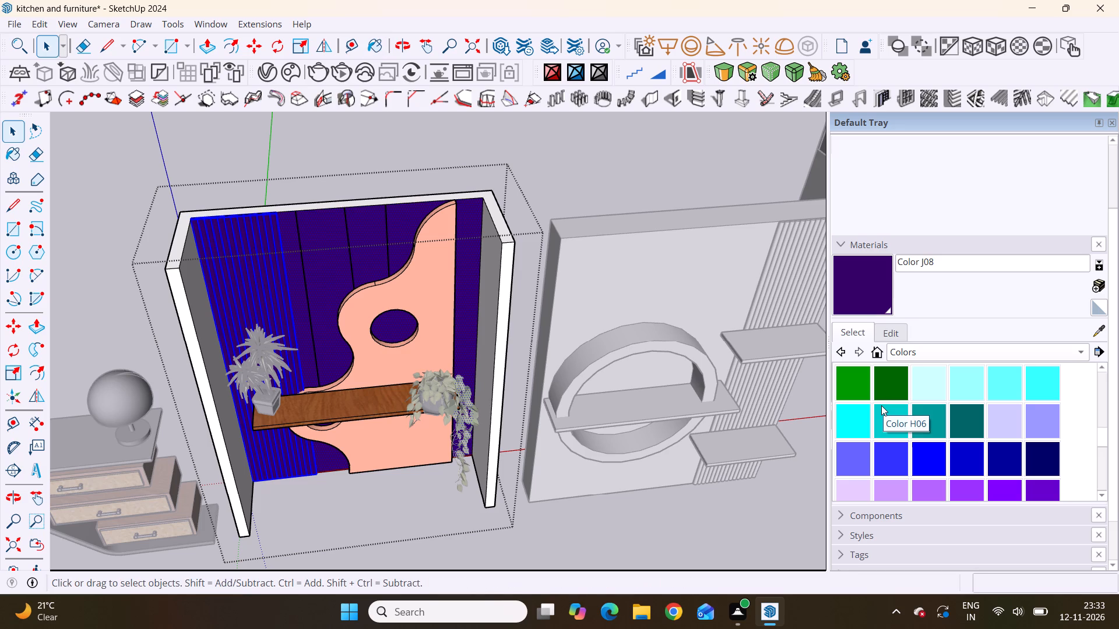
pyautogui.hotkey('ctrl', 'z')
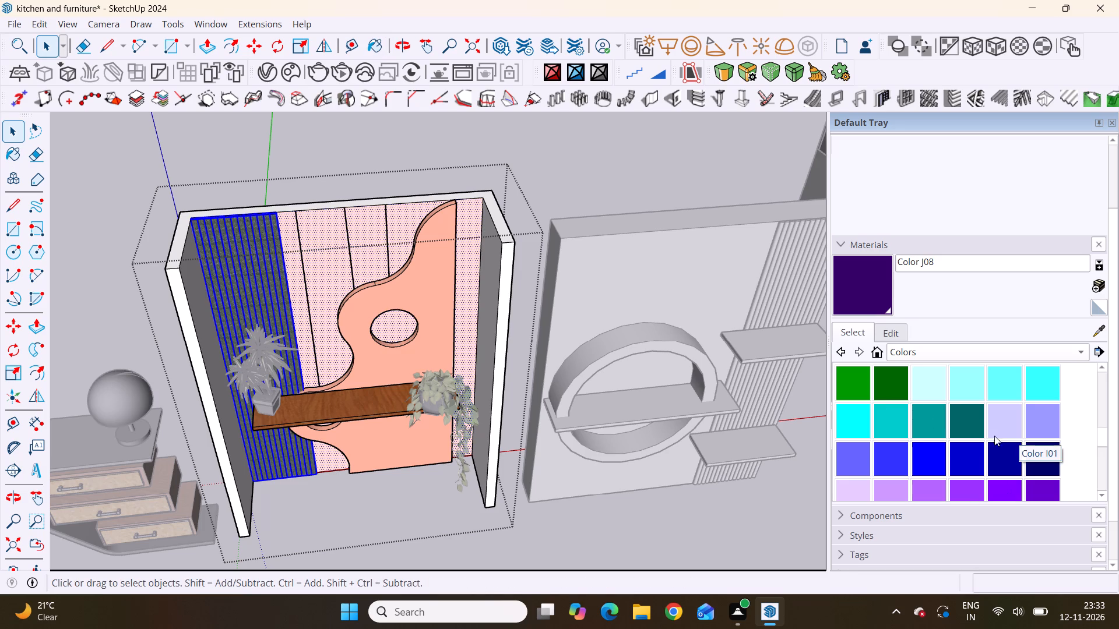
# Paint the selected fluting and backing face teal with Color H07.
pyautogui.click(924, 419)
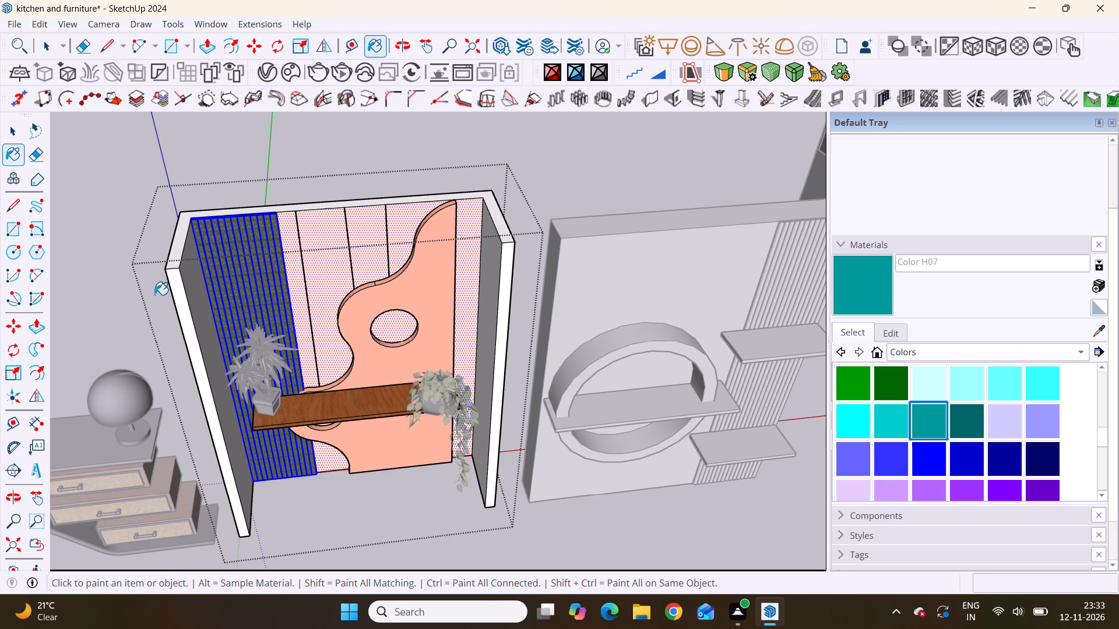
pyautogui.click(256, 305)
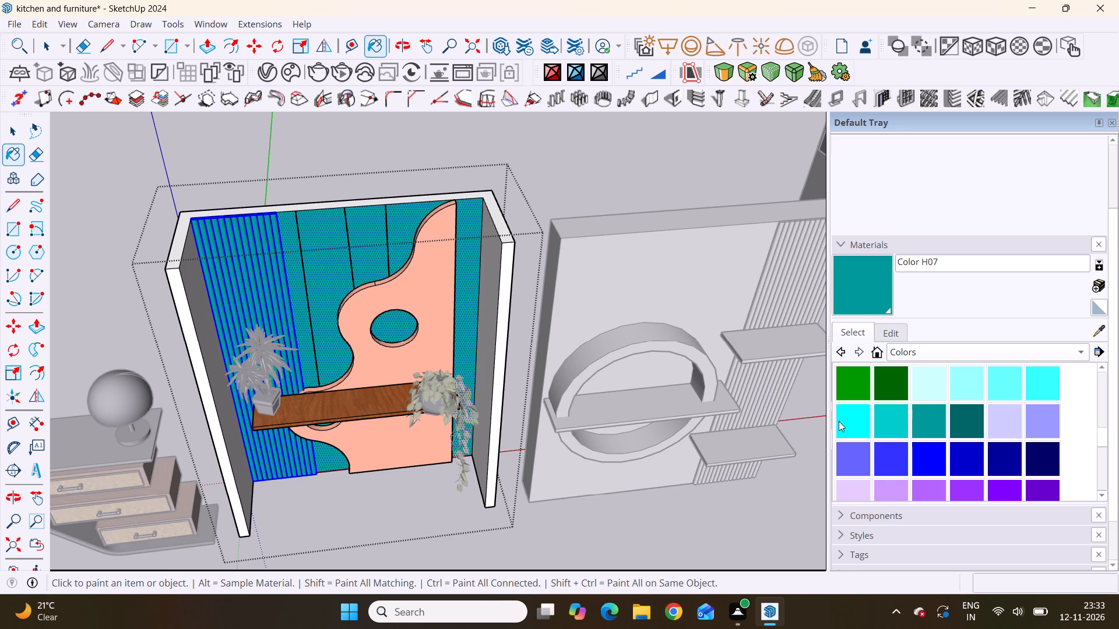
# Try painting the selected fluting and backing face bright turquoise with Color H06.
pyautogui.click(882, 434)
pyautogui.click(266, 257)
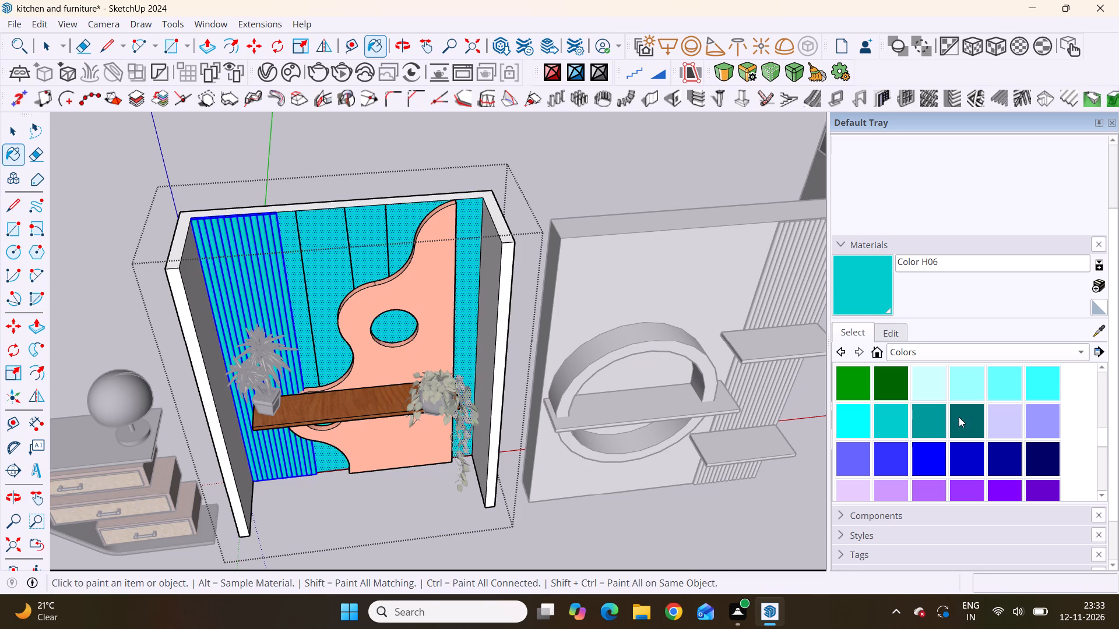
# Repaint the selected fluting and backing face teal with Color H07, and close the wave panel's group.
pyautogui.click(930, 417)
pyautogui.click(240, 239)
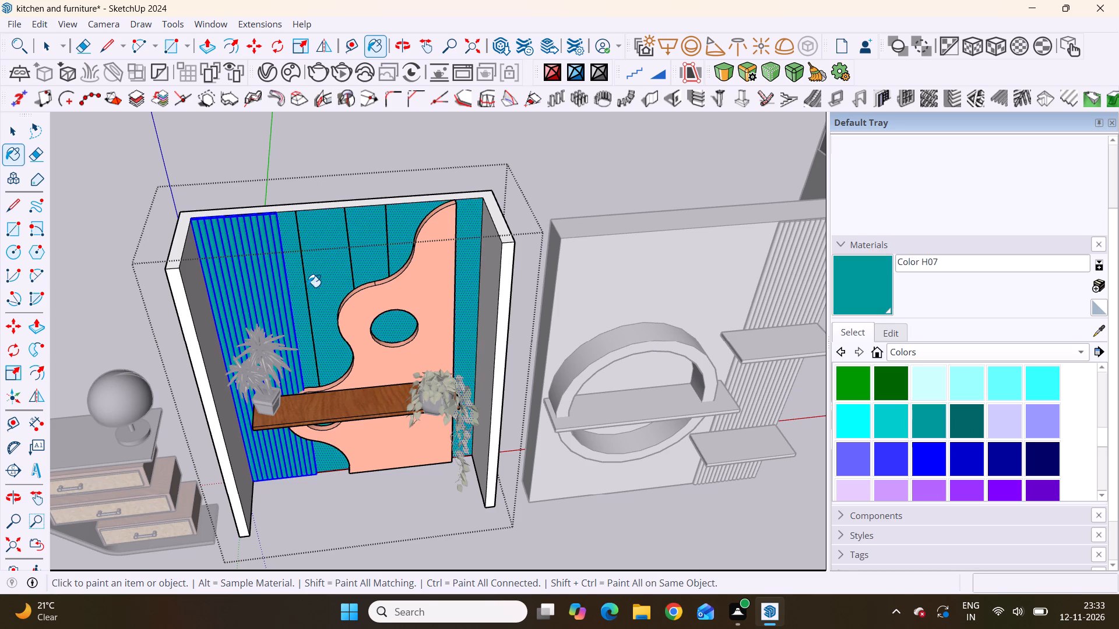
pyautogui.scroll(-4, 311, 289)
pyautogui.moveTo(337, 297); pyautogui.dragTo(335, 210, button='middle')
pyautogui.scroll(1, 337, 296)
pyautogui.scroll(1, 335, 209)
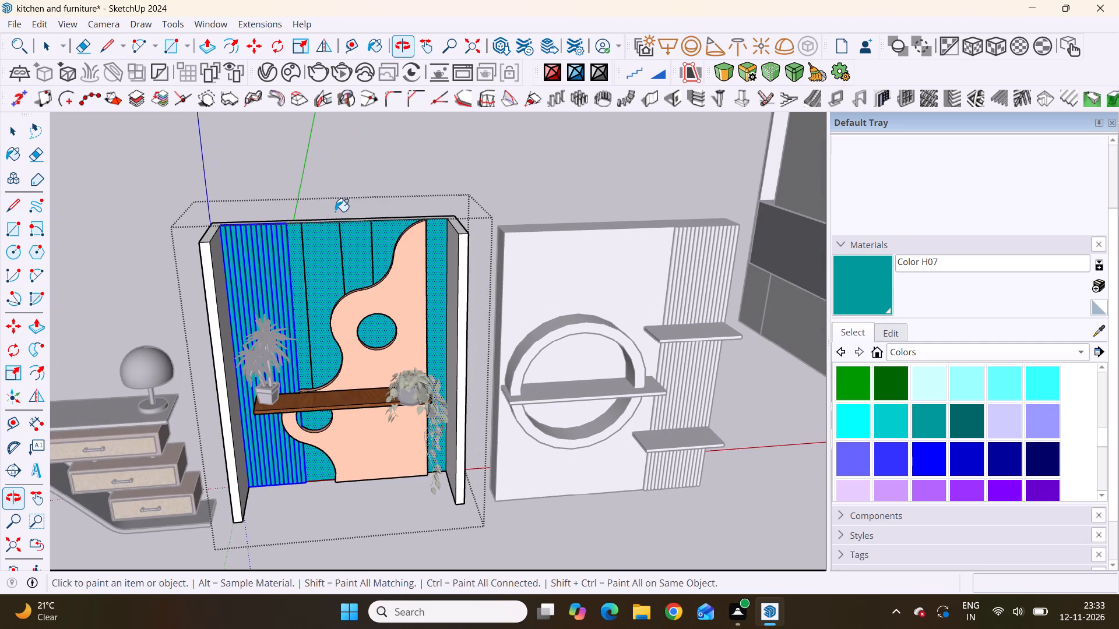
pyautogui.press('space')
pyautogui.click(386, 156)
# Reopen the wave panel's group and select only the flat backing face behind the peach wave.
pyautogui.scroll(-2, 389, 246)
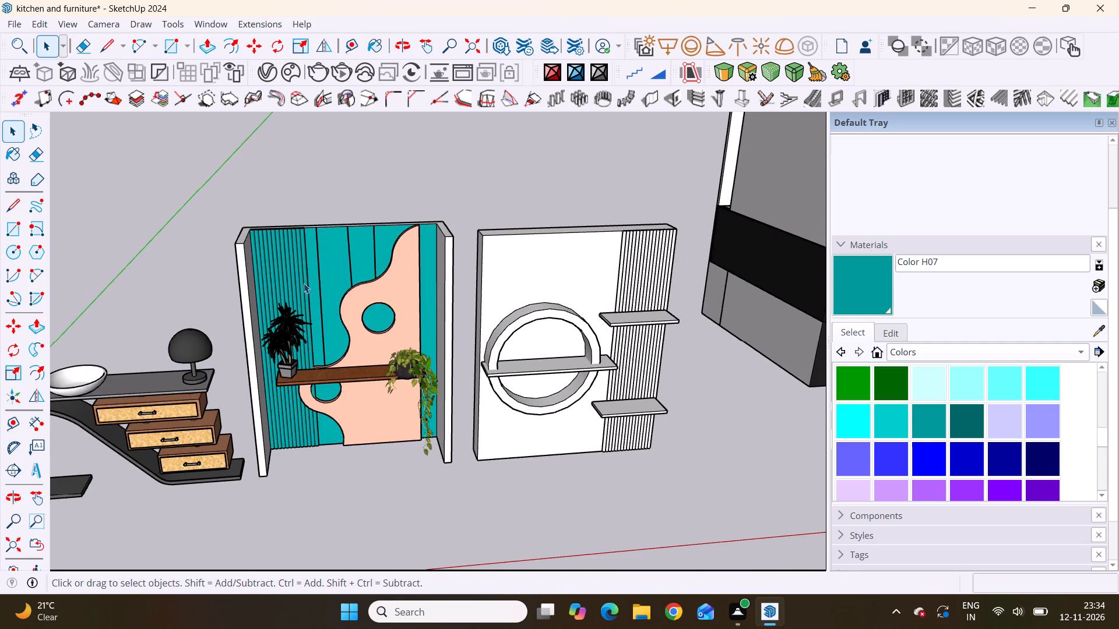
pyautogui.moveTo(298, 282); pyautogui.dragTo(310, 256, button='middle')
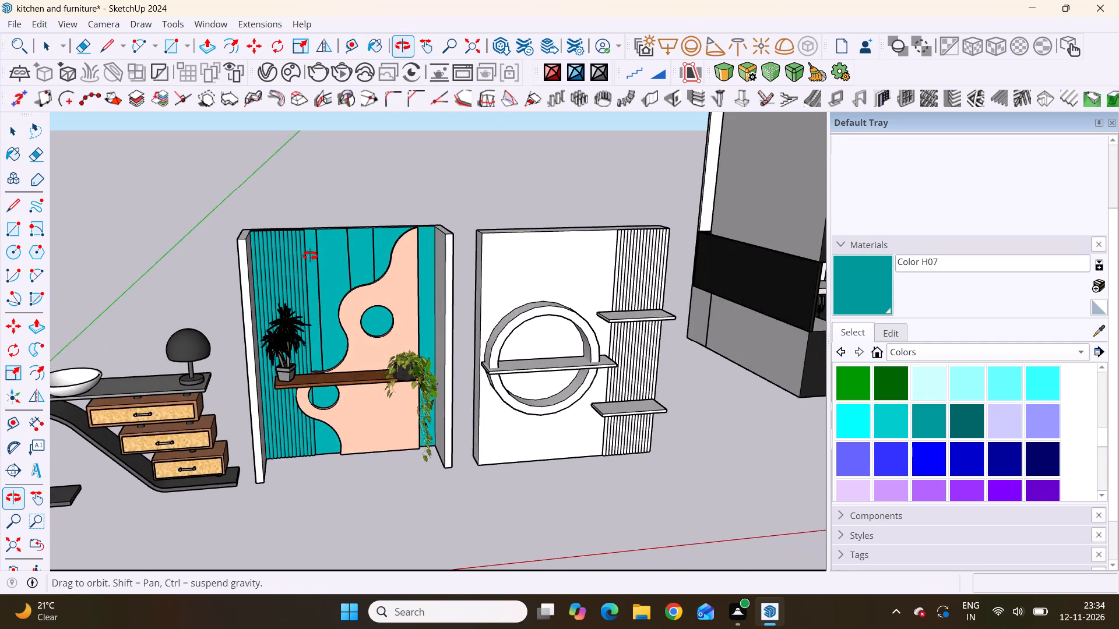
pyautogui.moveTo(310, 256); pyautogui.dragTo(318, 273, button='middle')
pyautogui.scroll(6, 318, 271)
pyautogui.click(330, 262)
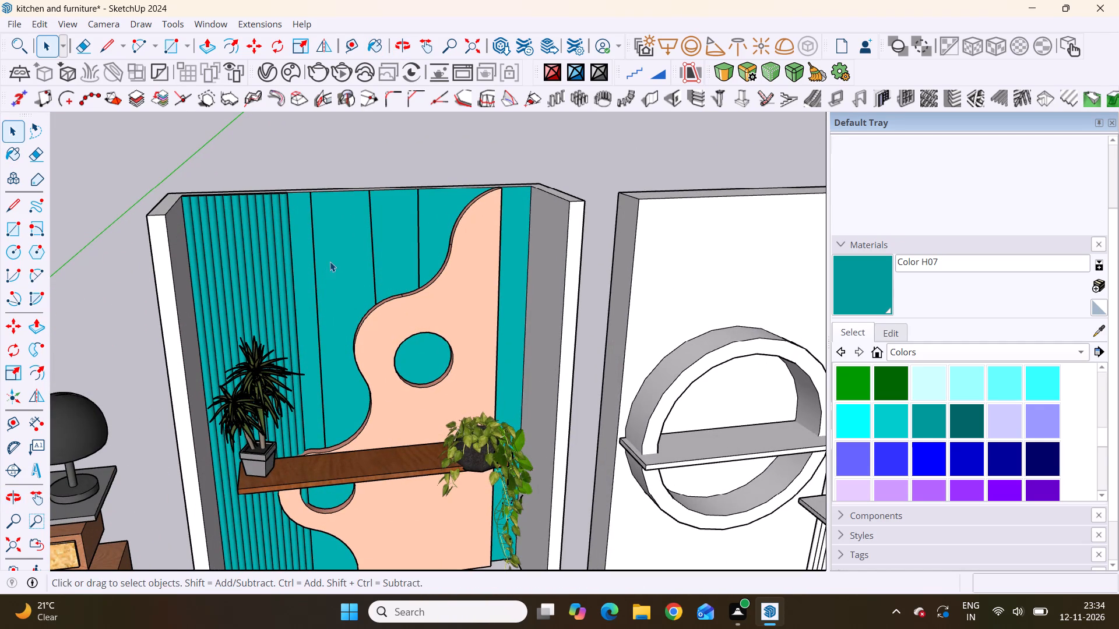
pyautogui.click(330, 262)
pyautogui.click(330, 262)
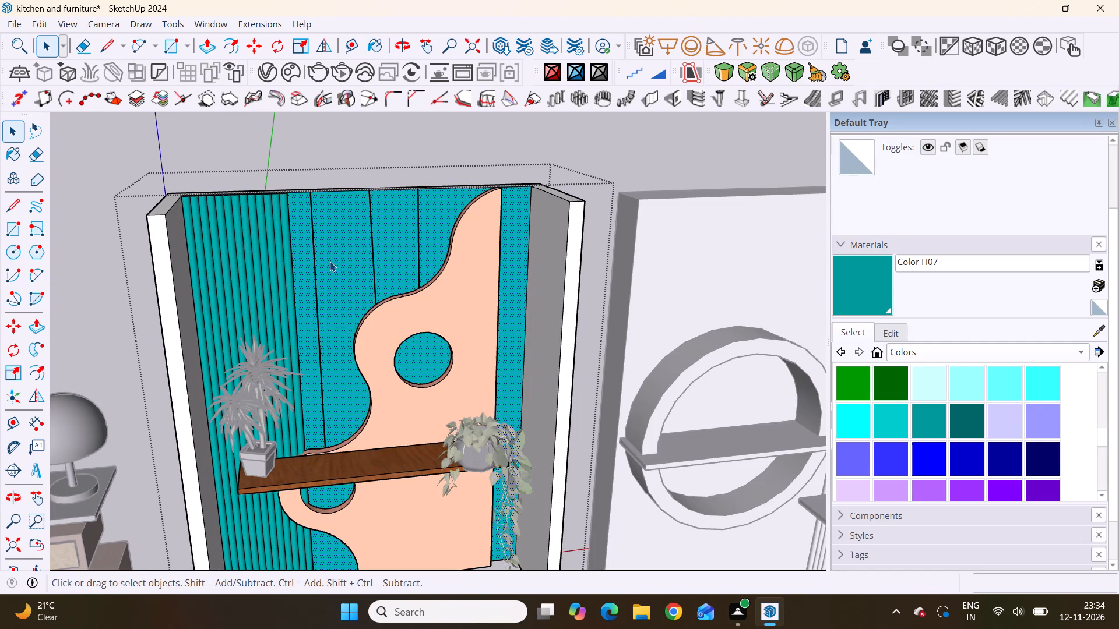
# Examine the teal wave panel from above, the side and the front, alongside the neighbouring furniture.
pyautogui.scroll(-9, 330, 262)
pyautogui.moveTo(330, 243); pyautogui.dragTo(715, 514, button='middle')
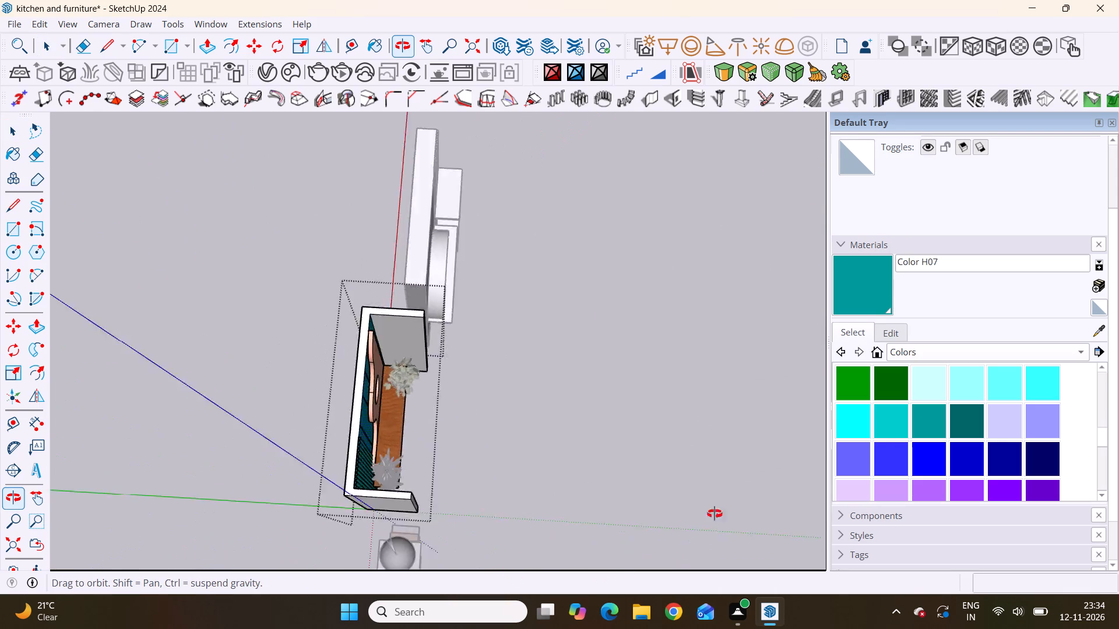
pyautogui.moveTo(715, 514); pyautogui.dragTo(727, 378, button='middle')
pyautogui.moveTo(713, 378); pyautogui.dragTo(480, 358, button='middle')
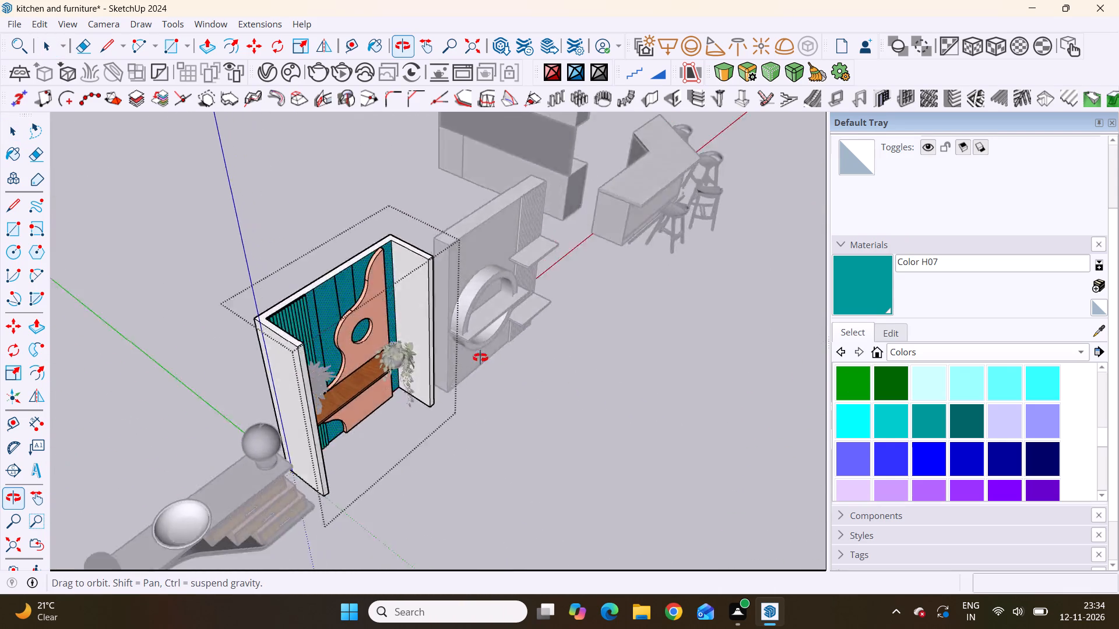
pyautogui.moveTo(480, 358); pyautogui.dragTo(265, 239, button='middle')
pyautogui.scroll(1, 234, 252)
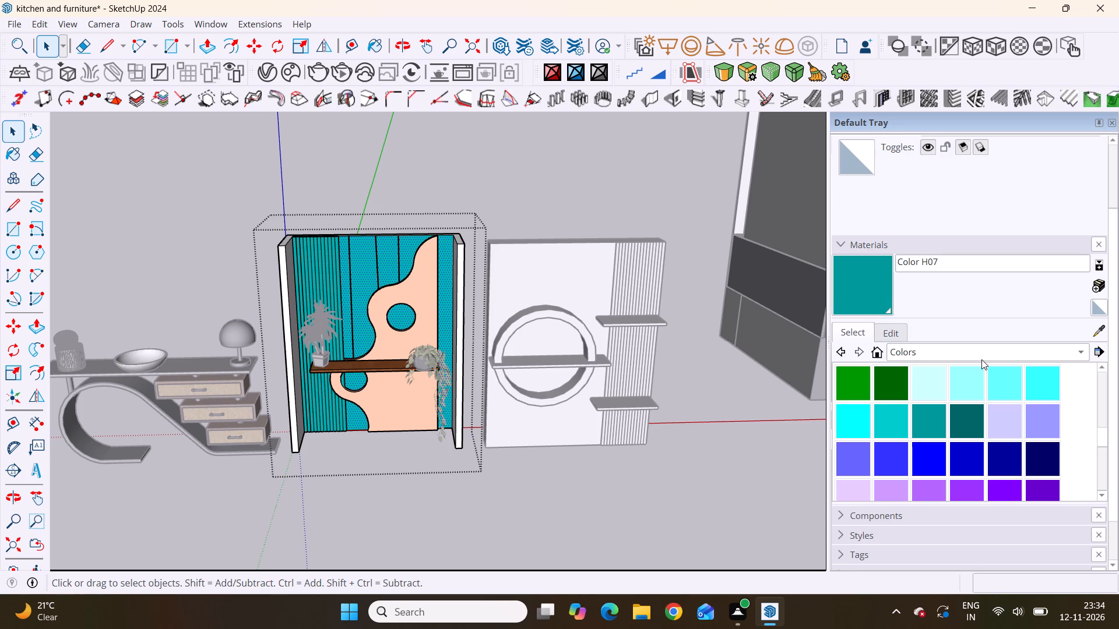
pyautogui.scroll(-8, 453, 403)
pyautogui.moveTo(491, 476); pyautogui.dragTo(447, 395, button='middle')
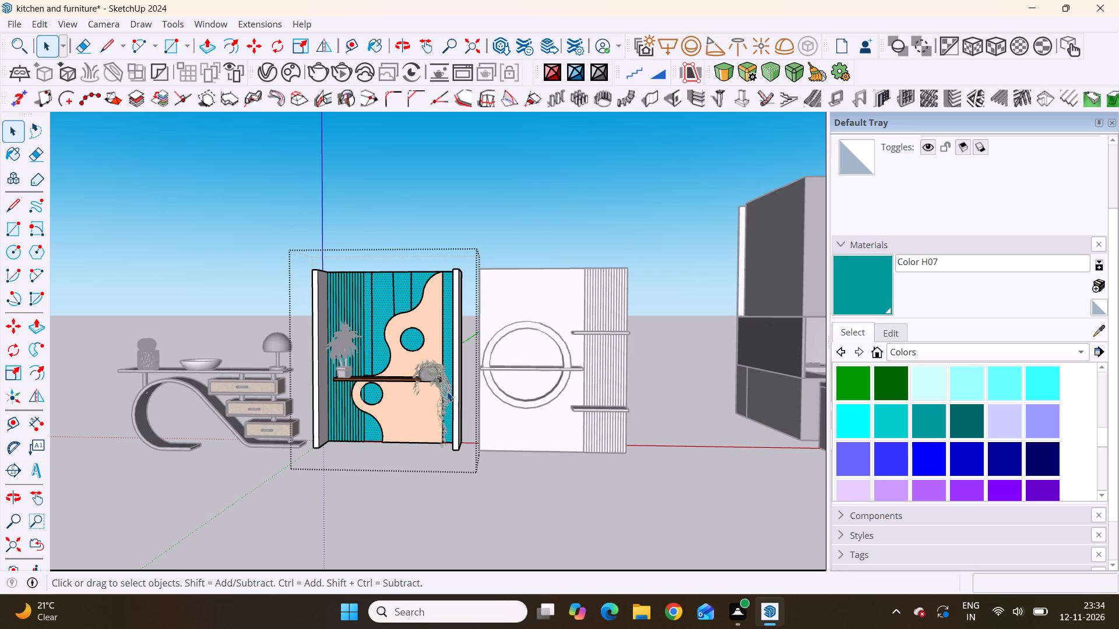
pyautogui.scroll(-3, 617, 375)
pyautogui.moveTo(617, 374); pyautogui.dragTo(588, 407, button='middle')
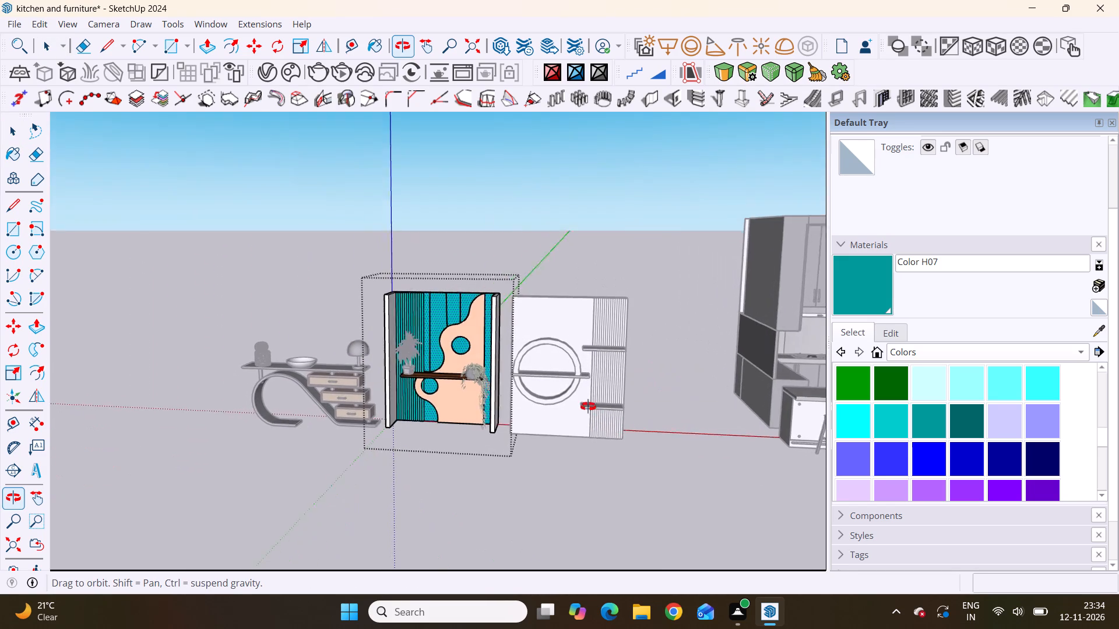
pyautogui.moveTo(588, 407); pyautogui.dragTo(653, 423, button='middle')
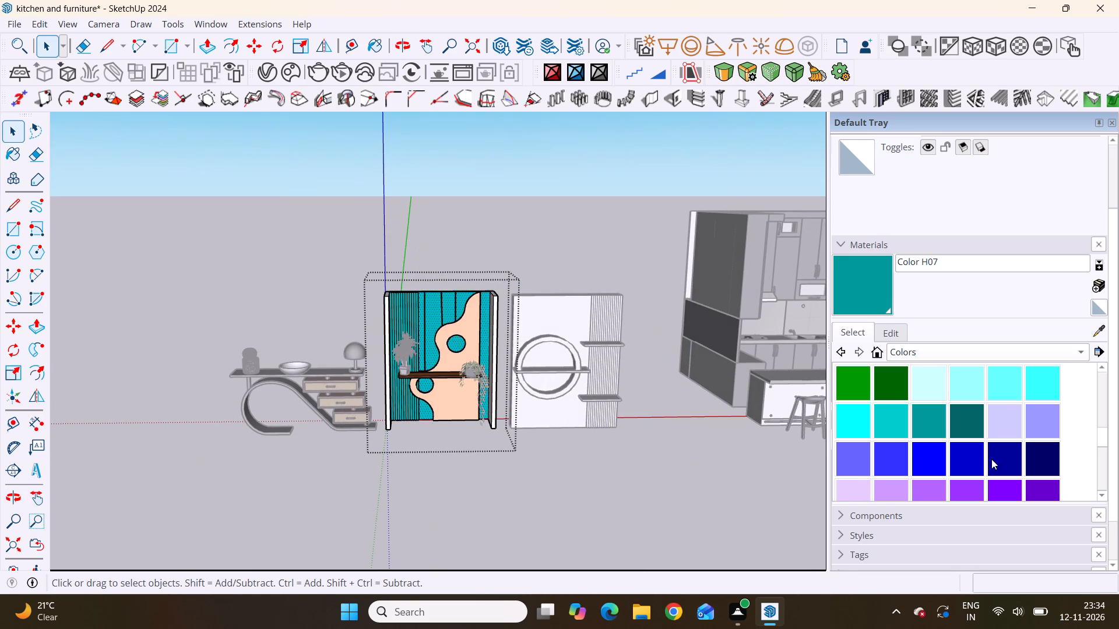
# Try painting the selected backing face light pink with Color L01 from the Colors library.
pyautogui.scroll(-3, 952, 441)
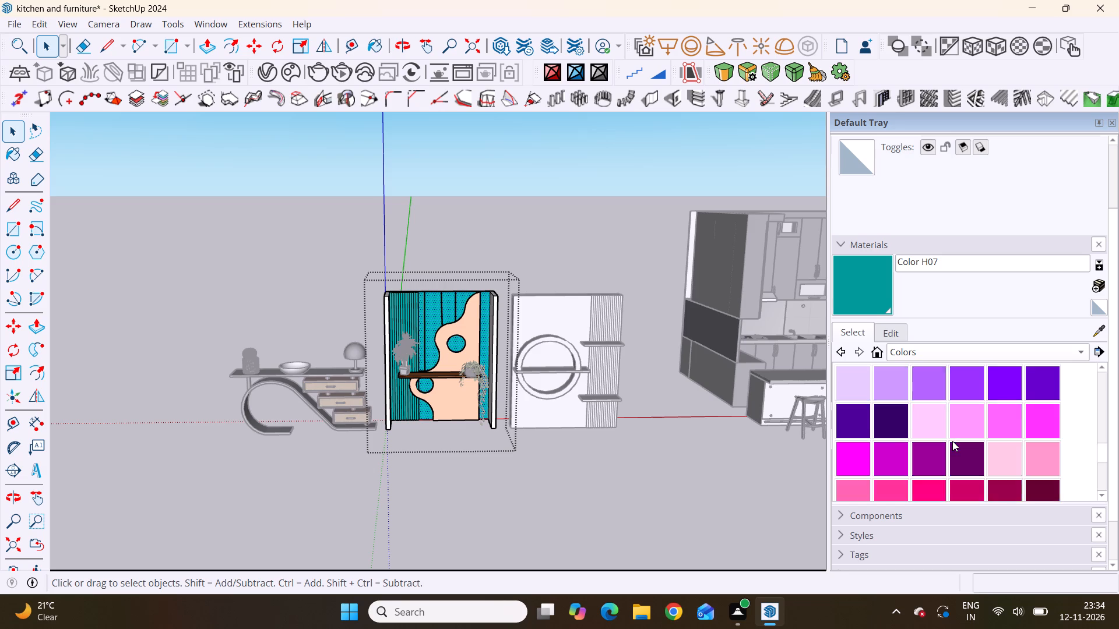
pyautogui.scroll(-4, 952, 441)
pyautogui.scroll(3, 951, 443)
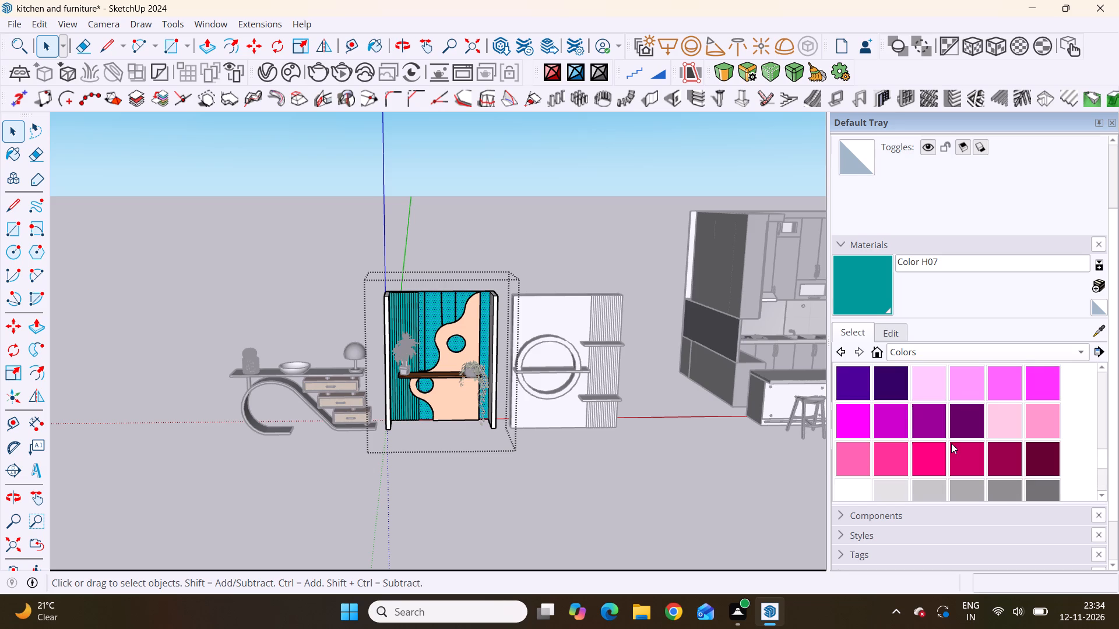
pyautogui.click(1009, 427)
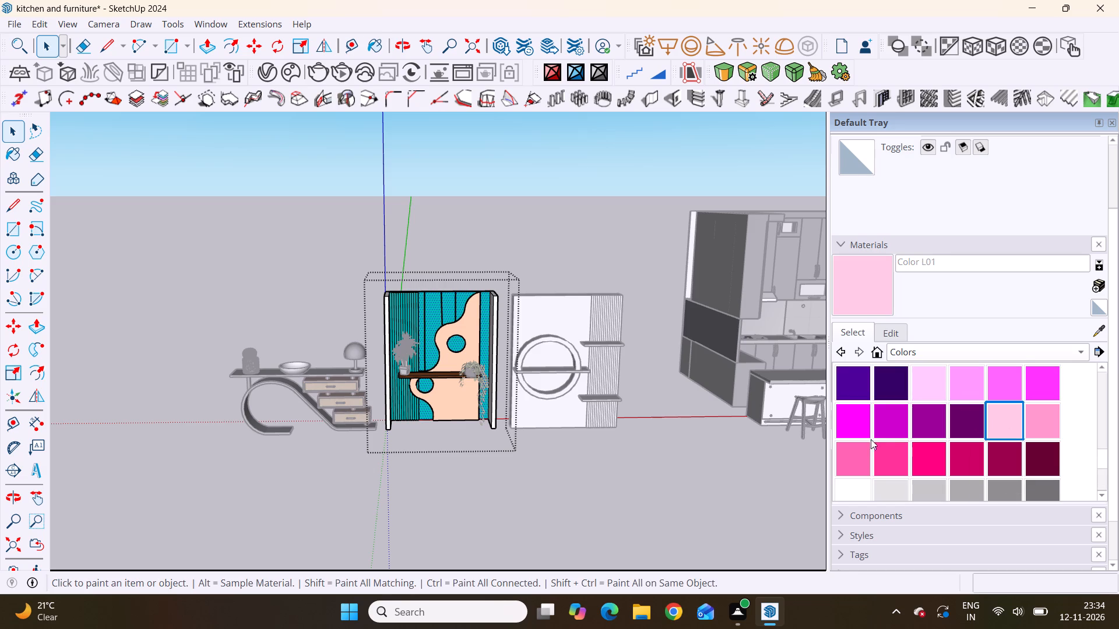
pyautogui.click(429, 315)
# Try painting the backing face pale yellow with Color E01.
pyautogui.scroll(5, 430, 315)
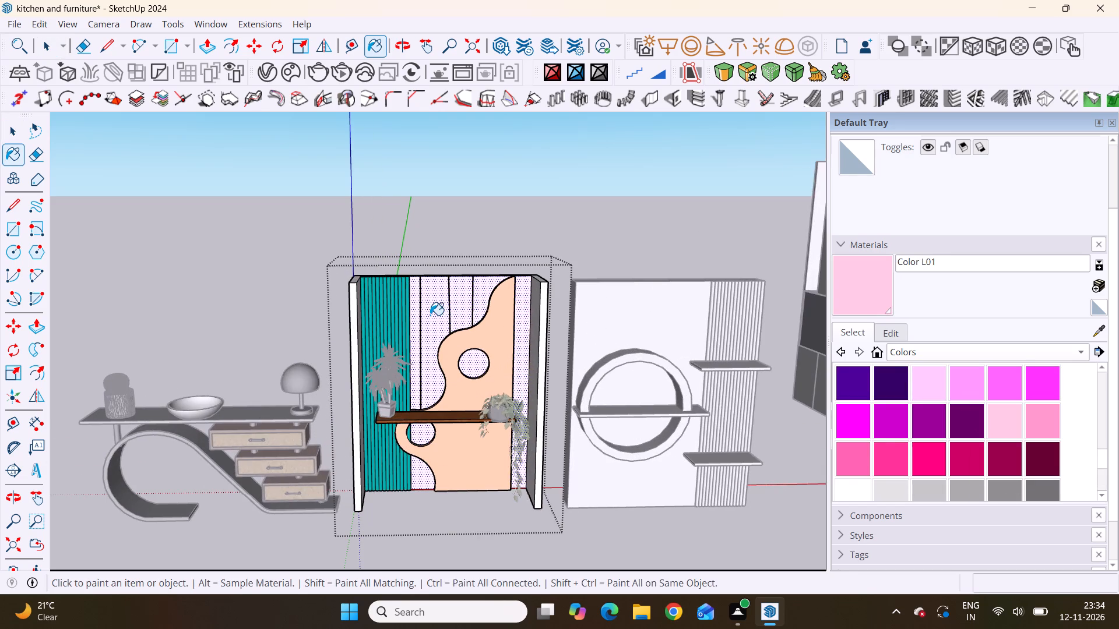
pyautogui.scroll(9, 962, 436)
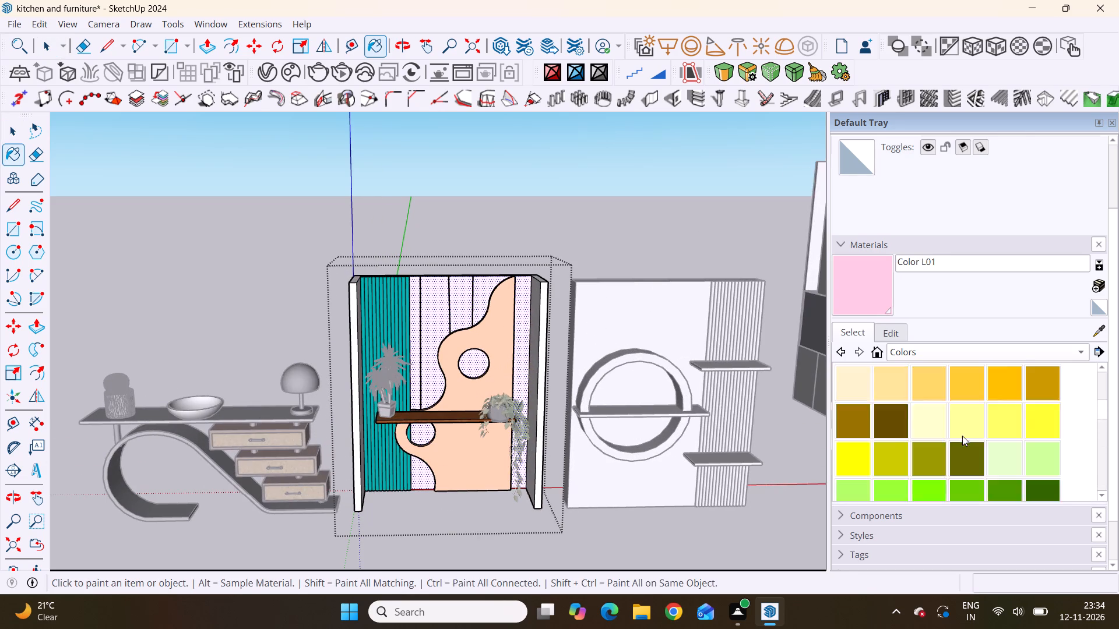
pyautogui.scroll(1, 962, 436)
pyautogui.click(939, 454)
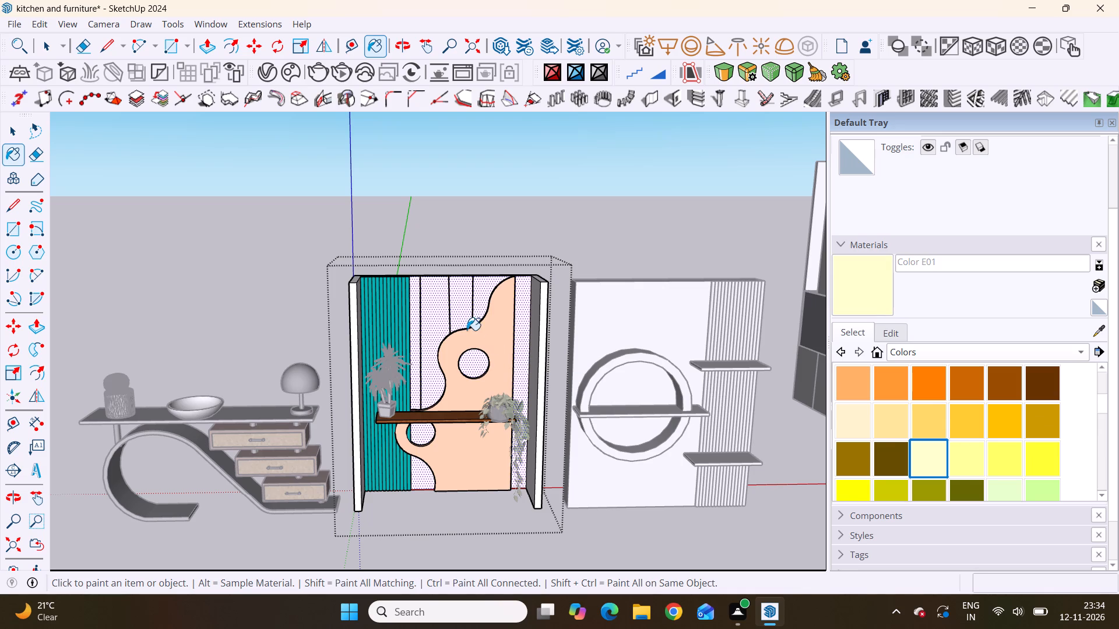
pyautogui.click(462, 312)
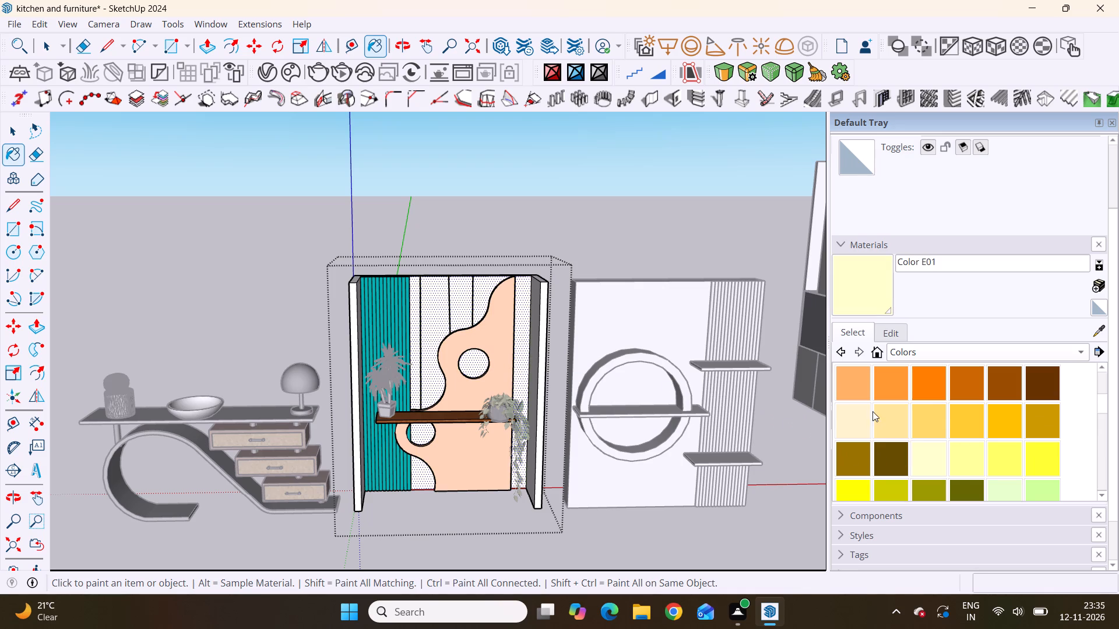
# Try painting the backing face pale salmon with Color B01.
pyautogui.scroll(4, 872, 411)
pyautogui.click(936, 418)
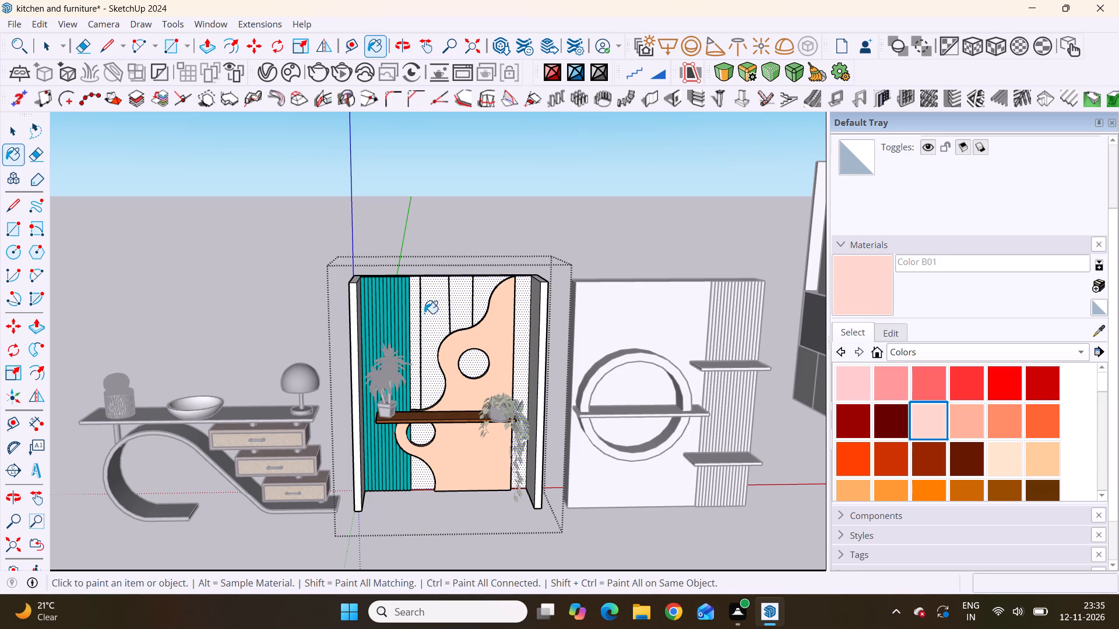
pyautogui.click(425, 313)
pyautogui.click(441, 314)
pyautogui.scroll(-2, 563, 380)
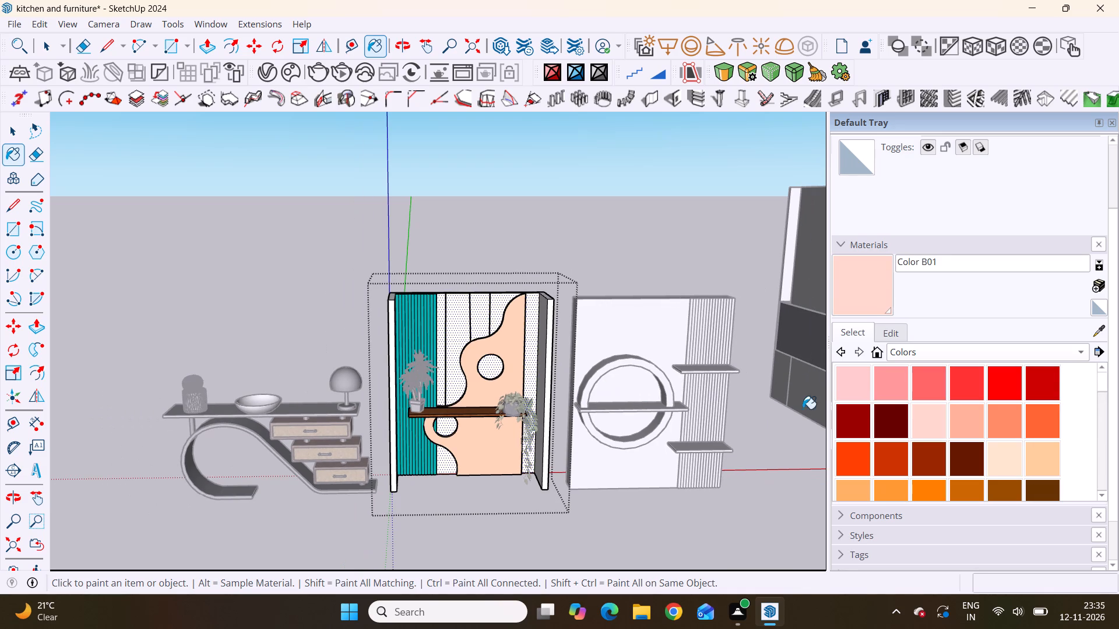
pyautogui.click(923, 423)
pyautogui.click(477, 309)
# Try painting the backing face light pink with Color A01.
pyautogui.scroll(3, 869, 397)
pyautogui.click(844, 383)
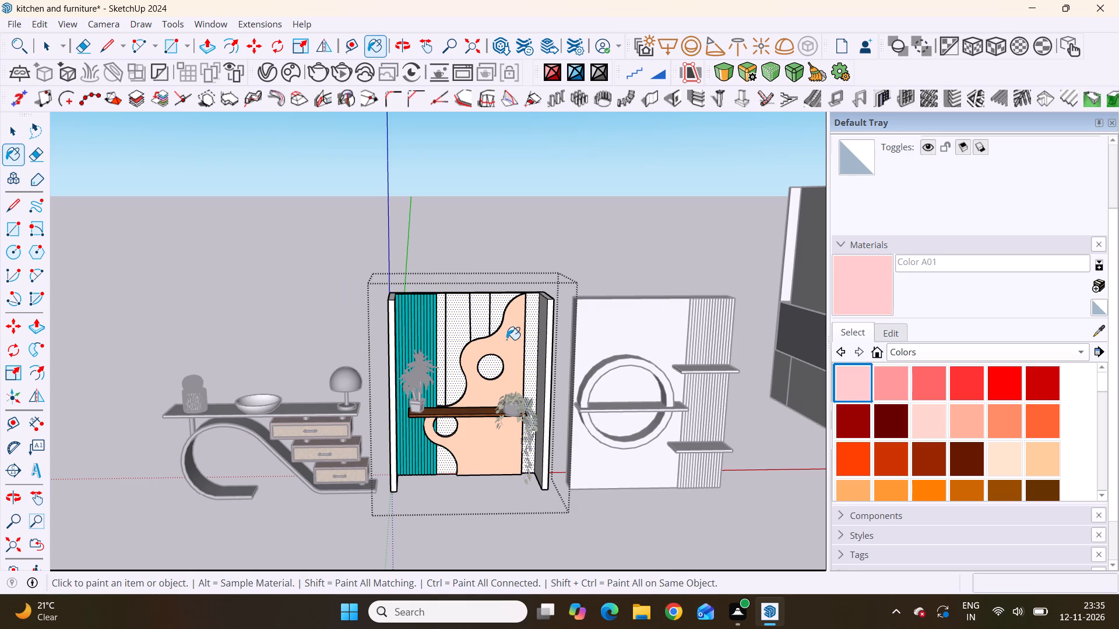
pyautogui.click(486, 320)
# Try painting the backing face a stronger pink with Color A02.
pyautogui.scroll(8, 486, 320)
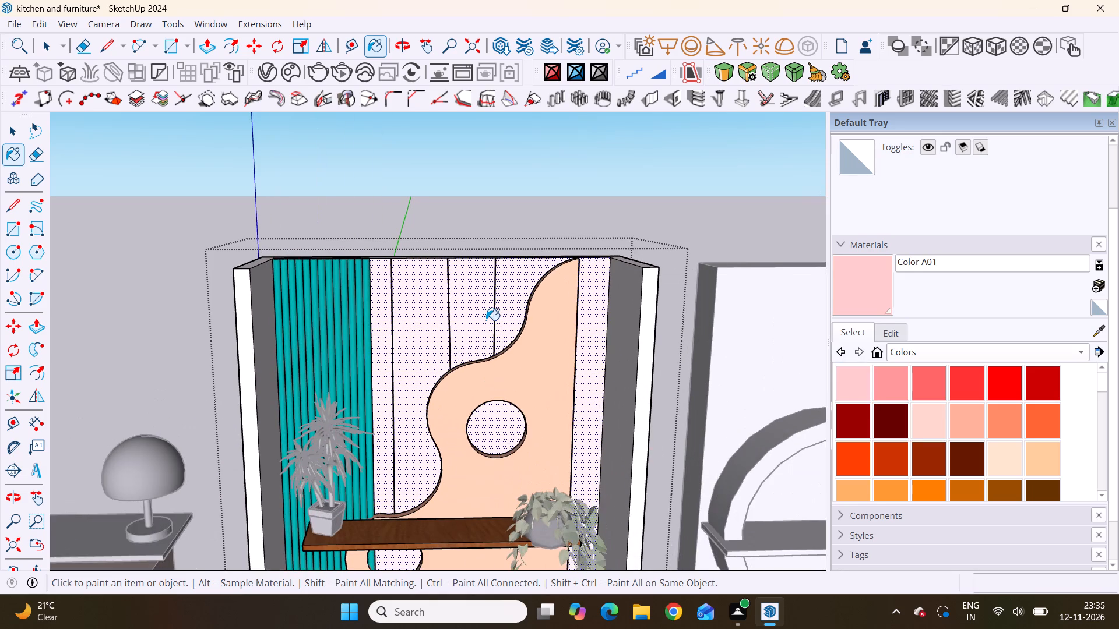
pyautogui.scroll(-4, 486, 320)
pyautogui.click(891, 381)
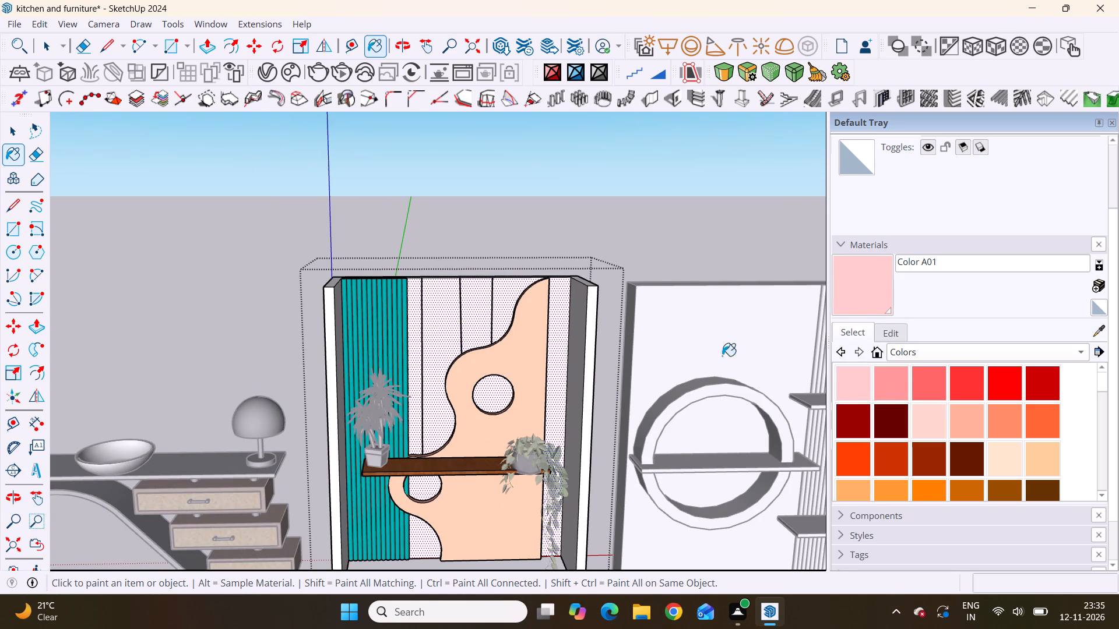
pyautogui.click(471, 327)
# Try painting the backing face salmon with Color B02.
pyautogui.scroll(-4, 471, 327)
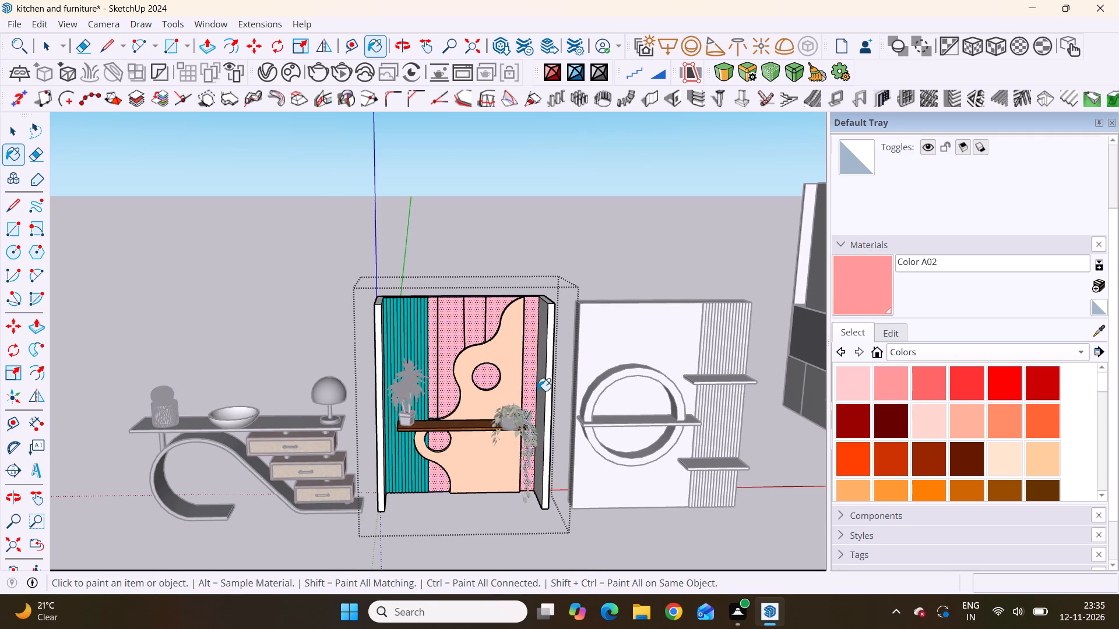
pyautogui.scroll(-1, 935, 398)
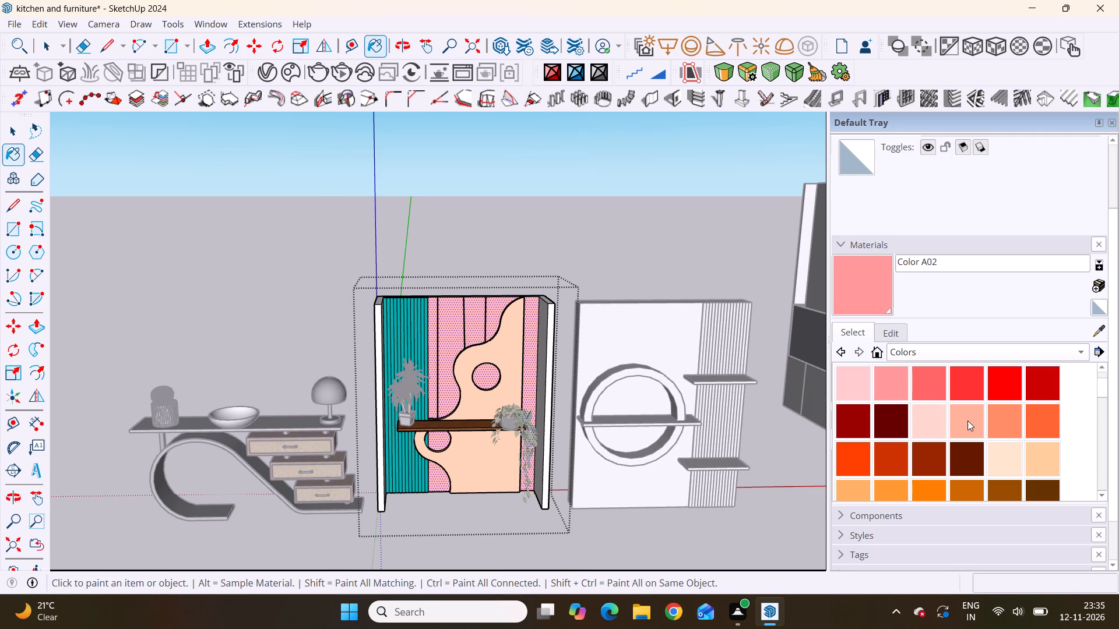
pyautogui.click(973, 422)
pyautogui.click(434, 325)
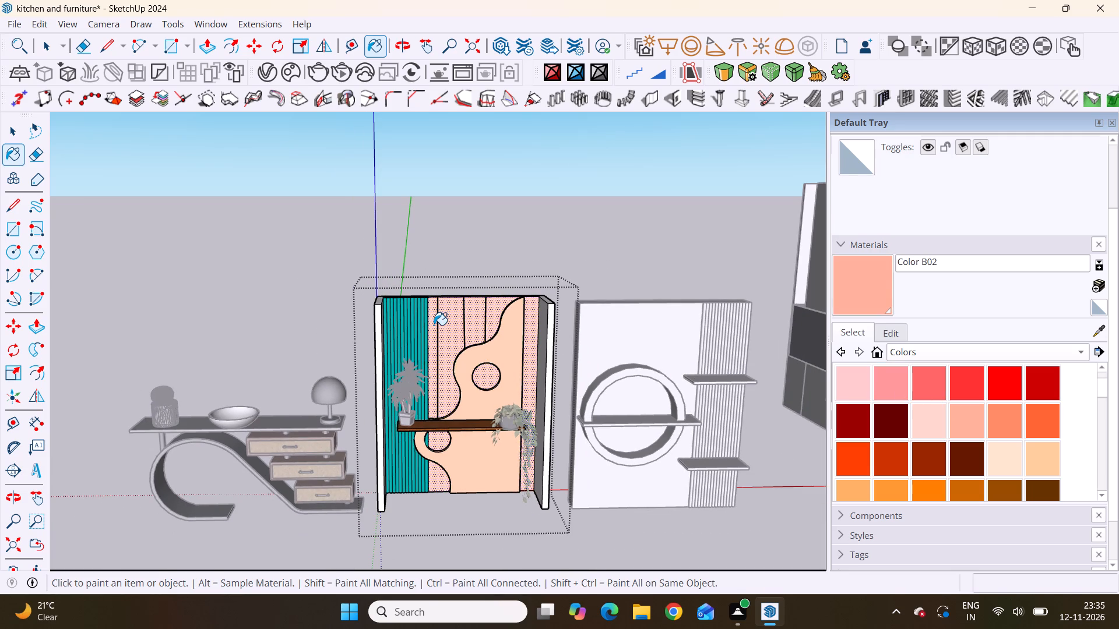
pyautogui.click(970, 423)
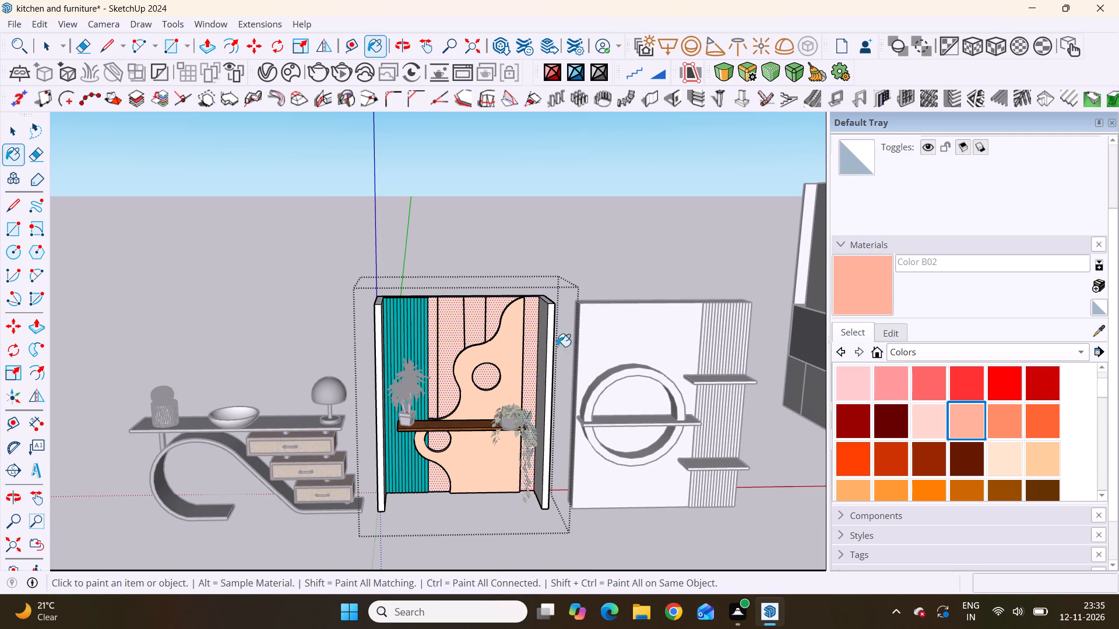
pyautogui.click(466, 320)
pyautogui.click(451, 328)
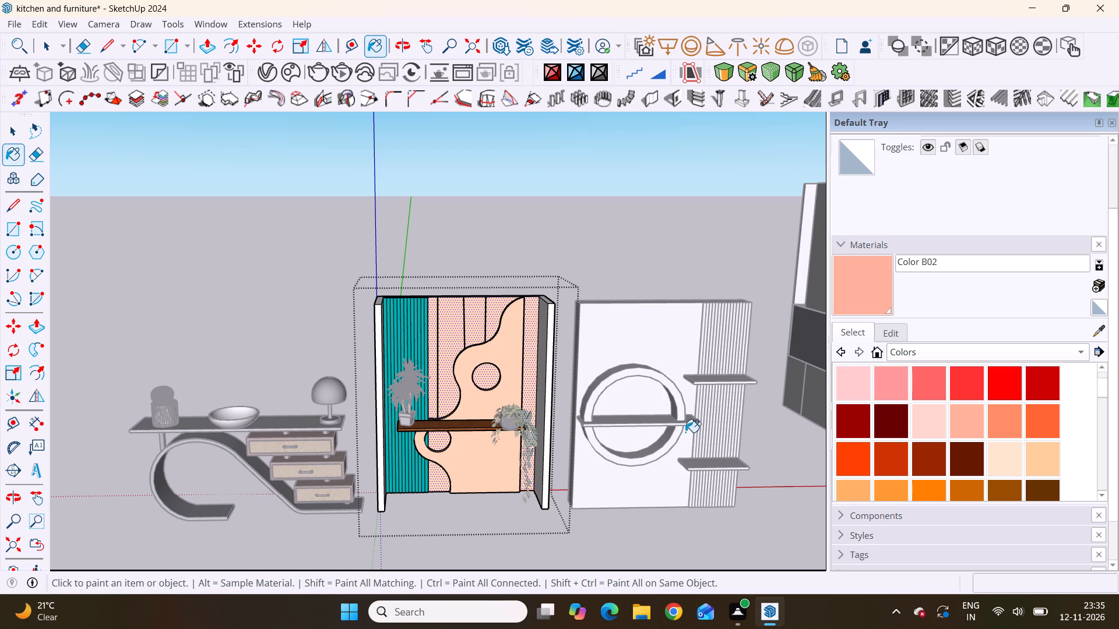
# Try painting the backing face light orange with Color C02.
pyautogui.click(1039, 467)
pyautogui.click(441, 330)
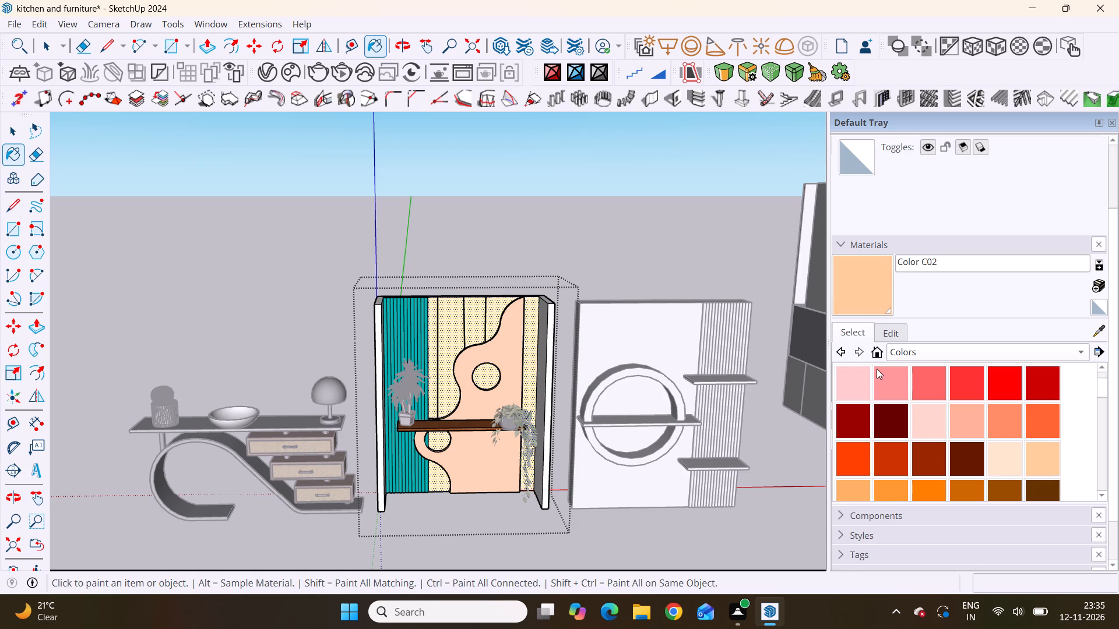
# Paint the backing face behind the peach wave light pink with Color A01.
pyautogui.scroll(3, 867, 379)
pyautogui.click(859, 379)
pyautogui.click(465, 328)
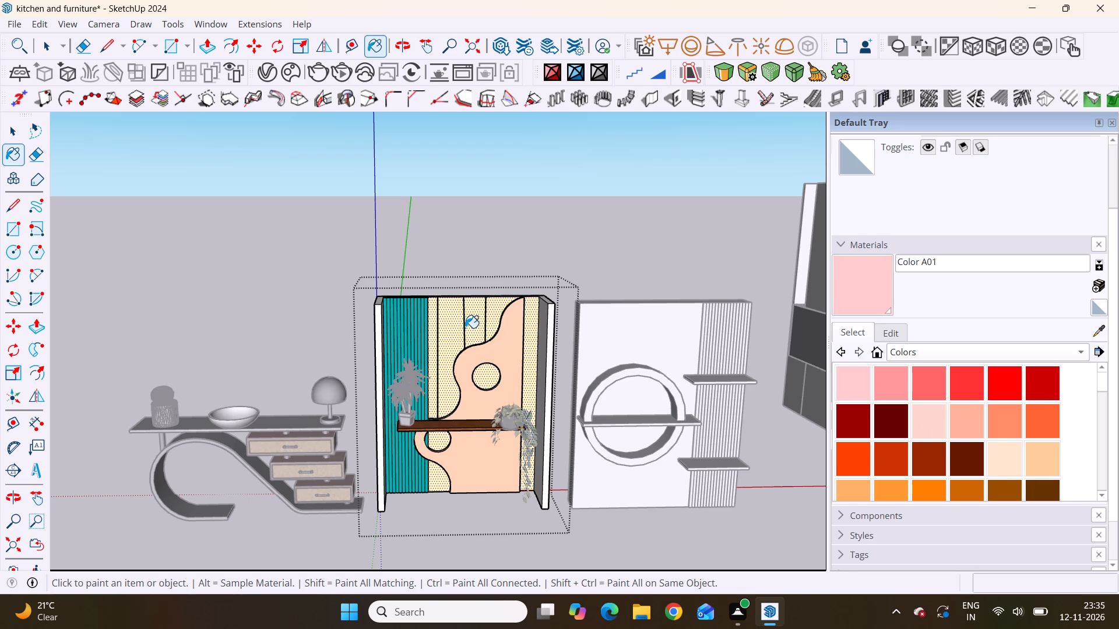
# Paint the backing face behind the peach wave pink with Color A02 and finish editing that panel.
pyautogui.click(889, 392)
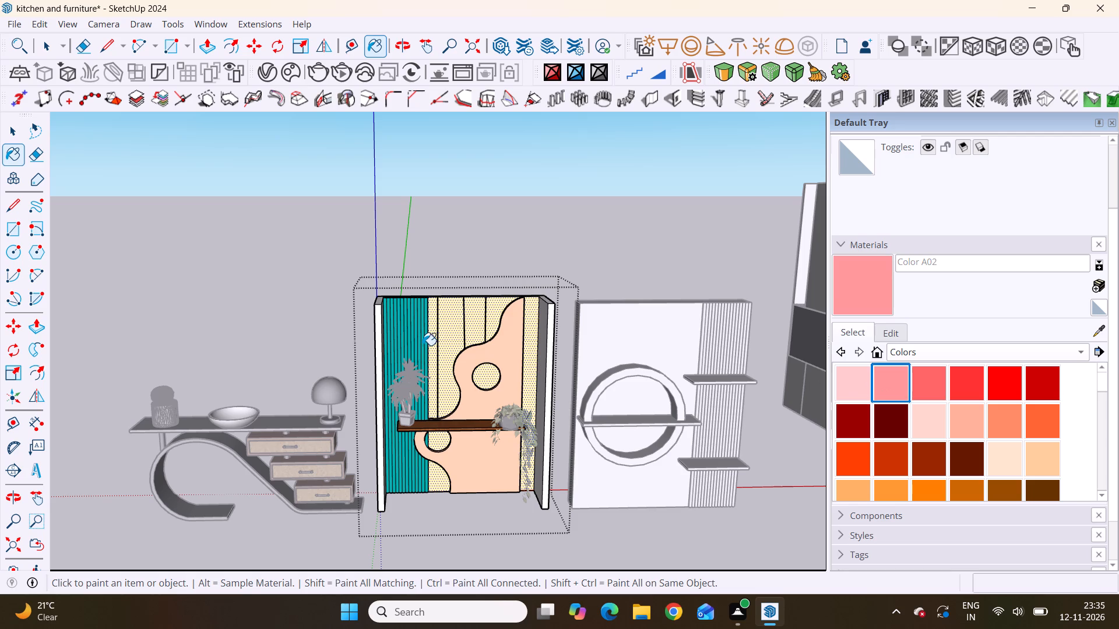
pyautogui.click(453, 337)
pyautogui.scroll(-8, 445, 347)
pyautogui.scroll(4, 748, 451)
pyautogui.scroll(4, 821, 405)
pyautogui.scroll(-4, 909, 407)
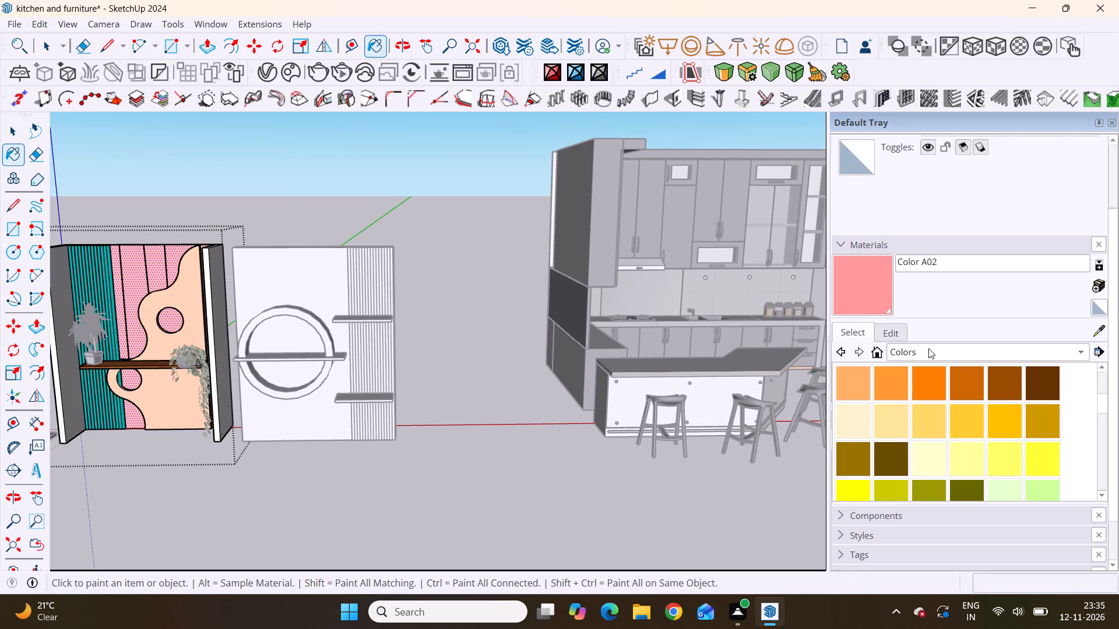
pyautogui.scroll(-4, 952, 340)
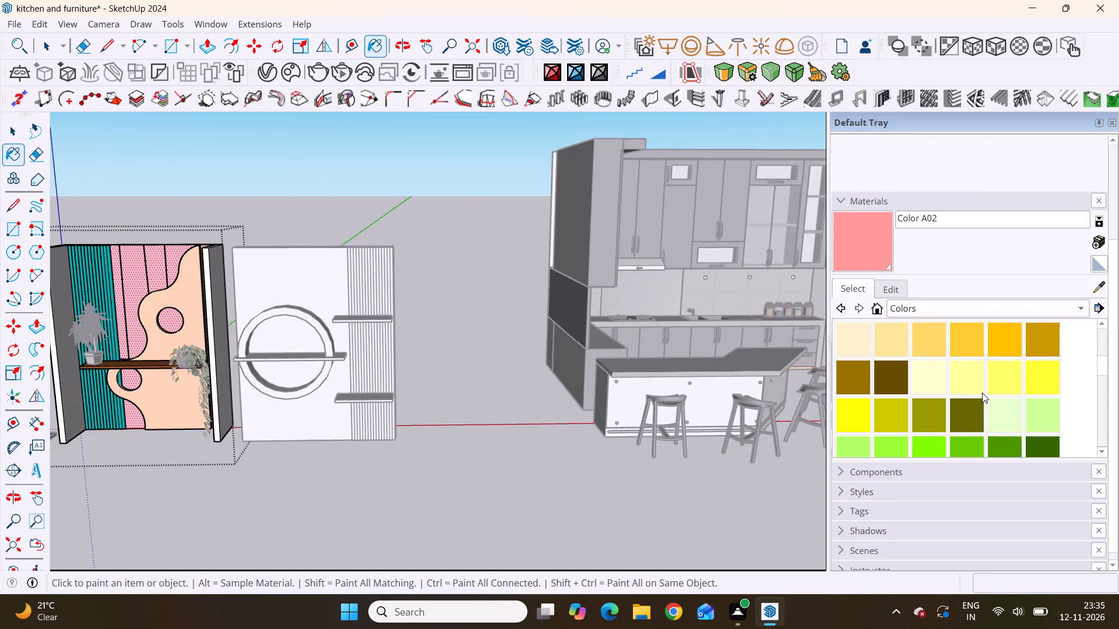
pyautogui.scroll(-2, 982, 393)
pyautogui.scroll(10, 982, 393)
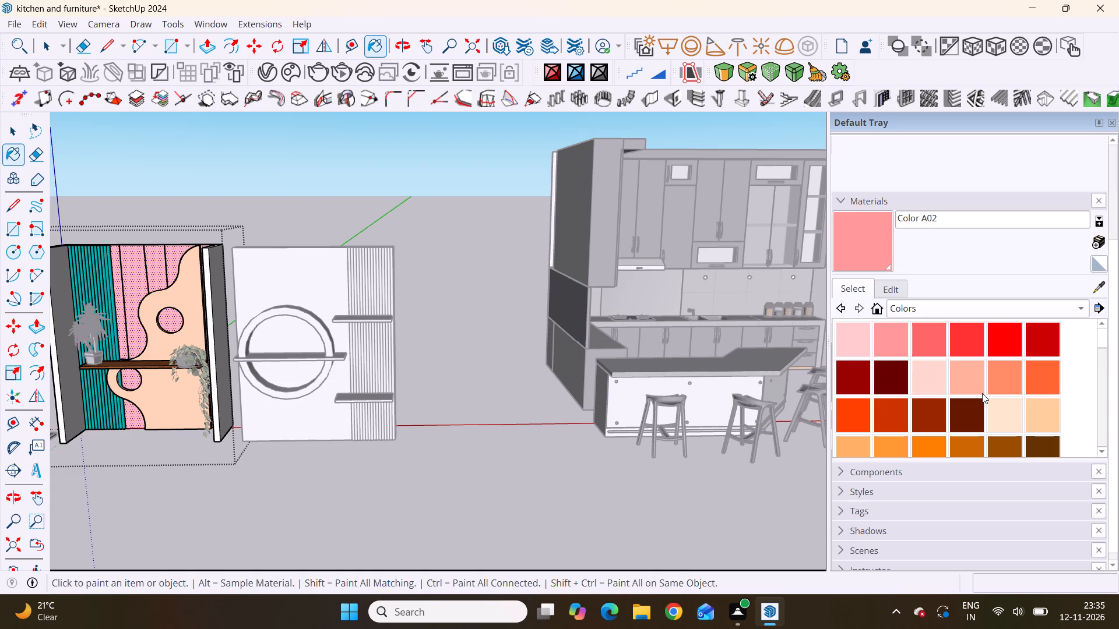
pyautogui.scroll(4, 982, 393)
pyautogui.press('space')
pyautogui.doubleClick(487, 245)
# Examine the painted wave panel and the white ring panel from several angles alongside the other furniture.
pyautogui.scroll(-4, 386, 313)
pyautogui.scroll(-3, 271, 371)
pyautogui.moveTo(231, 354); pyautogui.dragTo(378, 270, button='middle')
pyautogui.scroll(1, 231, 354)
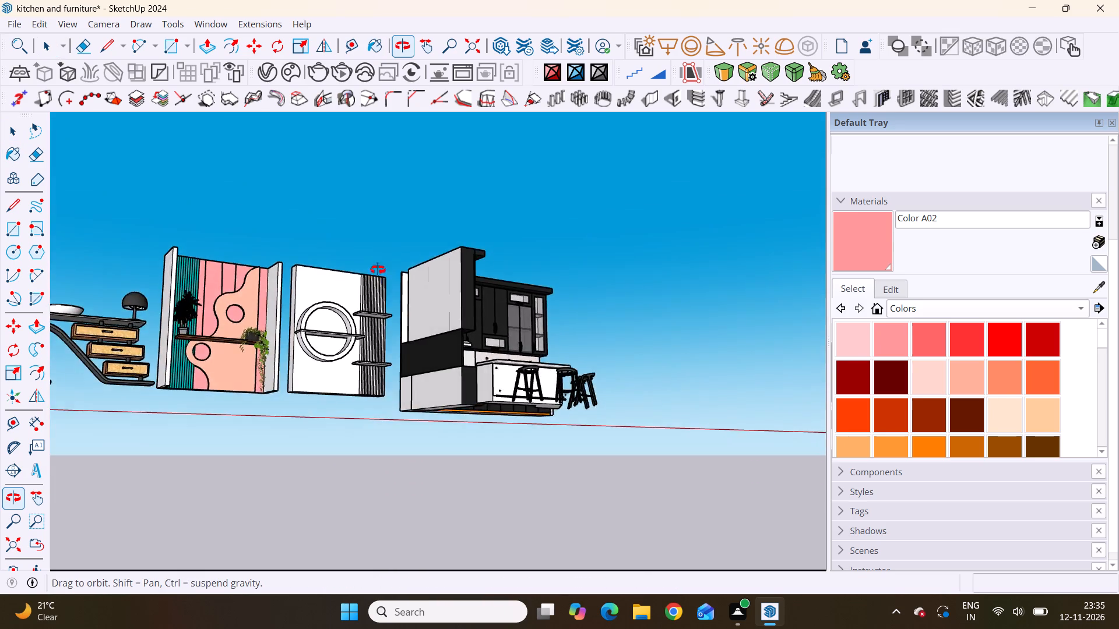
pyautogui.moveTo(378, 270); pyautogui.dragTo(290, 320, button='middle')
pyautogui.scroll(9, 245, 351)
pyautogui.moveTo(245, 353); pyautogui.dragTo(305, 367, button='middle')
pyautogui.scroll(1, 258, 353)
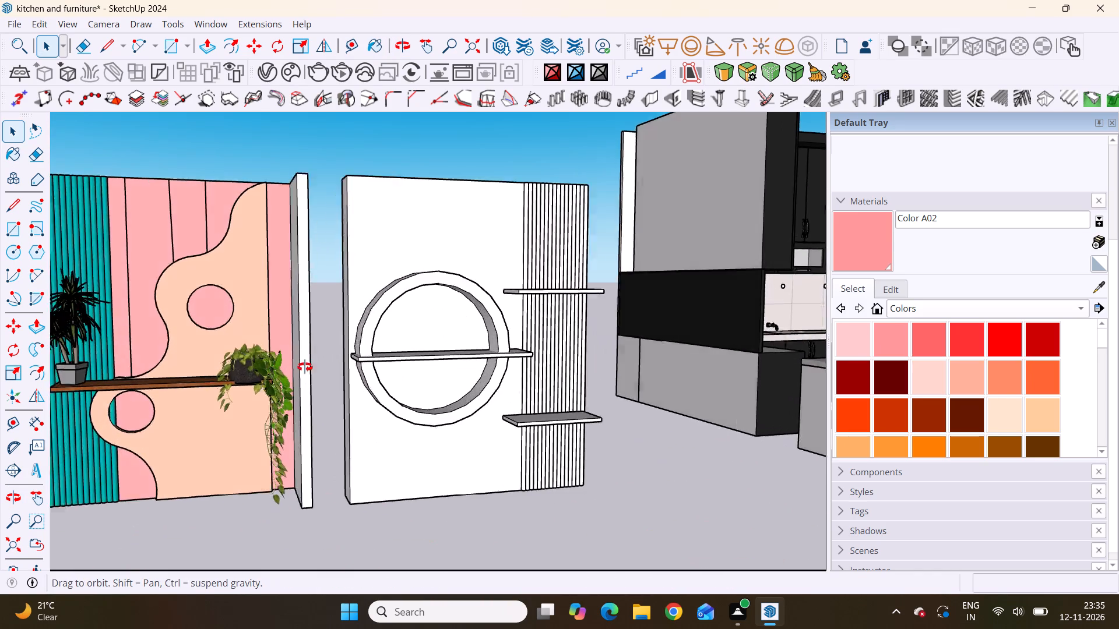
pyautogui.moveTo(305, 367); pyautogui.dragTo(148, 330, button='middle')
pyautogui.scroll(-2, 148, 330)
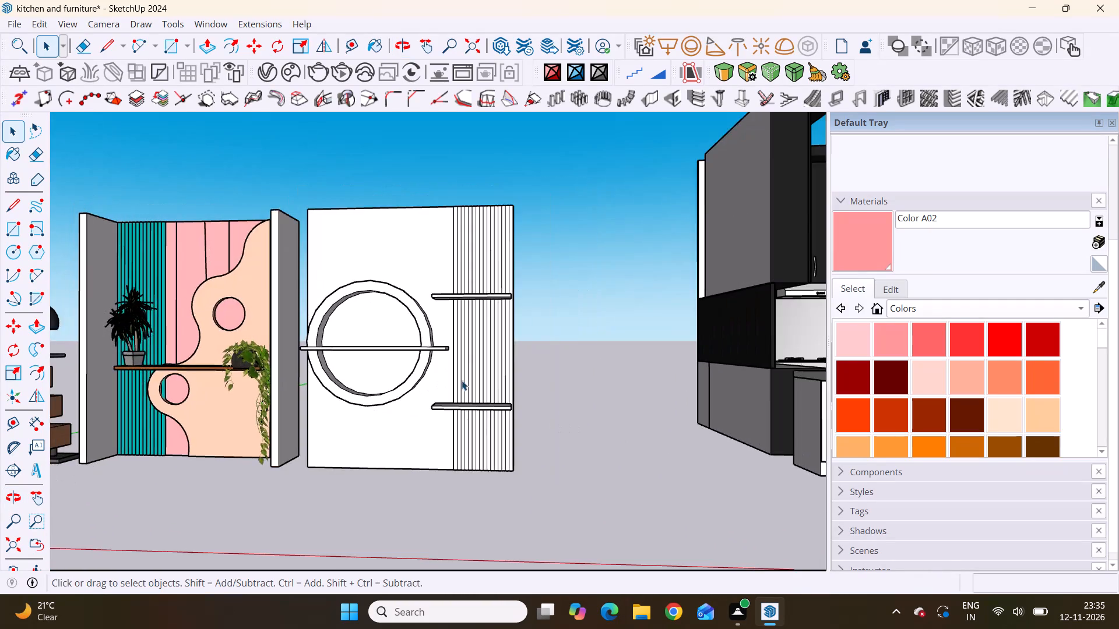
pyautogui.scroll(-6, 512, 400)
pyautogui.moveTo(334, 407); pyautogui.dragTo(412, 433, button='middle')
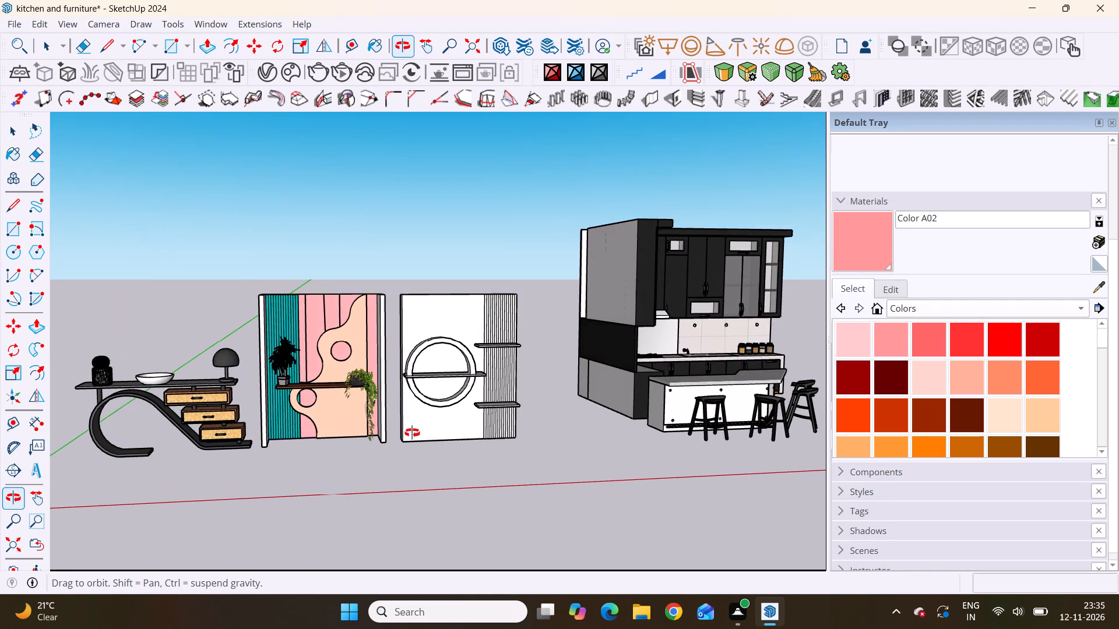
pyautogui.moveTo(412, 433); pyautogui.dragTo(411, 433, button='middle')
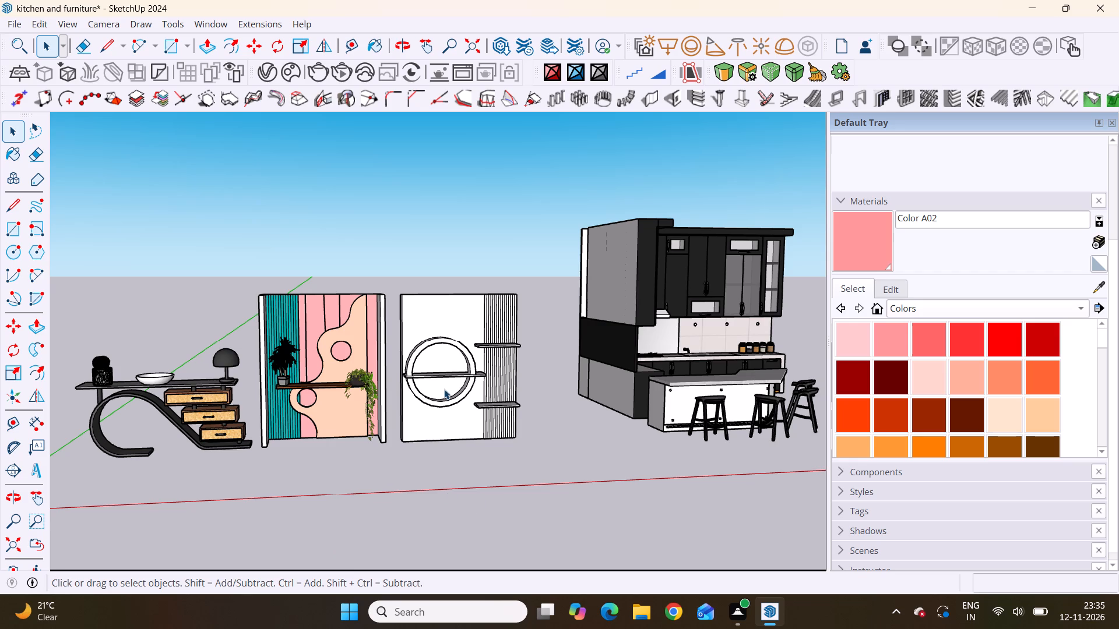
# Paint the white ring panel's three shelves with Wood Veneer 02 from the Wood materials.
pyautogui.scroll(1, 444, 389)
pyautogui.moveTo(560, 390); pyautogui.dragTo(500, 427, button='middle')
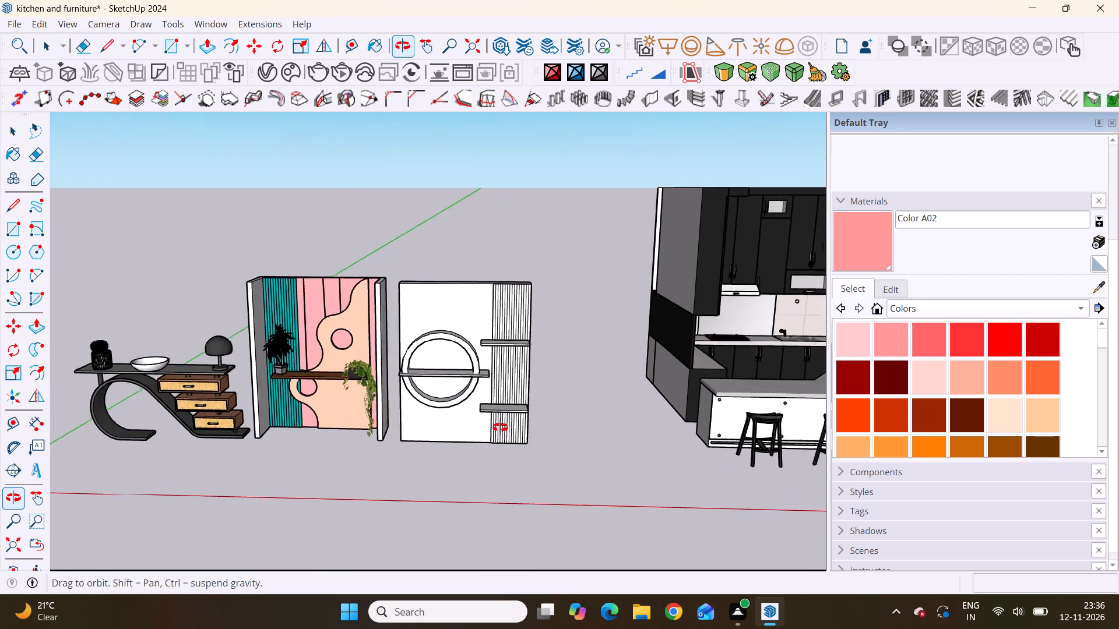
pyautogui.moveTo(500, 427); pyautogui.dragTo(501, 427, button='middle')
pyautogui.scroll(3, 500, 427)
pyautogui.click(515, 274)
pyautogui.moveTo(539, 288); pyautogui.dragTo(564, 402, button='middle')
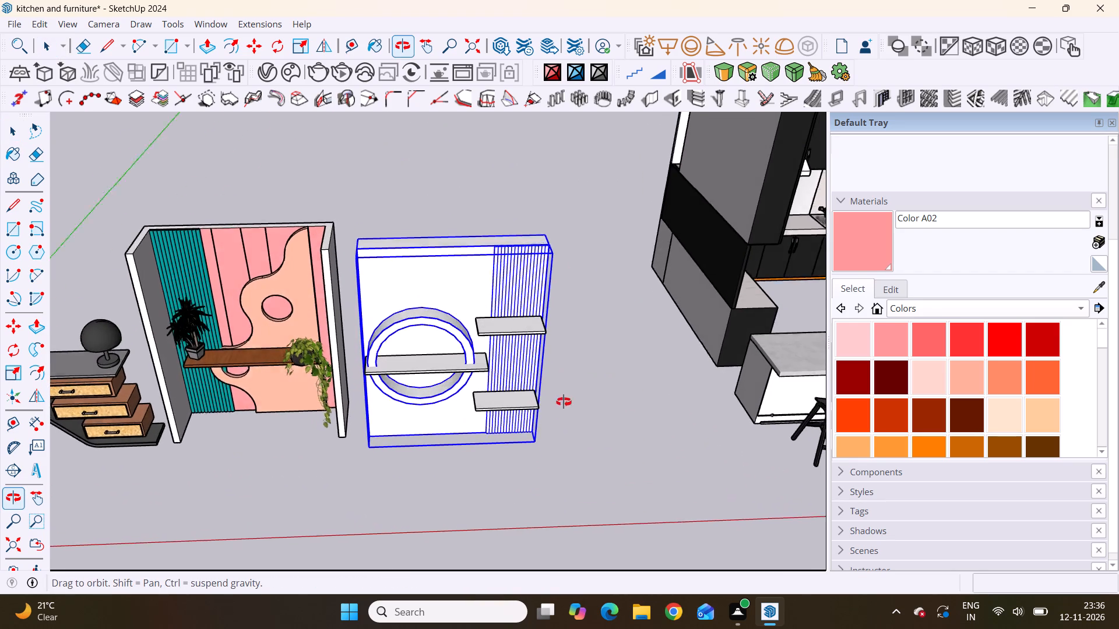
pyautogui.moveTo(564, 402); pyautogui.dragTo(564, 415, button='middle')
pyautogui.scroll(3, 528, 317)
pyautogui.click(535, 344)
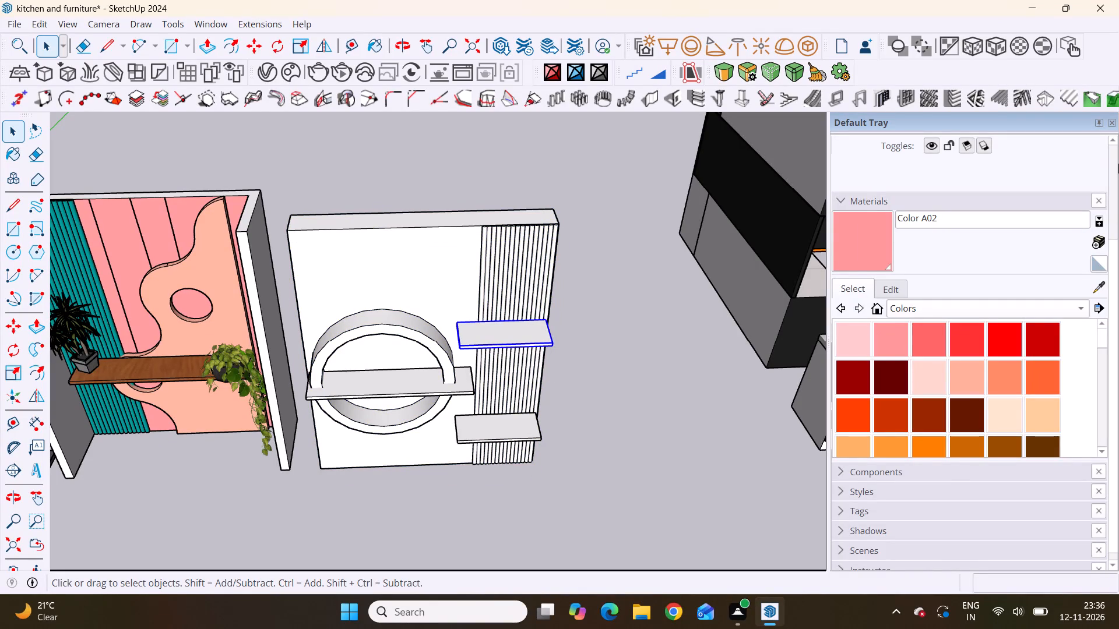
pyautogui.click(1086, 309)
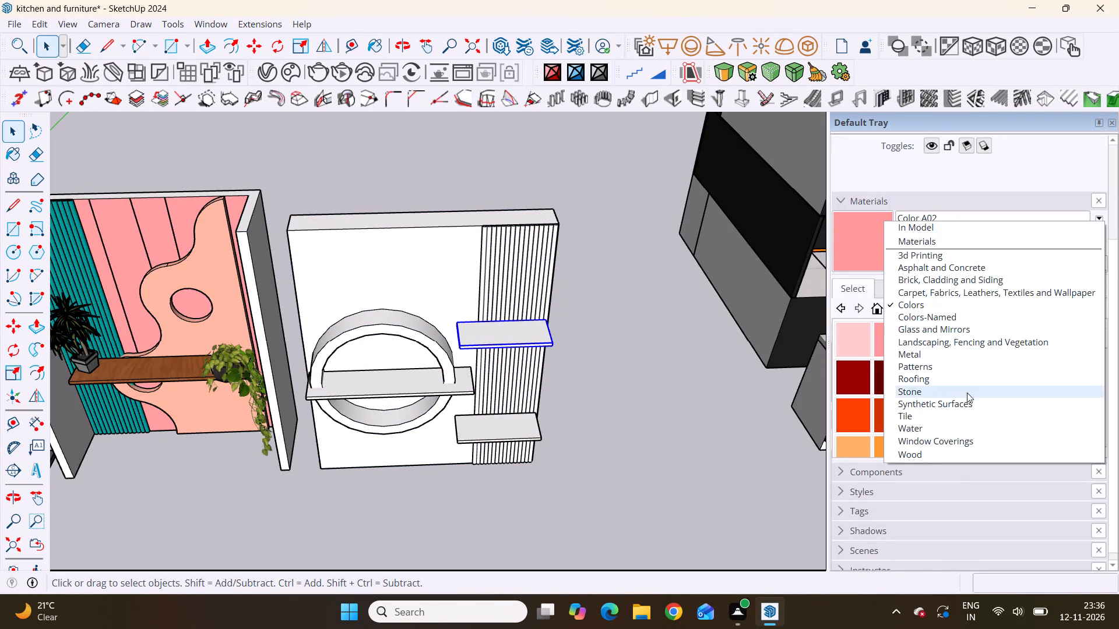
pyautogui.click(920, 460)
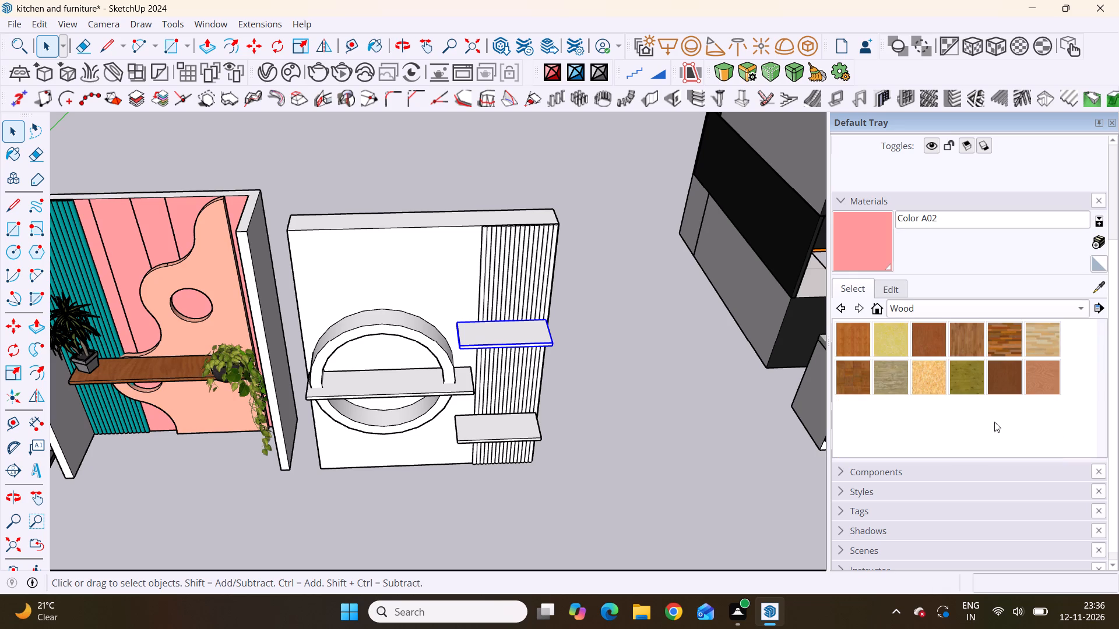
pyautogui.click(1036, 385)
pyautogui.click(497, 335)
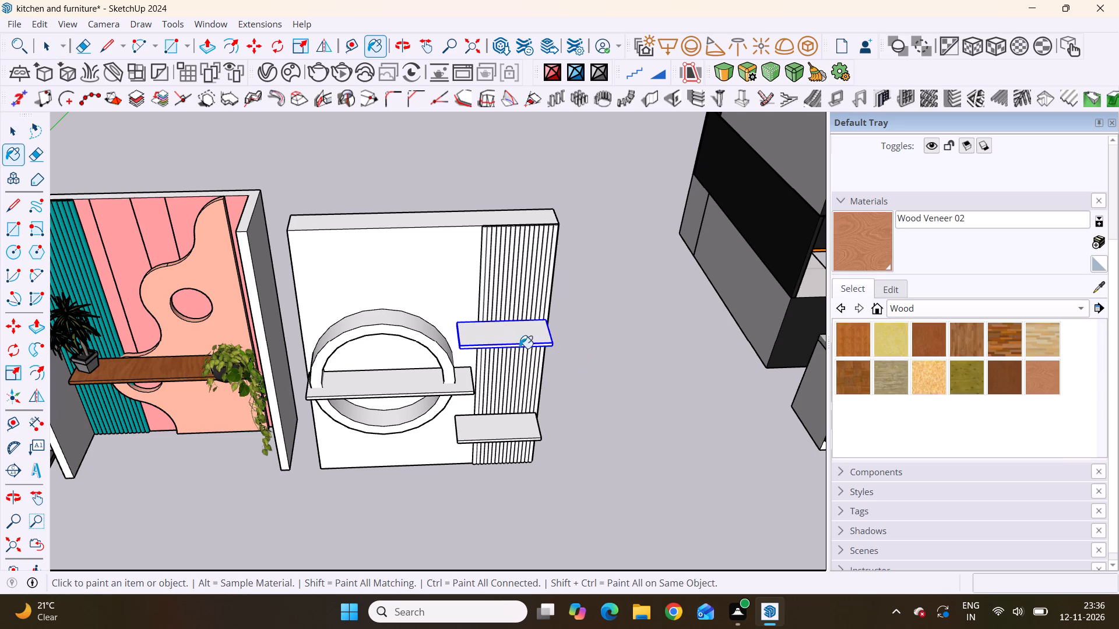
pyautogui.scroll(-2, 561, 432)
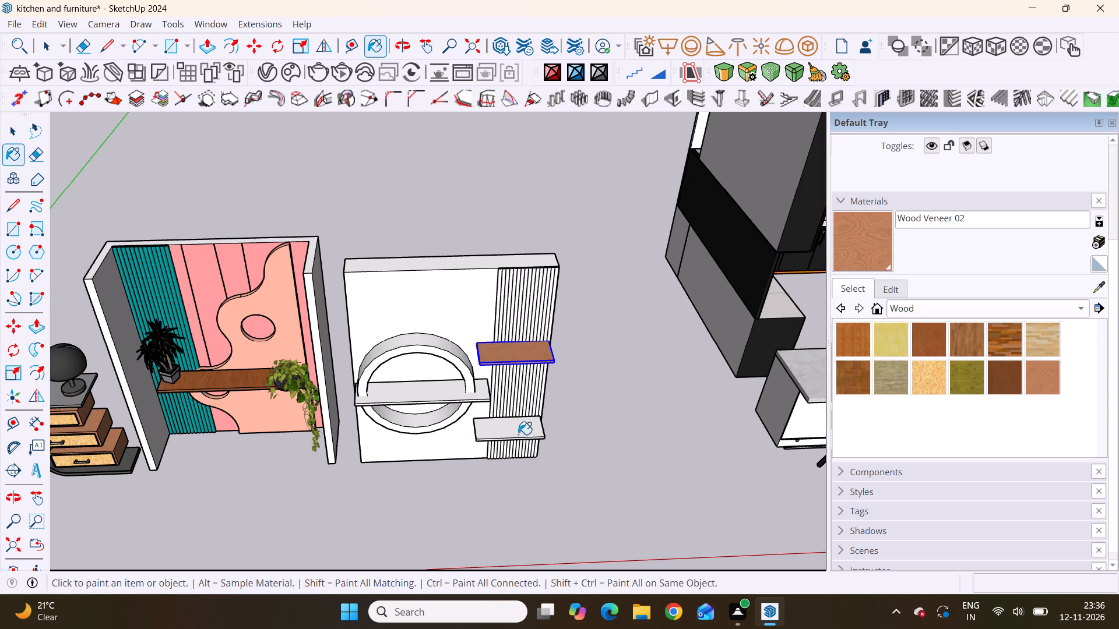
pyautogui.click(518, 434)
pyautogui.click(420, 397)
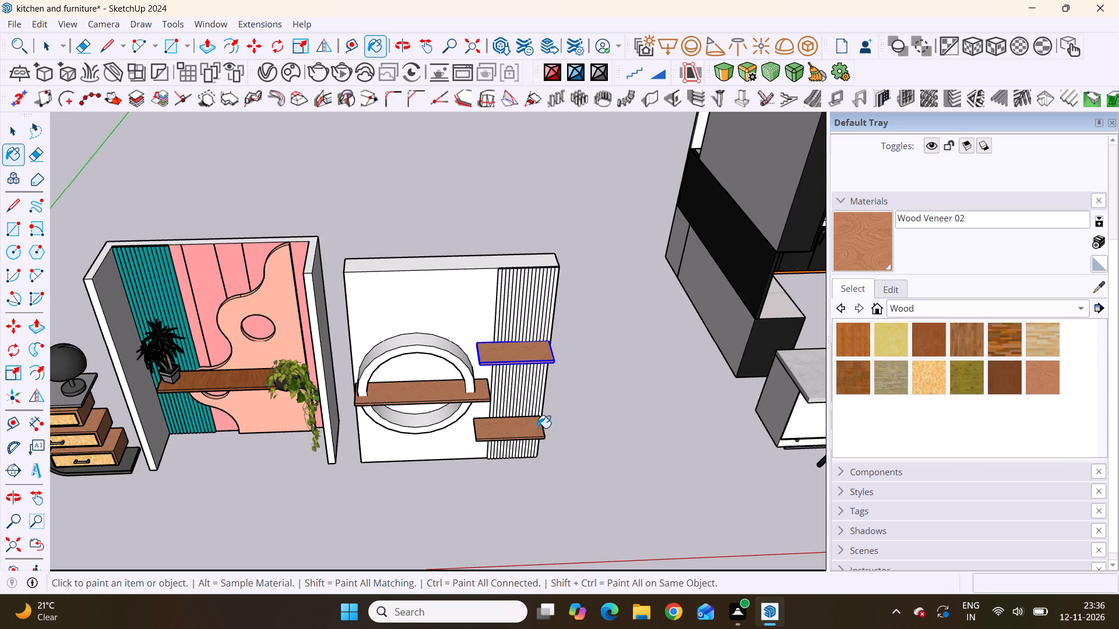
pyautogui.scroll(-4, 537, 428)
pyautogui.moveTo(550, 440); pyautogui.dragTo(682, 386, button='middle')
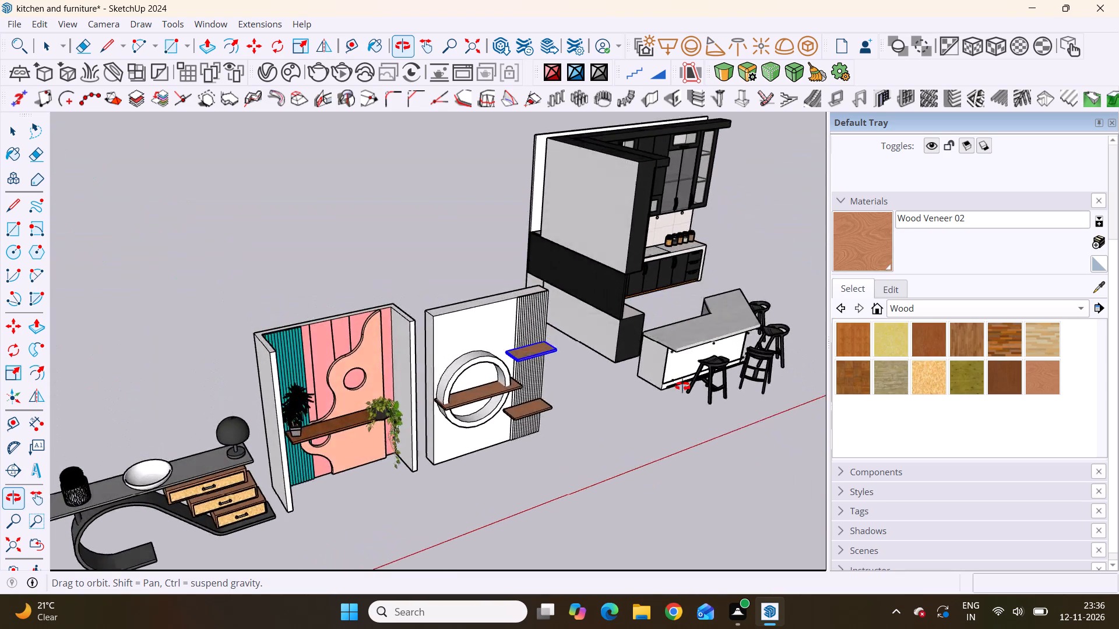
pyautogui.moveTo(682, 386); pyautogui.dragTo(541, 329, button='middle')
pyautogui.scroll(1, 541, 329)
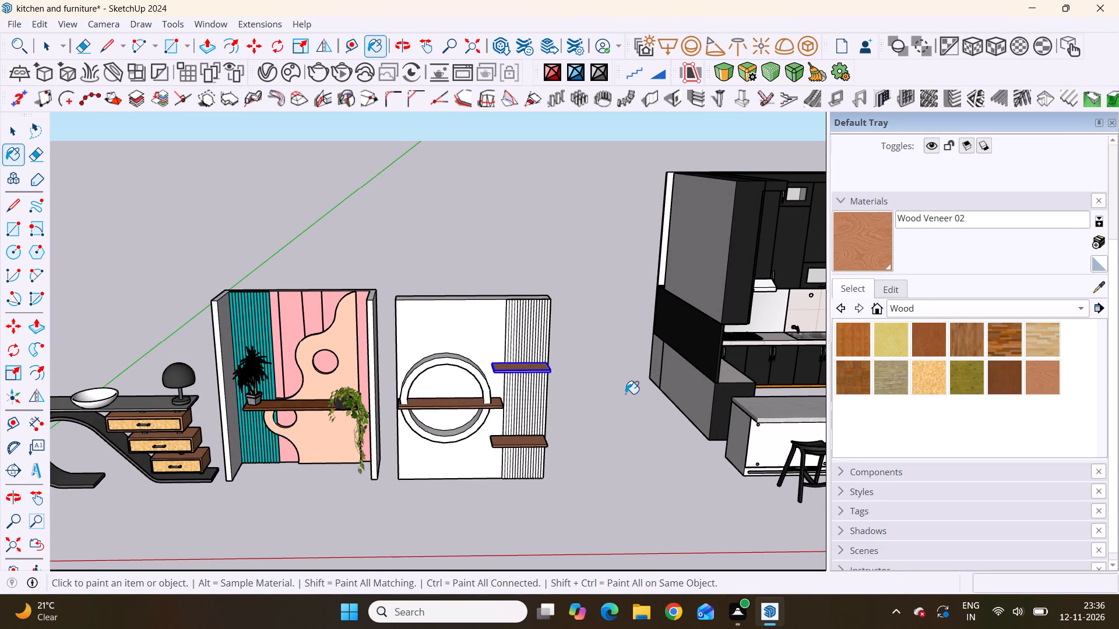
pyautogui.press('space')
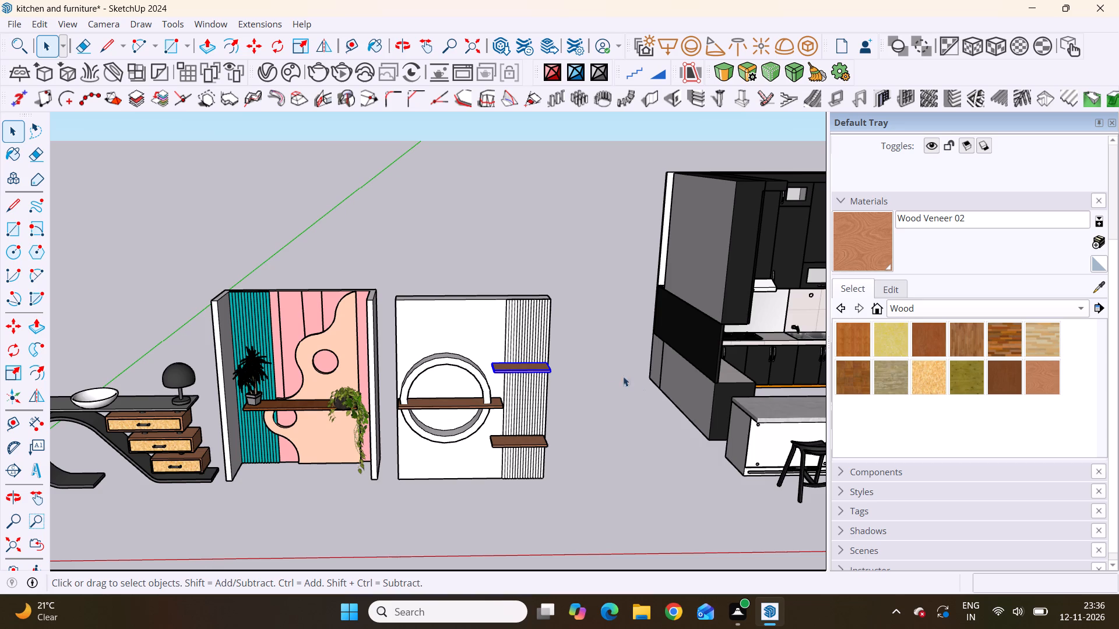
pyautogui.scroll(5, 518, 390)
pyautogui.click(641, 239)
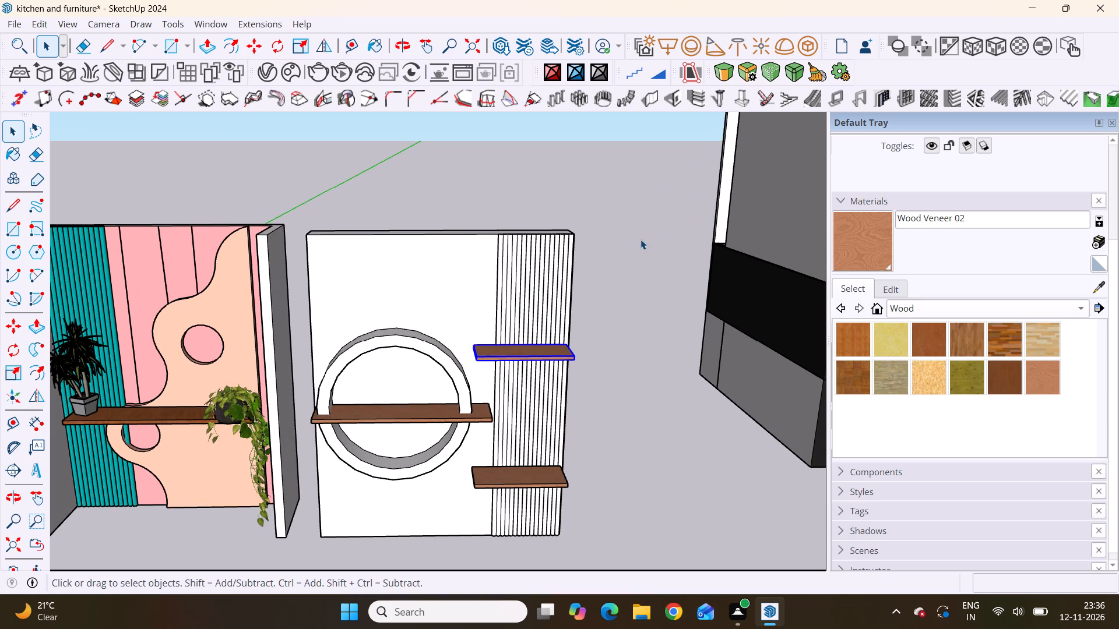
# Open the white ring panel group for editing.
pyautogui.scroll(-4, 543, 372)
pyautogui.scroll(5, 513, 350)
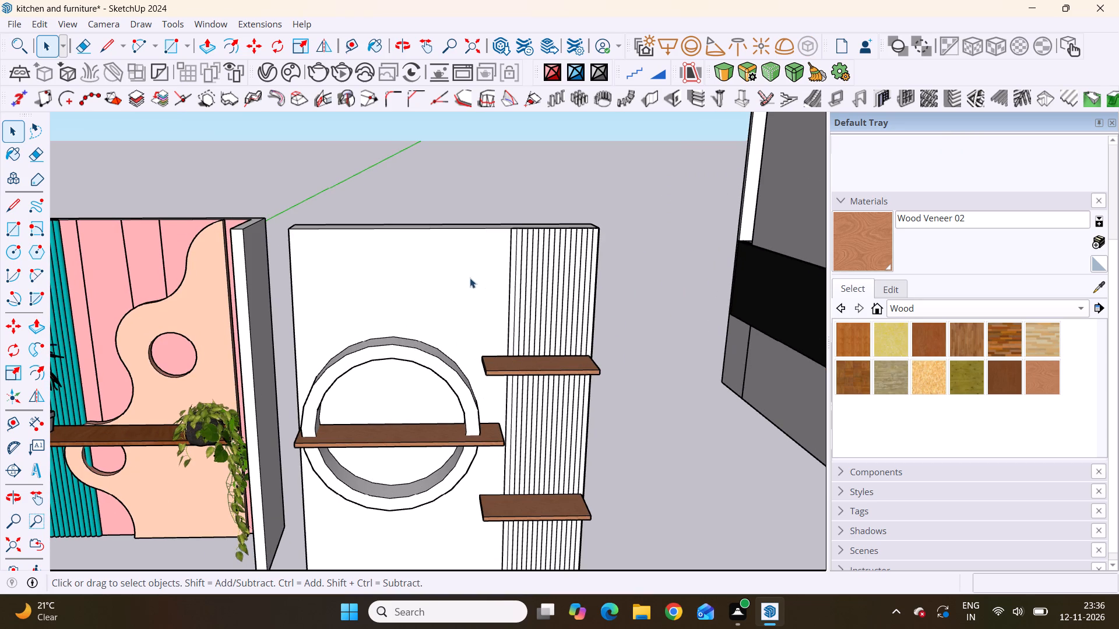
pyautogui.doubleClick(497, 270)
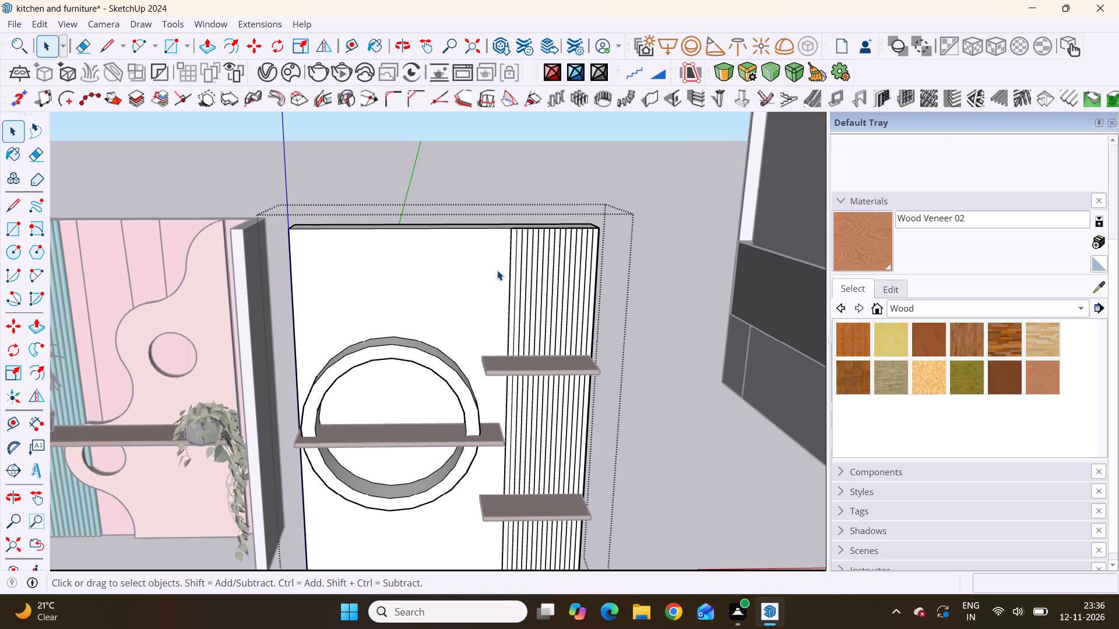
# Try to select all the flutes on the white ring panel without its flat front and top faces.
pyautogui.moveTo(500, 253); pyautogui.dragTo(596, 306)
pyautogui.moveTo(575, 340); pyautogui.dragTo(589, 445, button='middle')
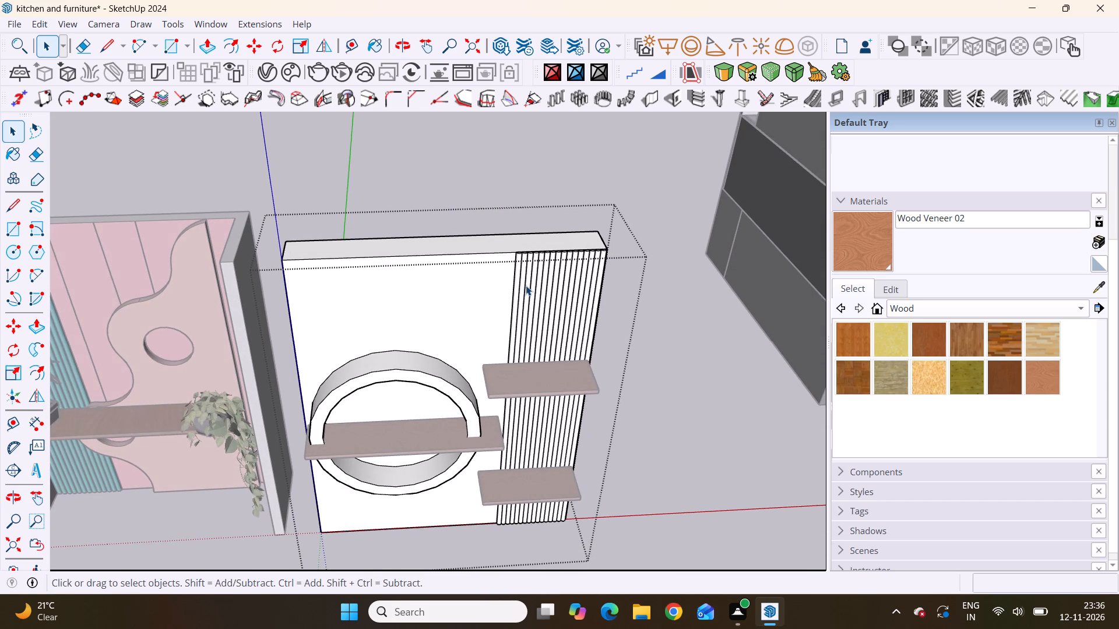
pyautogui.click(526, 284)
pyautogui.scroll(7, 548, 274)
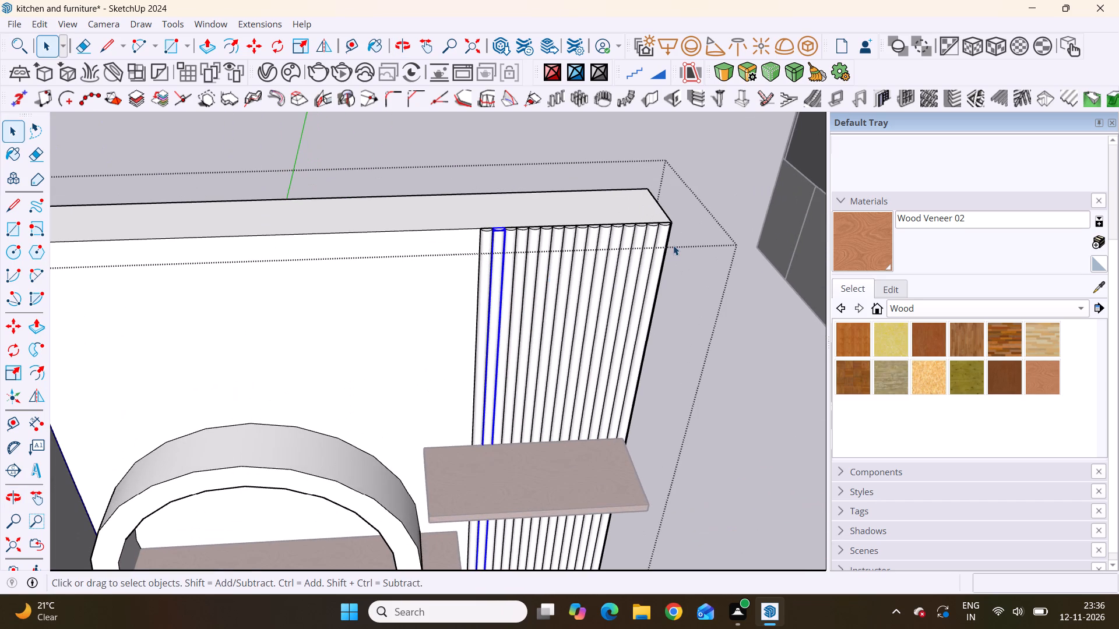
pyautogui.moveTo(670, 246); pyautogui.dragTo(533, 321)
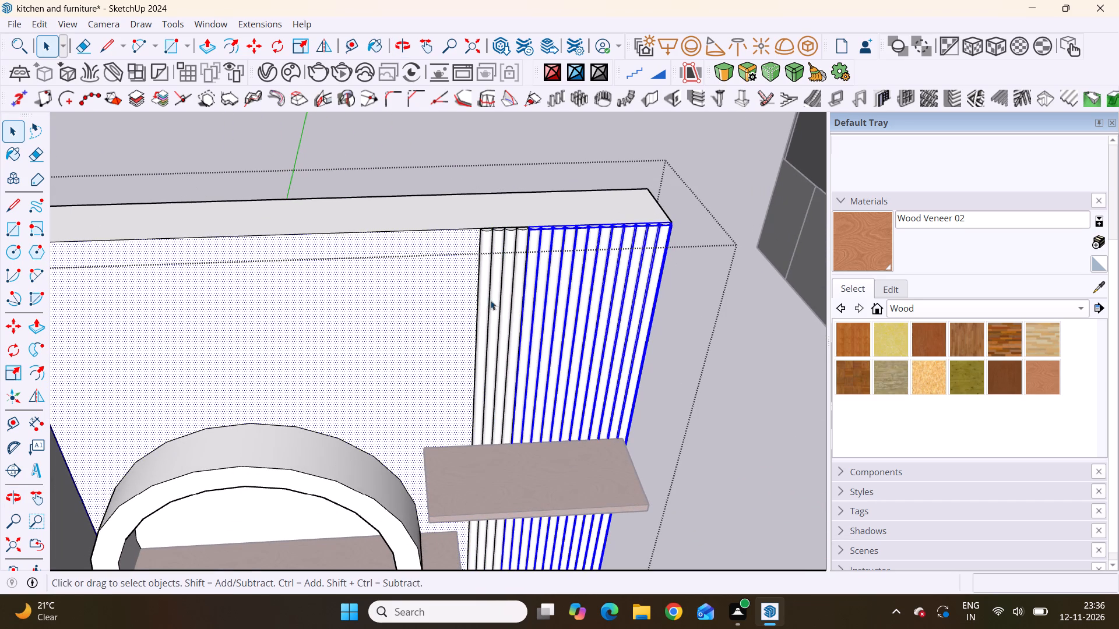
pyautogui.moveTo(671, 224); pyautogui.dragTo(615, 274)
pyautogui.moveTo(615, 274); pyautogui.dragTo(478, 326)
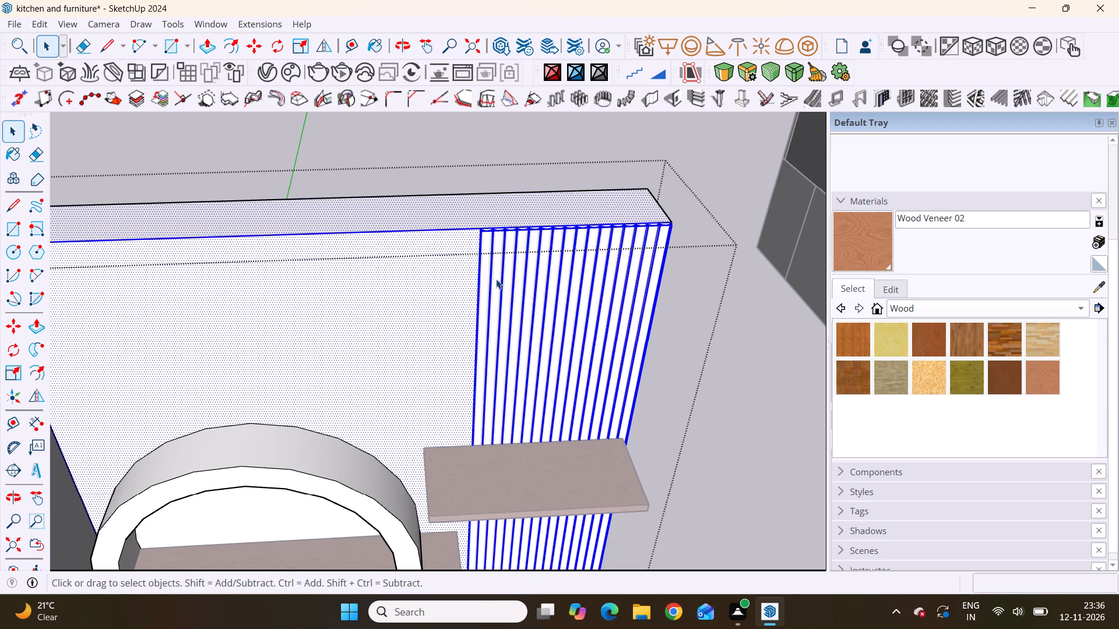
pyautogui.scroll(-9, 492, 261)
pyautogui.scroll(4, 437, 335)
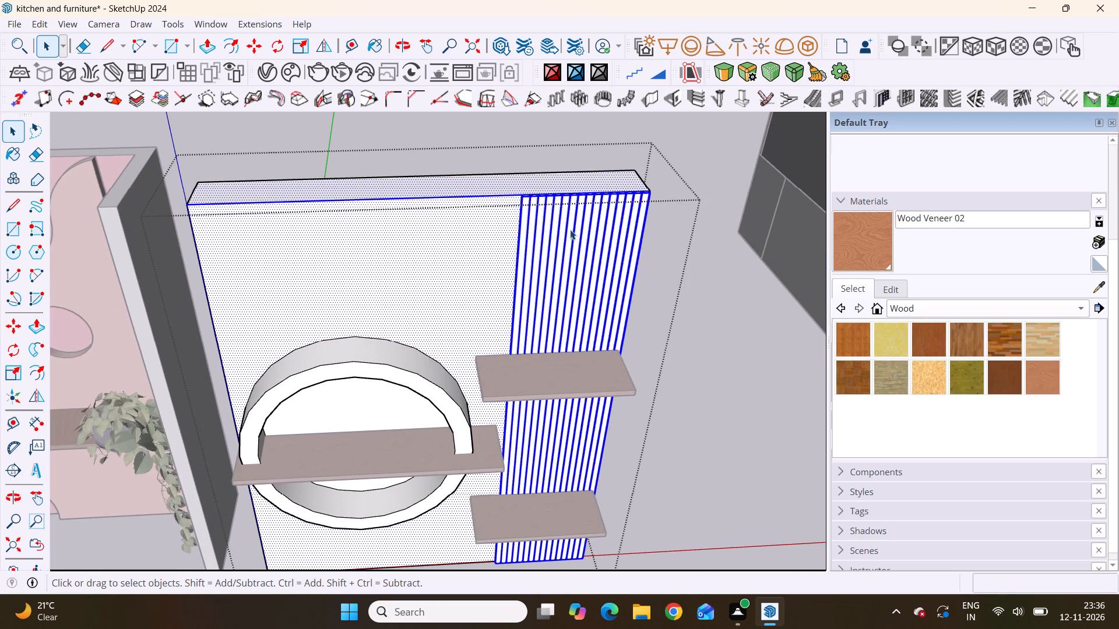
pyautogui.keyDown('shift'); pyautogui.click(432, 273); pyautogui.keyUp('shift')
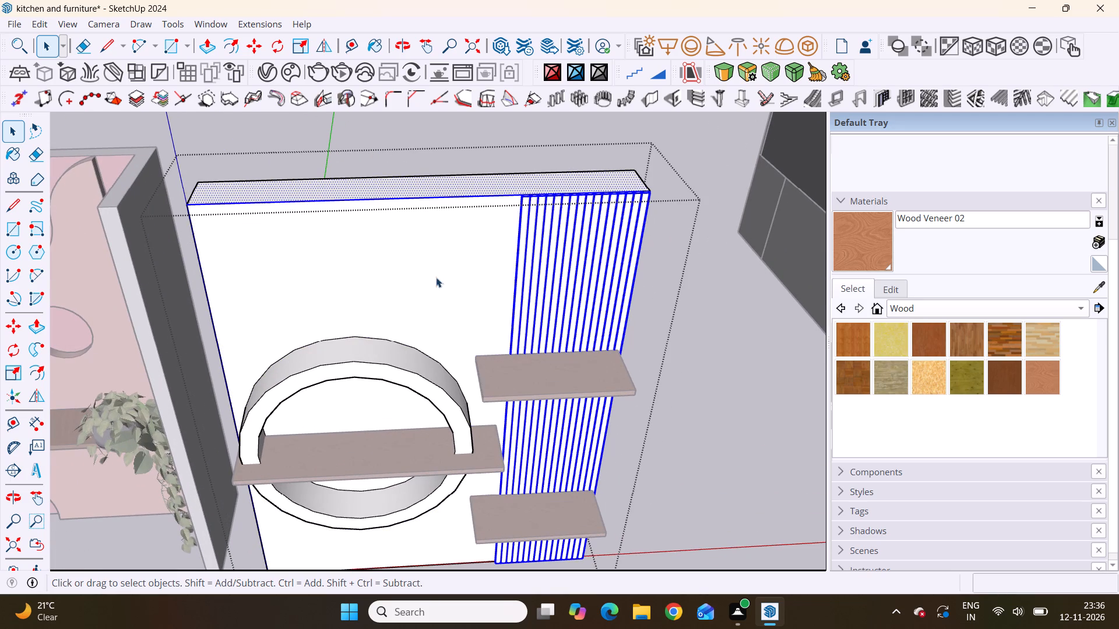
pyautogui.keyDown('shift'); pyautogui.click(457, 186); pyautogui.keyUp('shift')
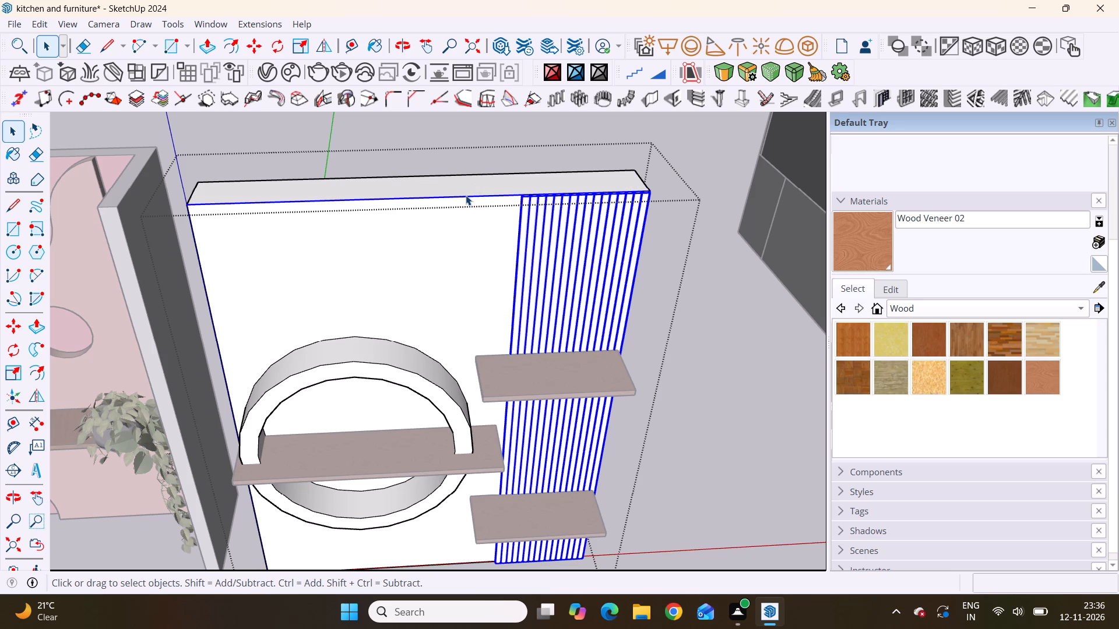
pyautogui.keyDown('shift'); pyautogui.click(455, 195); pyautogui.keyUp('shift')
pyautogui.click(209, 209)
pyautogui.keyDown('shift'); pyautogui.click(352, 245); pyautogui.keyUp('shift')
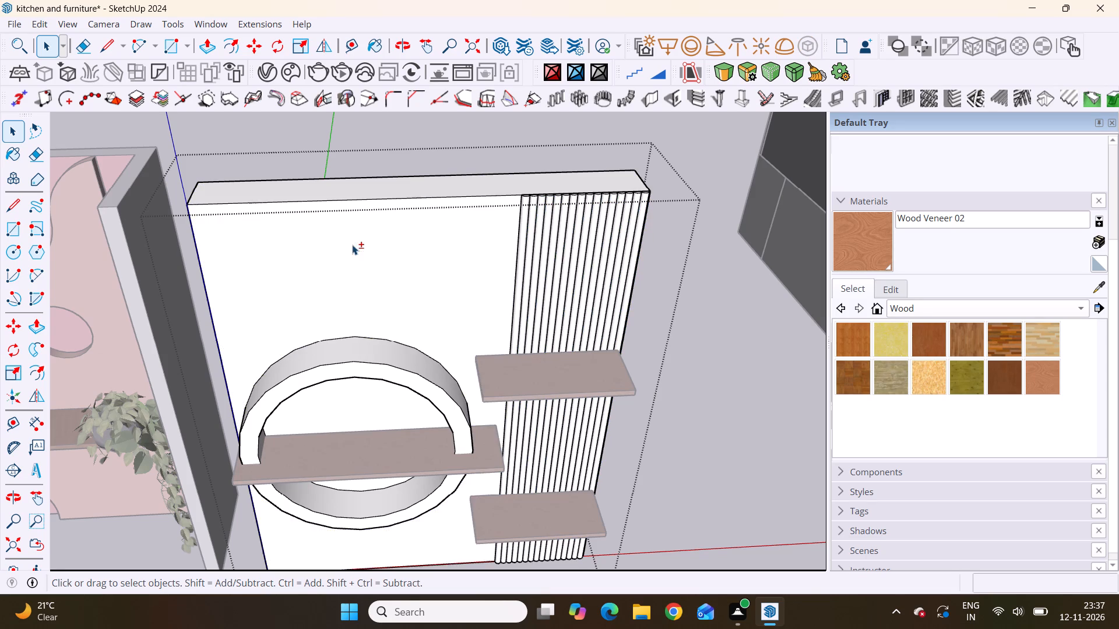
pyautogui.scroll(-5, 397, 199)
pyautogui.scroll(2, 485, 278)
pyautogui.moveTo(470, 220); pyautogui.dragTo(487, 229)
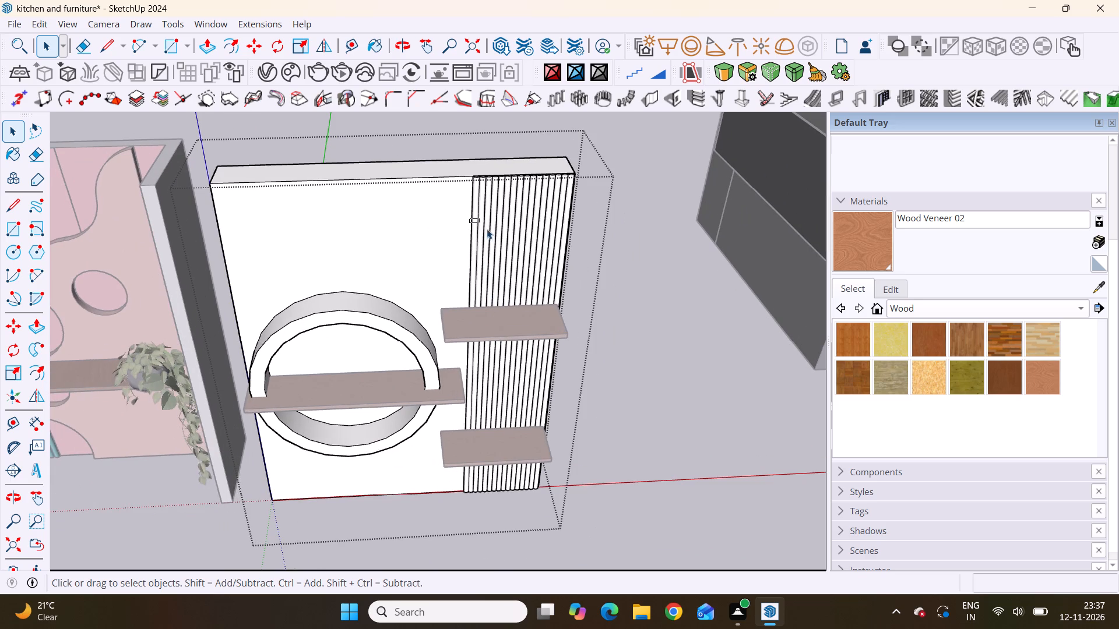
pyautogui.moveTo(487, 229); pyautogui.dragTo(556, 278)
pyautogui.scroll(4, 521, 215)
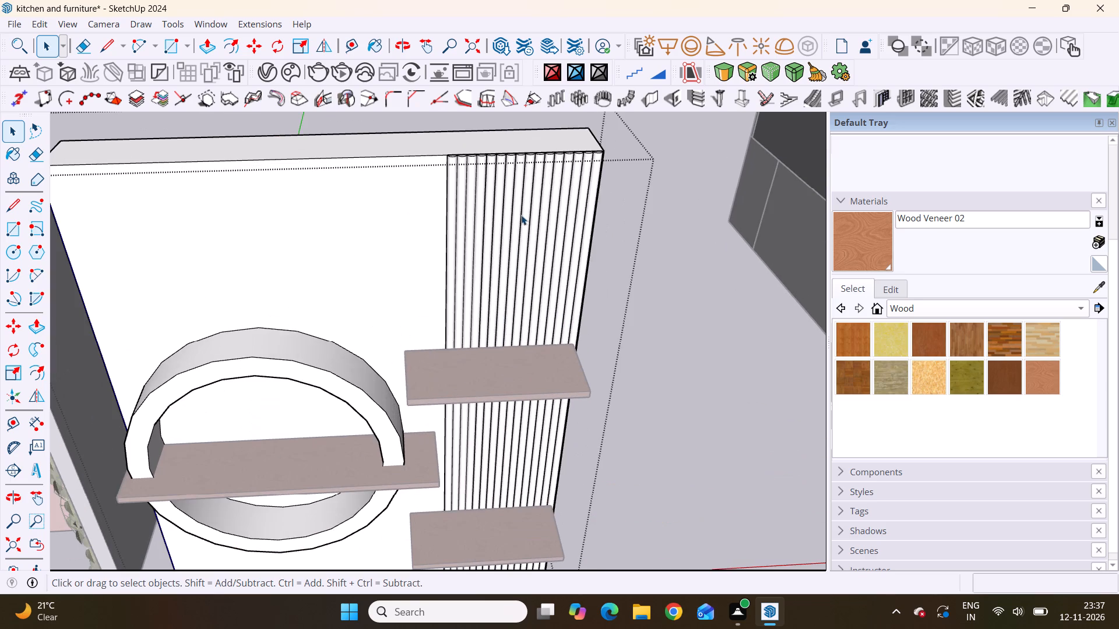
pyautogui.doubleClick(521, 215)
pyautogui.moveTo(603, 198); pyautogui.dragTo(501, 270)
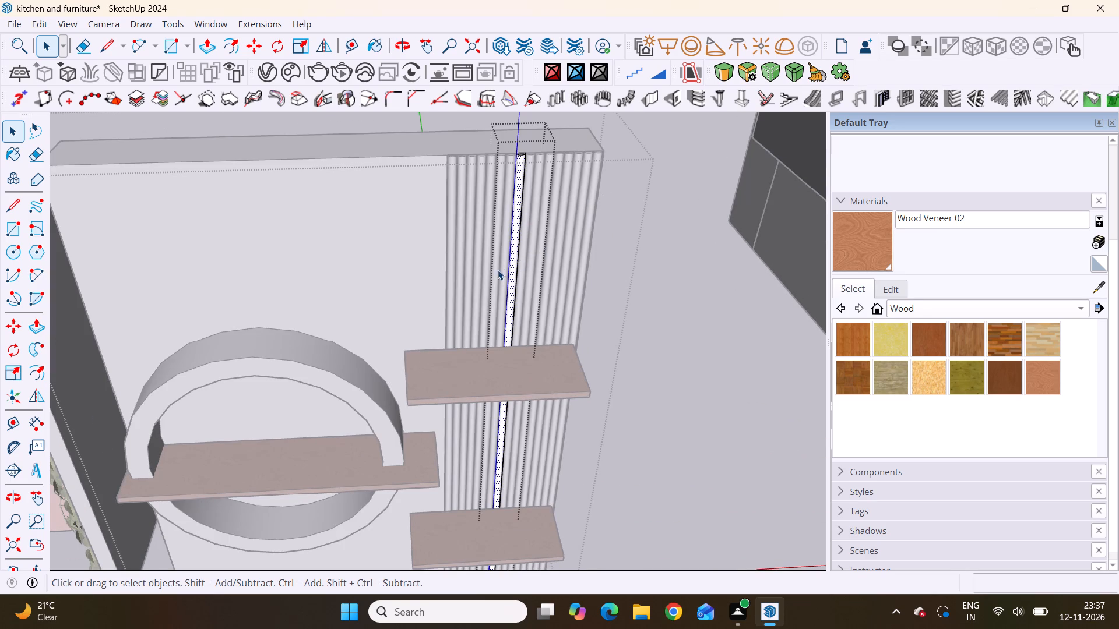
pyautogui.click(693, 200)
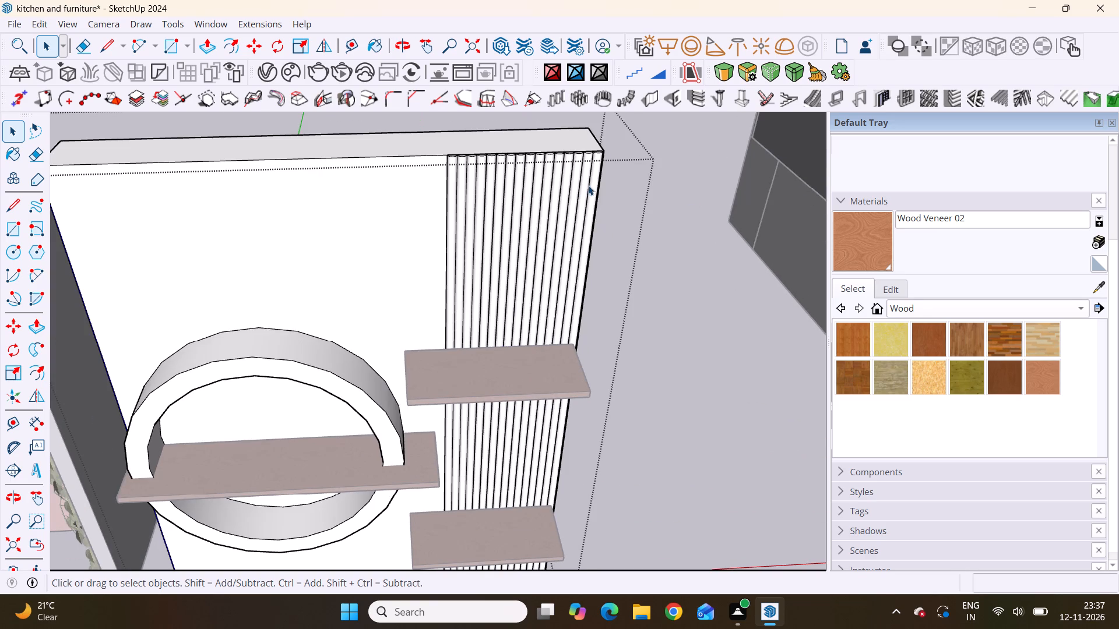
# Select all the flutes on the white ring panel, excluding the panel's flat front, side and back faces and its rear vertical edge.
pyautogui.moveTo(590, 197); pyautogui.dragTo(452, 280)
pyautogui.moveTo(452, 280); pyautogui.dragTo(452, 280)
pyautogui.scroll(3, 484, 262)
pyautogui.scroll(-7, 484, 262)
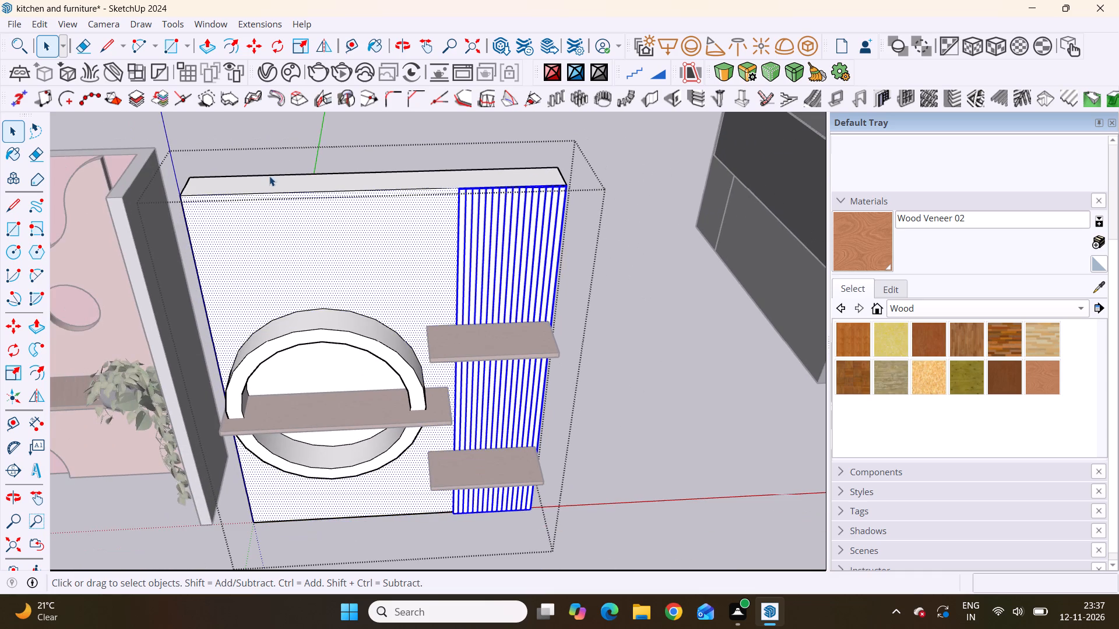
pyautogui.keyDown('shift'); pyautogui.click(346, 232); pyautogui.keyUp('shift')
pyautogui.scroll(-4, 499, 274)
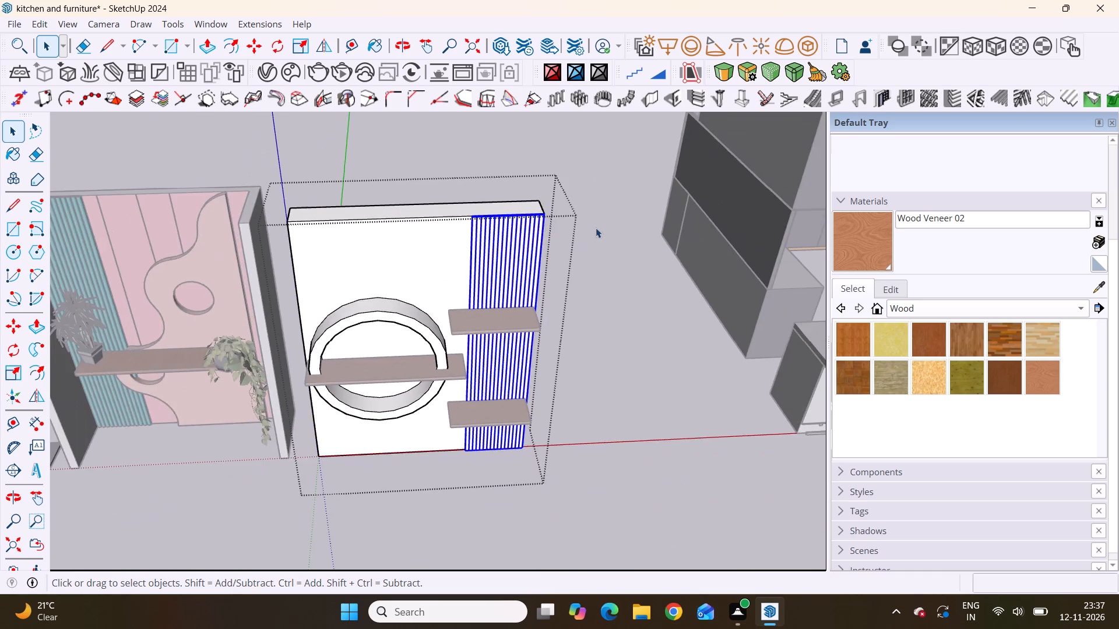
pyautogui.moveTo(599, 259); pyautogui.dragTo(66, 303, button='middle')
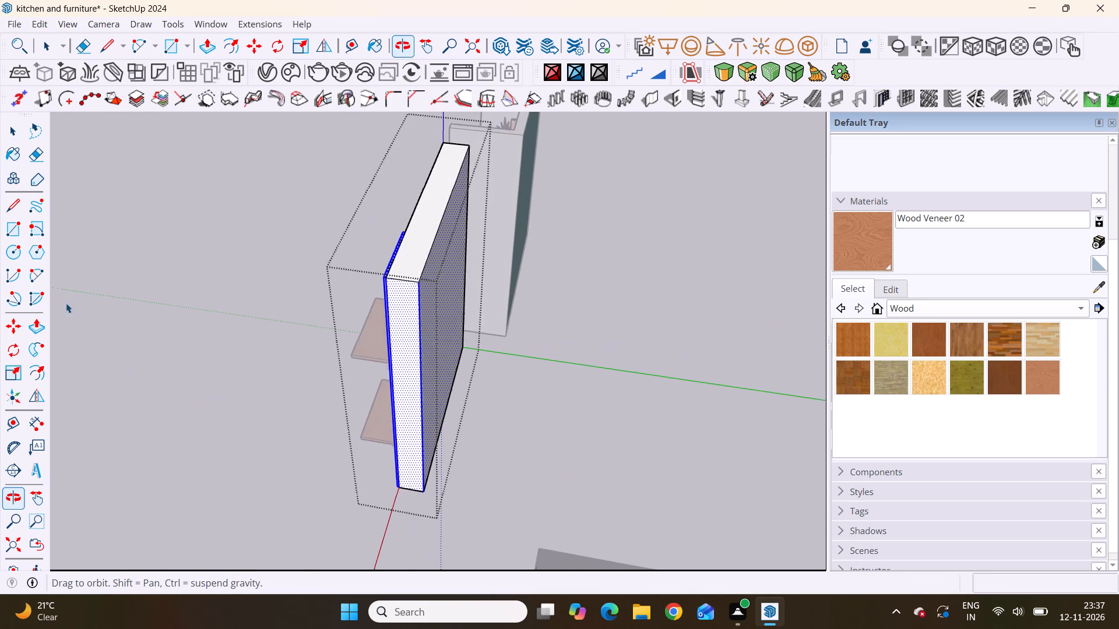
pyautogui.moveTo(66, 303); pyautogui.dragTo(63, 302, button='middle')
pyautogui.scroll(8, 463, 379)
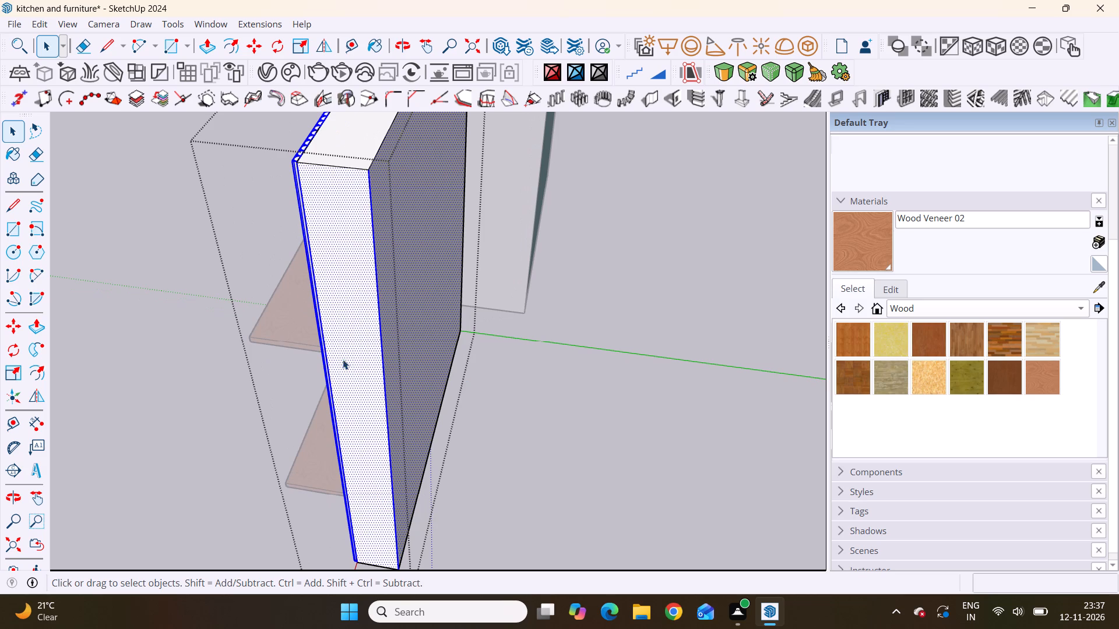
pyautogui.keyDown('shift'); pyautogui.click(336, 345); pyautogui.keyUp('shift')
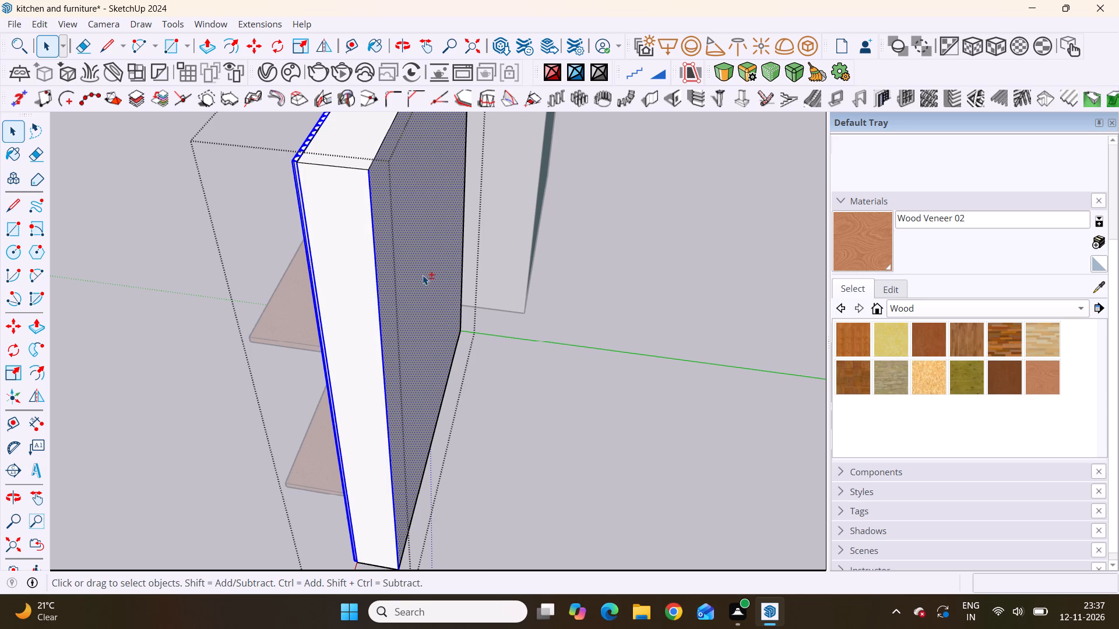
pyautogui.keyDown('shift'); pyautogui.click(420, 272); pyautogui.keyUp('shift')
pyautogui.keyDown('shift'); pyautogui.scroll(4, 374, 357); pyautogui.keyUp('shift')
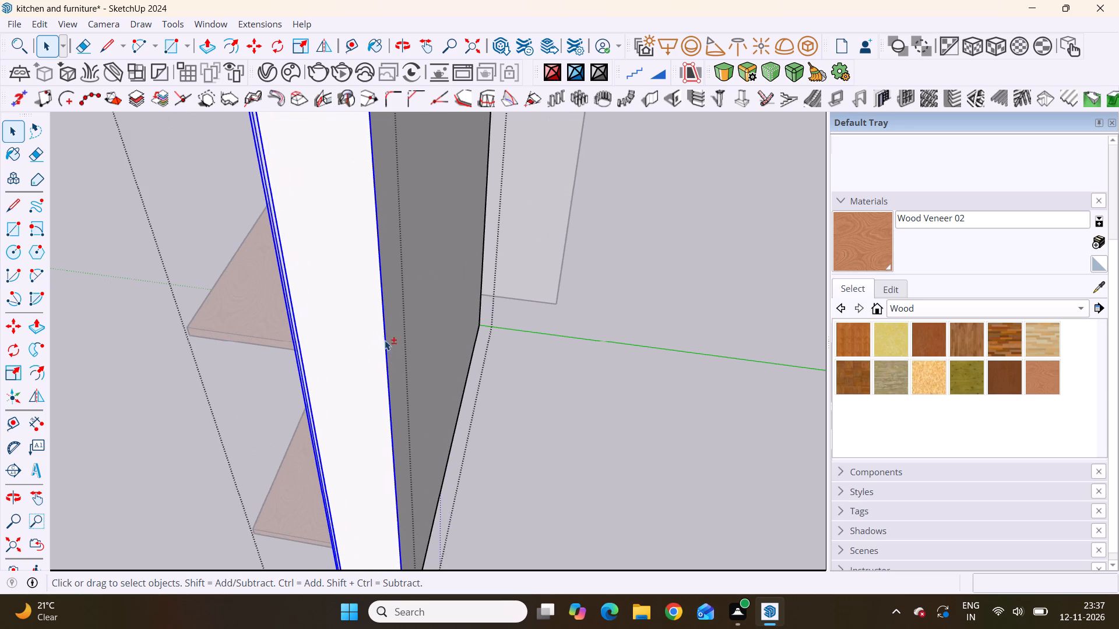
pyautogui.keyDown('shift'); pyautogui.click(387, 336); pyautogui.keyUp('shift')
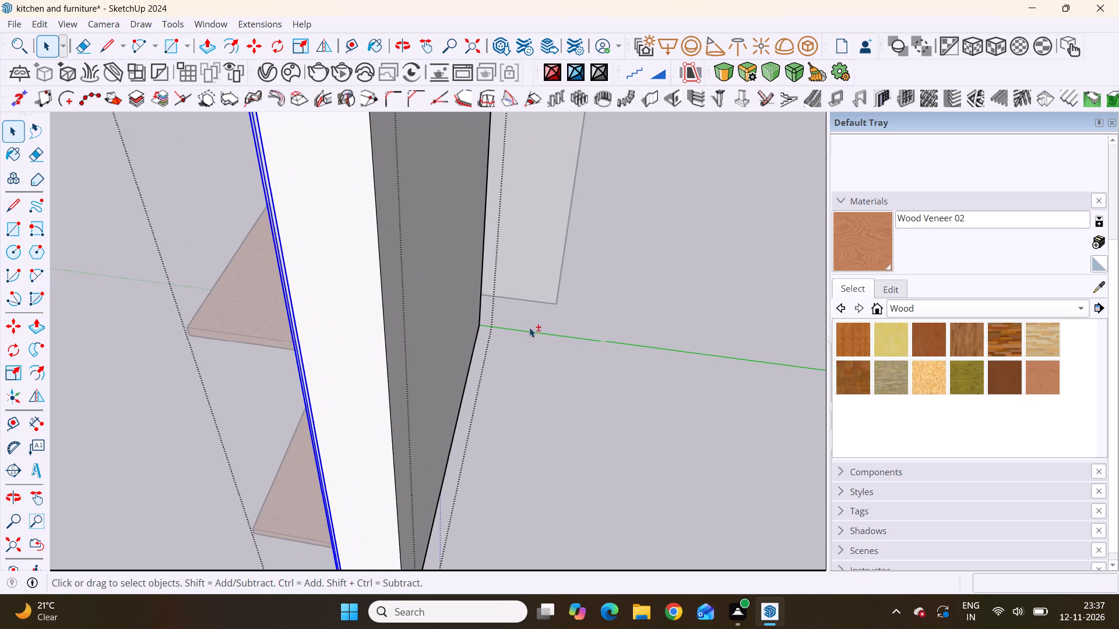
# Examine the white ring panel from the side and front to check that only the flutes are selected.
pyautogui.keyDown('shift'); pyautogui.scroll(-12, 535, 323); pyautogui.keyUp('shift')
pyautogui.moveTo(340, 371); pyautogui.dragTo(762, 338, button='middle')
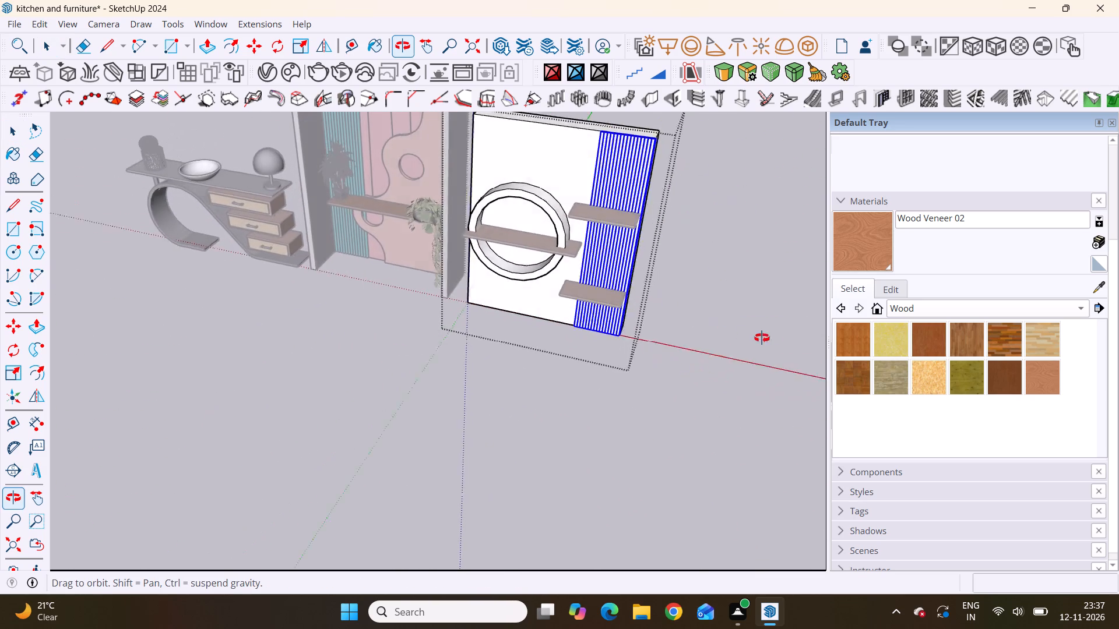
pyautogui.moveTo(762, 338); pyautogui.dragTo(775, 338, button='middle')
pyautogui.scroll(-3, 632, 365)
pyautogui.moveTo(710, 317); pyautogui.dragTo(418, 259, button='middle')
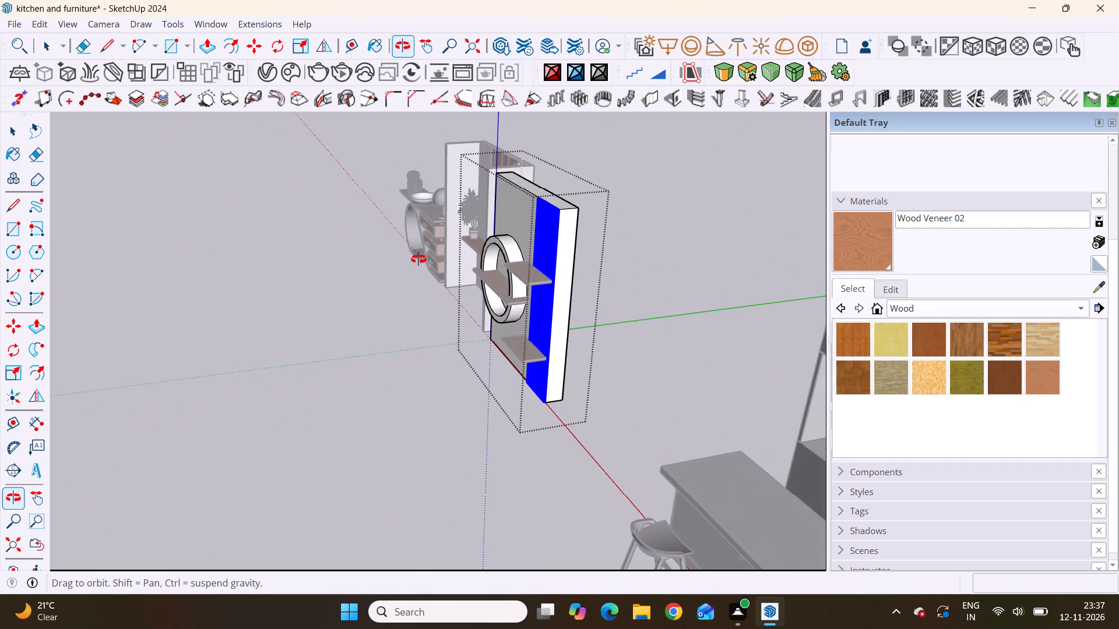
pyautogui.moveTo(418, 259); pyautogui.dragTo(423, 259, button='middle')
pyautogui.scroll(-9, 452, 333)
pyautogui.moveTo(400, 372); pyautogui.dragTo(787, 367, button='middle')
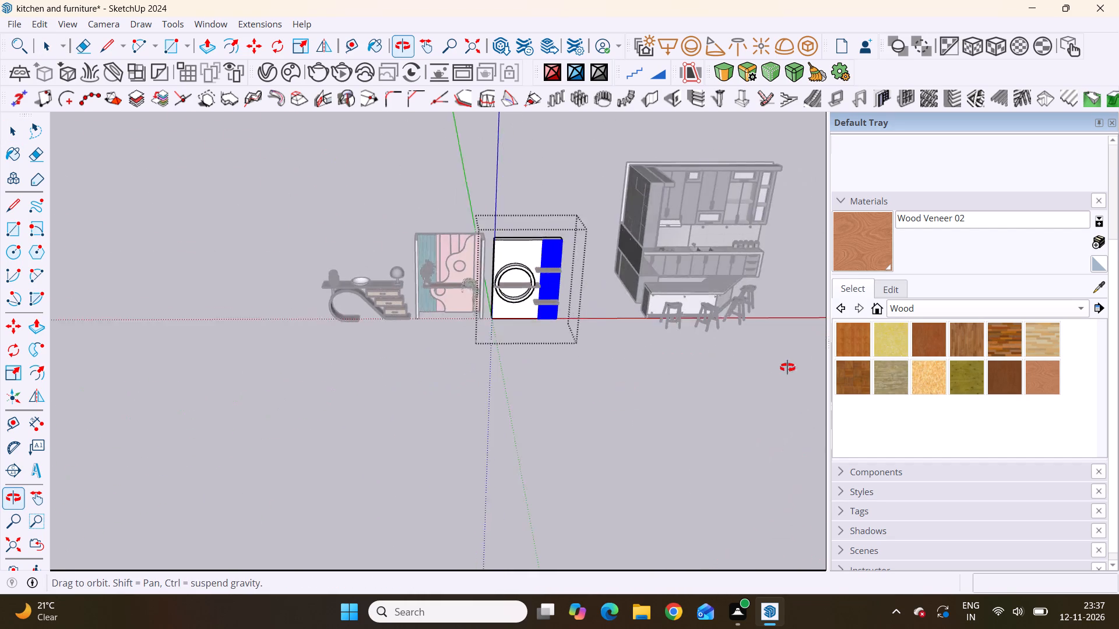
pyautogui.moveTo(787, 367); pyautogui.dragTo(796, 324, button='middle')
pyautogui.scroll(2, 799, 333)
pyautogui.scroll(1, 587, 252)
pyautogui.scroll(8, 506, 259)
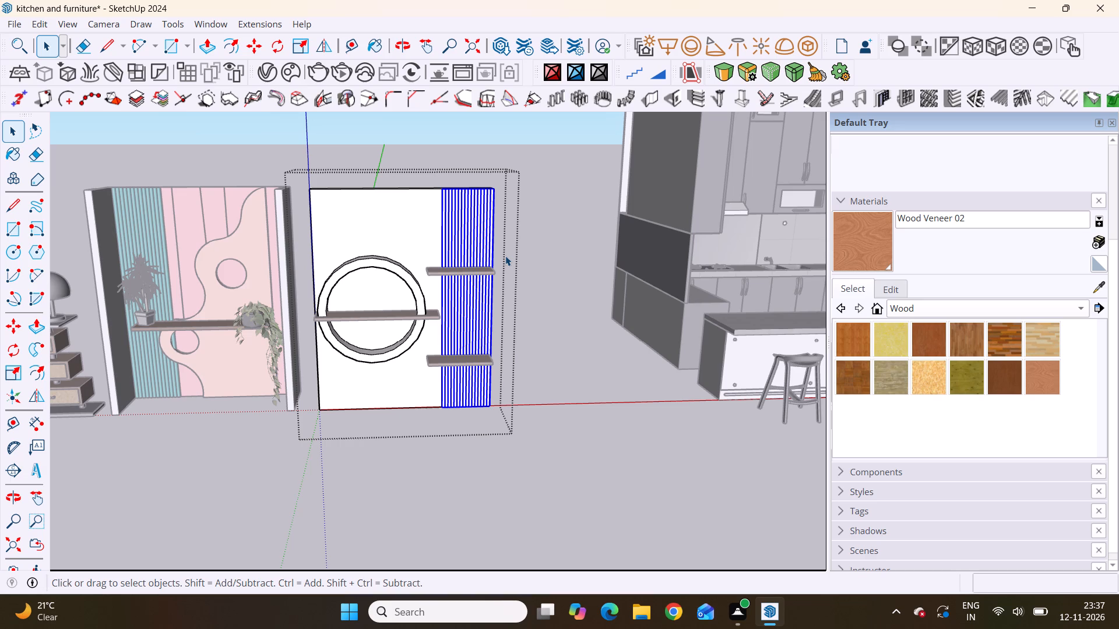
# Paint the selected flutes on the white ring panel with Color B06 from the Colors materials.
pyautogui.click(1085, 312)
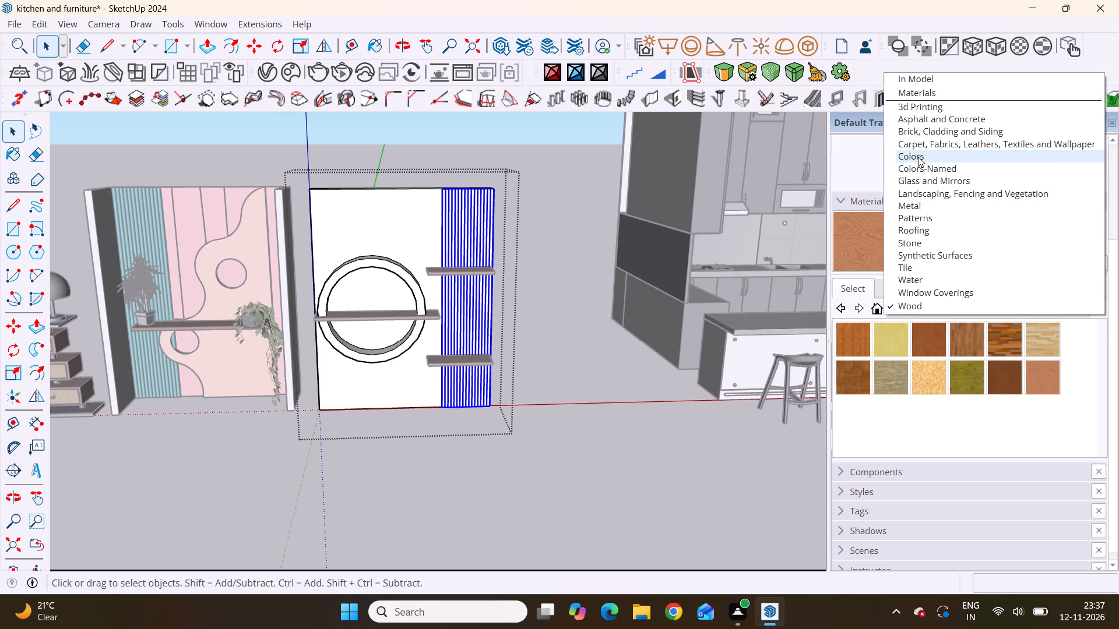
pyautogui.click(919, 156)
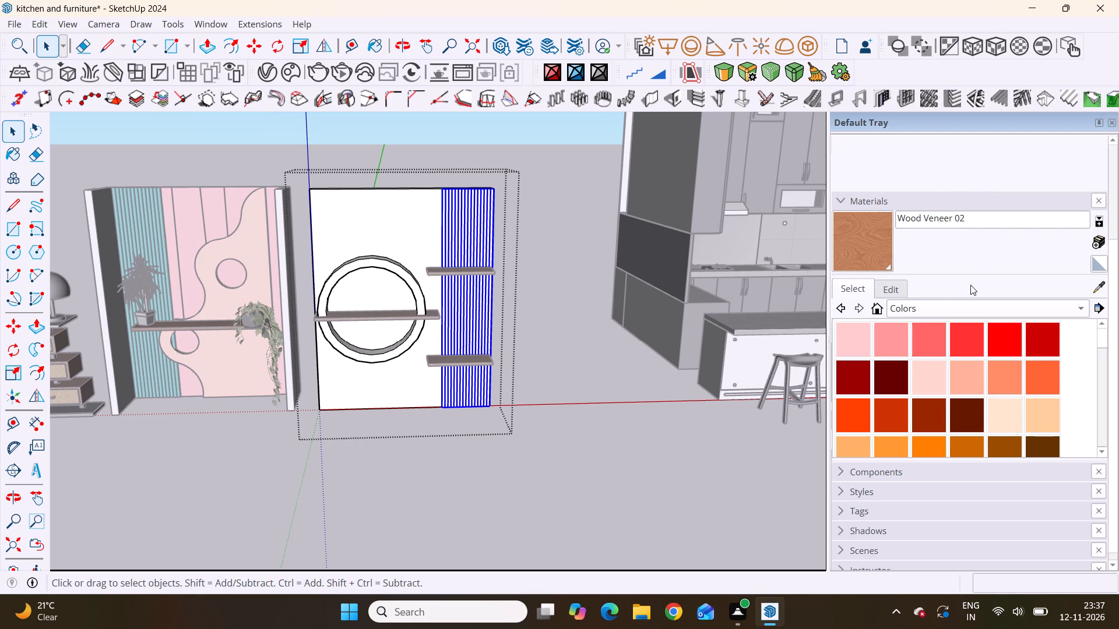
pyautogui.scroll(-4, 970, 285)
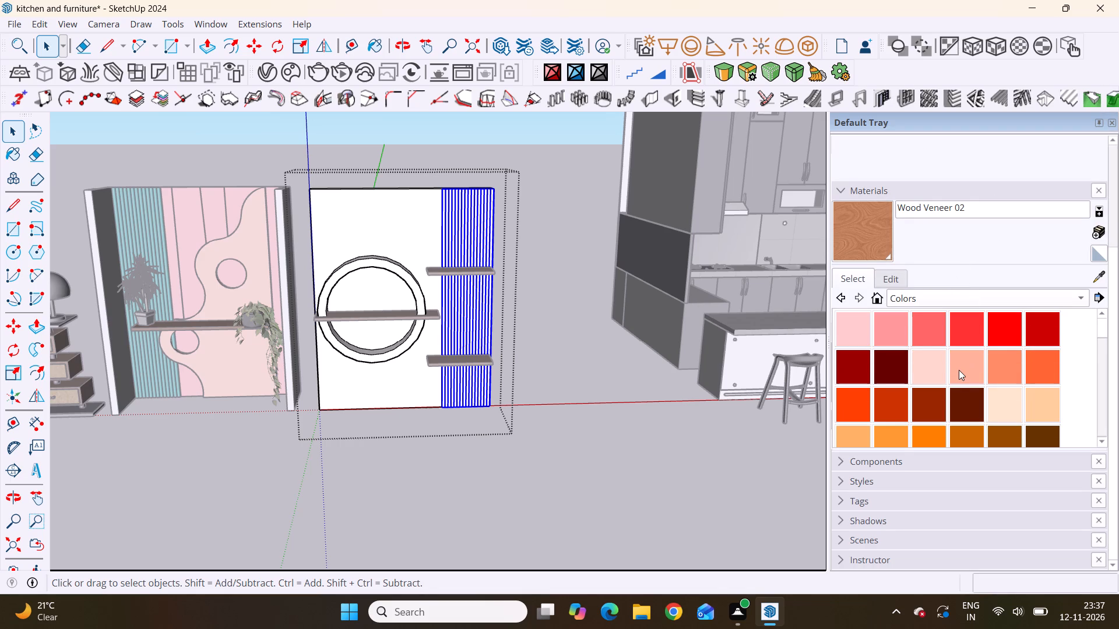
pyautogui.scroll(-5, 959, 370)
pyautogui.scroll(3, 960, 372)
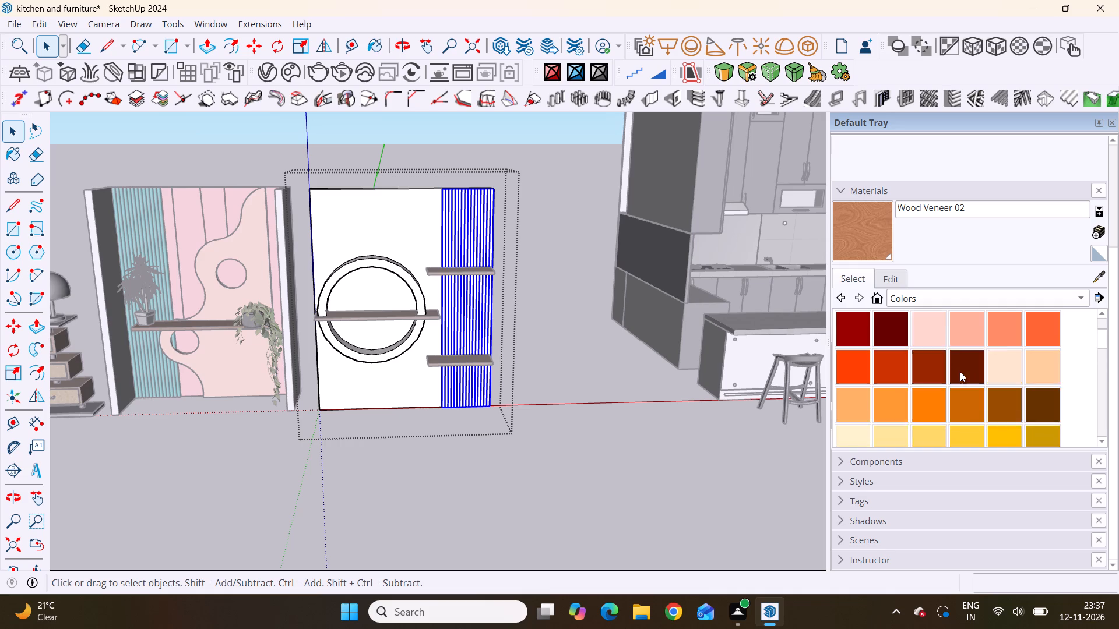
pyautogui.scroll(1, 960, 372)
pyautogui.scroll(-1, 960, 372)
pyautogui.click(883, 367)
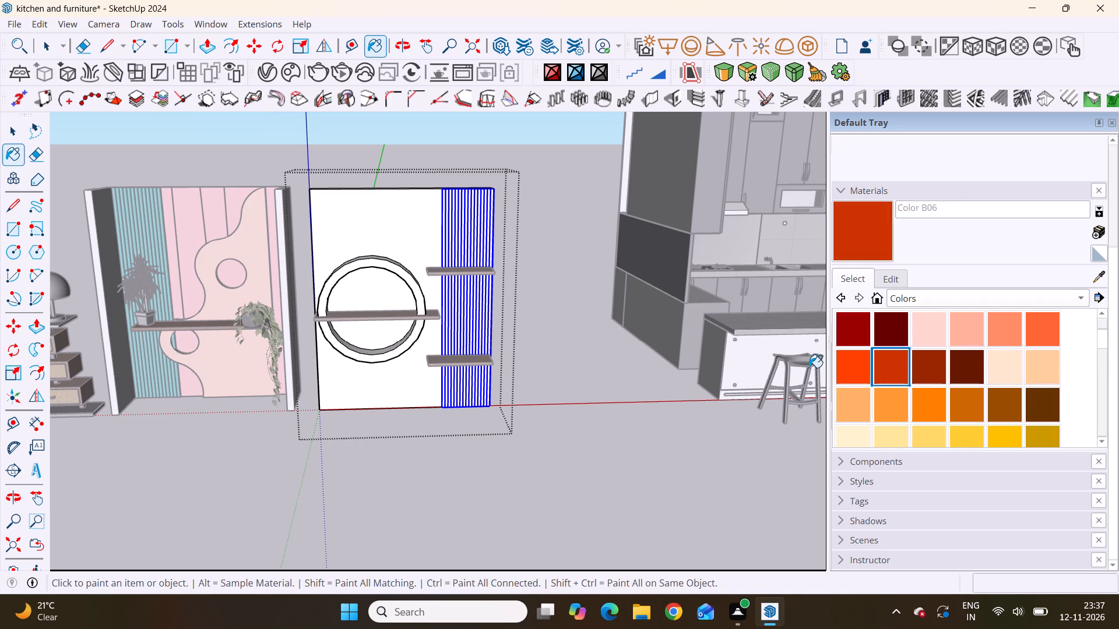
pyautogui.click(468, 248)
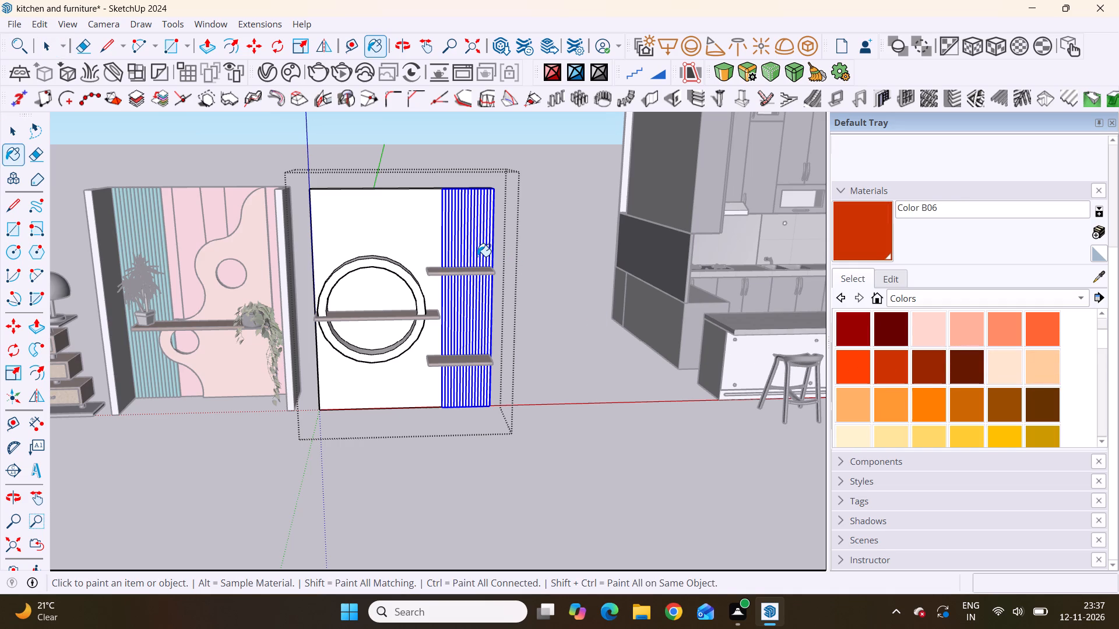
pyautogui.scroll(7, 477, 256)
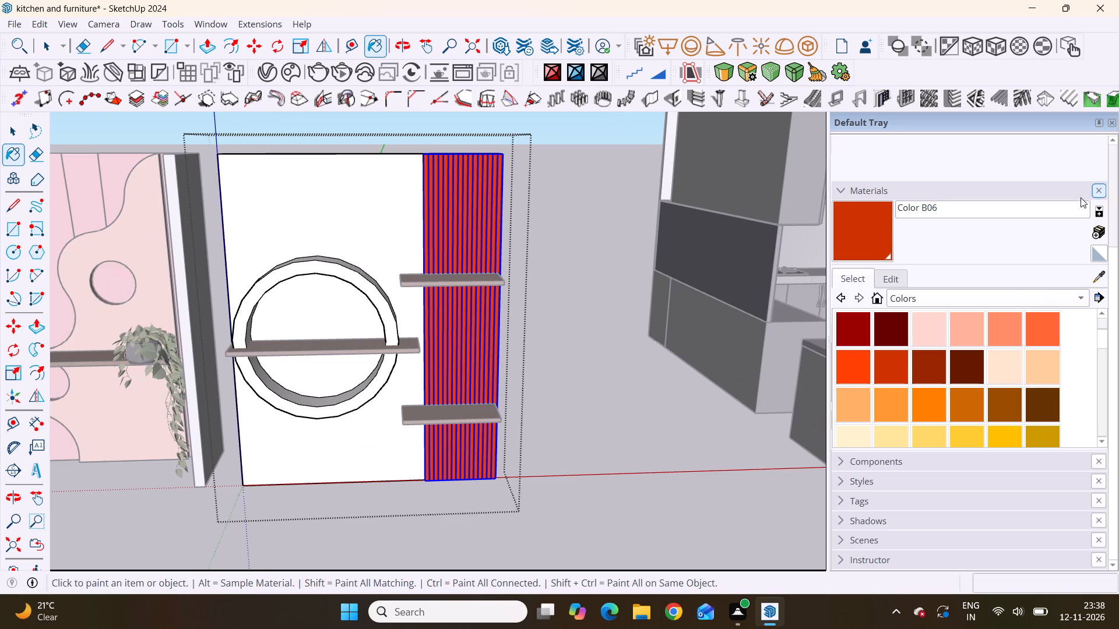
# Create a new material based on Color B06, darkened to a deep brownish red at 100 opacity.
pyautogui.click(1094, 235)
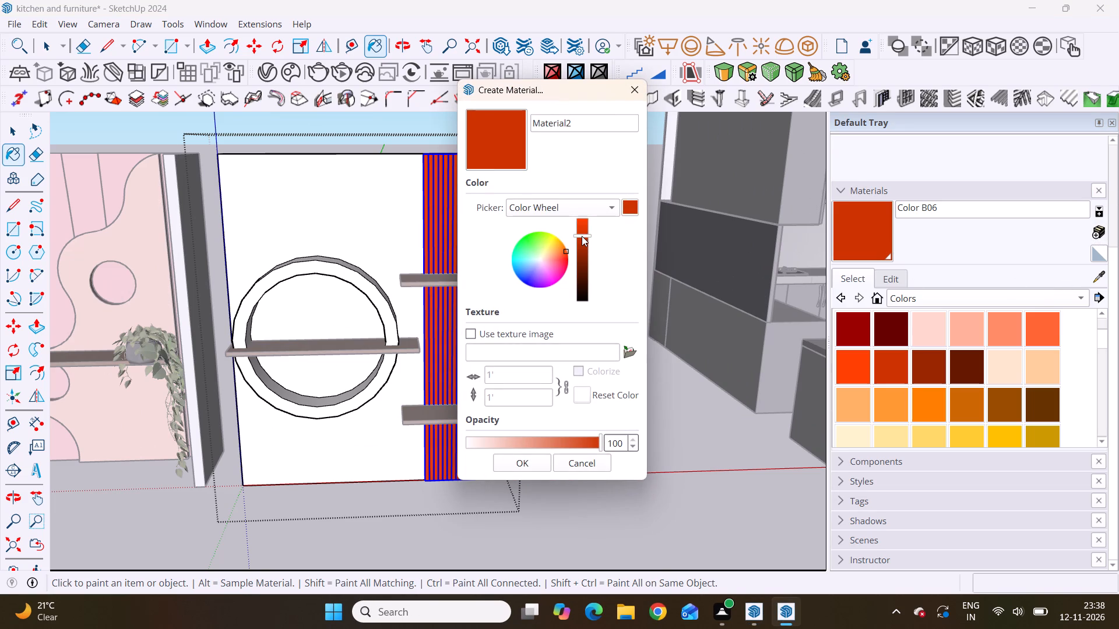
pyautogui.moveTo(582, 236); pyautogui.dragTo(586, 243)
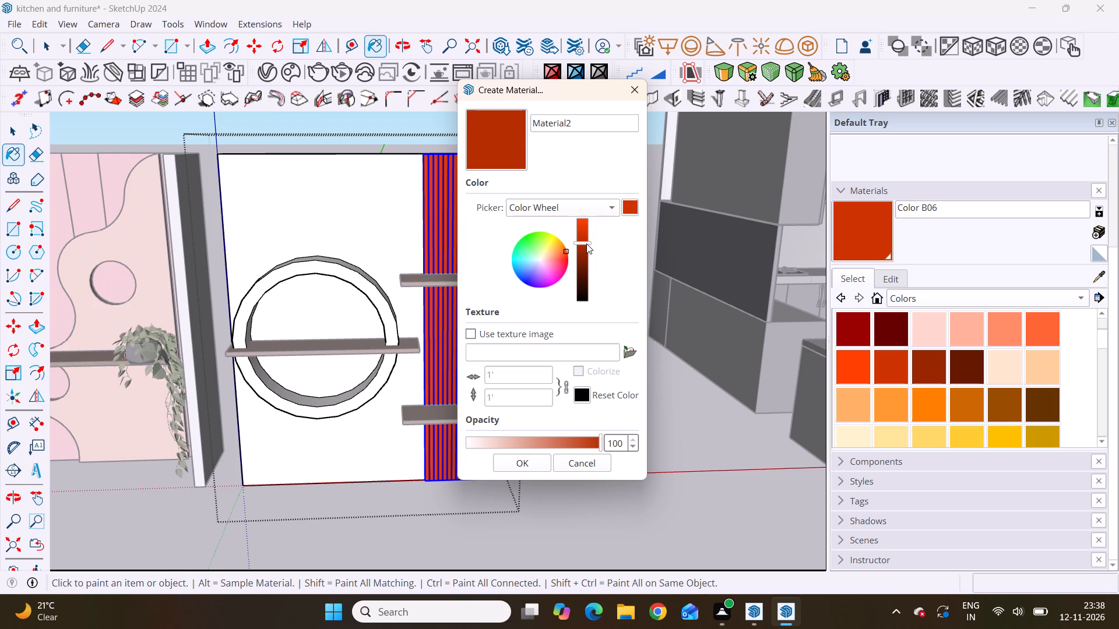
pyautogui.moveTo(586, 243); pyautogui.dragTo(603, 245)
pyautogui.moveTo(603, 245); pyautogui.dragTo(606, 253)
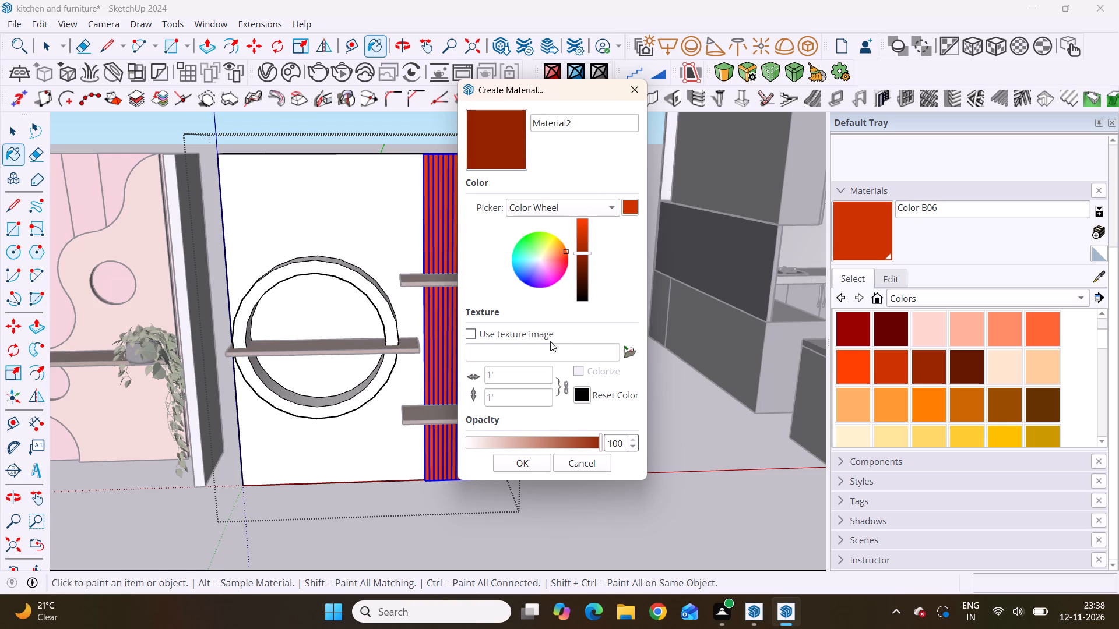
pyautogui.click(522, 468)
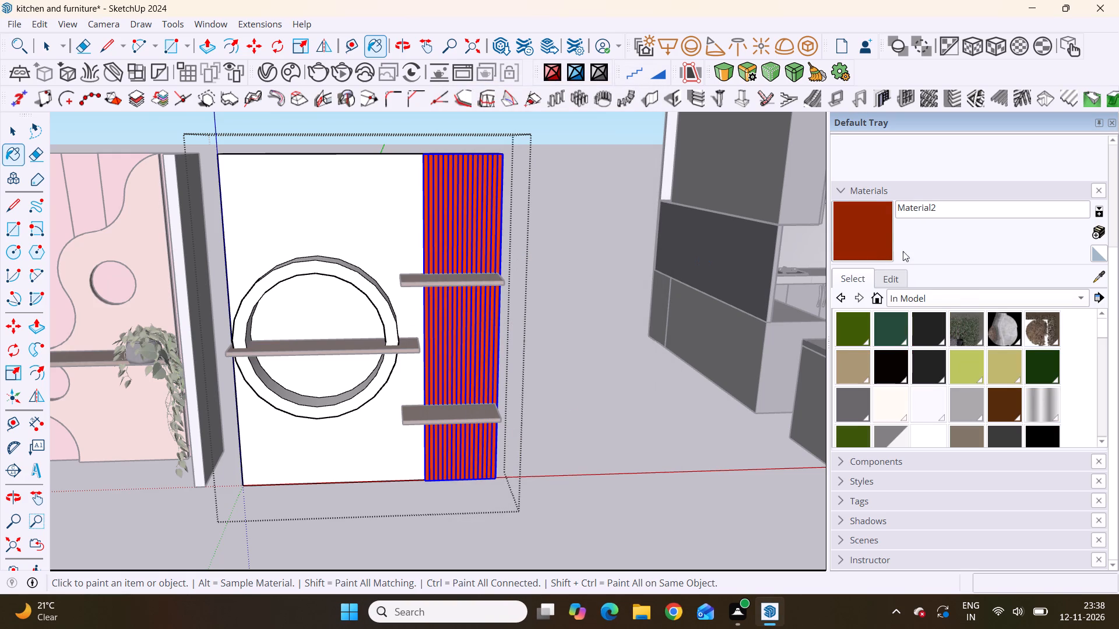
# Repaint the selected flutes with the new deep brownish-red material and close the ring panel group.
pyautogui.click(879, 236)
pyautogui.click(482, 229)
pyautogui.scroll(-2, 726, 315)
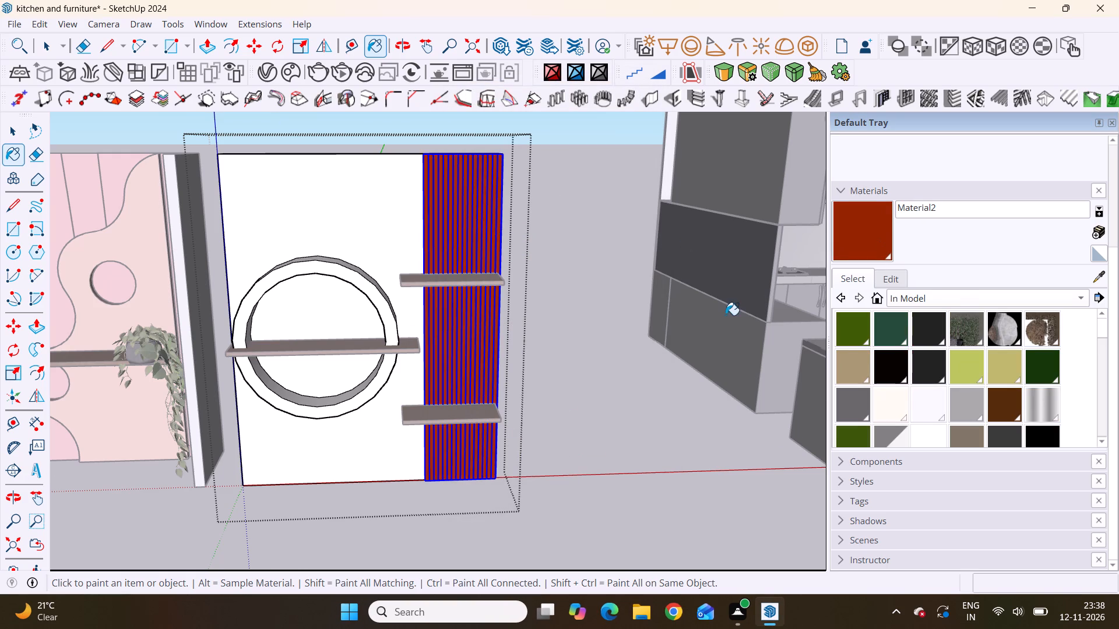
pyautogui.scroll(-2, 726, 315)
pyautogui.scroll(-4, 698, 359)
pyautogui.scroll(8, 673, 292)
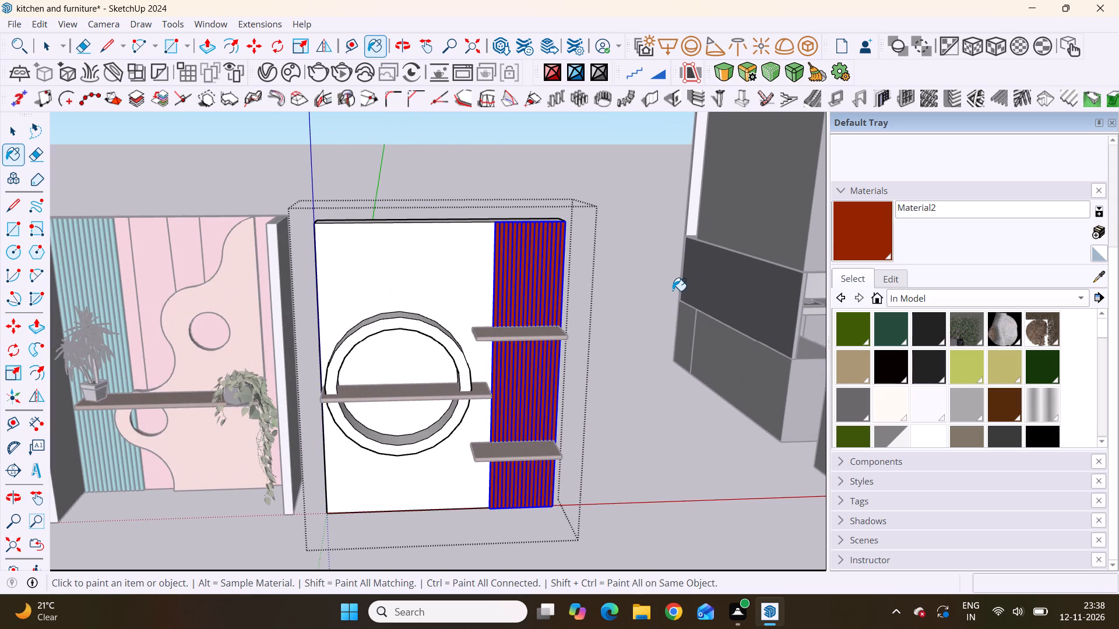
pyautogui.press('space')
pyautogui.click(643, 223)
# Examine the ring panel's repainted flutes and wood shelves beside the wave panel, from a distance and up close.
pyautogui.scroll(-3, 624, 265)
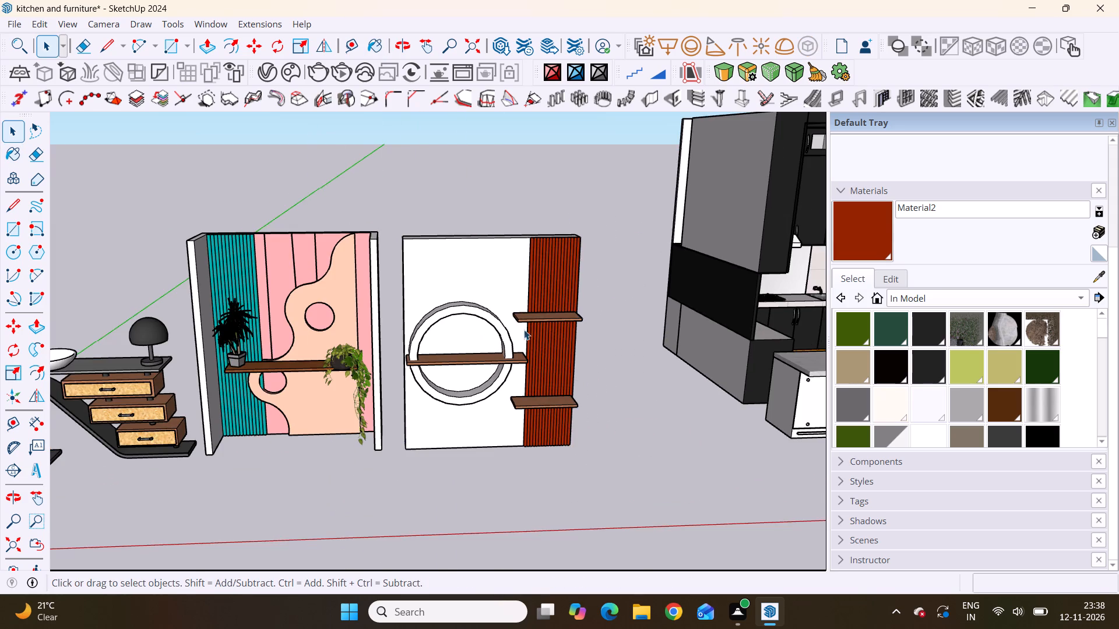
pyautogui.moveTo(524, 330); pyautogui.dragTo(501, 284, button='middle')
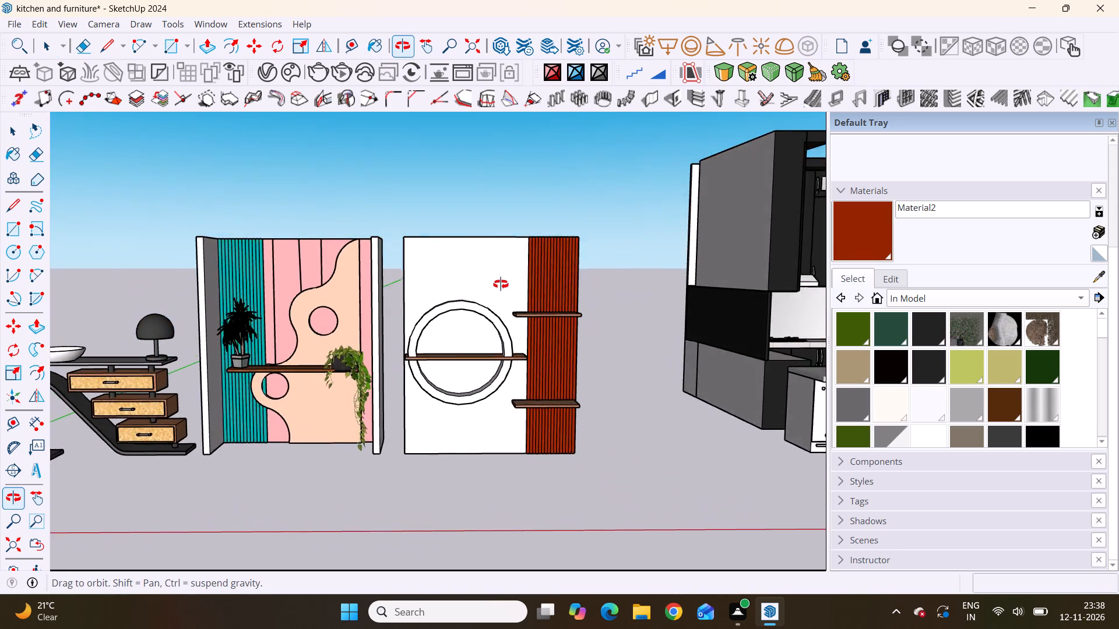
pyautogui.moveTo(501, 284); pyautogui.dragTo(478, 305, button='middle')
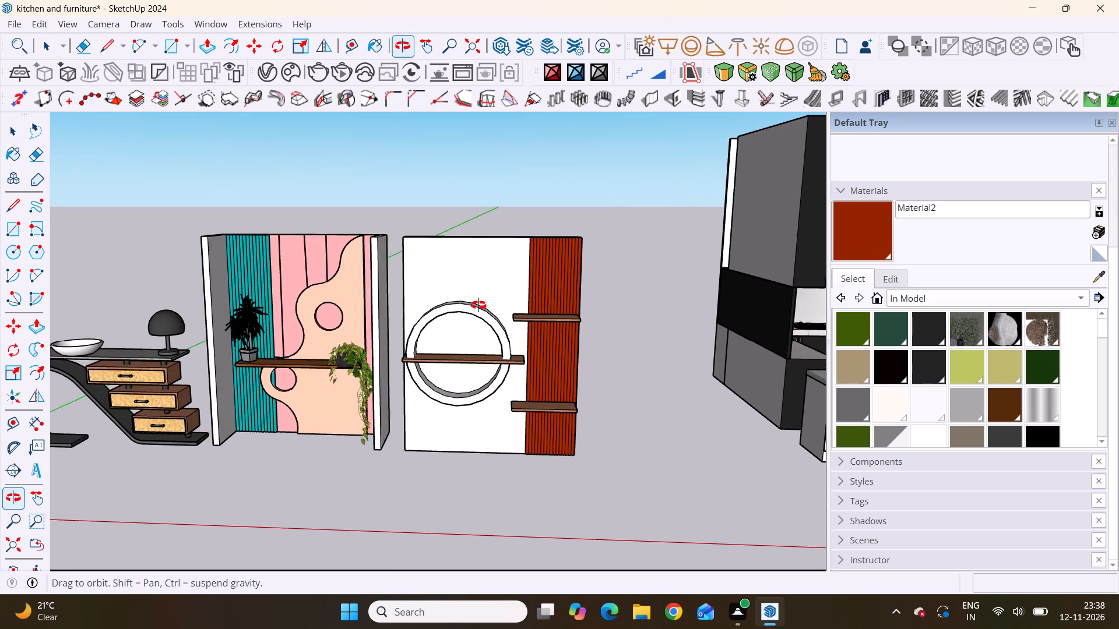
pyautogui.moveTo(478, 305); pyautogui.dragTo(503, 301, button='middle')
pyautogui.scroll(10, 520, 306)
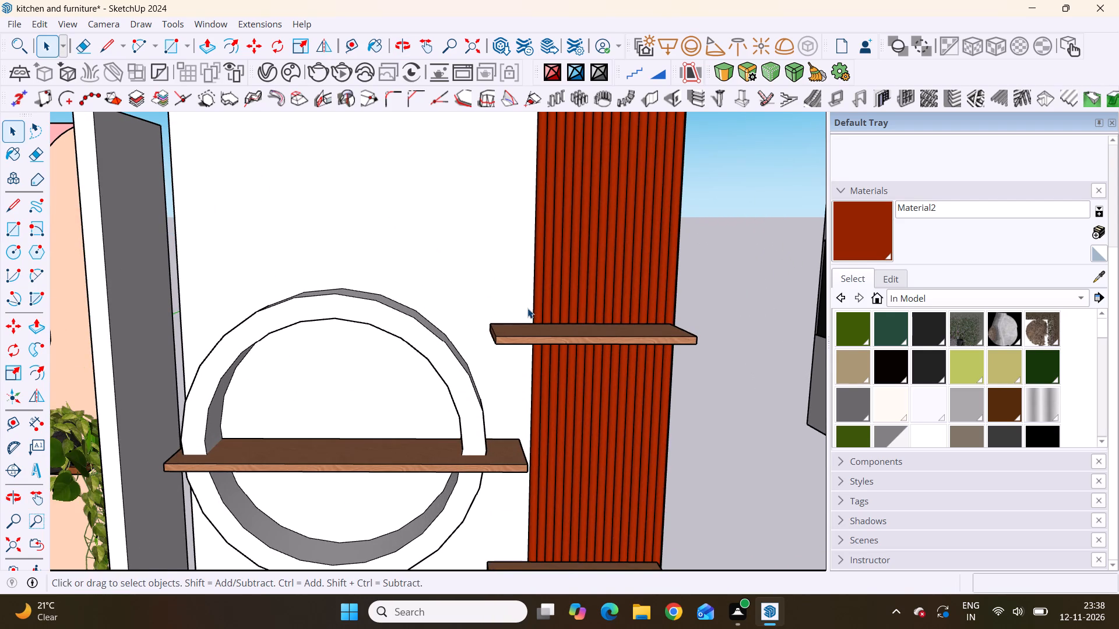
# Open the ring panel group and paint the ring's front face with the <DarkGoldenrod>1 material from the model.
pyautogui.scroll(-9, 527, 308)
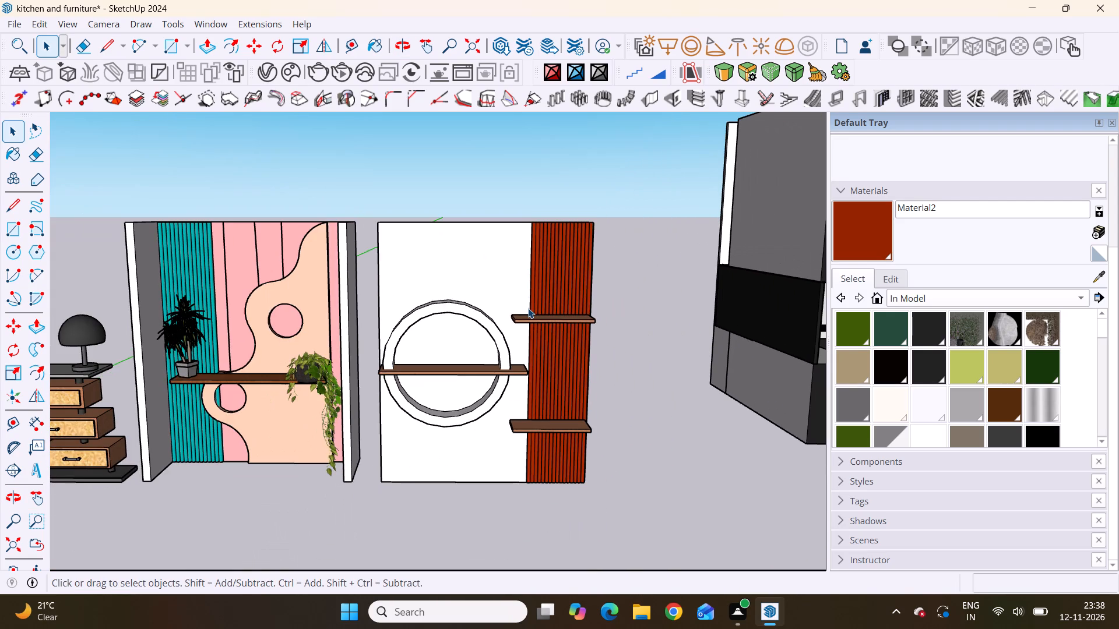
pyautogui.scroll(5, 528, 308)
pyautogui.moveTo(554, 306); pyautogui.dragTo(585, 393, button='middle')
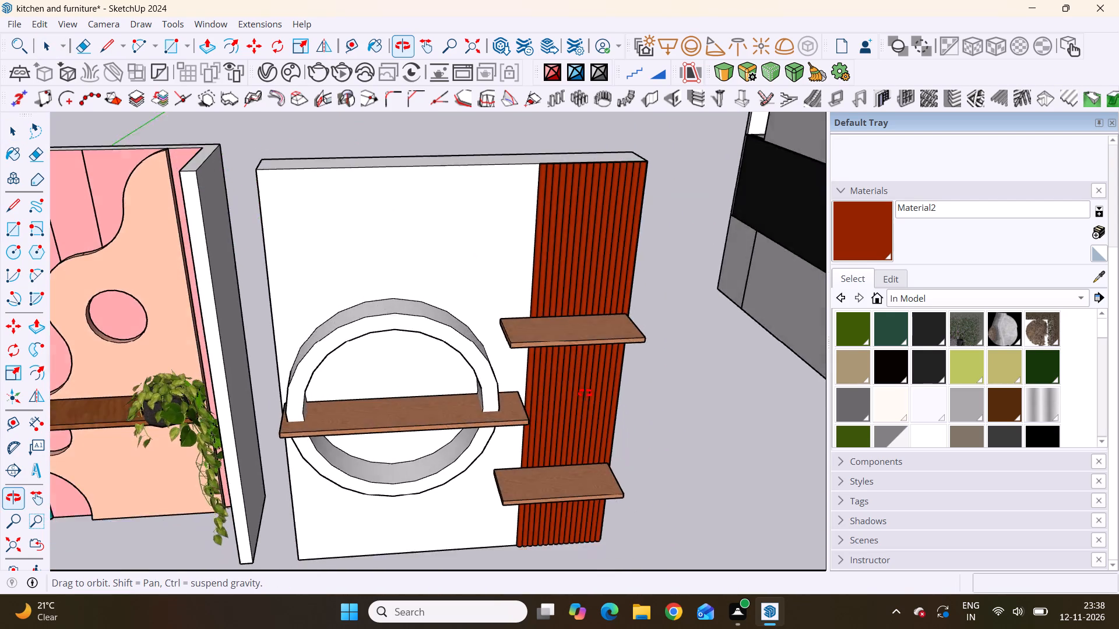
pyautogui.moveTo(585, 393); pyautogui.dragTo(608, 439, button='middle')
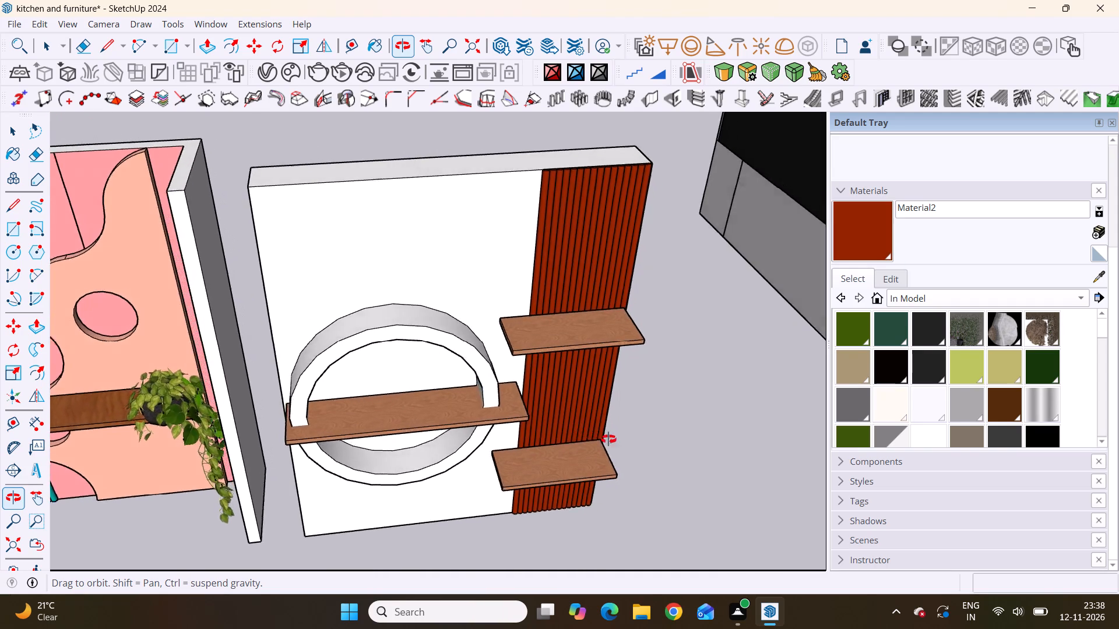
pyautogui.moveTo(608, 439); pyautogui.dragTo(555, 288, button='middle')
pyautogui.moveTo(576, 333); pyautogui.dragTo(607, 413, button='middle')
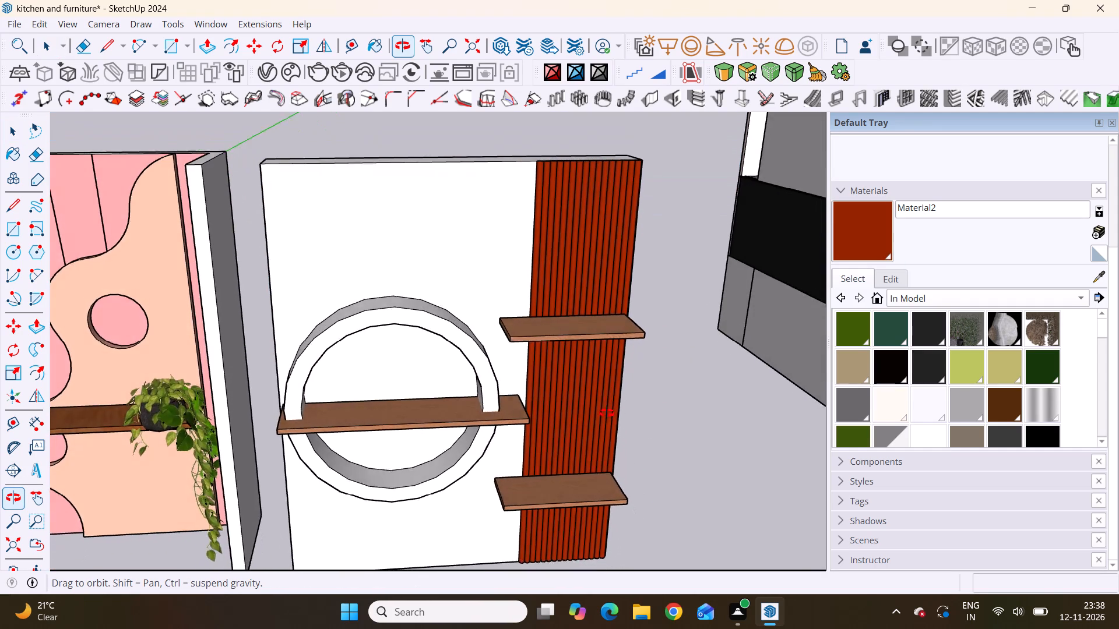
pyautogui.moveTo(607, 413); pyautogui.dragTo(607, 426, button='middle')
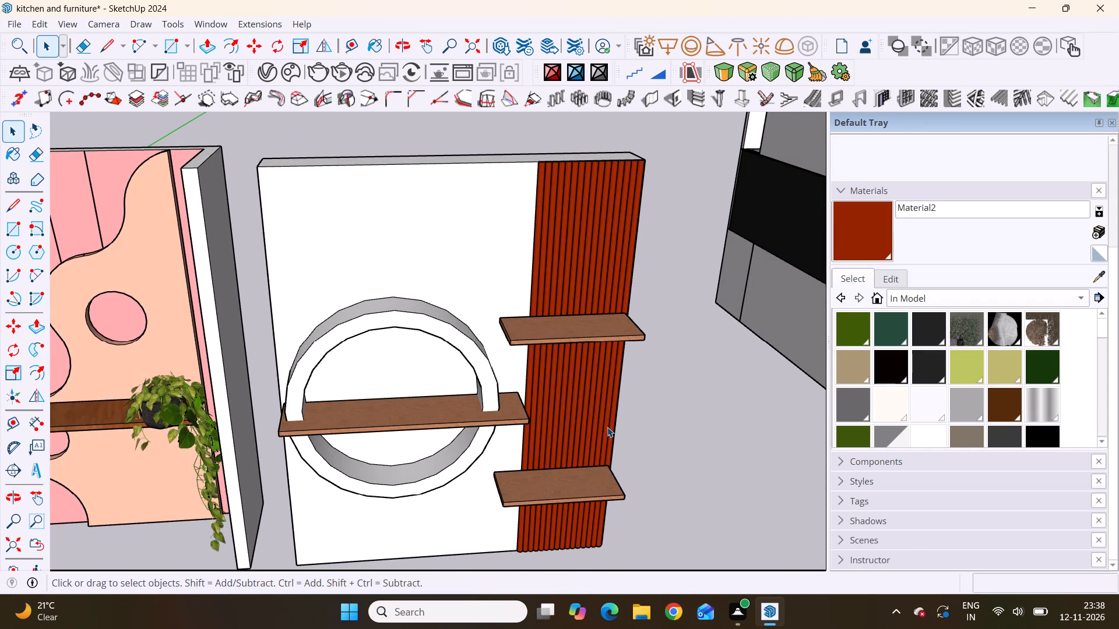
pyautogui.click(445, 329)
pyautogui.doubleClick(444, 328)
pyautogui.tripleClick(444, 328)
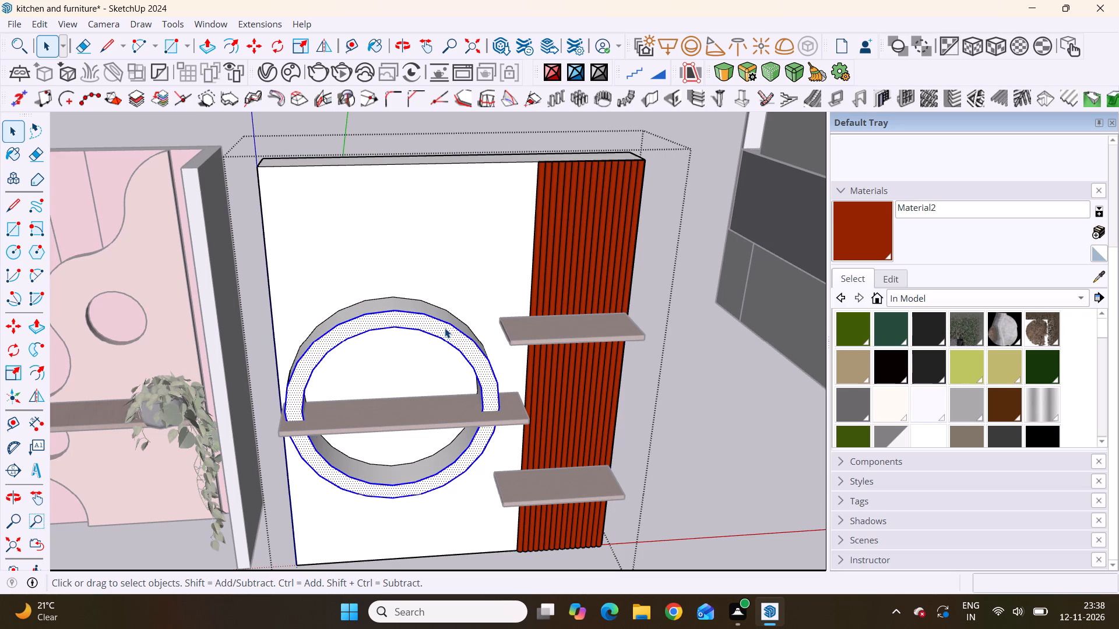
pyautogui.doubleClick(445, 328)
pyautogui.doubleClick(445, 328)
pyautogui.click(969, 367)
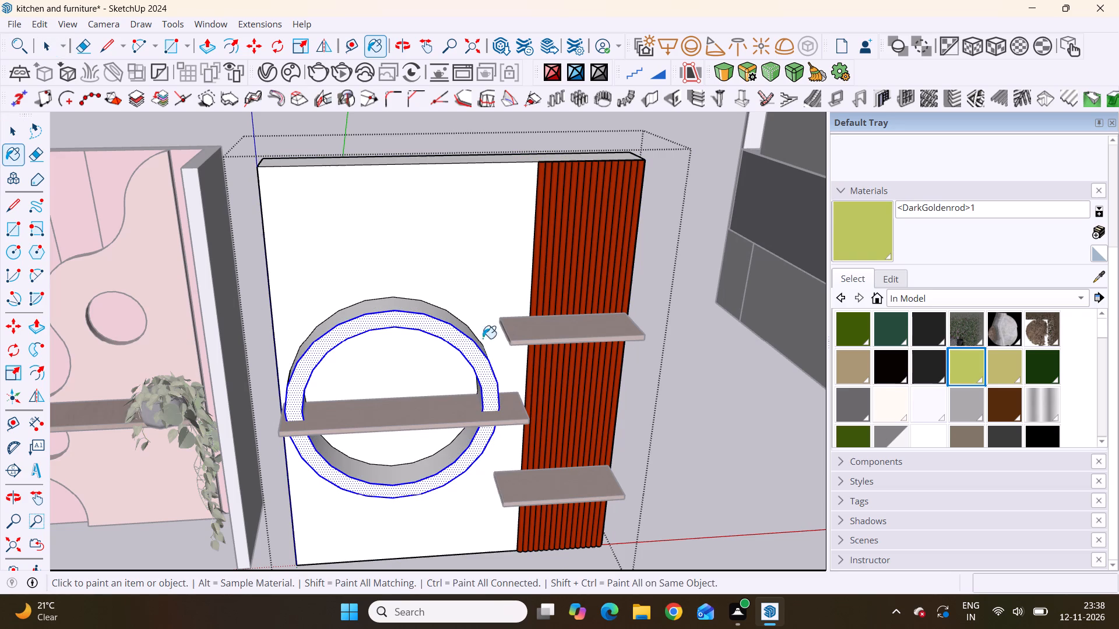
pyautogui.click(431, 331)
# Paint the ring's outer rim and inner rim surfaces with the same <DarkGoldenrod>1 material.
pyautogui.scroll(3, 450, 327)
pyautogui.moveTo(453, 342); pyautogui.dragTo(469, 430, button='middle')
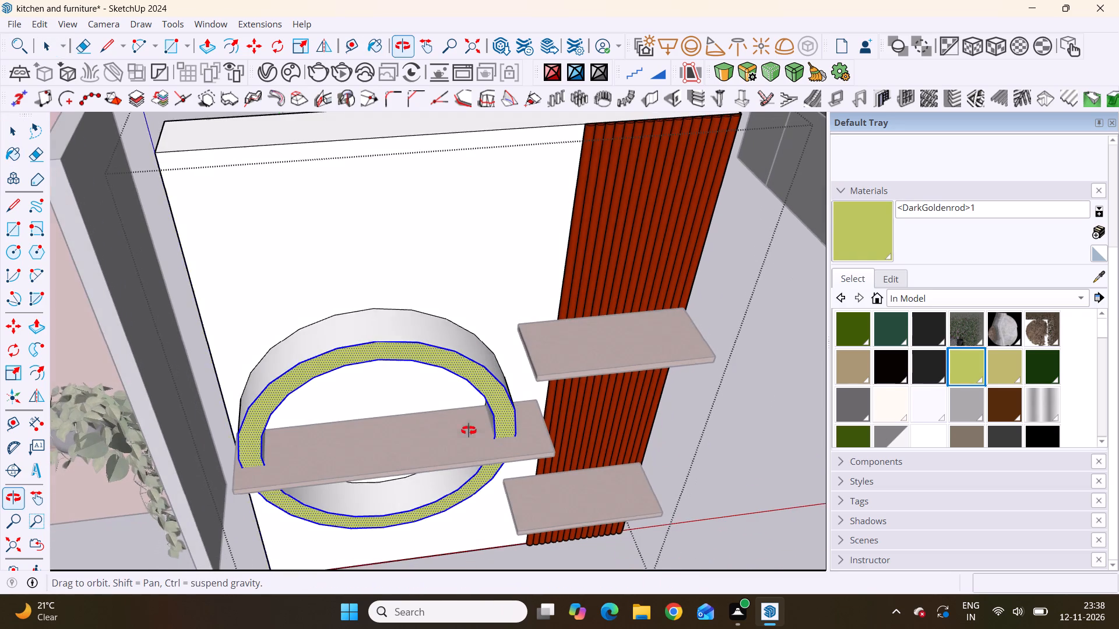
pyautogui.moveTo(469, 430); pyautogui.dragTo(469, 431, button='middle')
pyautogui.click(393, 333)
pyautogui.scroll(-7, 413, 340)
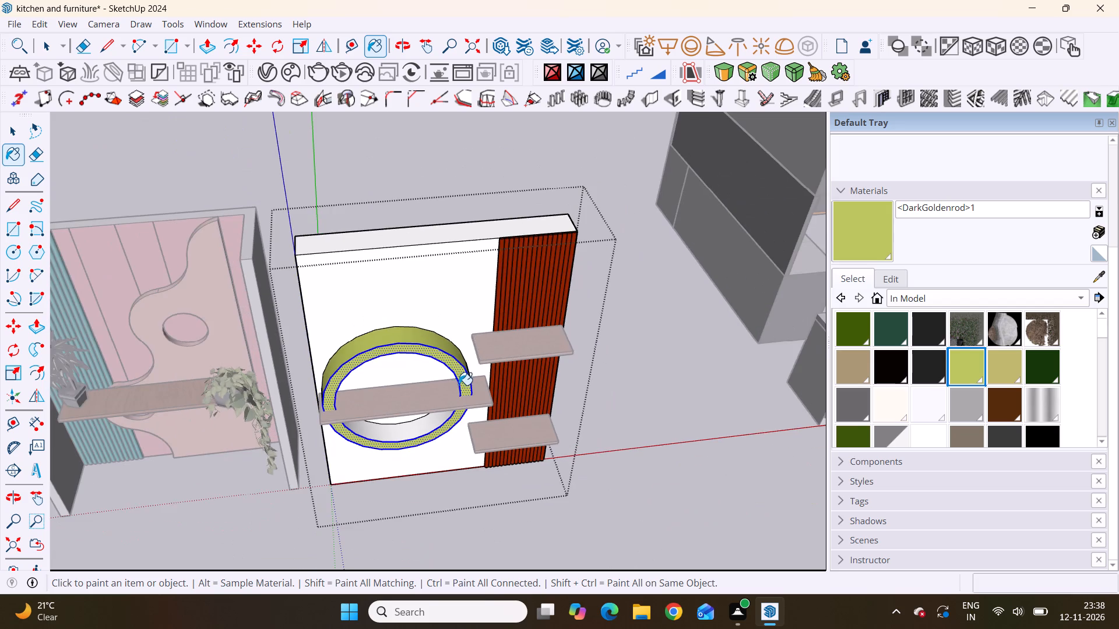
pyautogui.moveTo(453, 386); pyautogui.dragTo(606, 174, button='middle')
pyautogui.scroll(1, 418, 384)
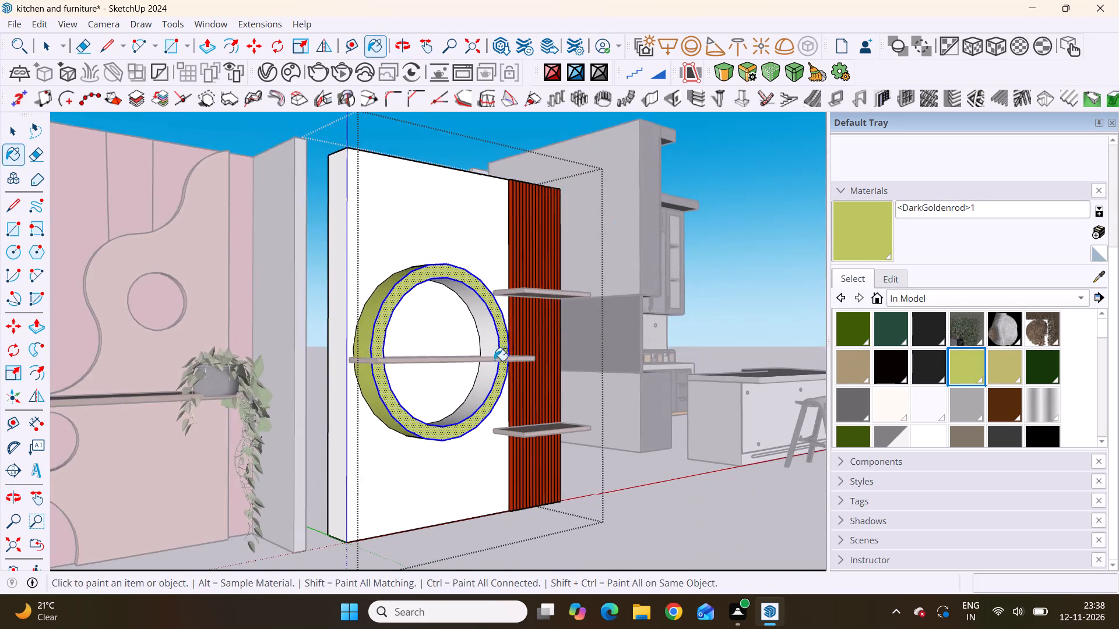
pyautogui.scroll(5, 471, 391)
pyautogui.click(484, 402)
# Close the ring panel group and examine the recoloured ring beside the wave panel from several angles.
pyautogui.scroll(-8, 446, 385)
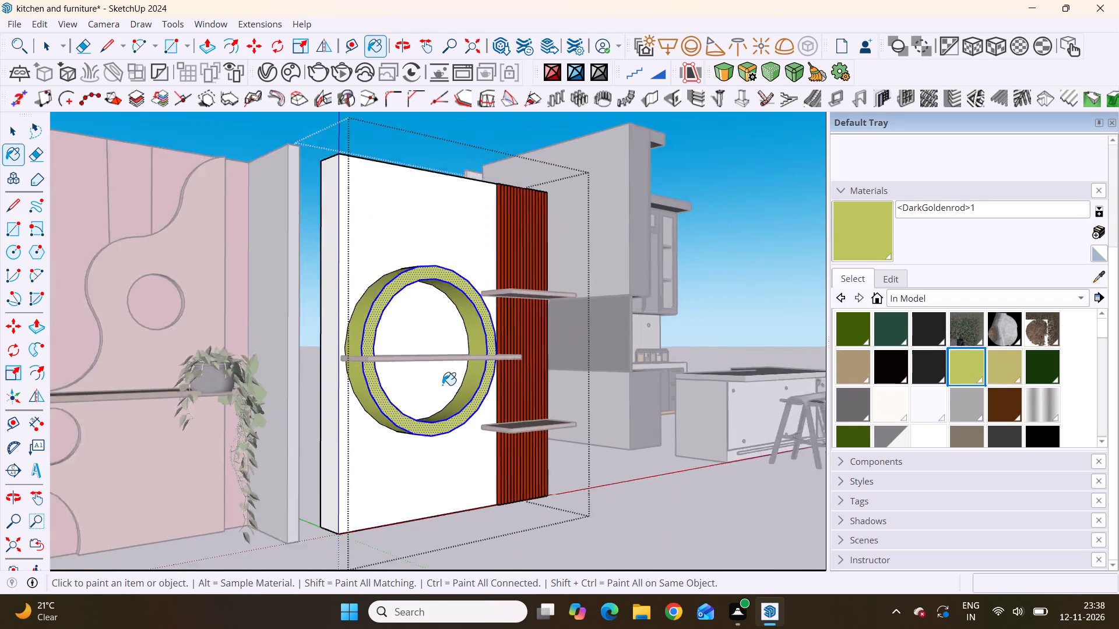
pyautogui.scroll(-4, 442, 385)
pyautogui.moveTo(390, 344); pyautogui.dragTo(630, 496, button='middle')
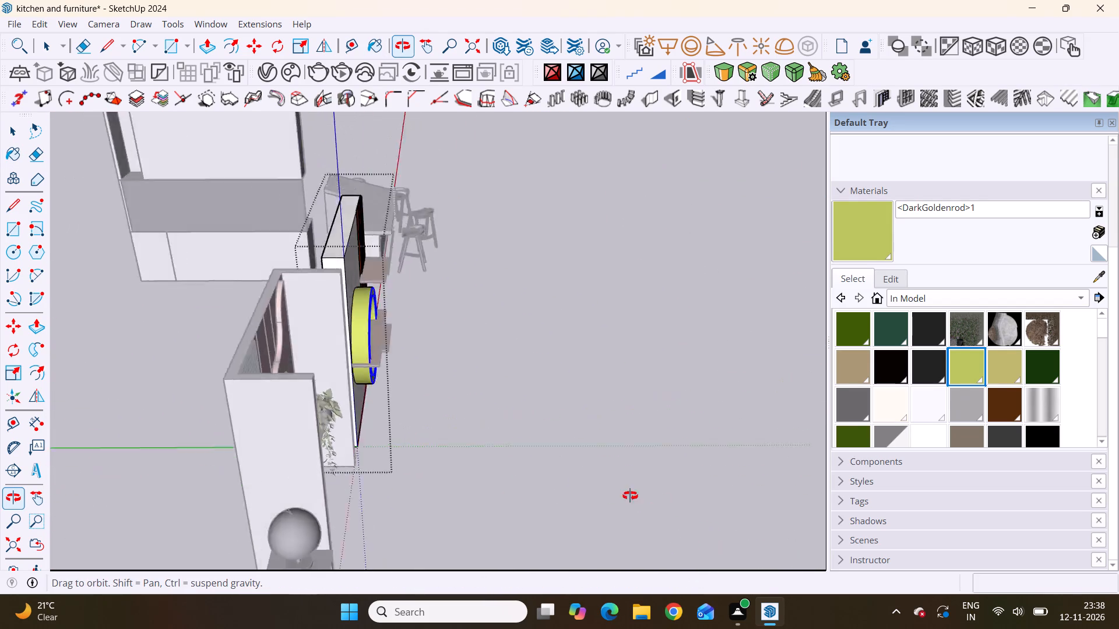
pyautogui.moveTo(630, 496); pyautogui.dragTo(239, 528, button='middle')
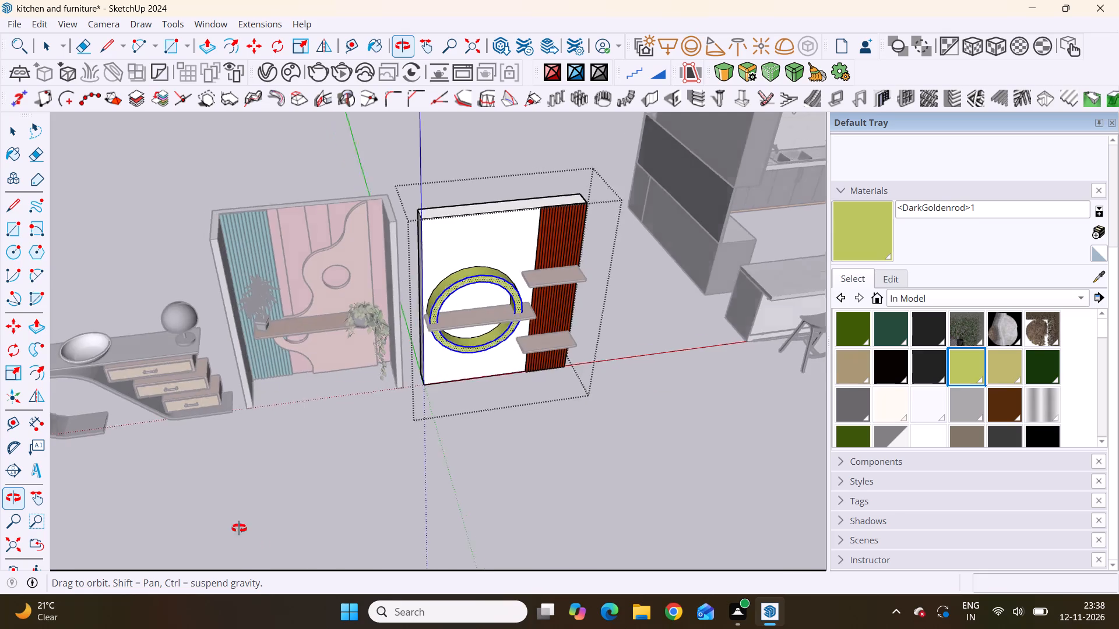
pyautogui.moveTo(239, 528); pyautogui.dragTo(192, 396, button='middle')
pyautogui.scroll(-3, 252, 432)
pyautogui.scroll(4, 448, 394)
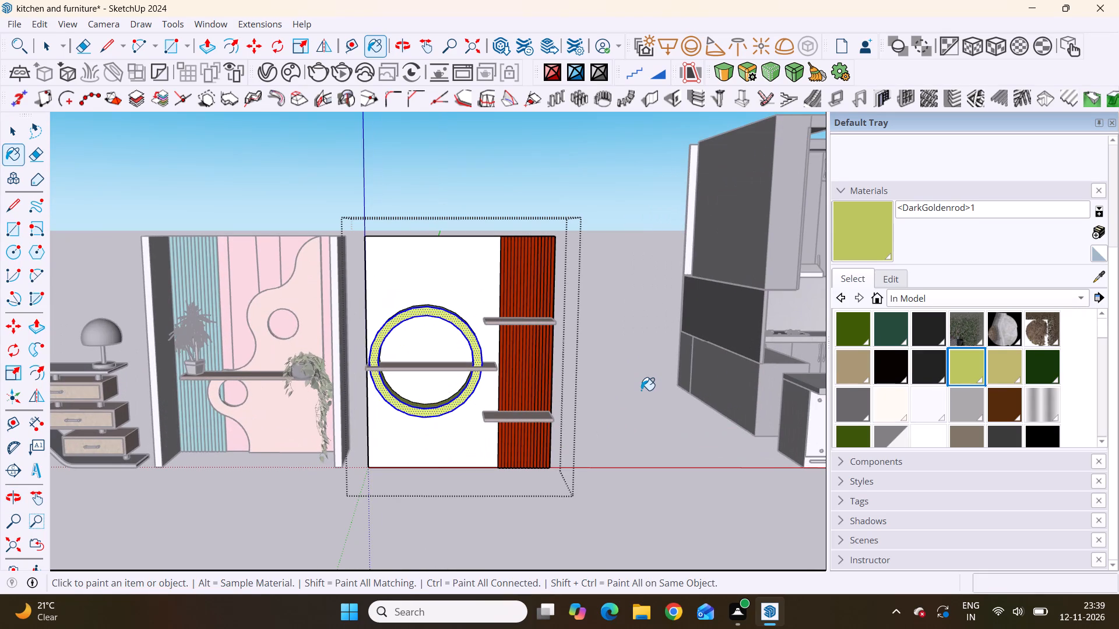
pyautogui.press('space')
pyautogui.press('space')
pyautogui.click(629, 370)
pyautogui.scroll(-3, 586, 388)
pyautogui.moveTo(477, 373); pyautogui.dragTo(540, 461, button='middle')
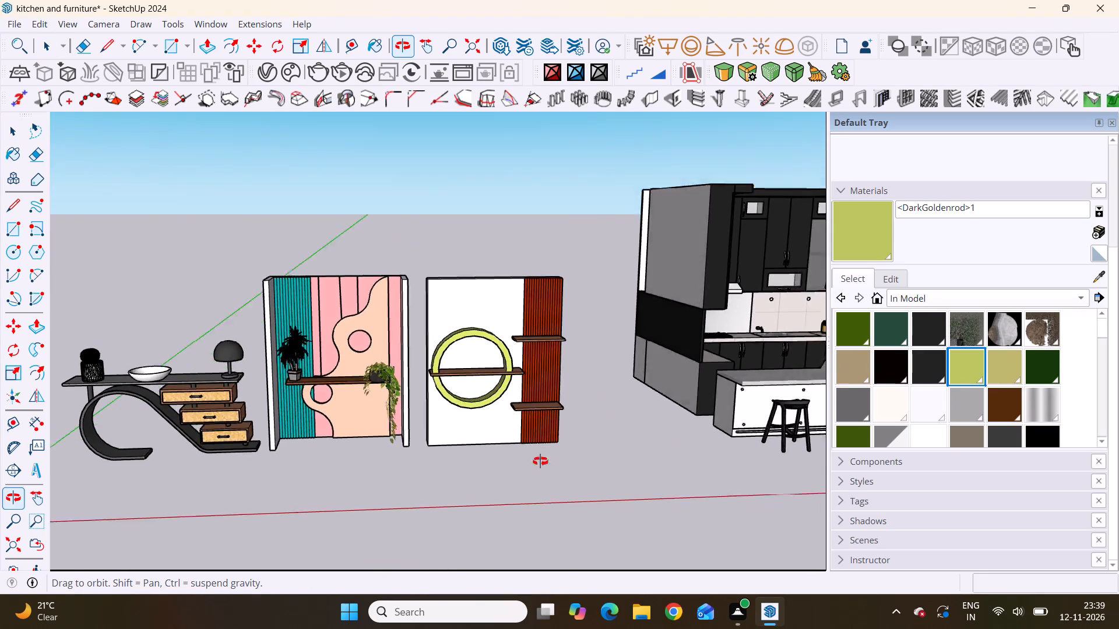
pyautogui.moveTo(540, 461); pyautogui.dragTo(585, 535, button='middle')
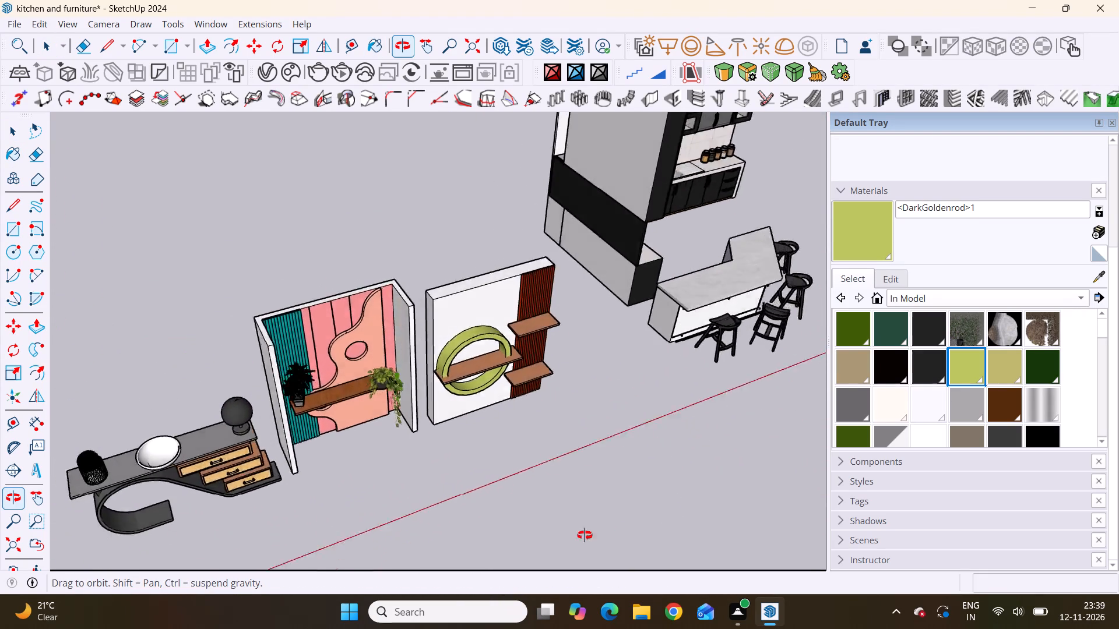
pyautogui.moveTo(585, 535); pyautogui.dragTo(479, 396, button='middle')
pyautogui.scroll(4, 474, 396)
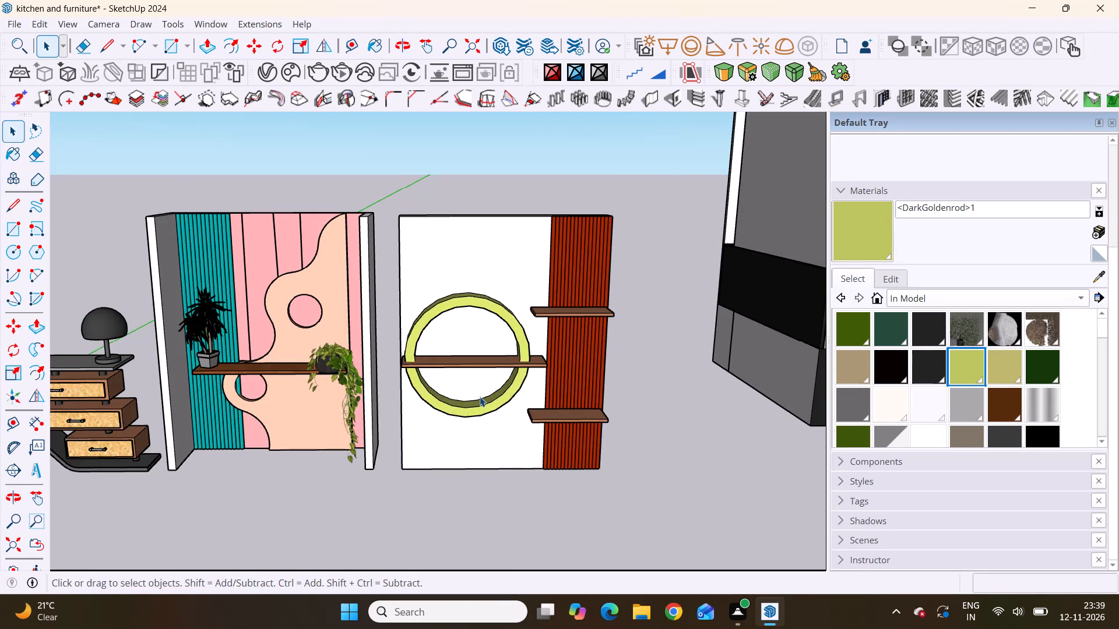
# Look through the model's materials and paint the long shelf across the ring with Color M05 from the Colors collection.
pyautogui.scroll(-4, 480, 397)
pyautogui.click(477, 372)
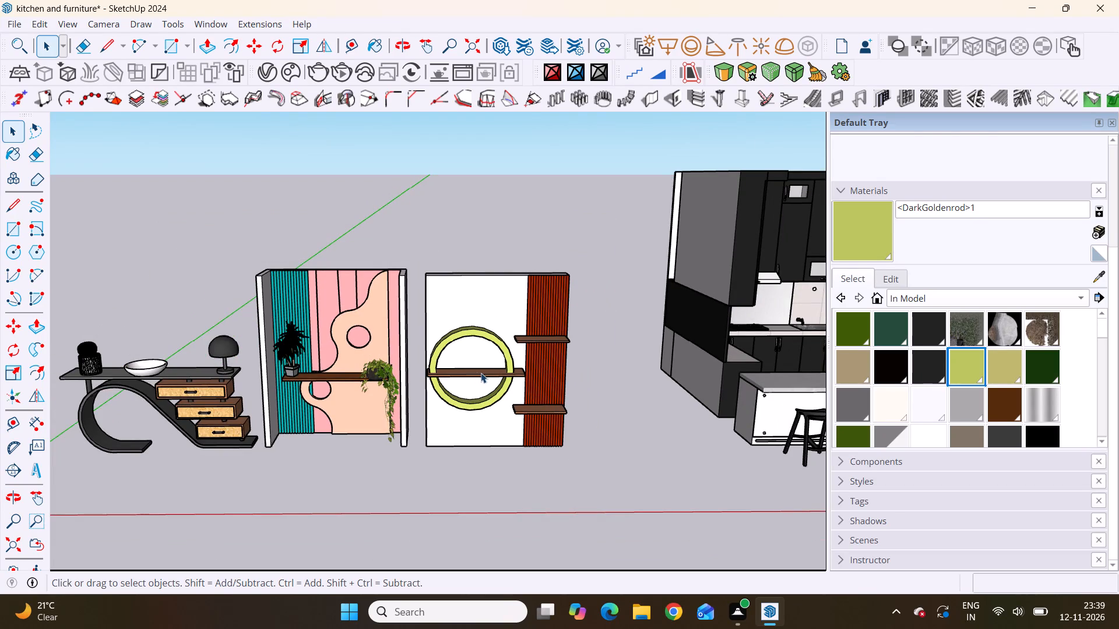
pyautogui.scroll(5, 494, 376)
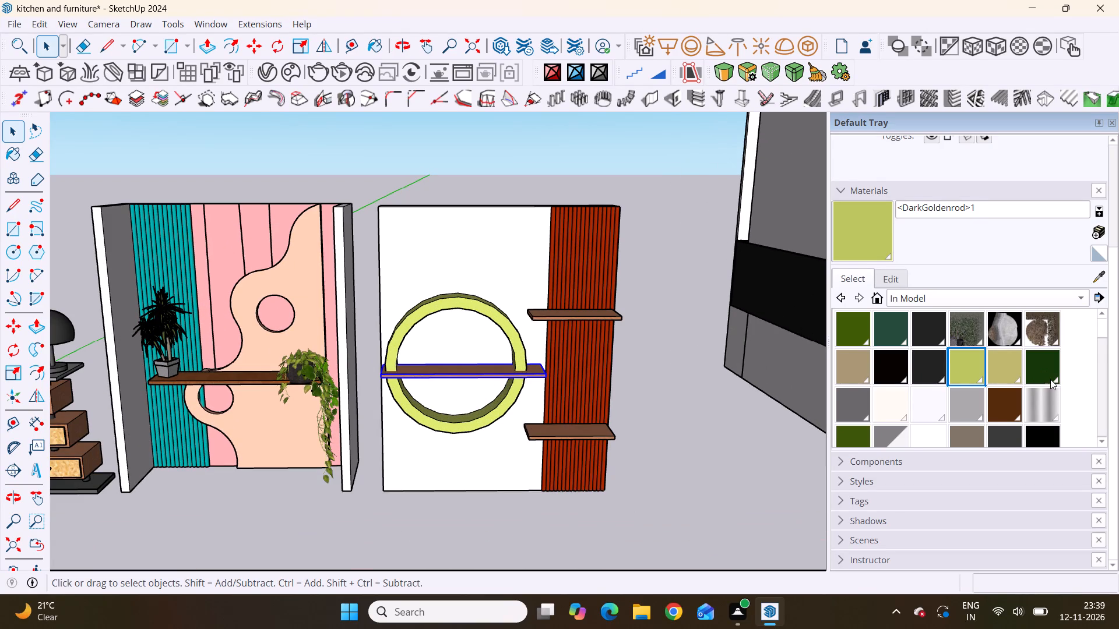
pyautogui.scroll(-4, 1050, 379)
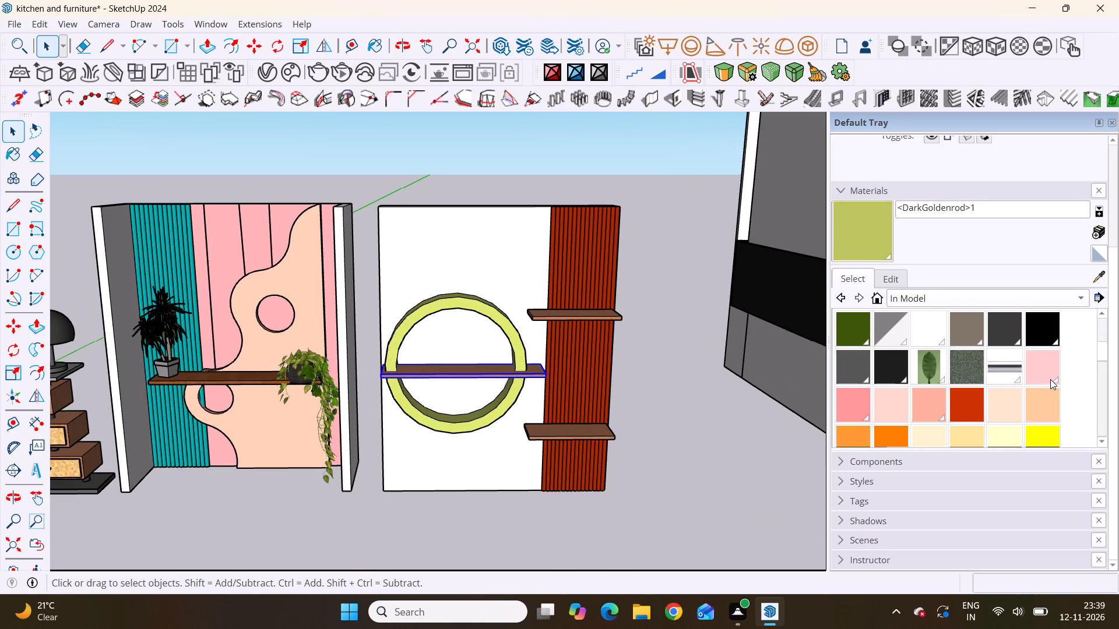
pyautogui.scroll(-7, 1050, 379)
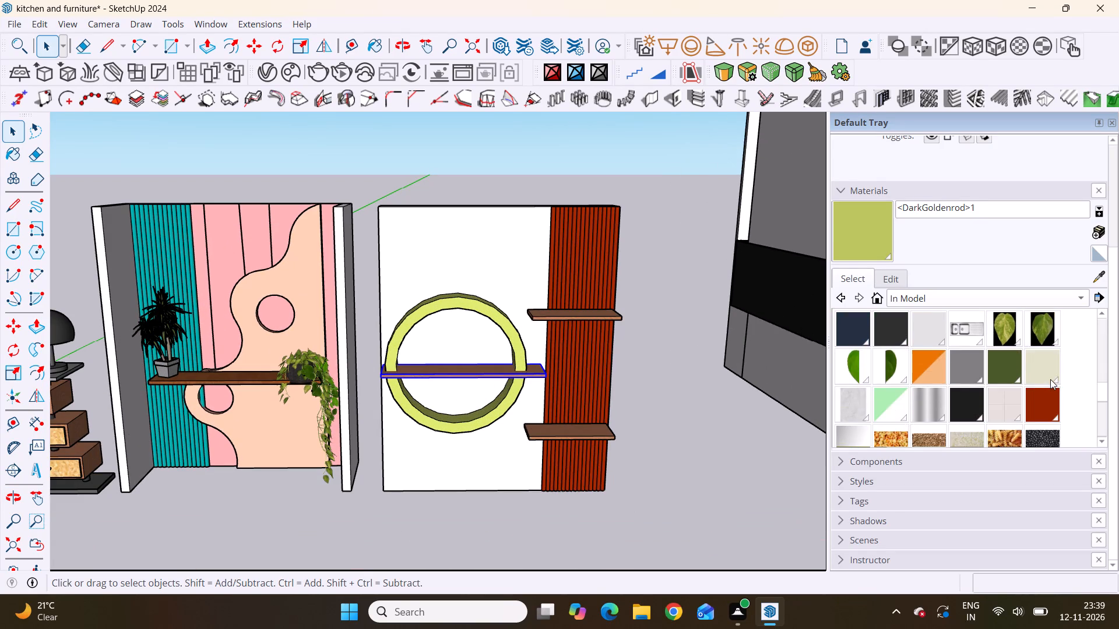
pyautogui.scroll(-5, 1050, 379)
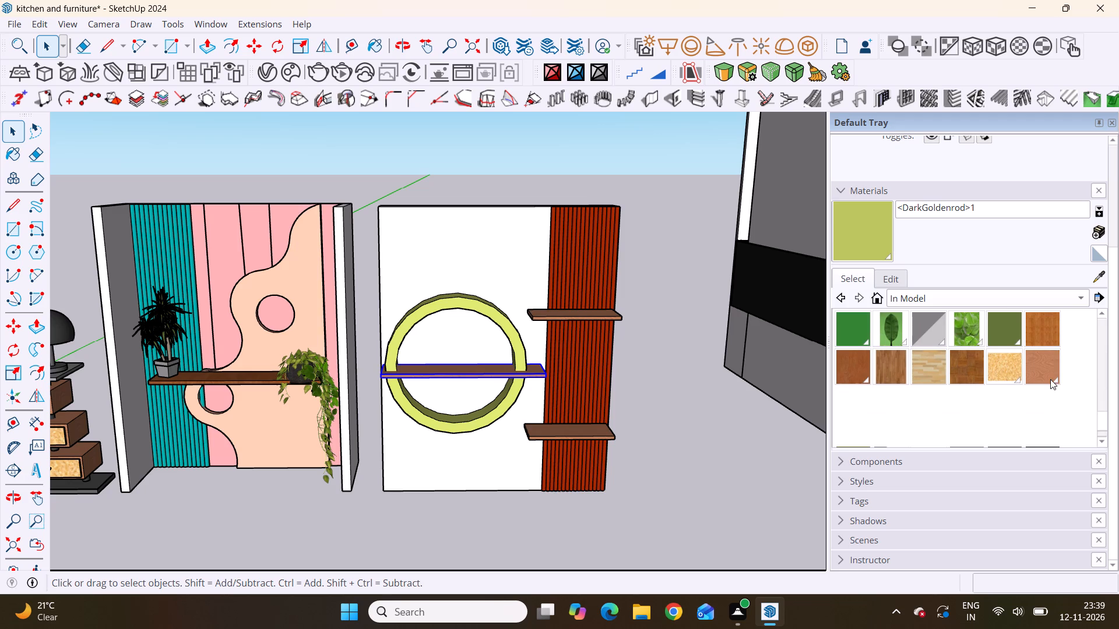
pyautogui.scroll(3, 1050, 379)
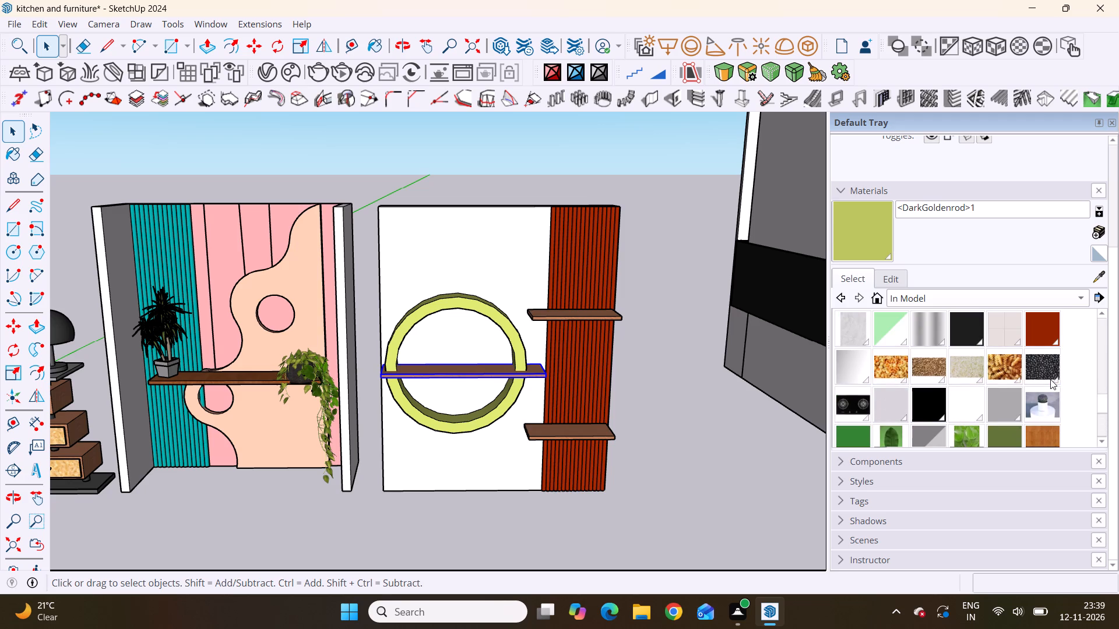
pyautogui.scroll(8, 1050, 379)
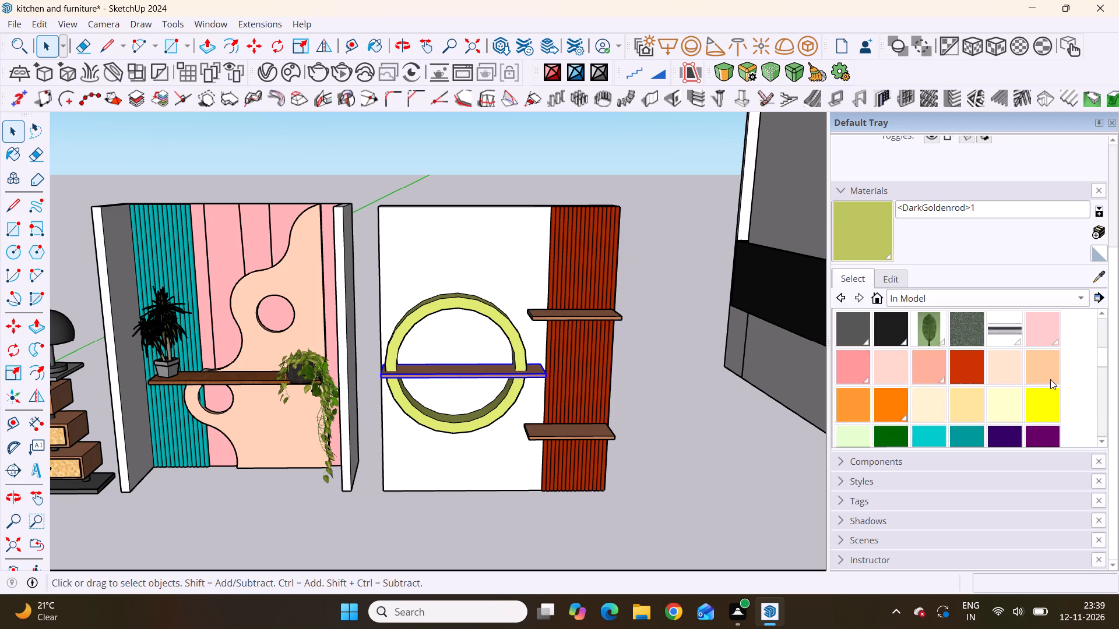
pyautogui.scroll(9, 1050, 379)
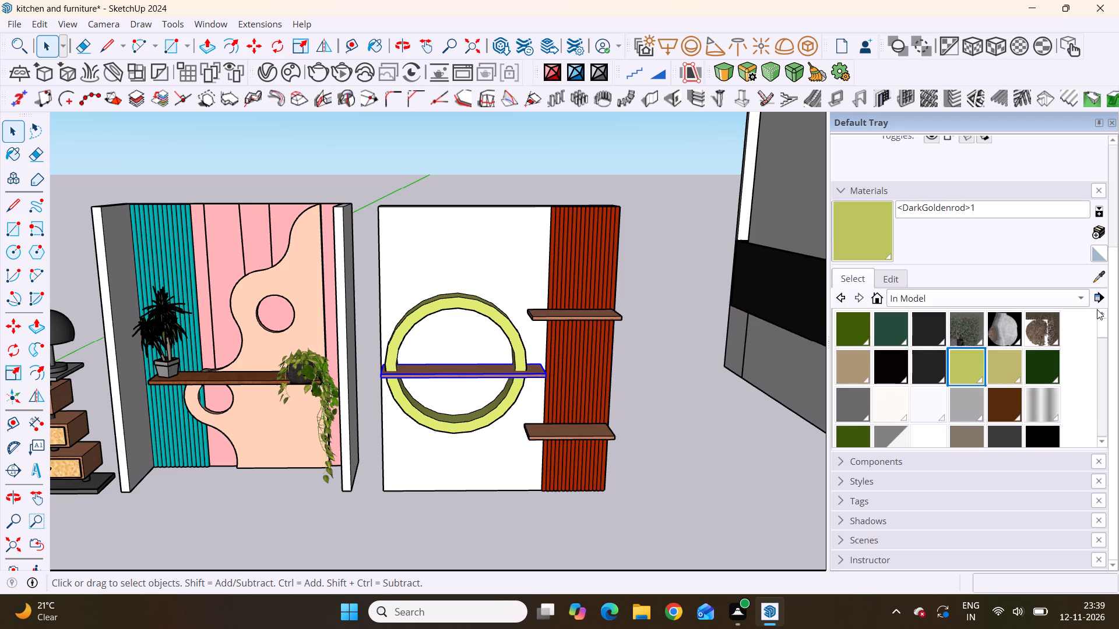
pyautogui.click(1083, 301)
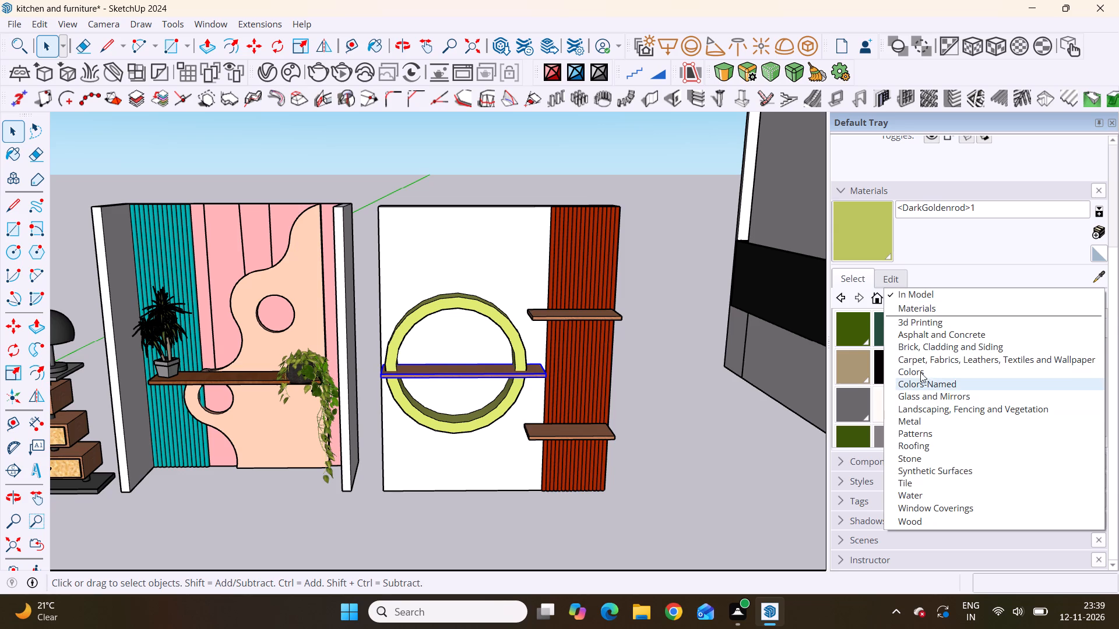
pyautogui.click(935, 372)
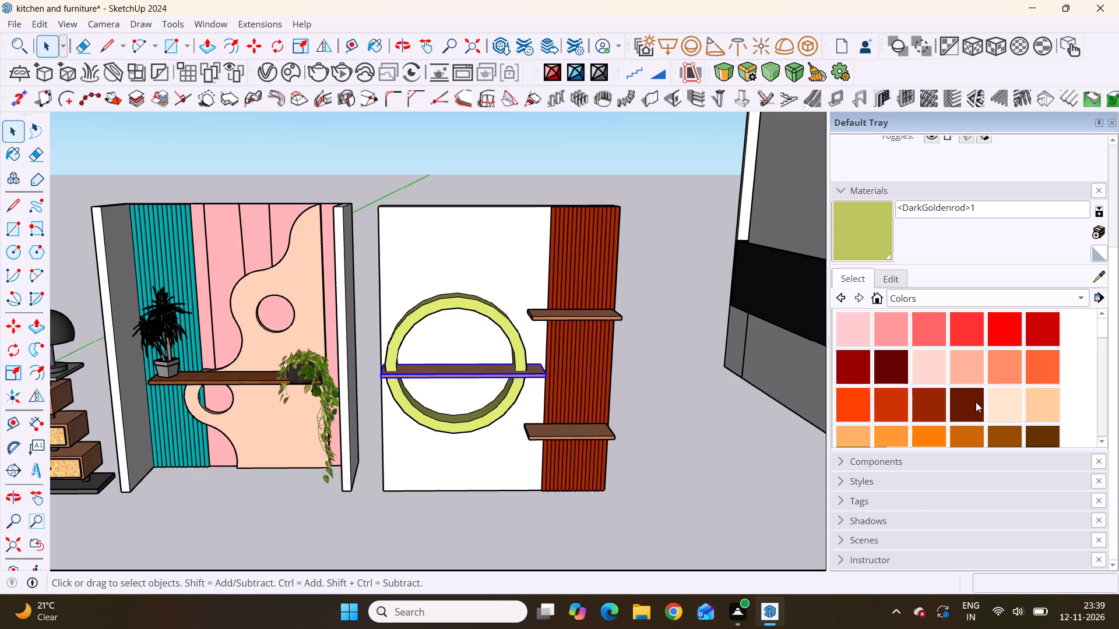
pyautogui.scroll(-18, 976, 402)
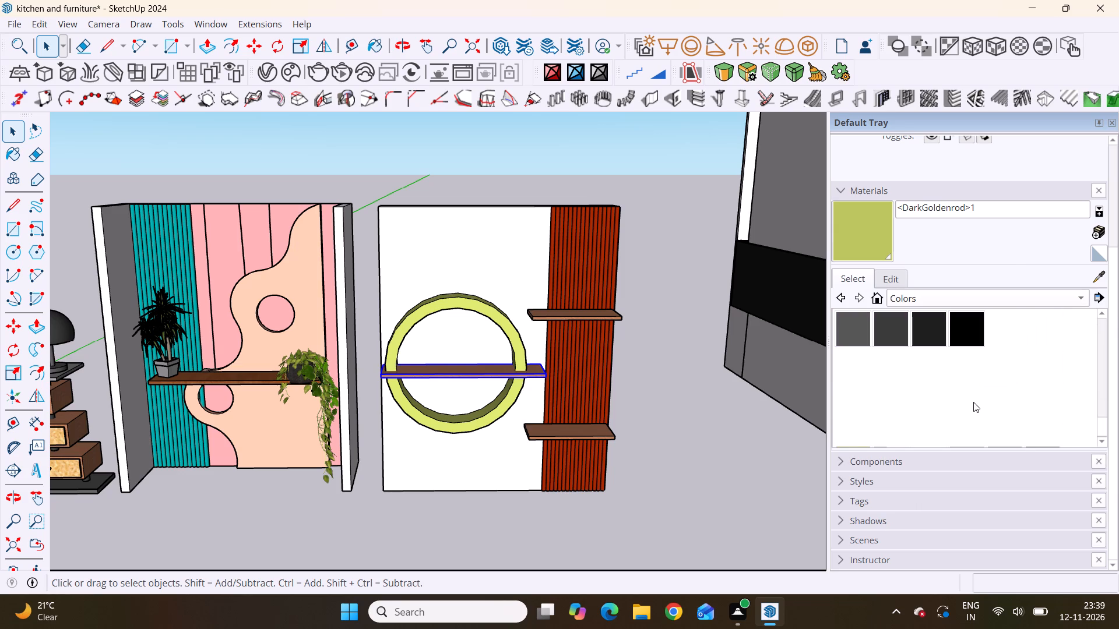
pyautogui.scroll(2, 968, 400)
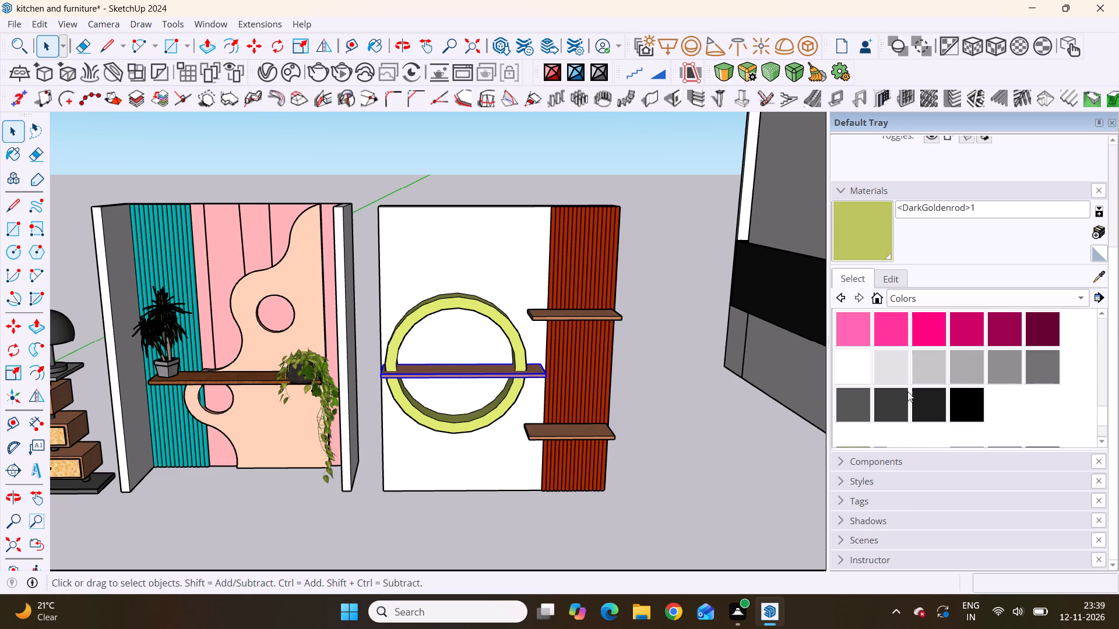
pyautogui.click(1040, 380)
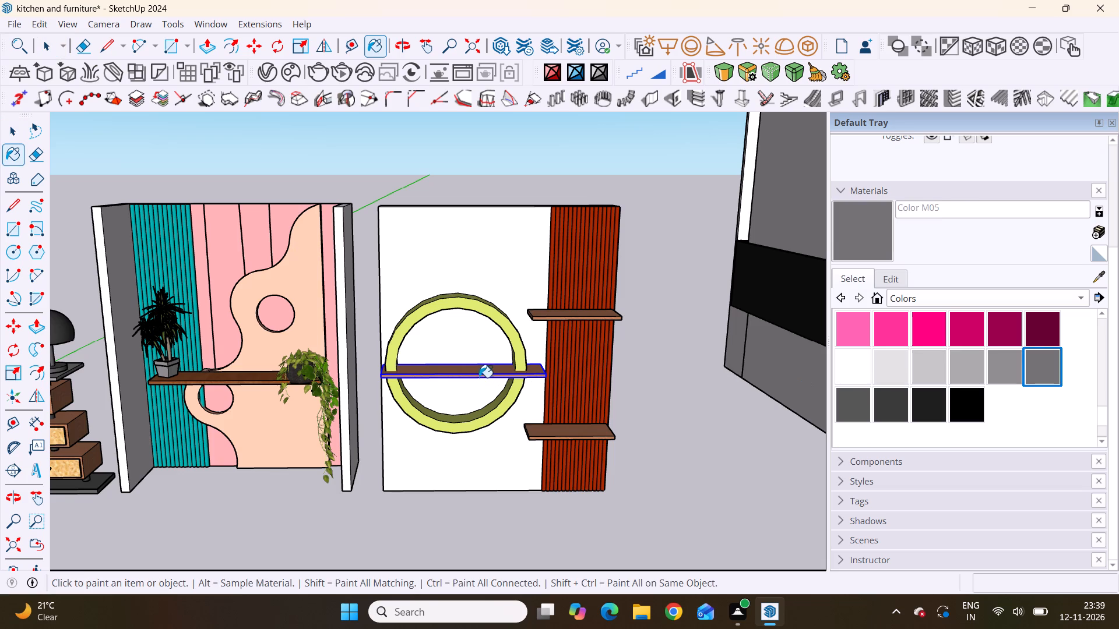
pyautogui.click(478, 374)
pyautogui.click(479, 377)
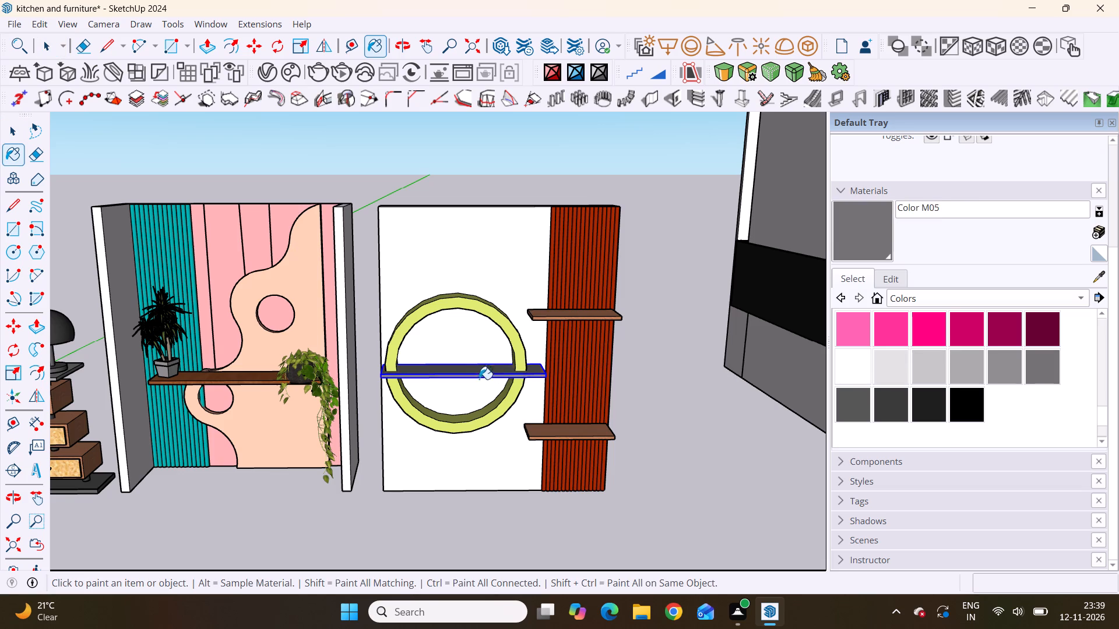
# Paint the upper and lower short shelves over the brownish-red flutes with Color M05.
pyautogui.scroll(4, 497, 381)
pyautogui.click(635, 280)
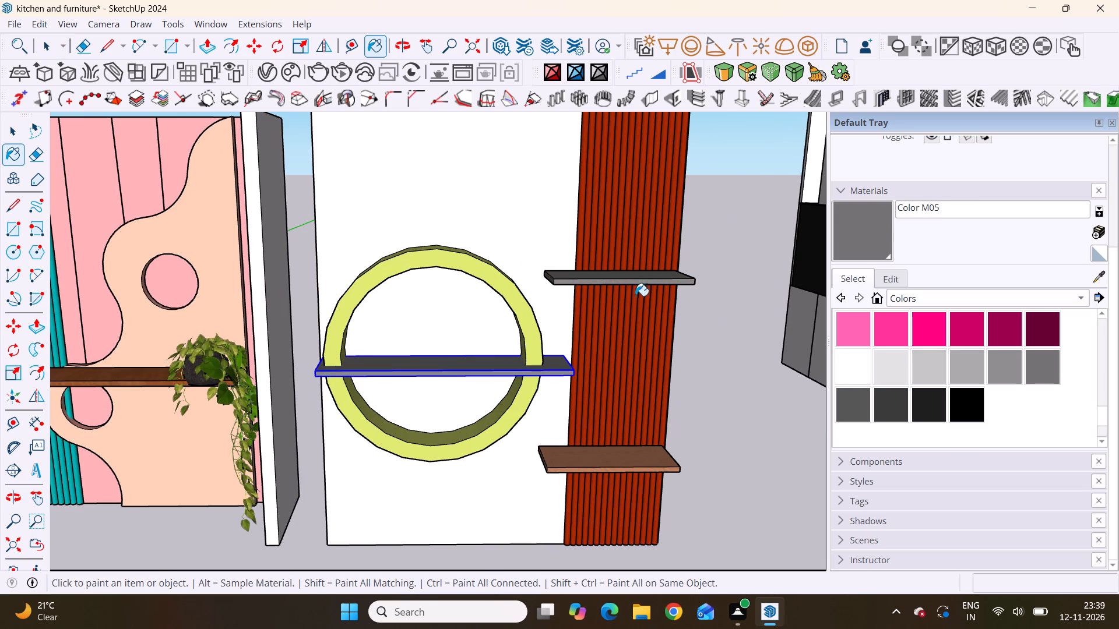
pyautogui.click(606, 467)
pyautogui.scroll(-6, 439, 434)
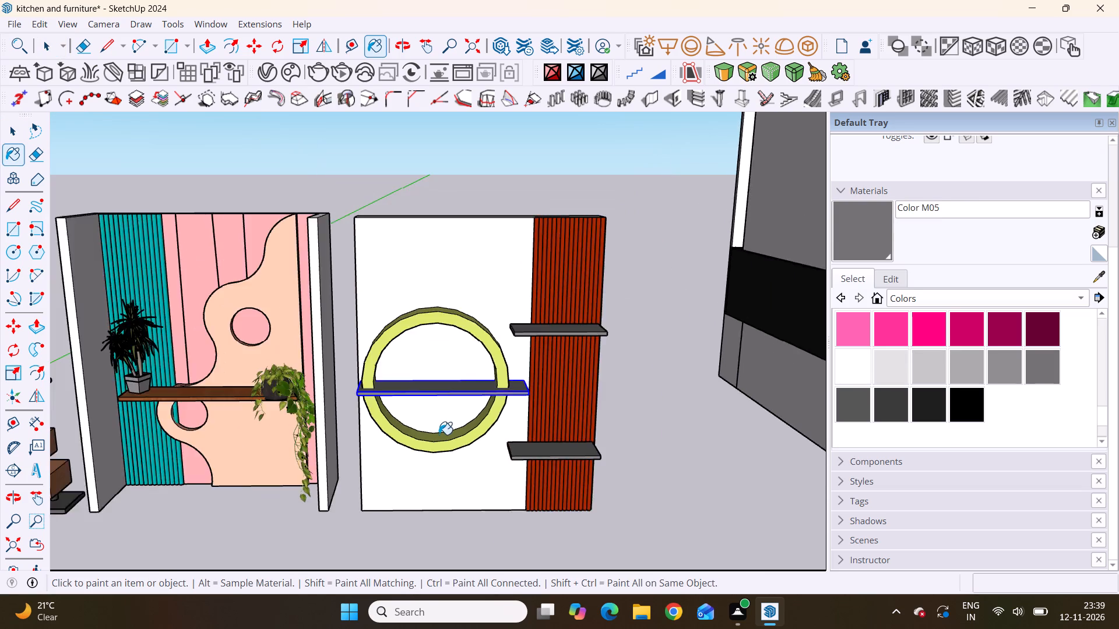
pyautogui.scroll(-2, 439, 434)
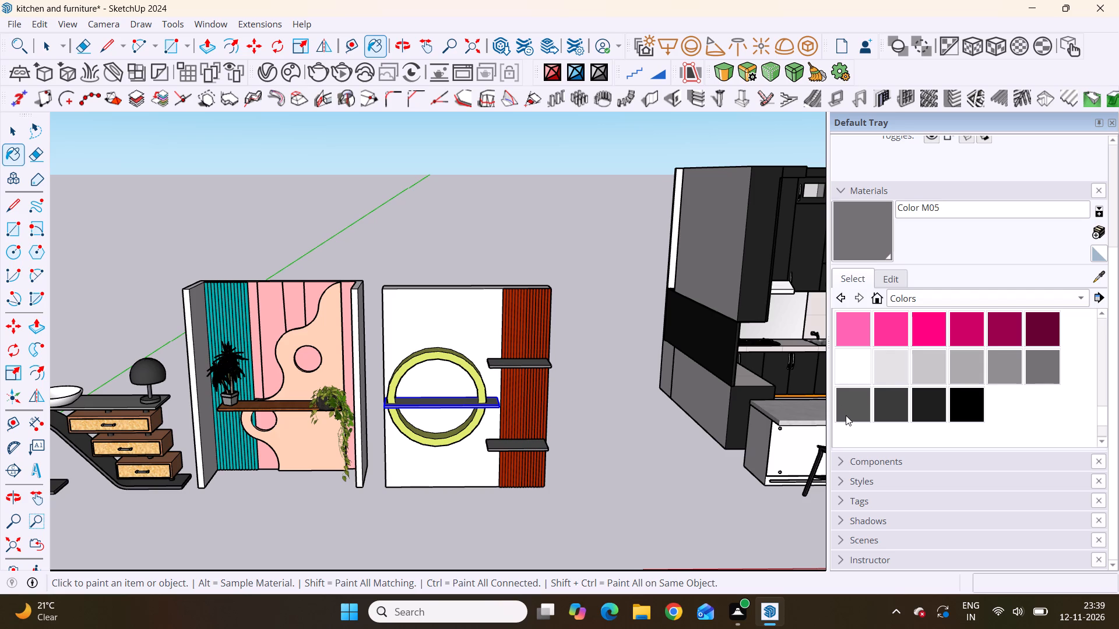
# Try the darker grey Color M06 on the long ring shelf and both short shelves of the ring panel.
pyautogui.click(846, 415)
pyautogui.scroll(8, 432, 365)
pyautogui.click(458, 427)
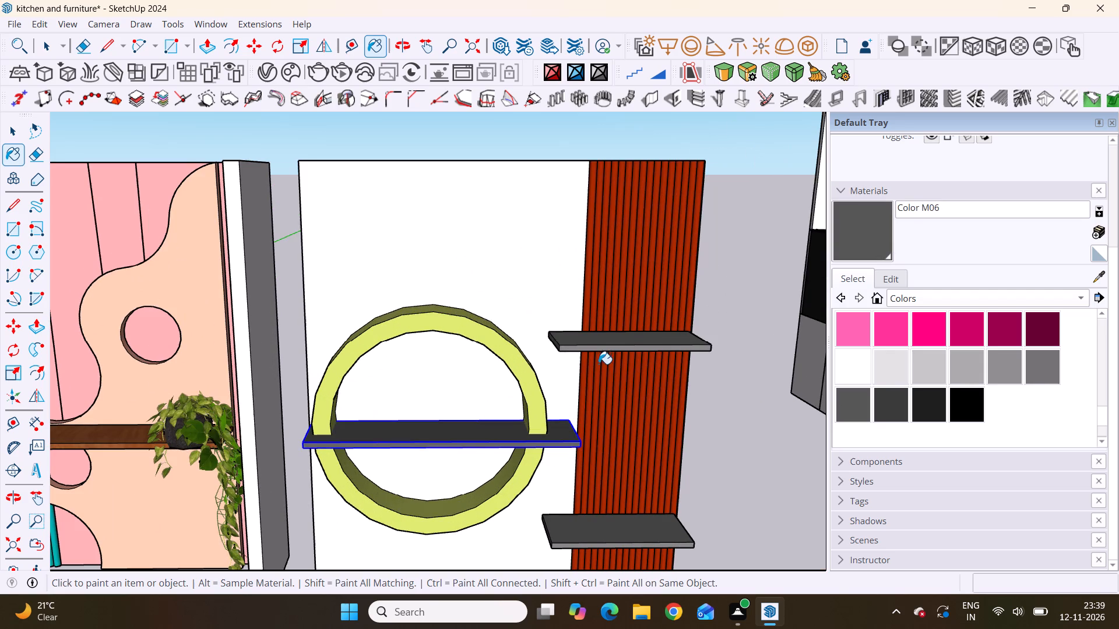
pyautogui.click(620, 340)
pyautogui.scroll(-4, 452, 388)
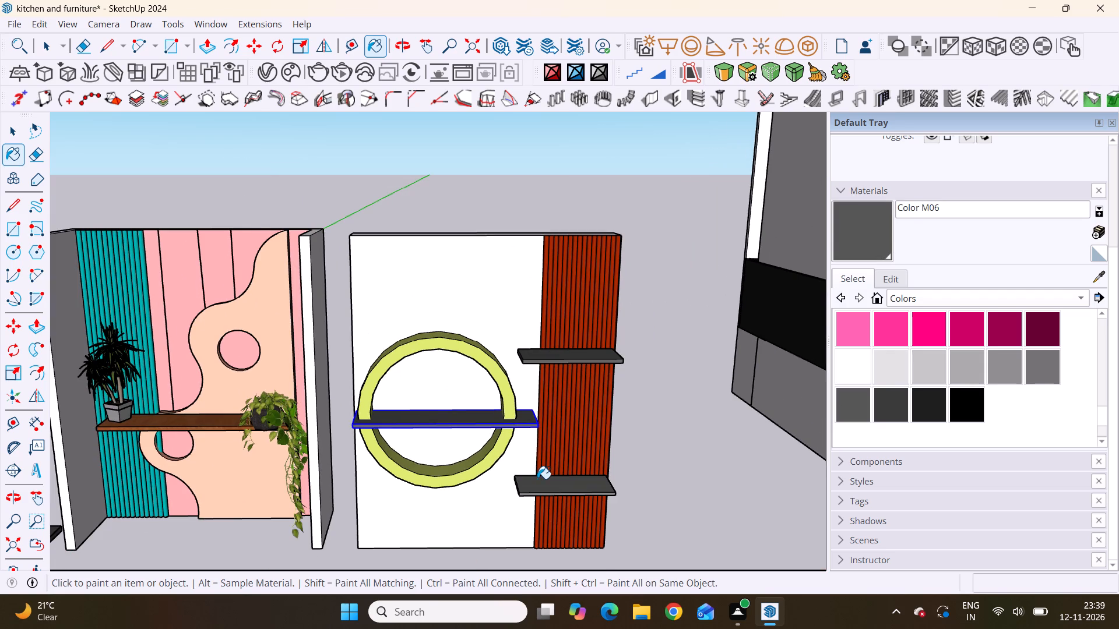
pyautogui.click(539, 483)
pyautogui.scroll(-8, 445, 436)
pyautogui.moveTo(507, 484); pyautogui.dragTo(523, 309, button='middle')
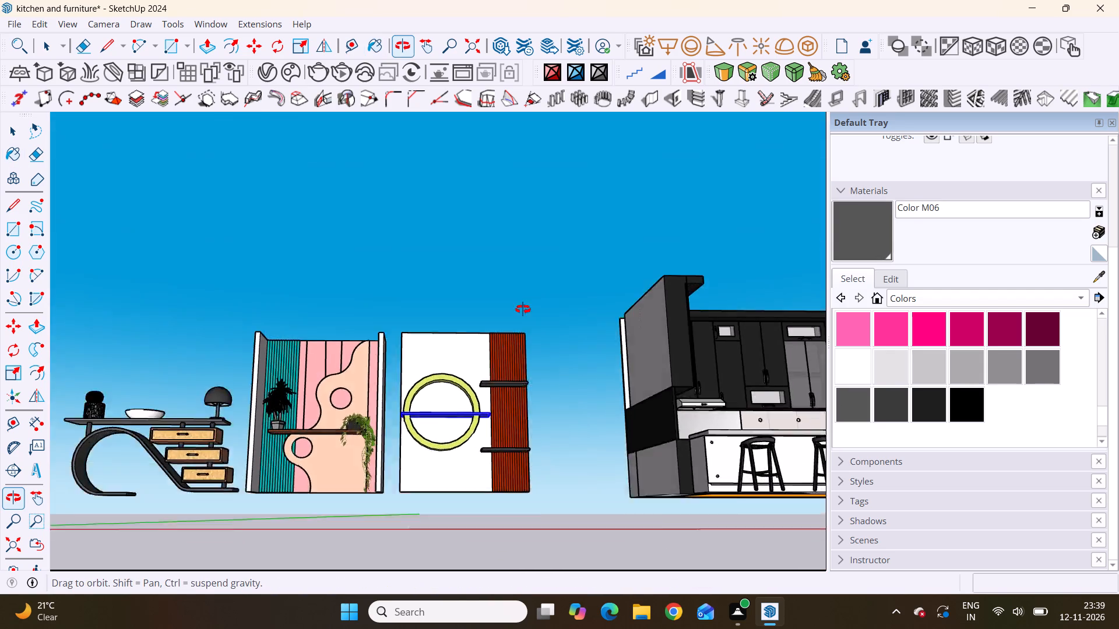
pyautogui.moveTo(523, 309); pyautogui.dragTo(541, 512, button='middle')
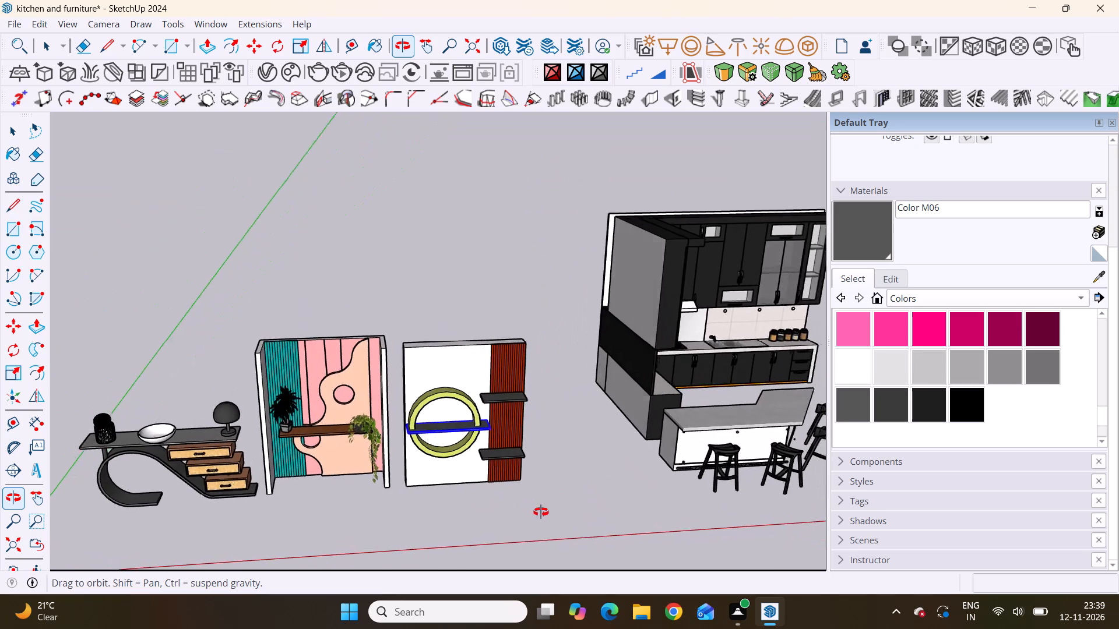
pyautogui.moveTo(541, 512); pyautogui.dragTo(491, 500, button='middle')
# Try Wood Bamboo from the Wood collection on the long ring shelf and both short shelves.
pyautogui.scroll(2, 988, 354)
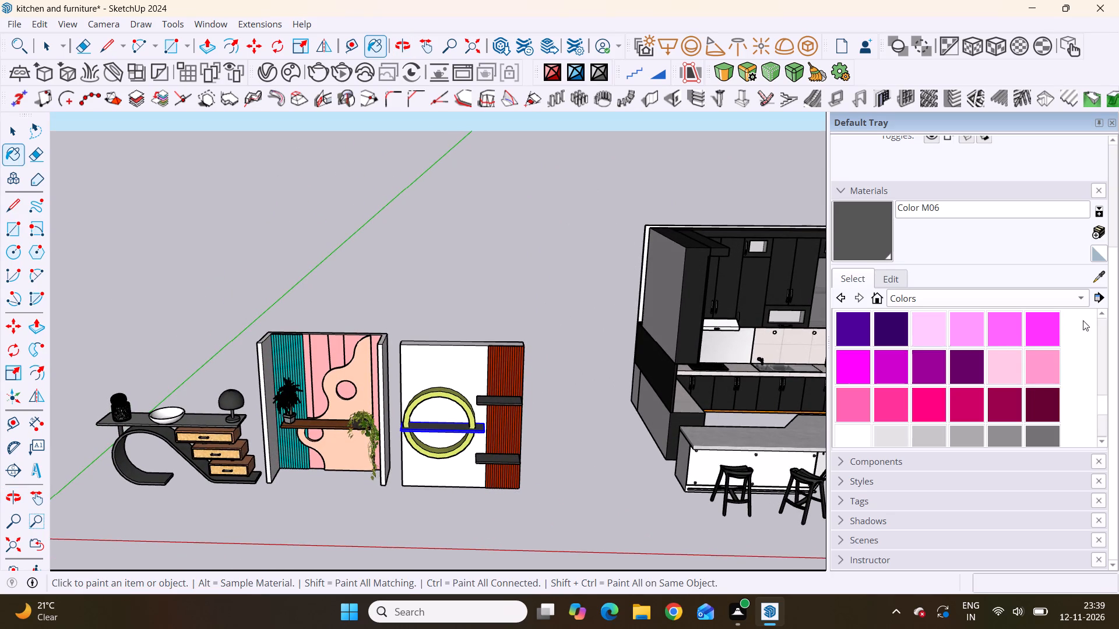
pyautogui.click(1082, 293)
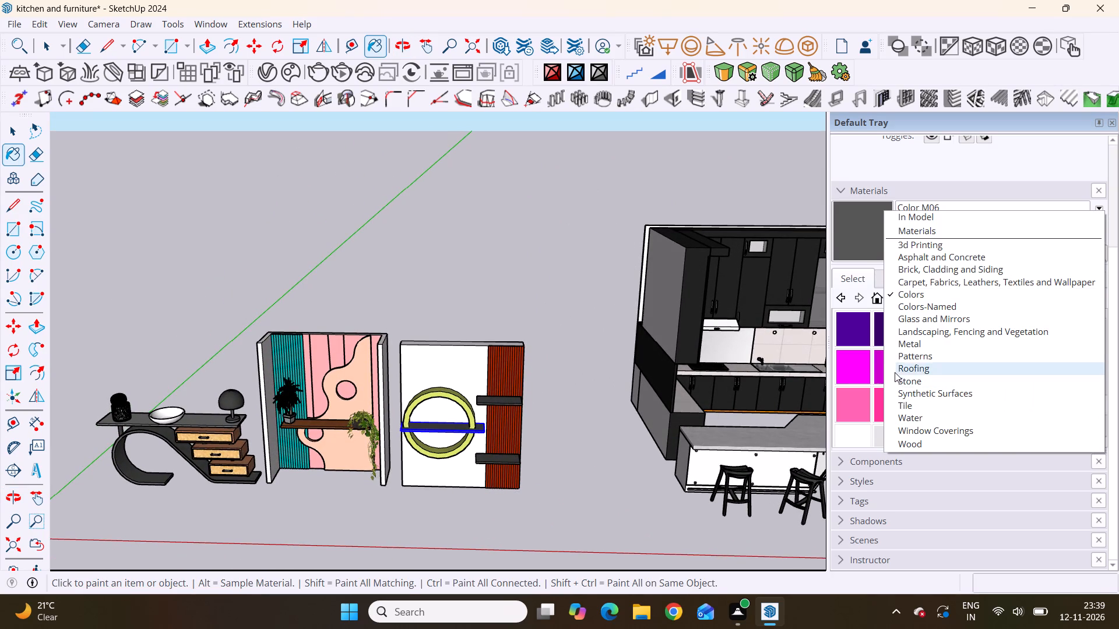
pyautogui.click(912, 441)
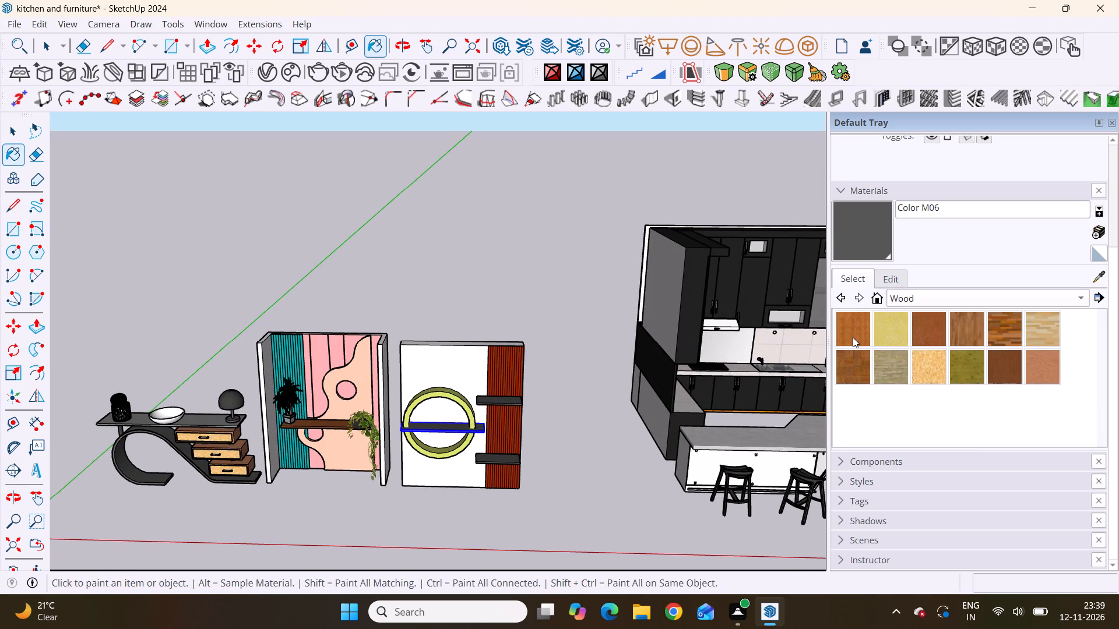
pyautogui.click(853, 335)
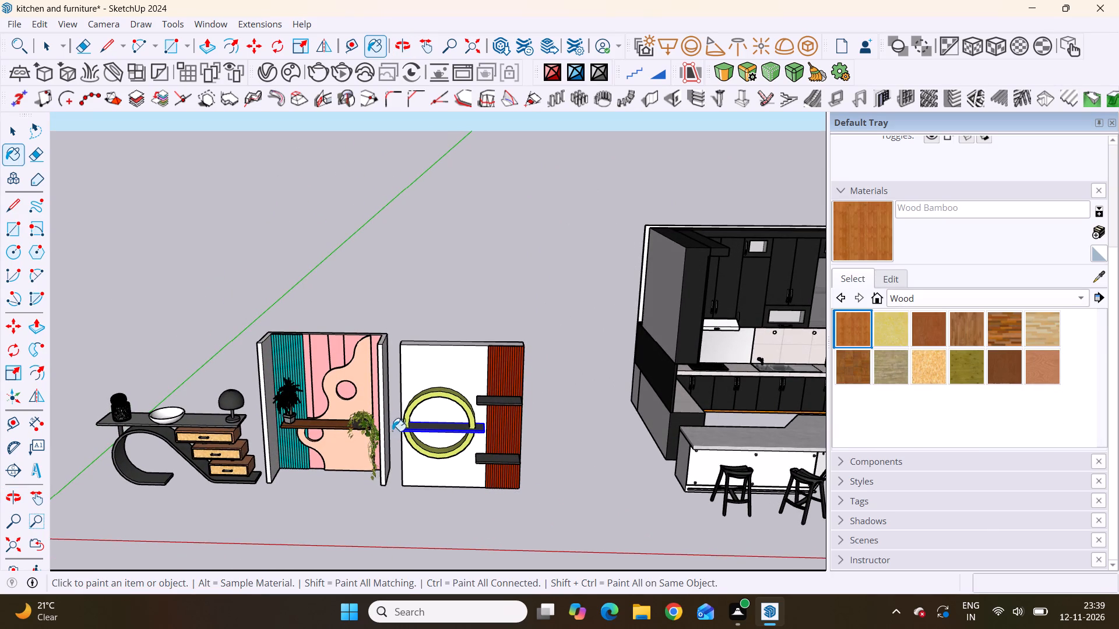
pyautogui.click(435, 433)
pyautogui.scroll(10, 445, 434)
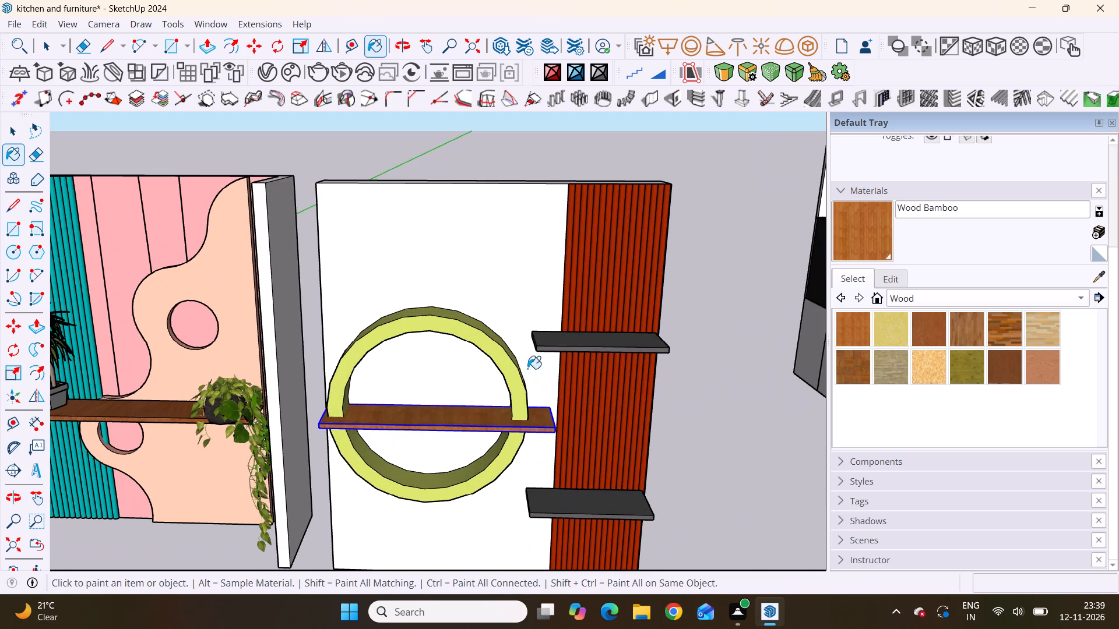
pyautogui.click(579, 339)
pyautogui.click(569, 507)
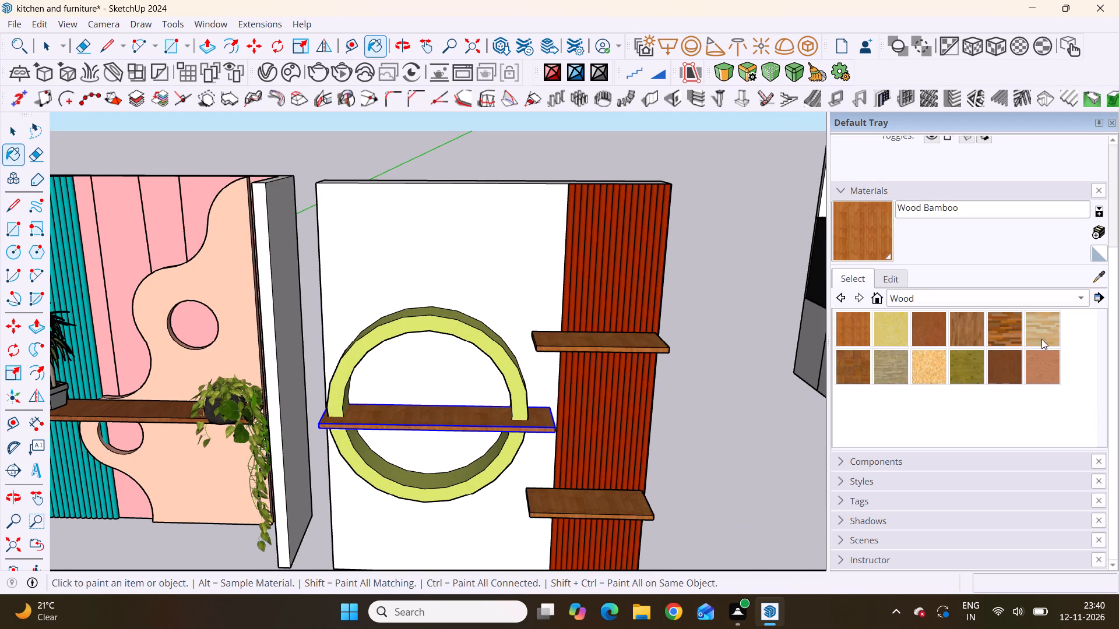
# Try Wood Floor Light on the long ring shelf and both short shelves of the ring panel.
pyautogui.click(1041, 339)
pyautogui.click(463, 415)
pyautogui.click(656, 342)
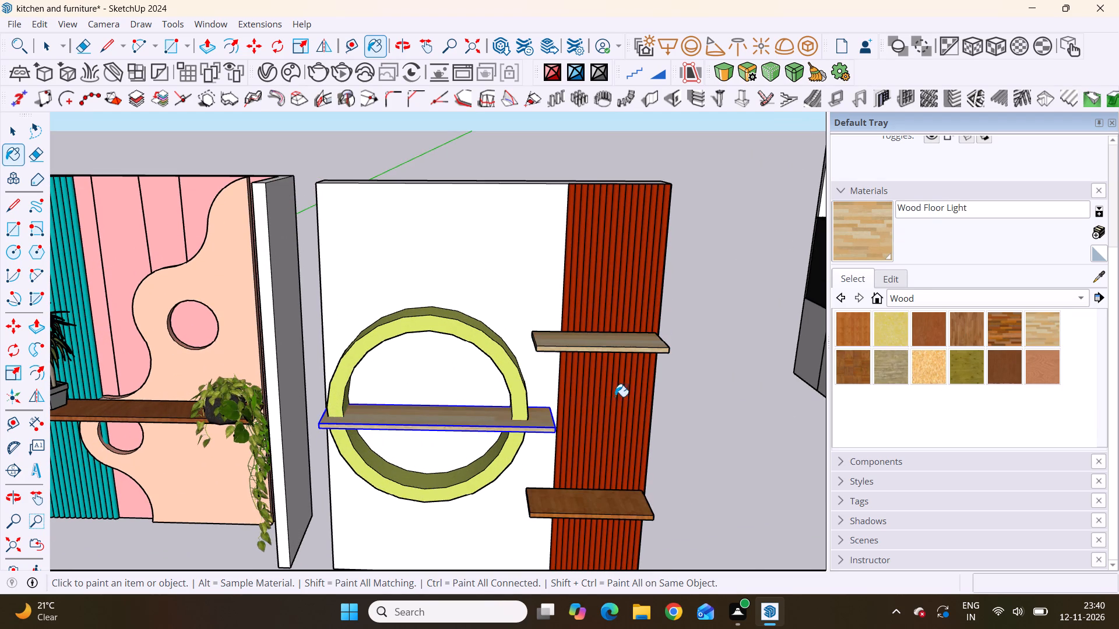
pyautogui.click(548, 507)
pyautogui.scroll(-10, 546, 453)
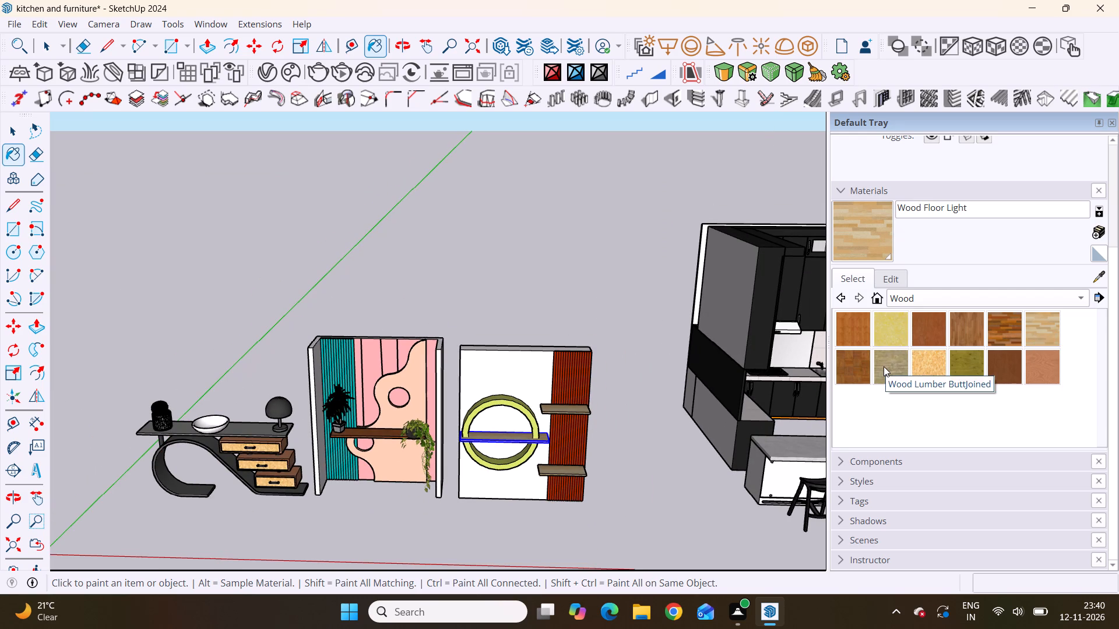
# Paint the long ring shelf and both short shelves with Wood Lumber ButtJoined, and clear the selection.
pyautogui.scroll(7, 884, 366)
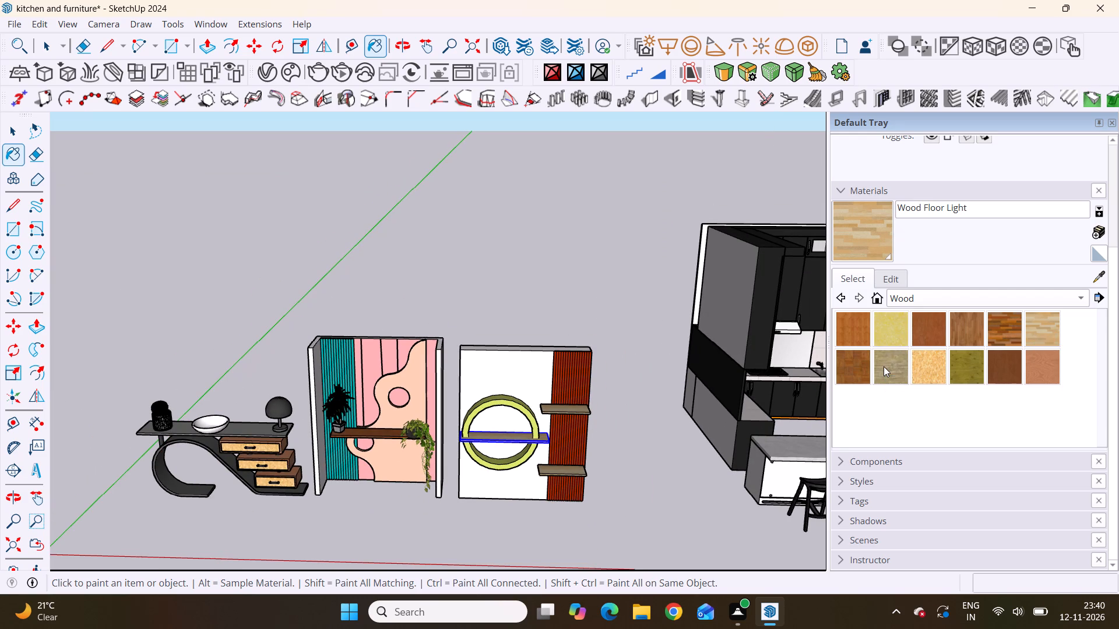
pyautogui.click(884, 365)
pyautogui.scroll(4, 376, 466)
pyautogui.scroll(8, 569, 414)
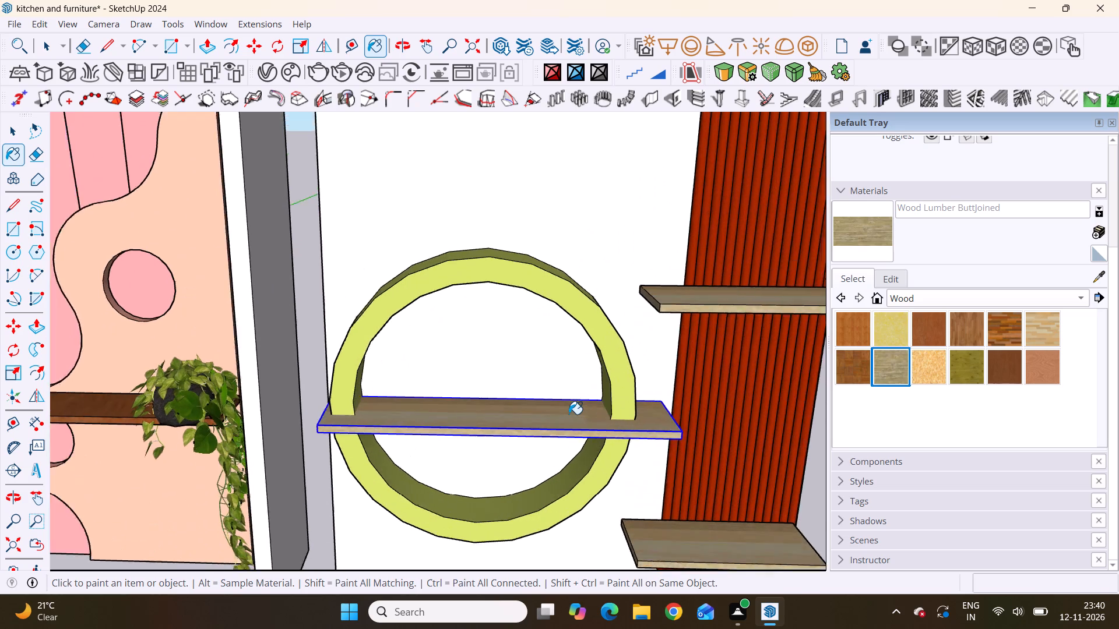
pyautogui.scroll(2, 569, 414)
pyautogui.click(569, 414)
pyautogui.scroll(-5, 478, 439)
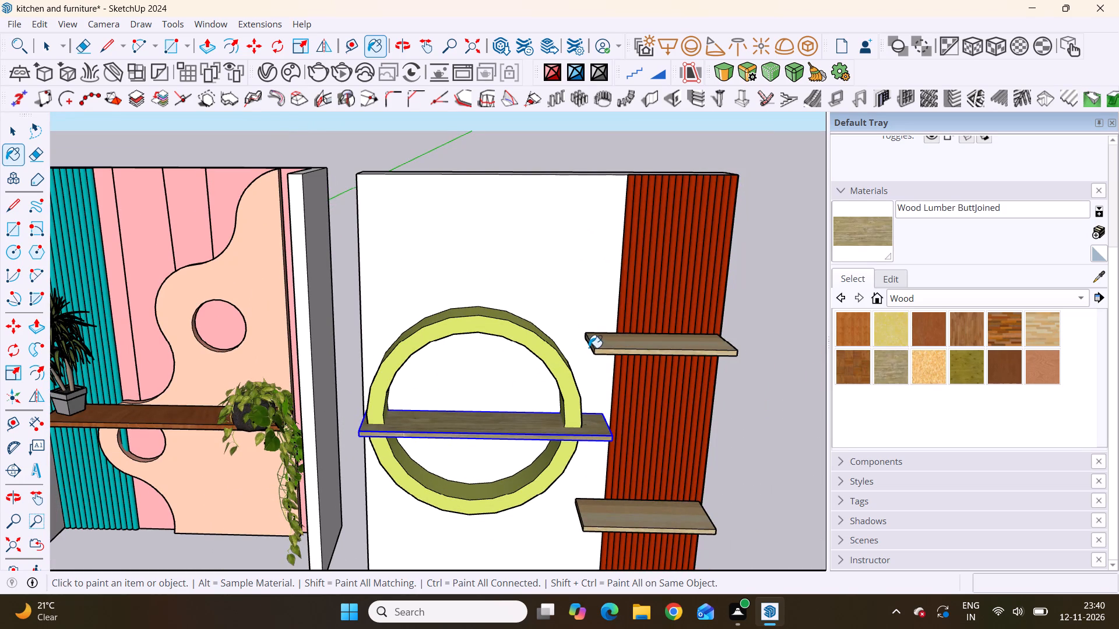
pyautogui.click(589, 347)
pyautogui.click(639, 524)
pyautogui.scroll(-5, 488, 437)
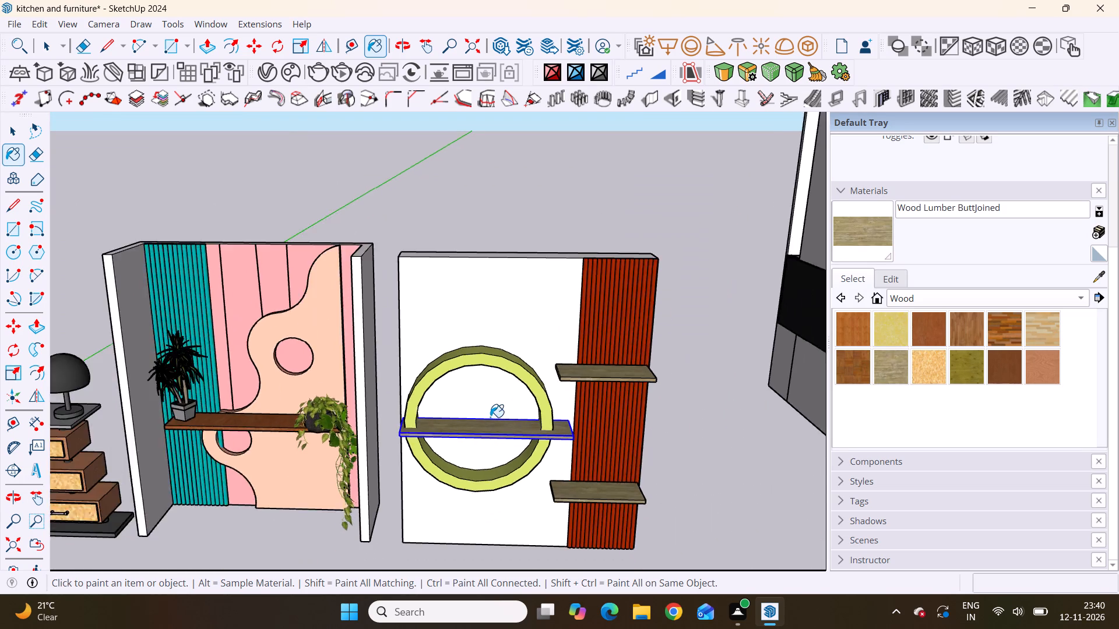
pyautogui.scroll(-2, 490, 417)
pyautogui.scroll(1, 581, 484)
pyautogui.moveTo(581, 484); pyautogui.dragTo(577, 458, button='middle')
pyautogui.press('space')
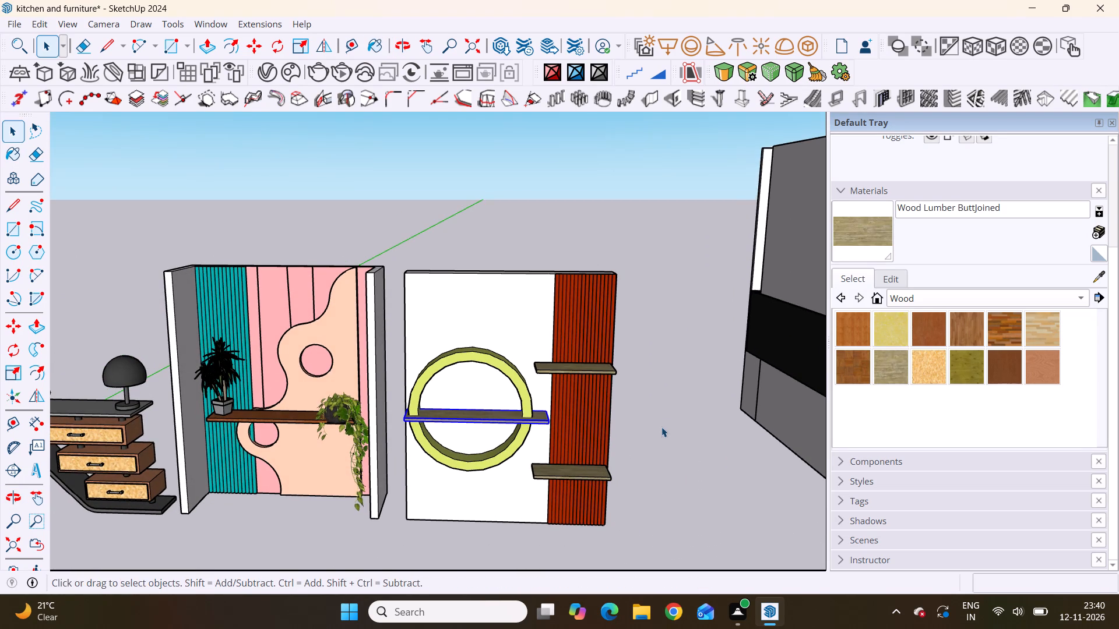
pyautogui.click(661, 426)
# Examine the ring panel's wood shelves beside the wave panel from several angles and distances.
pyautogui.scroll(-8, 625, 351)
pyautogui.moveTo(599, 409); pyautogui.dragTo(617, 425, button='middle')
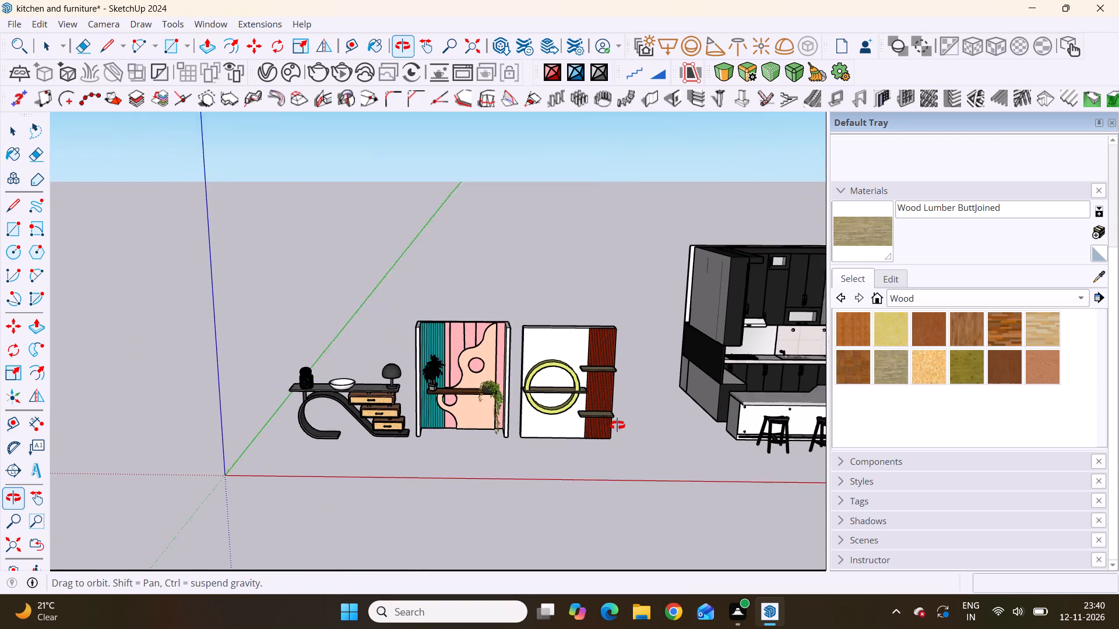
pyautogui.moveTo(617, 425); pyautogui.dragTo(572, 361, button='middle')
pyautogui.scroll(12, 558, 363)
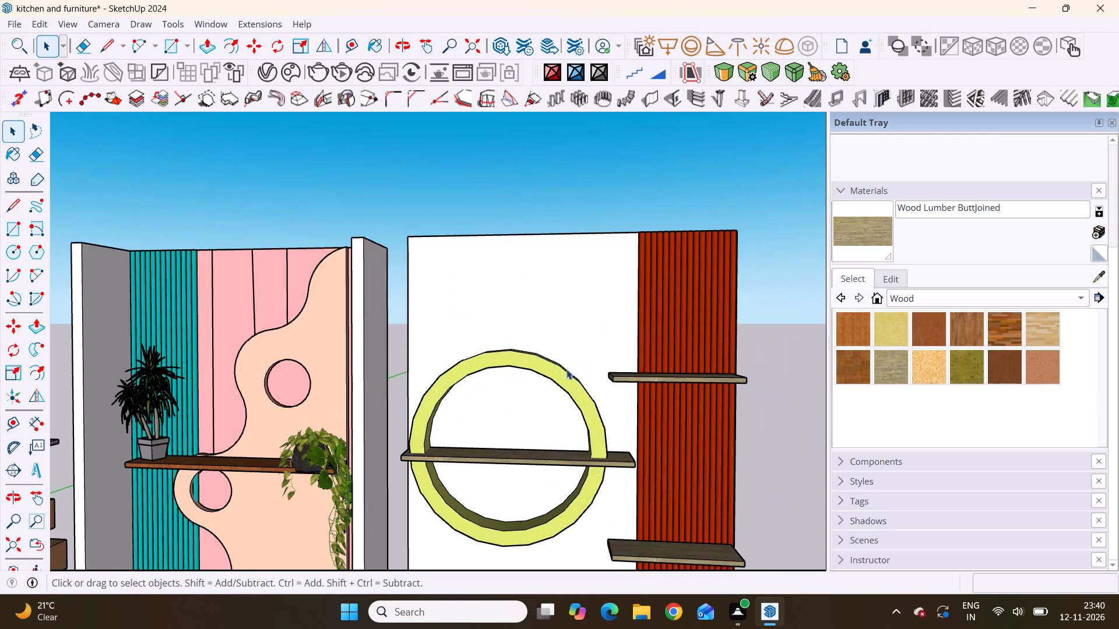
pyautogui.moveTo(566, 369); pyautogui.dragTo(614, 418, button='middle')
pyautogui.scroll(1, 606, 420)
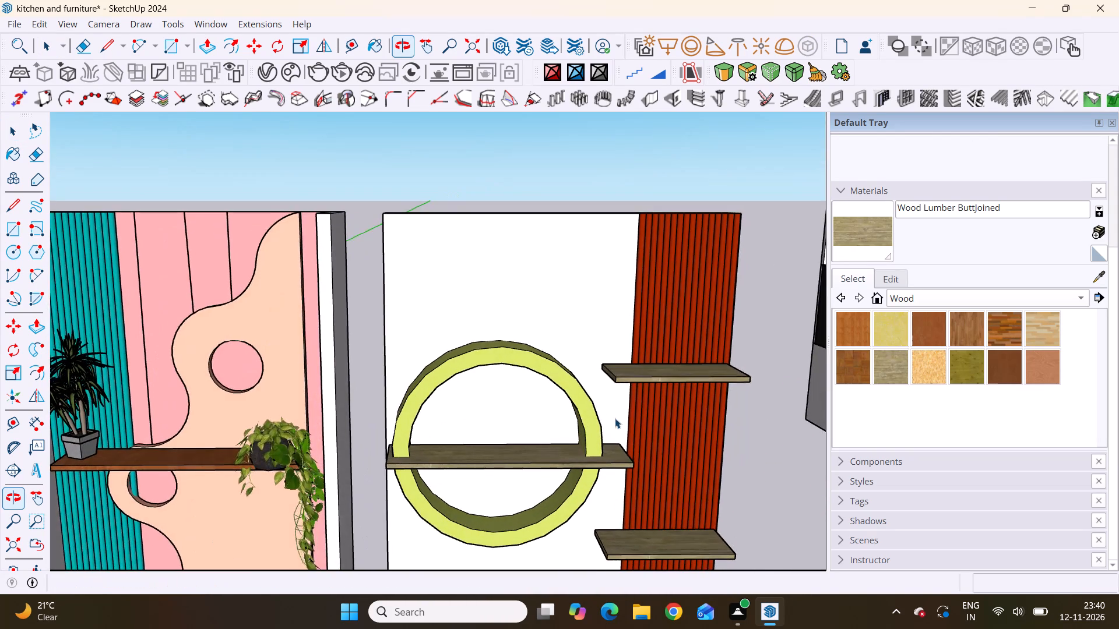
pyautogui.scroll(-5, 591, 400)
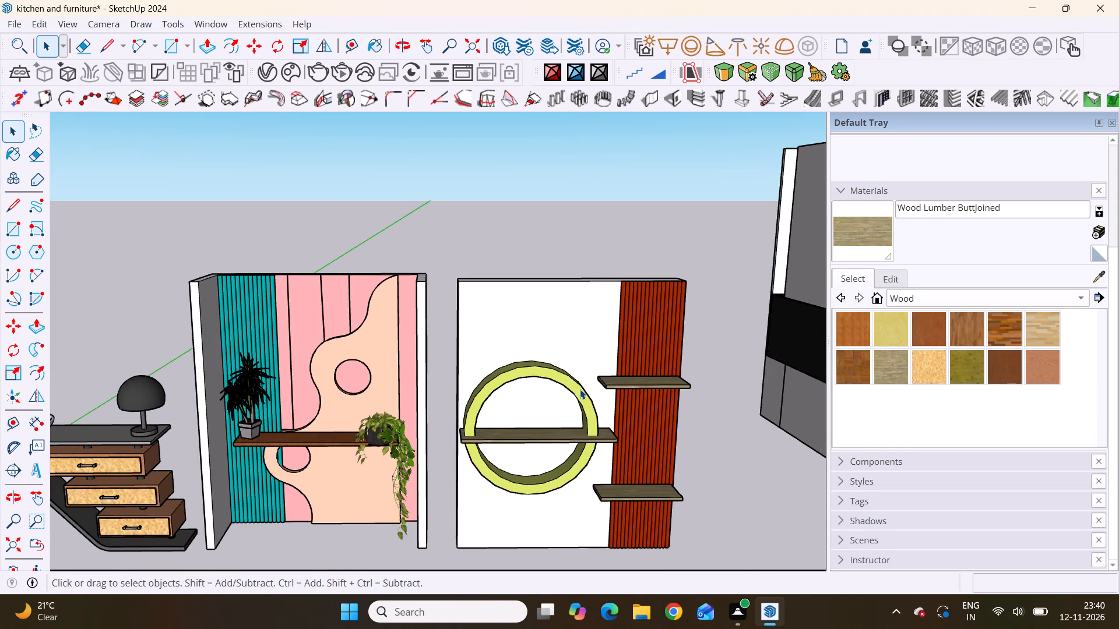
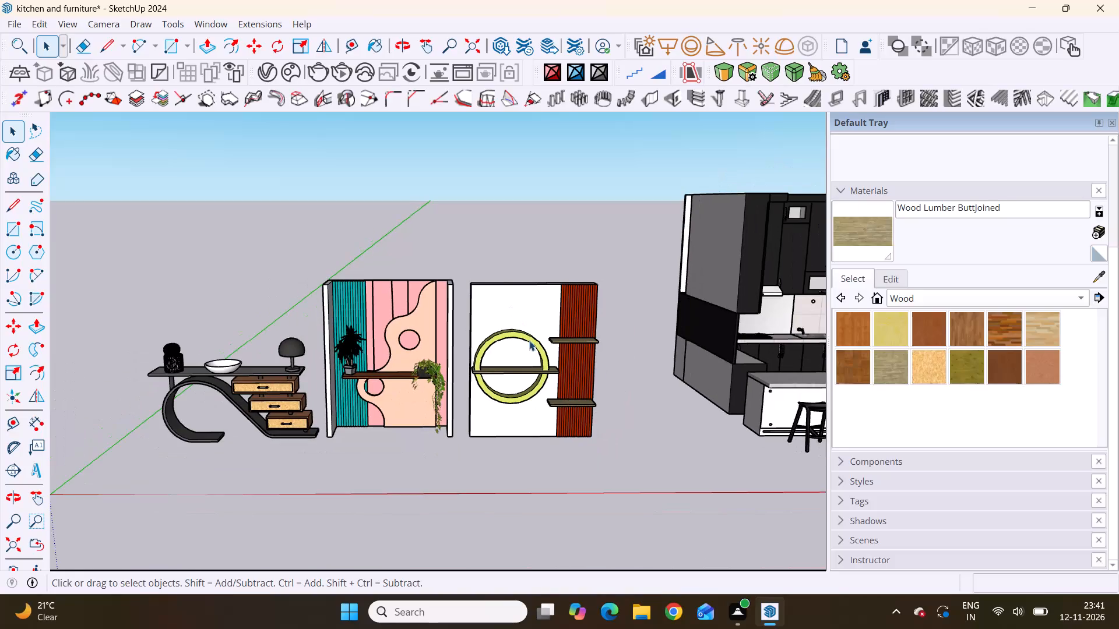
# Examine the ring panel with its shelves and fluting next to the wave panel, from a distance and close up.
pyautogui.moveTo(529, 341); pyautogui.dragTo(484, 319, button='middle')
pyautogui.scroll(1, 484, 319)
pyautogui.scroll(2, 515, 369)
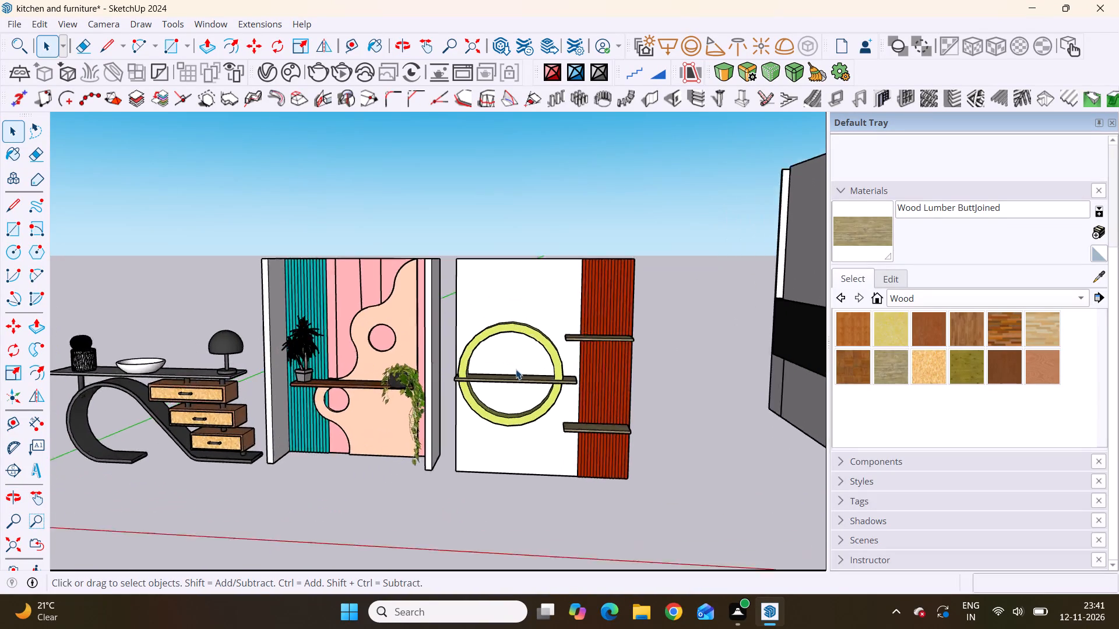
pyautogui.scroll(3, 516, 369)
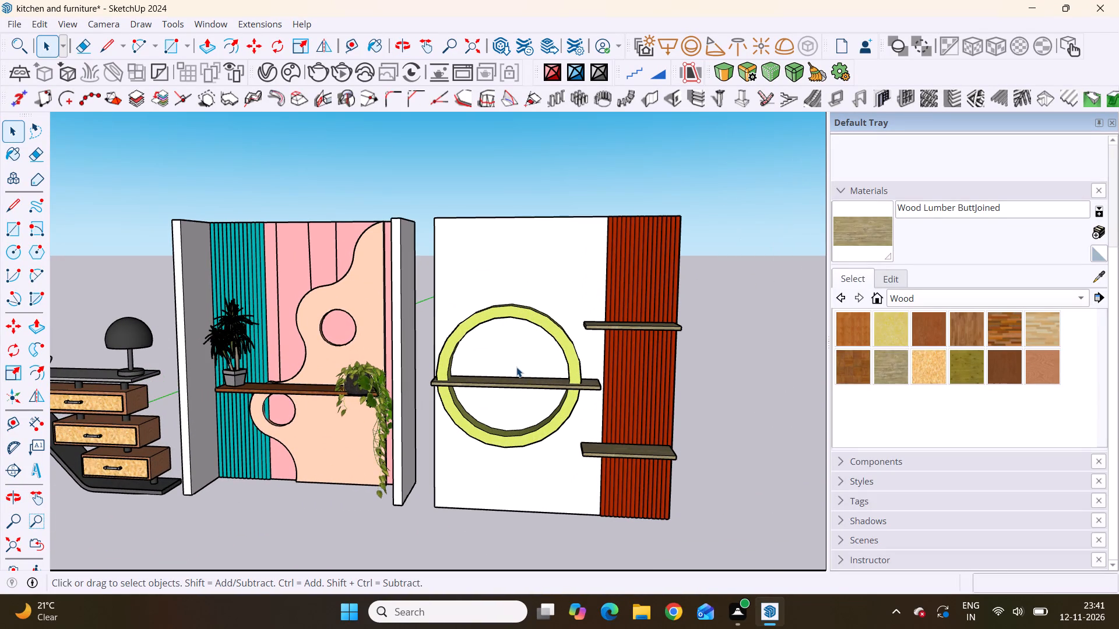
pyautogui.scroll(-4, 586, 356)
pyautogui.moveTo(571, 382); pyautogui.dragTo(617, 391, button='middle')
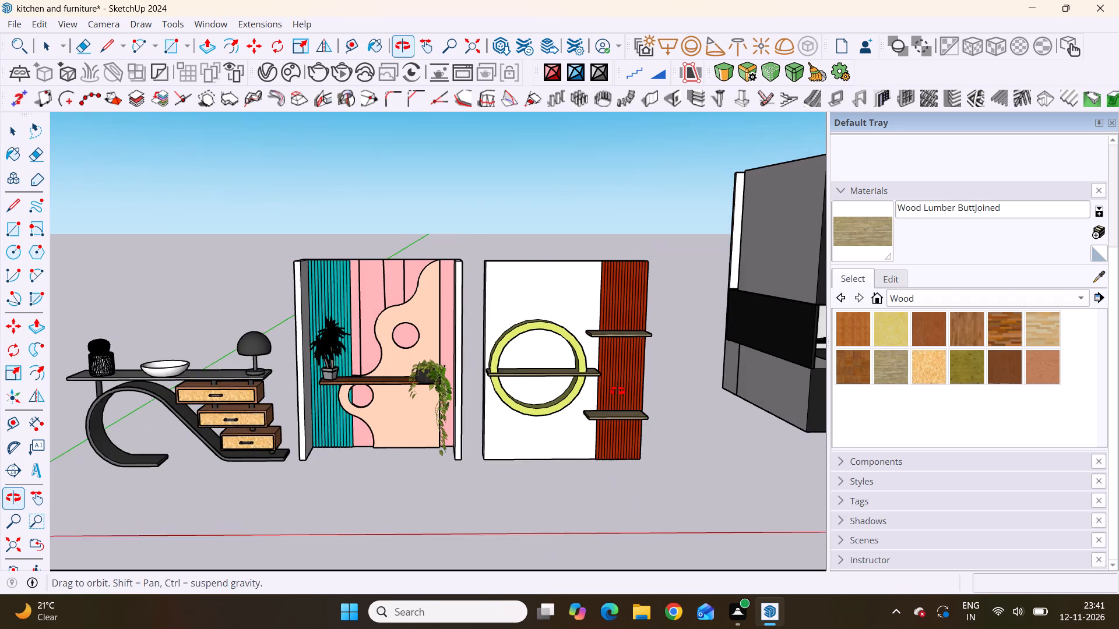
pyautogui.moveTo(617, 391); pyautogui.dragTo(620, 393, button='middle')
pyautogui.scroll(5, 590, 374)
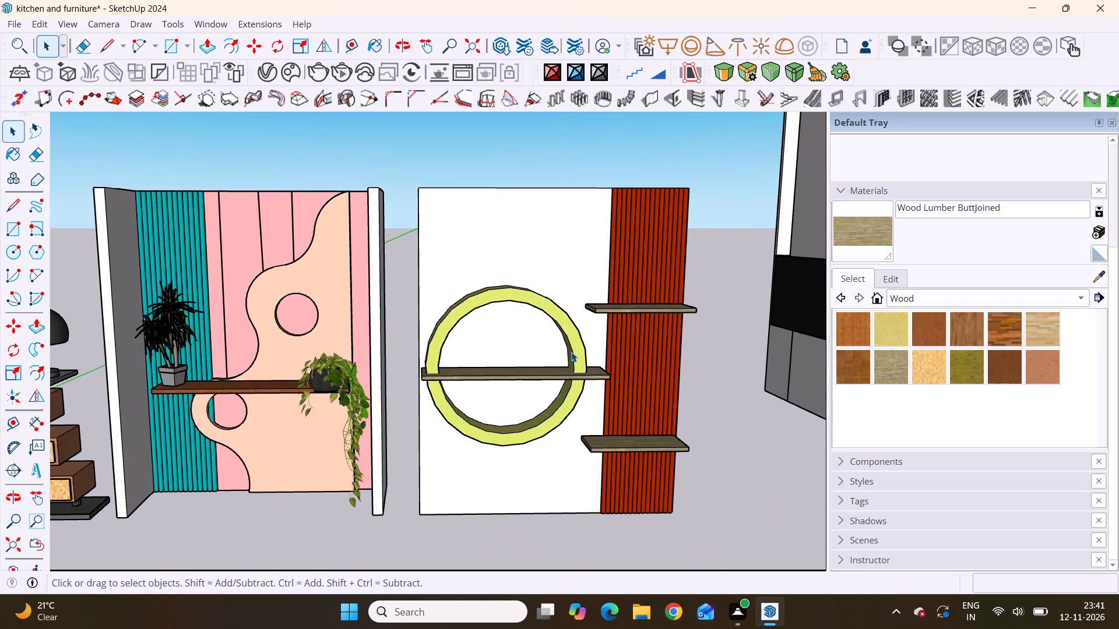
pyautogui.scroll(4, 571, 351)
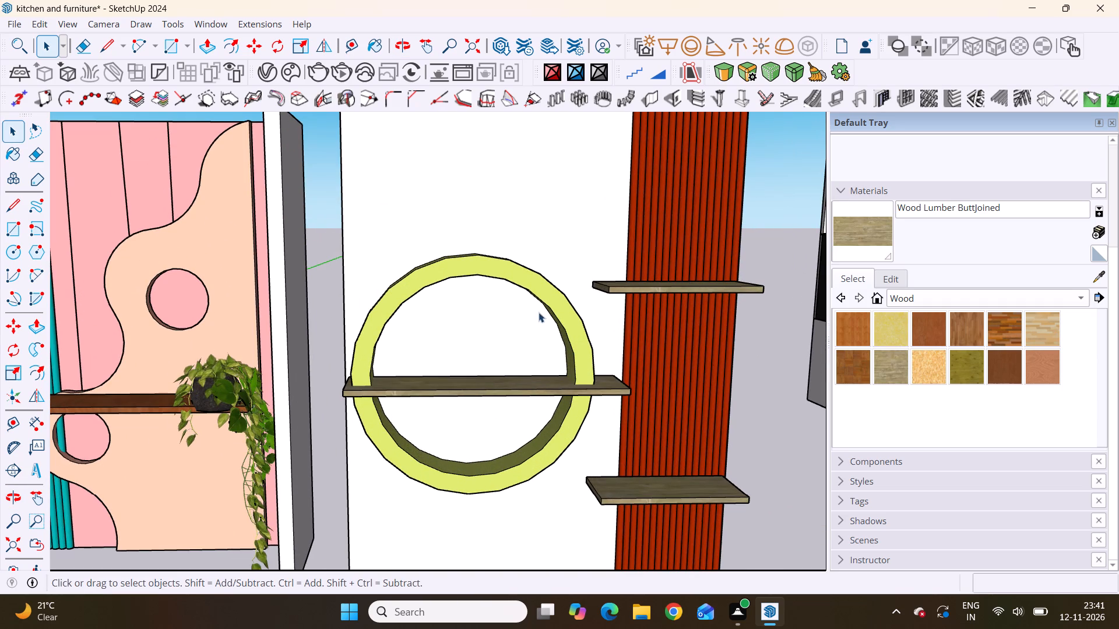
# Open the ring panel group and paint its white front face around the ring with Marble Carrara Gold Floor Tile from the Tile collection.
pyautogui.click(536, 210)
pyautogui.click(539, 209)
pyautogui.scroll(-8, 540, 233)
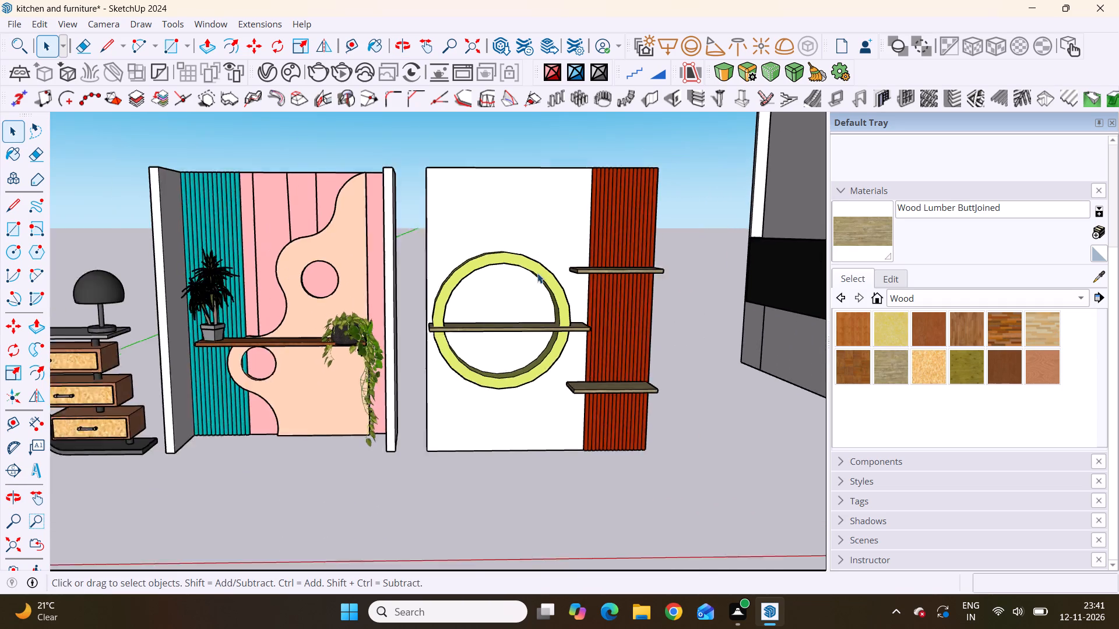
pyautogui.doubleClick(529, 222)
pyautogui.click(529, 222)
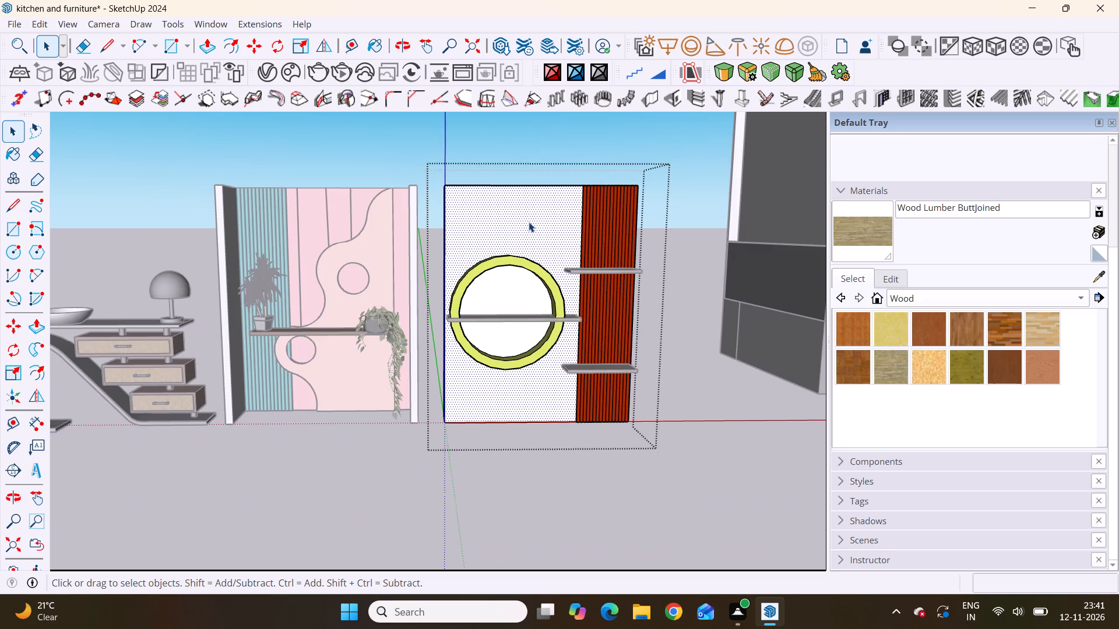
pyautogui.scroll(3, 529, 222)
pyautogui.scroll(-4, 529, 222)
pyautogui.moveTo(524, 211); pyautogui.dragTo(585, 387, button='middle')
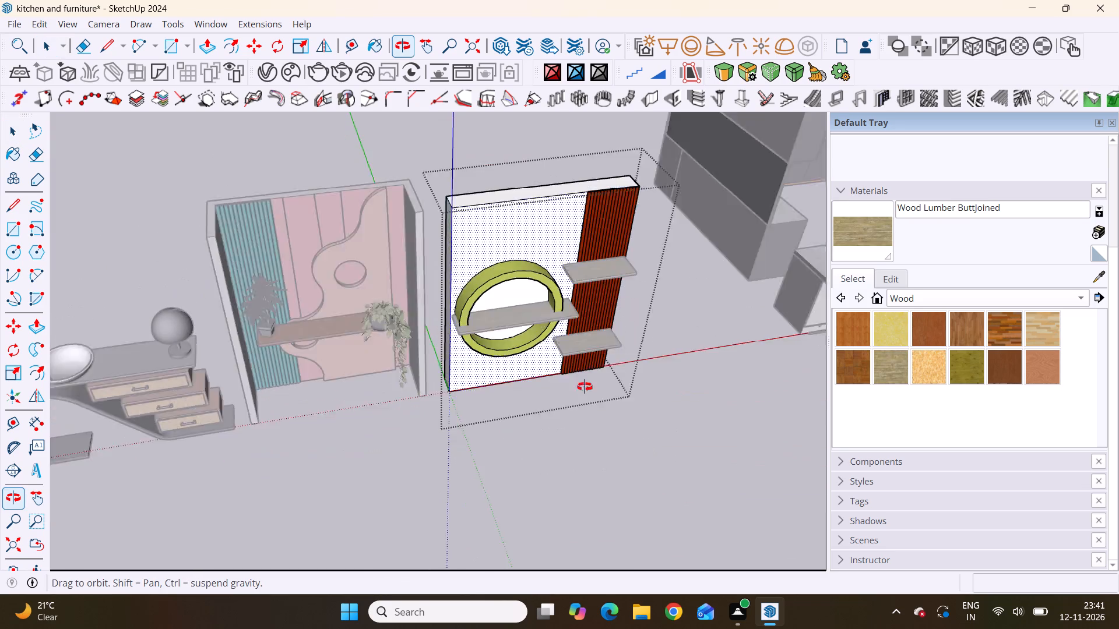
pyautogui.moveTo(585, 387); pyautogui.dragTo(539, 358, button='middle')
pyautogui.scroll(1, 539, 358)
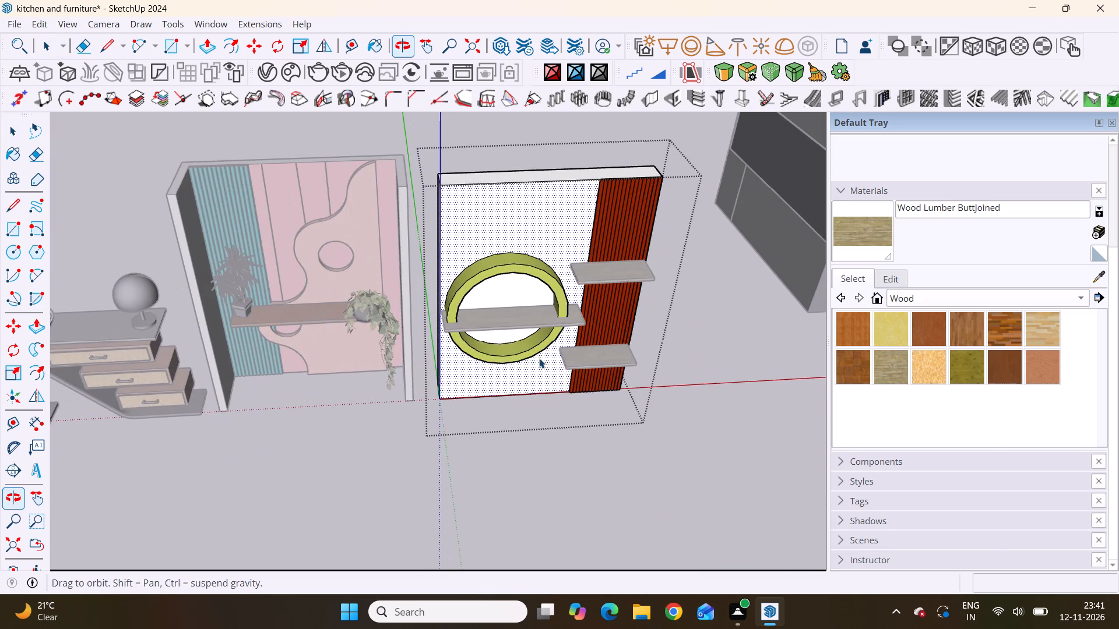
pyautogui.click(1085, 296)
pyautogui.click(951, 253)
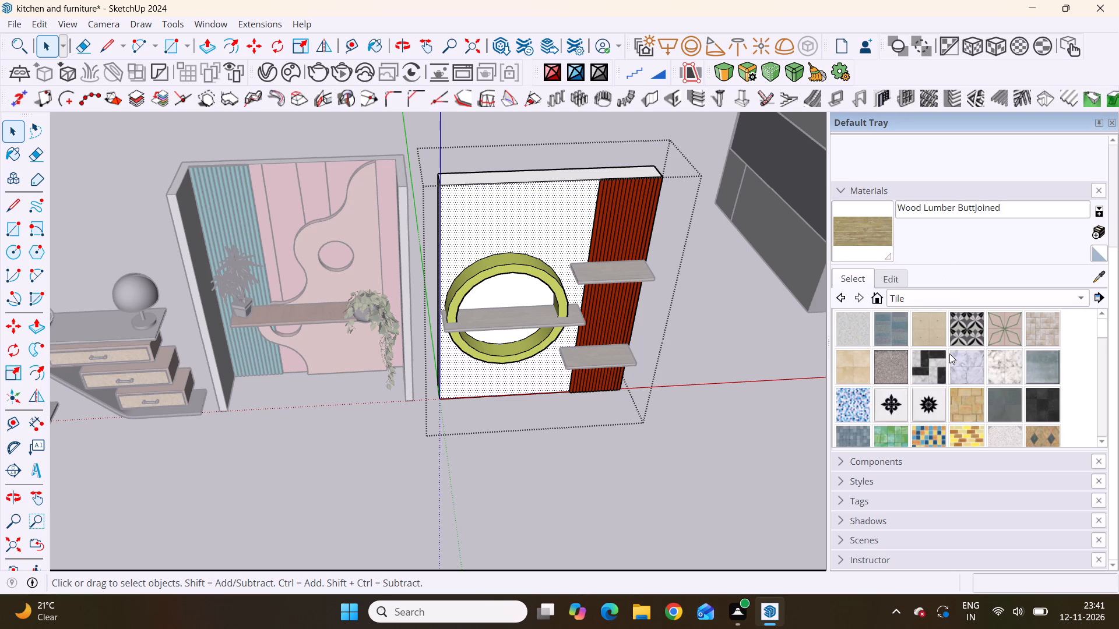
pyautogui.click(998, 374)
pyautogui.click(542, 232)
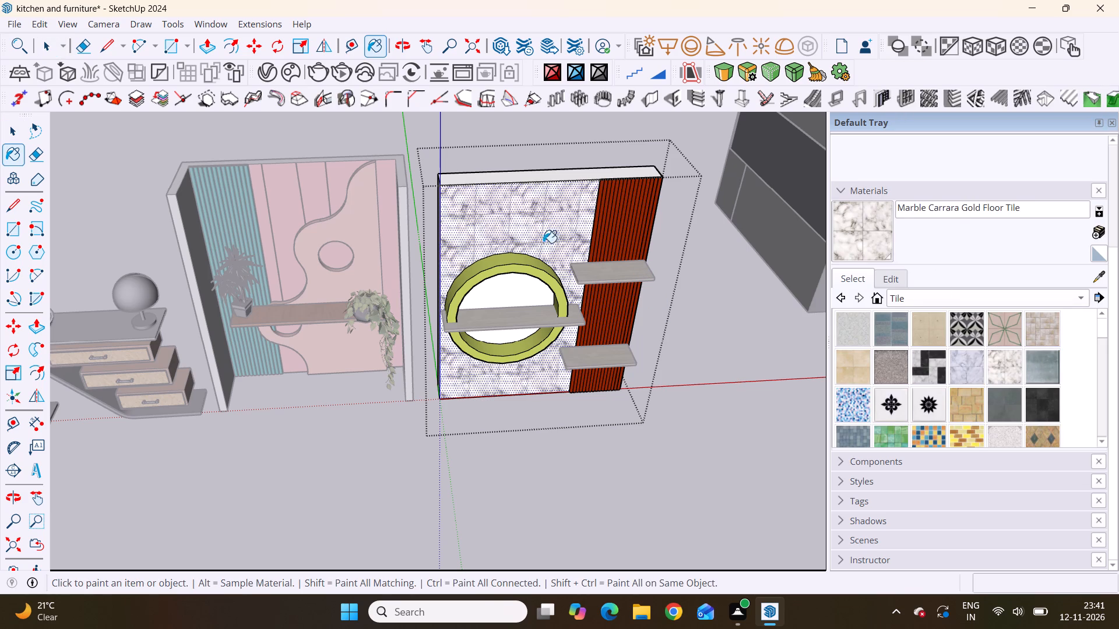
# Paint the ring panel's top, back and the end face beside the wave panel with Marble Carrara Gold Floor Tile.
pyautogui.scroll(-4, 546, 253)
pyautogui.moveTo(520, 236); pyautogui.dragTo(642, 401, button='middle')
pyautogui.scroll(1, 645, 401)
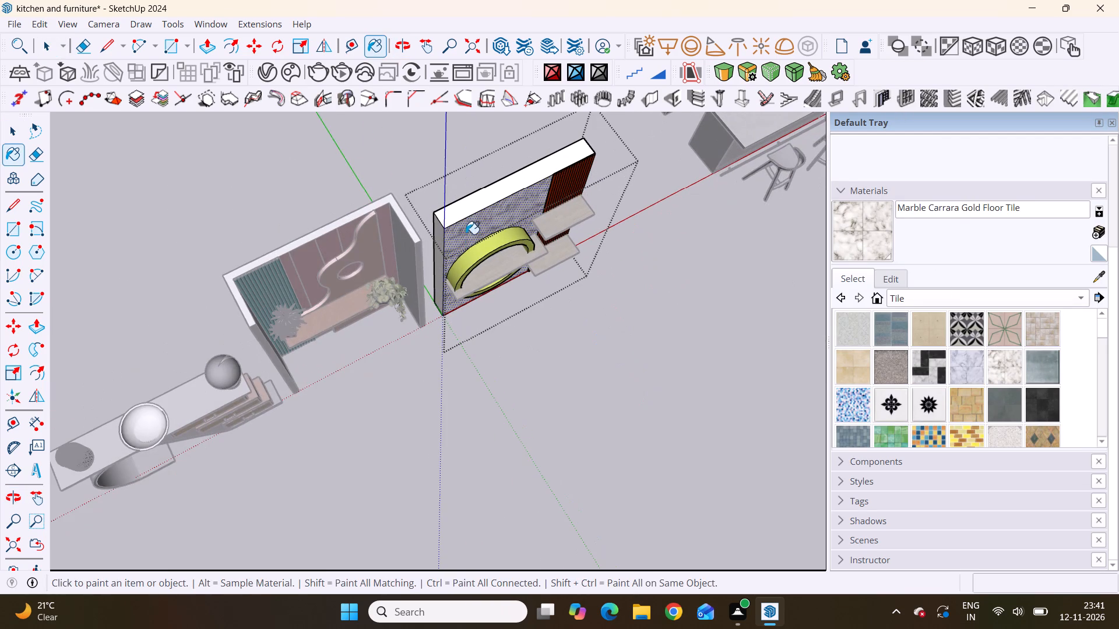
pyautogui.click(462, 214)
pyautogui.scroll(-2, 418, 217)
pyautogui.moveTo(462, 224); pyautogui.dragTo(733, 274, button='middle')
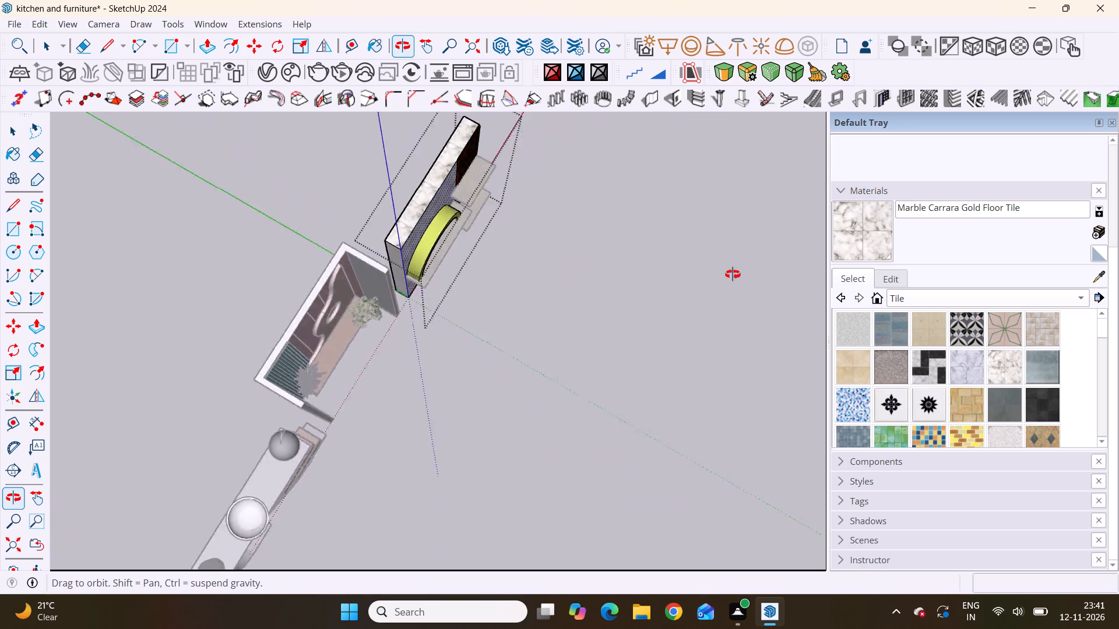
pyautogui.moveTo(733, 274); pyautogui.dragTo(907, 168, button='middle')
pyautogui.scroll(1, 907, 168)
pyautogui.scroll(9, 305, 317)
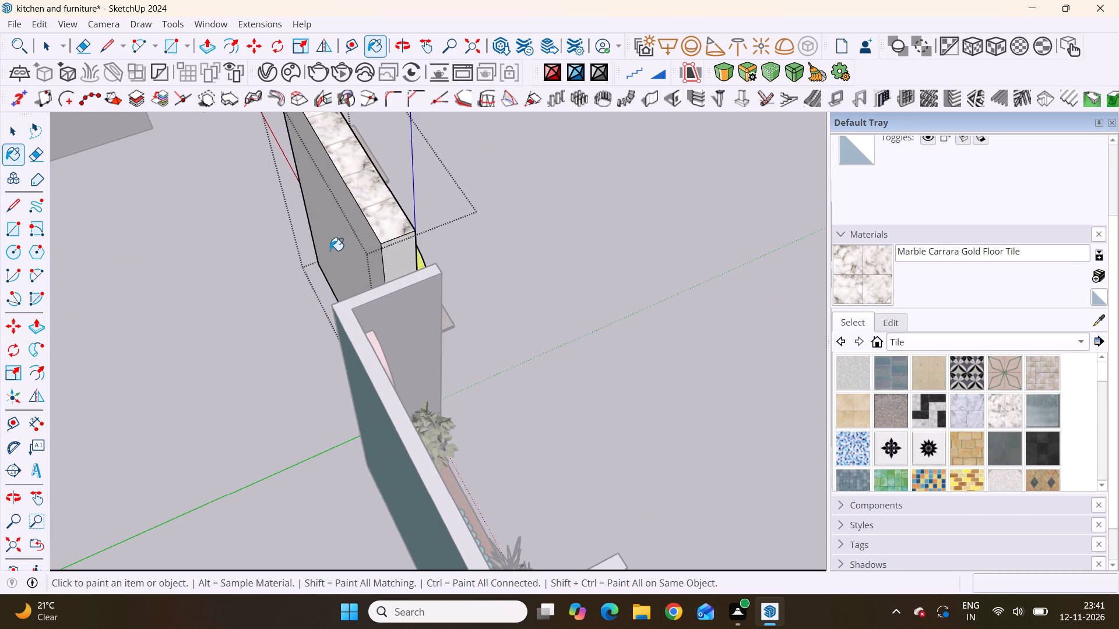
pyautogui.click(340, 231)
pyautogui.click(407, 263)
# Paint the round face enclosed by the yellow-green ring with Marble Carrara Gold Floor Tile.
pyautogui.scroll(-9, 407, 263)
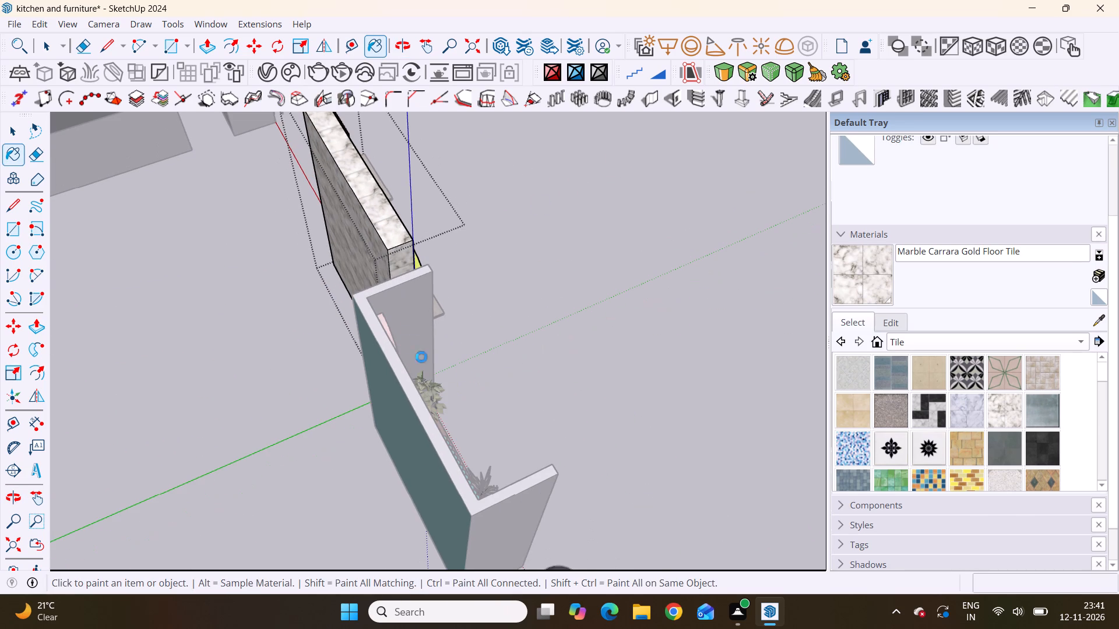
pyautogui.moveTo(541, 359); pyautogui.dragTo(86, 312, button='middle')
pyautogui.scroll(-2, 86, 312)
pyautogui.scroll(-9, 540, 372)
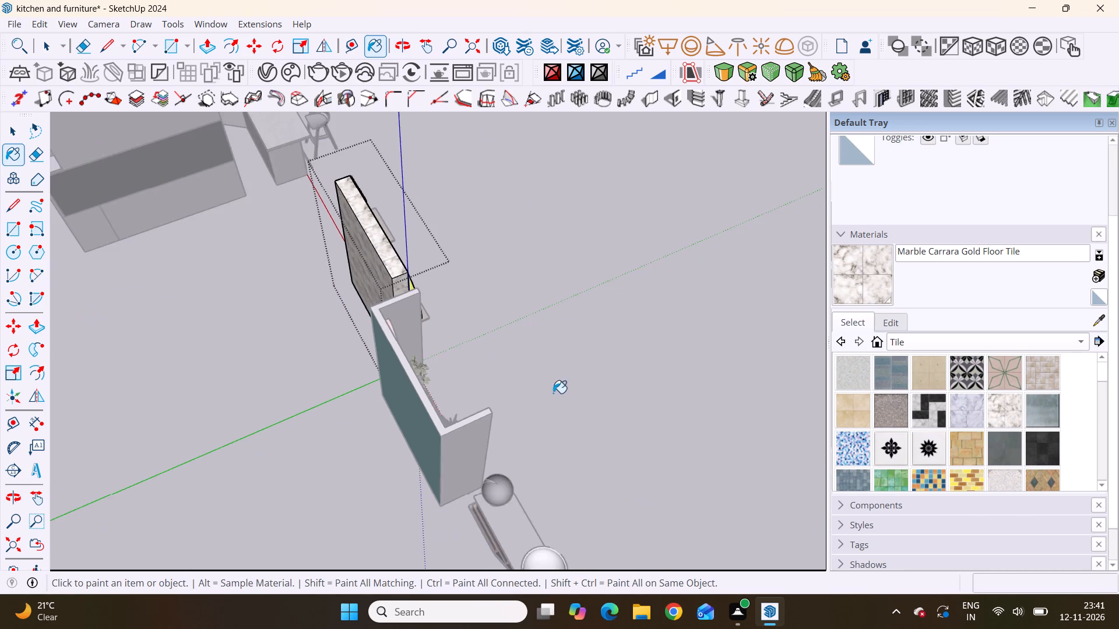
pyautogui.moveTo(639, 412); pyautogui.dragTo(131, 284, button='middle')
pyautogui.scroll(-2, 589, 358)
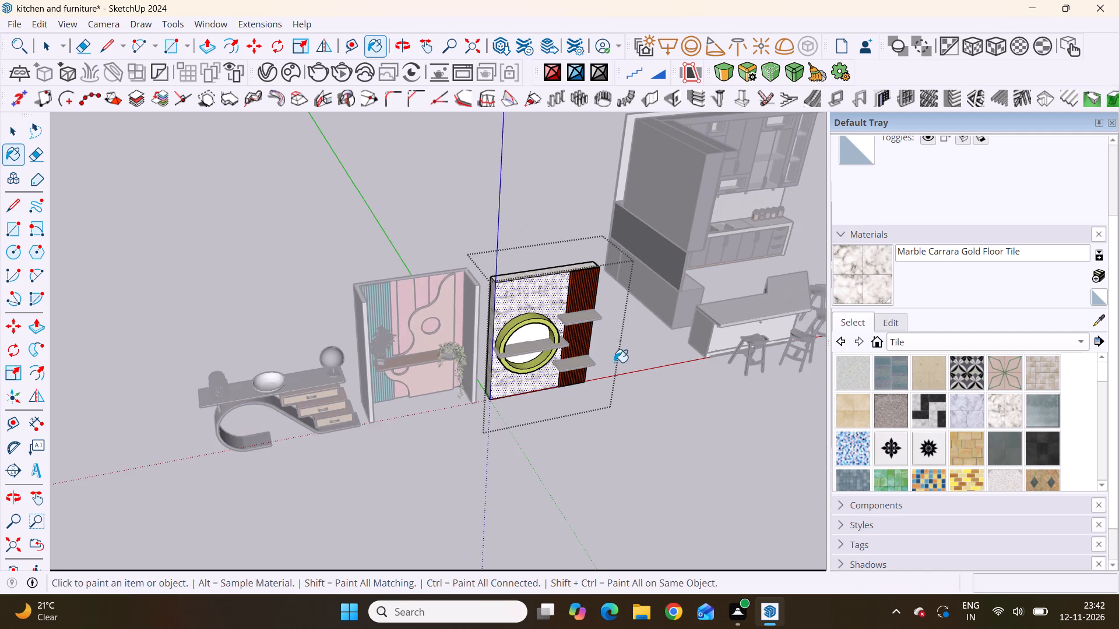
pyautogui.moveTo(592, 362); pyautogui.dragTo(475, 282, button='middle')
pyautogui.scroll(1, 475, 282)
pyautogui.scroll(5, 531, 419)
pyautogui.click(543, 310)
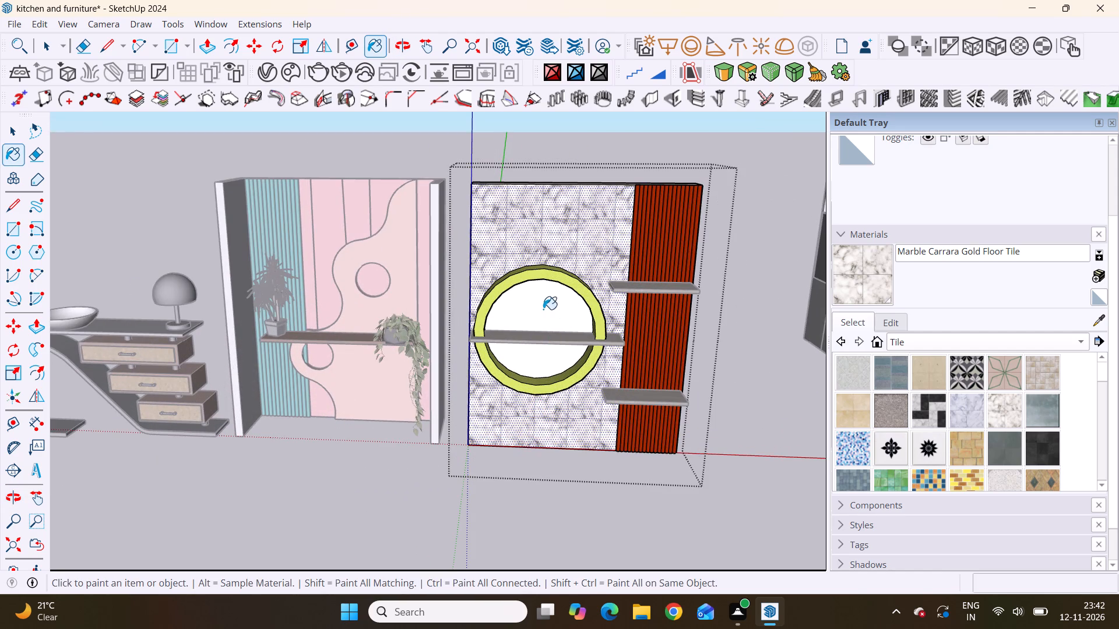
# Paint the panel's end face beside the brownish-red fluting with Marble Carrara Gold Floor Tile, and leave the group.
pyautogui.scroll(-7, 502, 407)
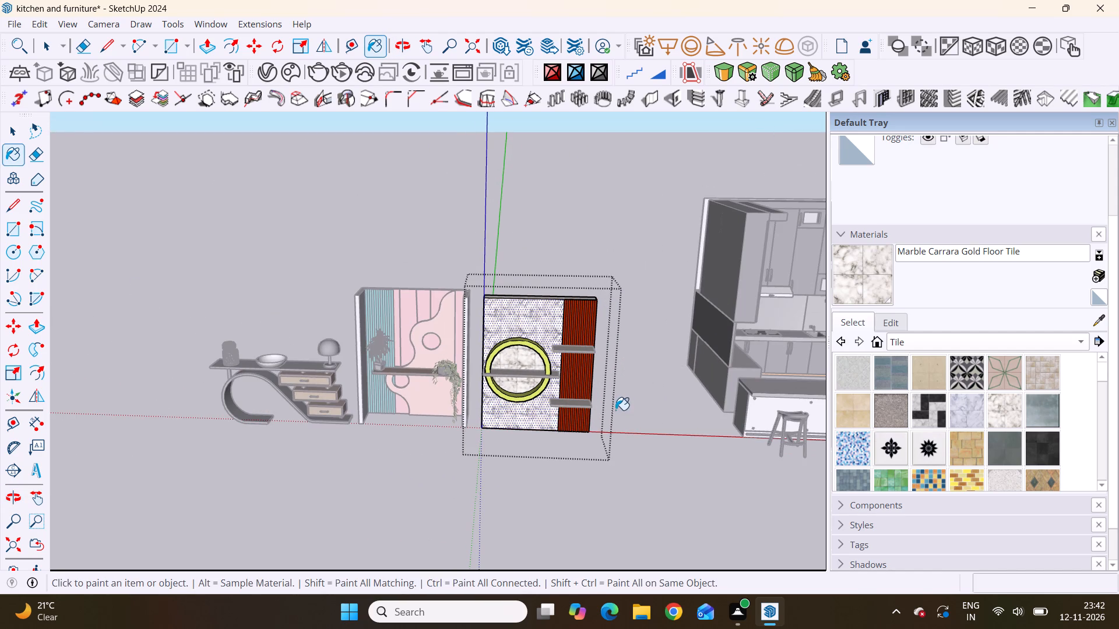
pyautogui.moveTo(575, 422); pyautogui.dragTo(268, 446, button='middle')
pyautogui.scroll(4, 488, 450)
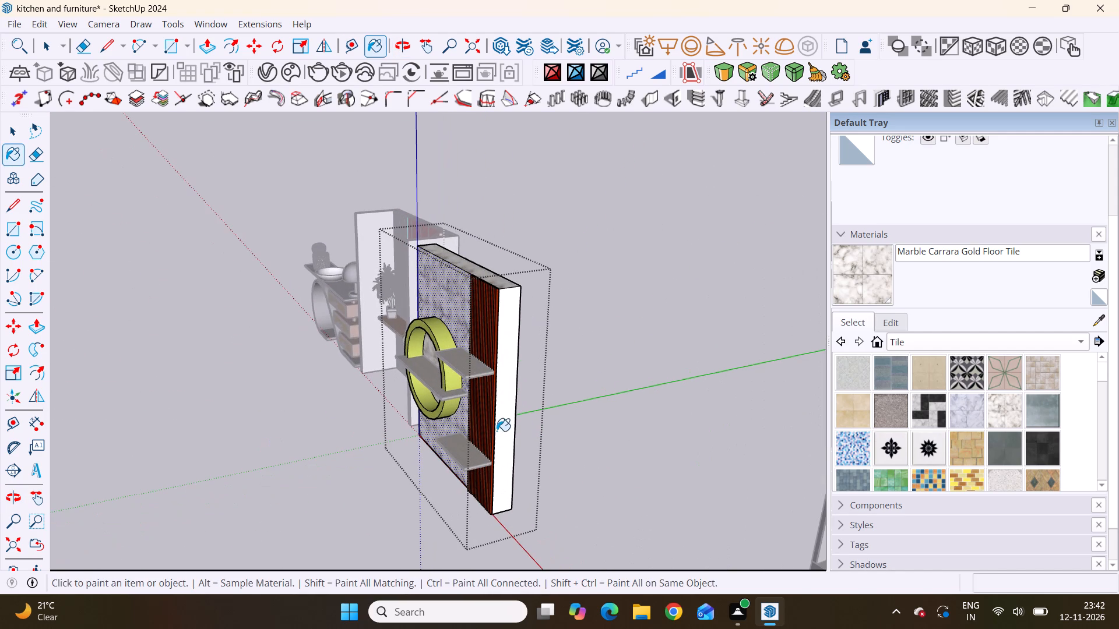
pyautogui.click(503, 430)
pyautogui.scroll(-4, 504, 431)
pyautogui.moveTo(408, 451); pyautogui.dragTo(619, 409, button='middle')
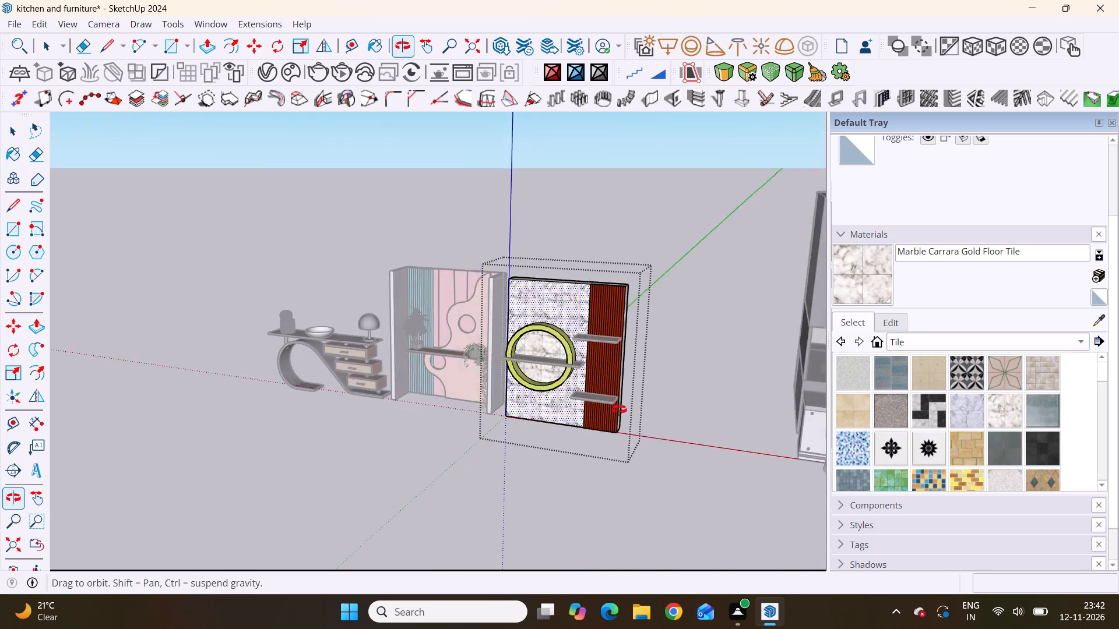
pyautogui.moveTo(619, 409); pyautogui.dragTo(698, 402, button='middle')
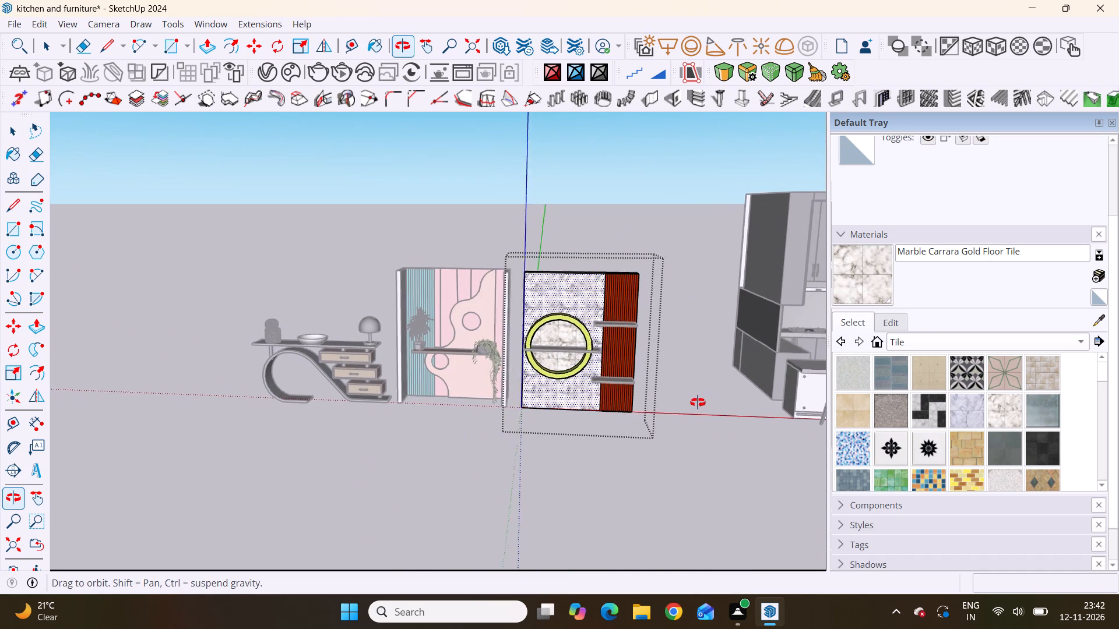
pyautogui.moveTo(698, 402); pyautogui.dragTo(734, 384, button='middle')
pyautogui.scroll(3, 734, 384)
pyautogui.press('space')
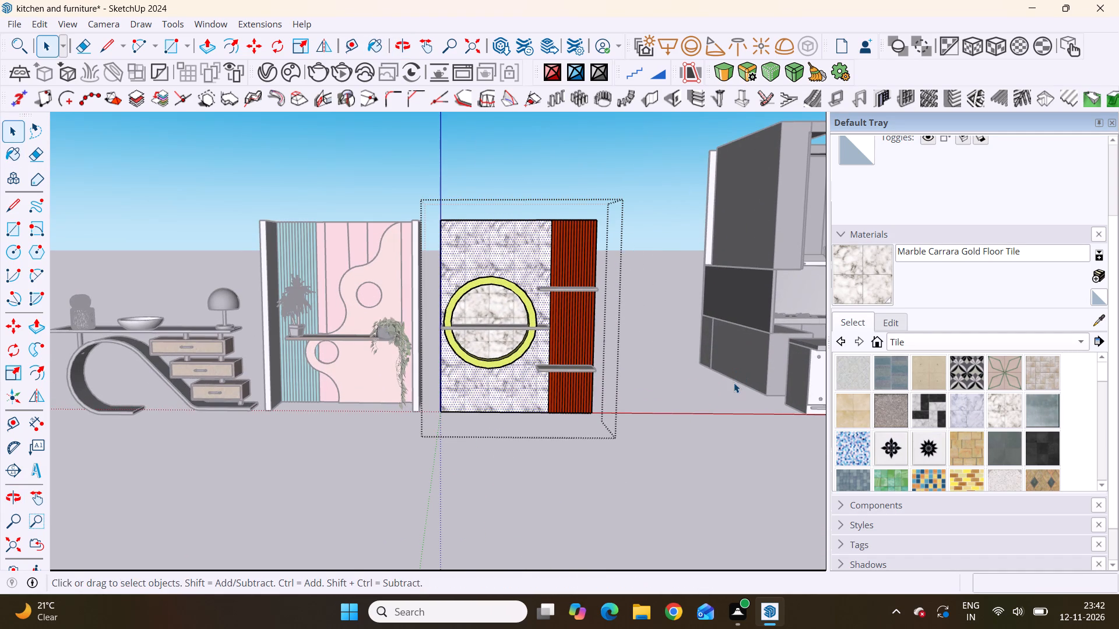
pyautogui.click(670, 376)
# Examine the marble-clad ring panel alongside the wave panel, console table and kitchen from several distances.
pyautogui.scroll(-2, 529, 387)
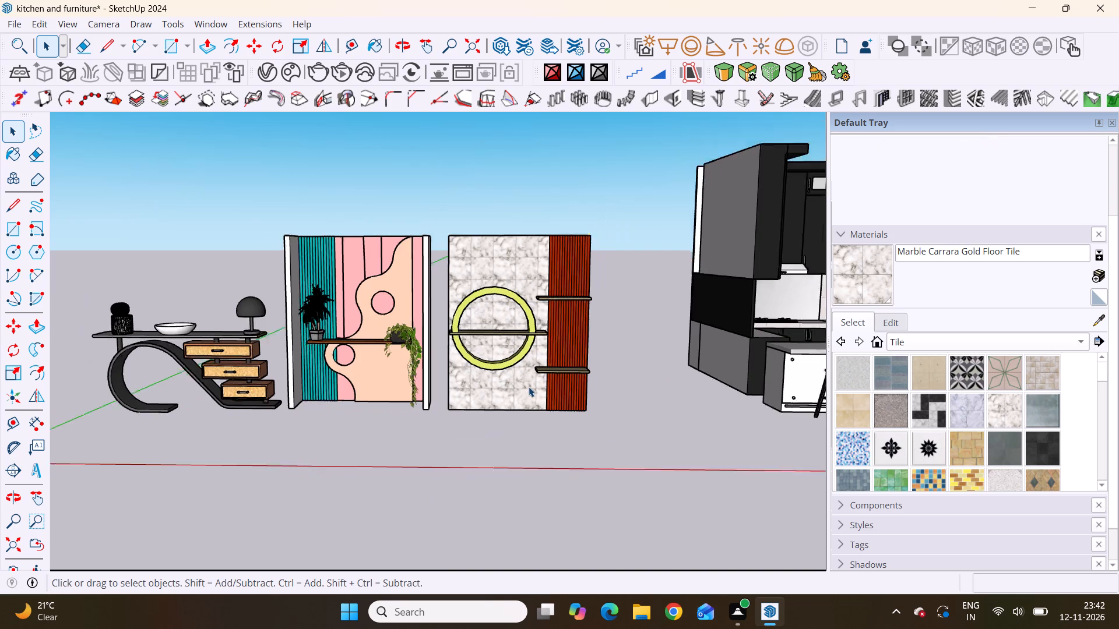
pyautogui.scroll(-2, 529, 387)
pyautogui.moveTo(523, 363); pyautogui.dragTo(460, 350, button='middle')
pyautogui.scroll(1, 580, 425)
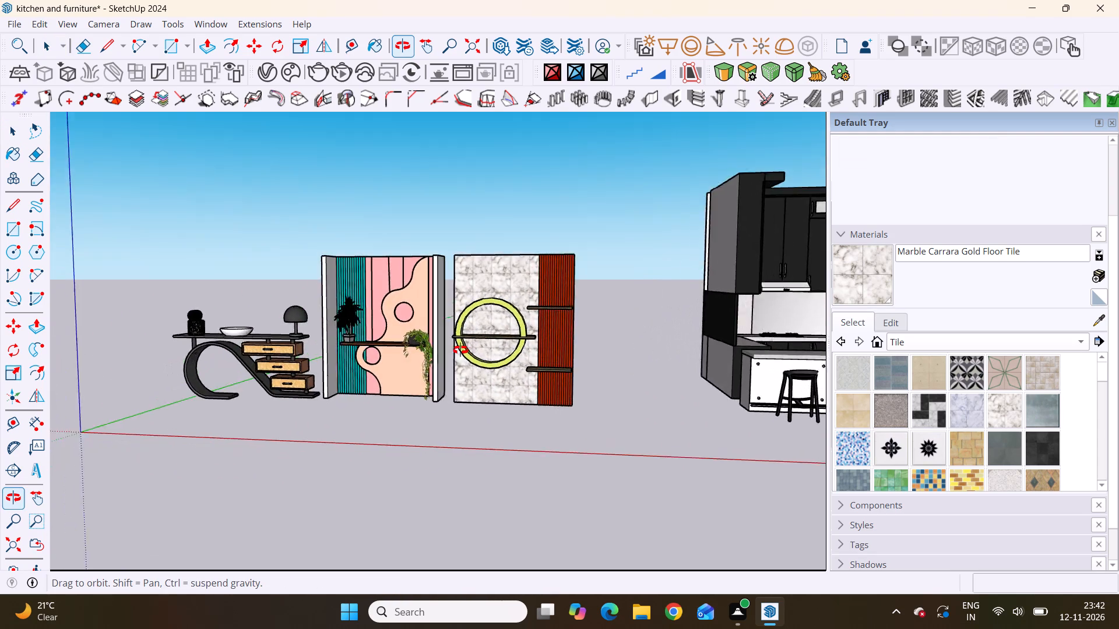
pyautogui.moveTo(460, 350); pyautogui.dragTo(491, 360, button='middle')
pyautogui.middleClick(491, 360)
pyautogui.scroll(4, 491, 360)
pyautogui.middleClick(491, 360)
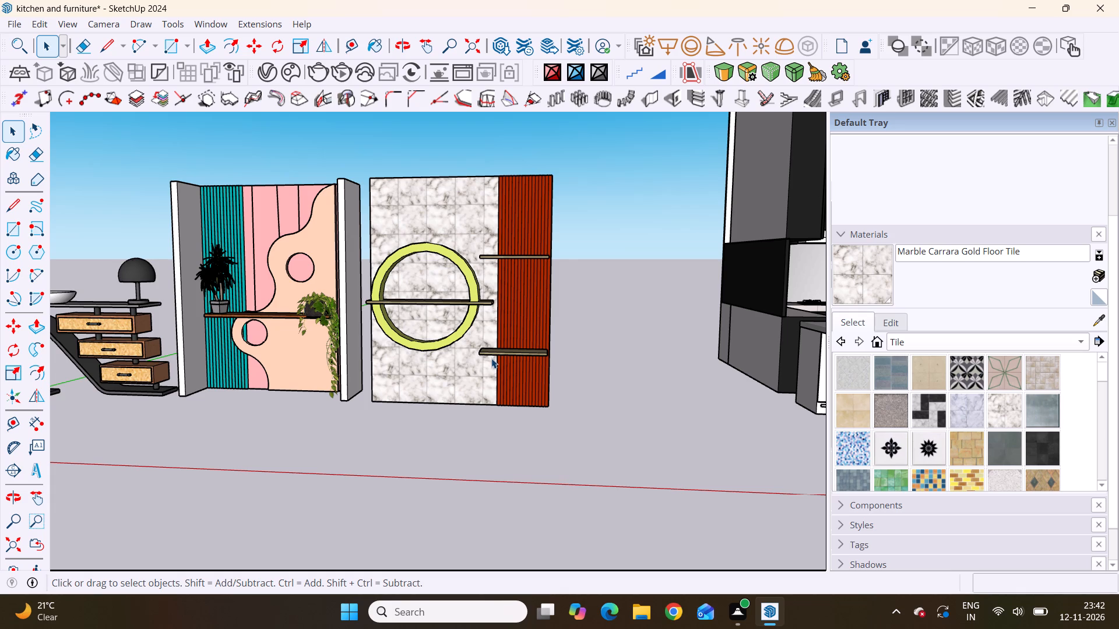
pyautogui.scroll(-5, 566, 349)
pyautogui.scroll(-4, 558, 404)
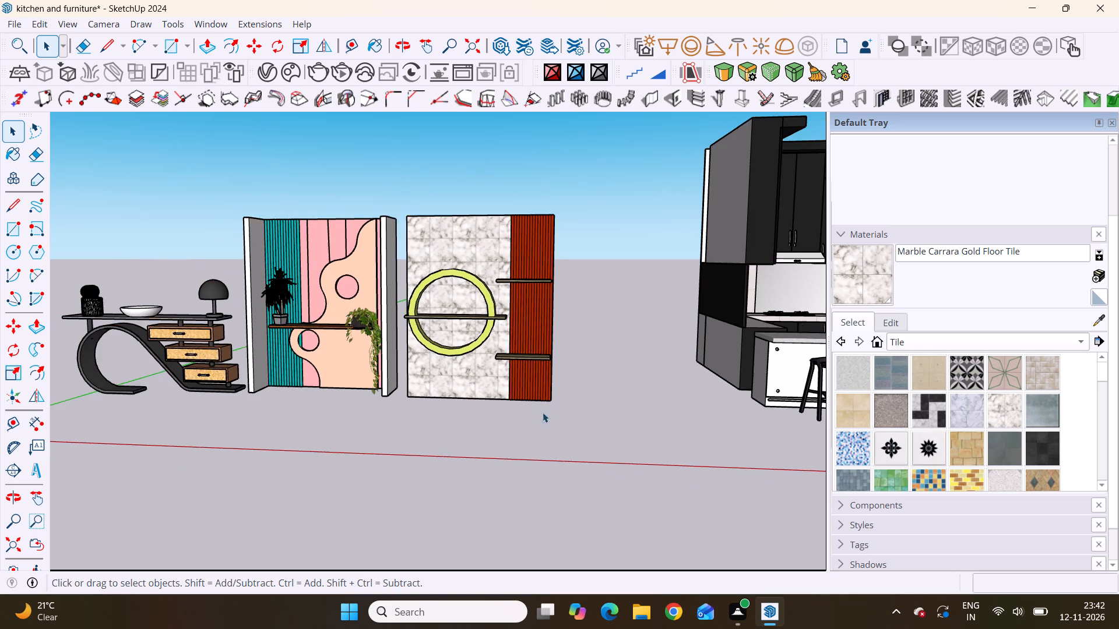
pyautogui.scroll(-10, 527, 402)
pyautogui.moveTo(456, 413); pyautogui.dragTo(491, 426, button='middle')
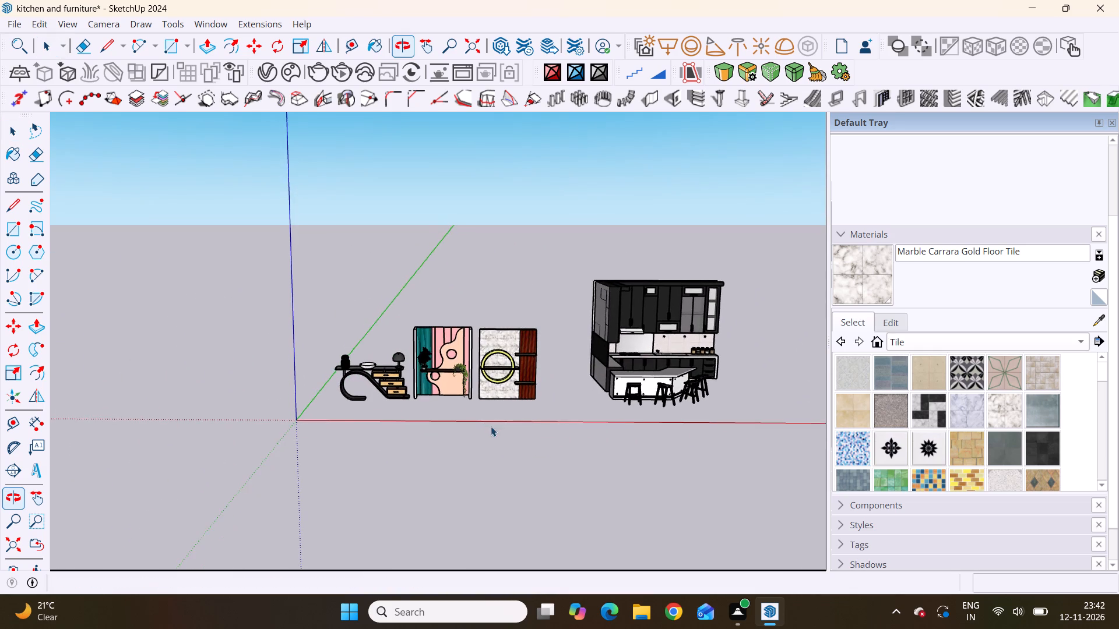
pyautogui.scroll(4, 498, 421)
pyautogui.scroll(4, 638, 392)
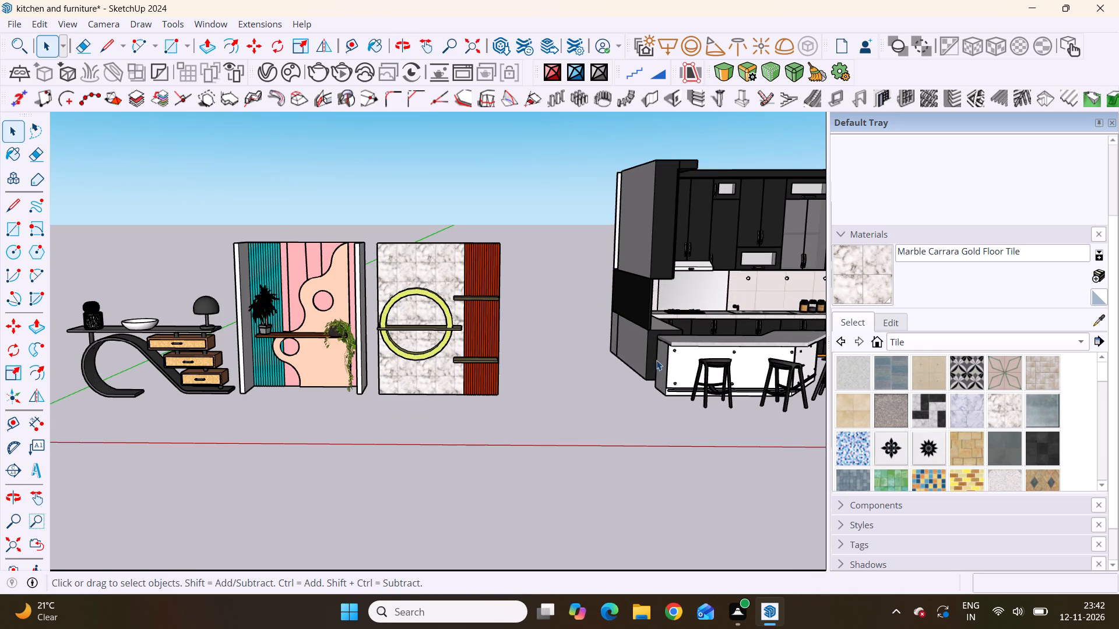
pyautogui.scroll(-5, 550, 362)
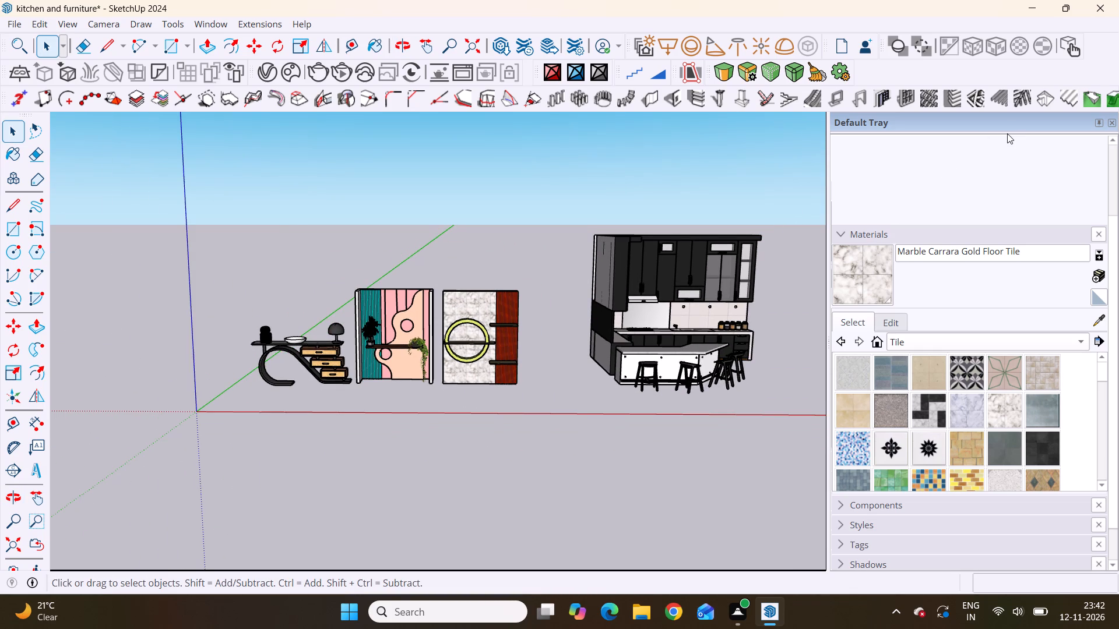
# Close the Default Tray.
pyautogui.click(1110, 118)
# Move the whole kitchen with its island and stools about 8' along the red axis toward the marble ring panel.
pyautogui.scroll(3, 858, 249)
pyautogui.moveTo(953, 220); pyautogui.dragTo(707, 457)
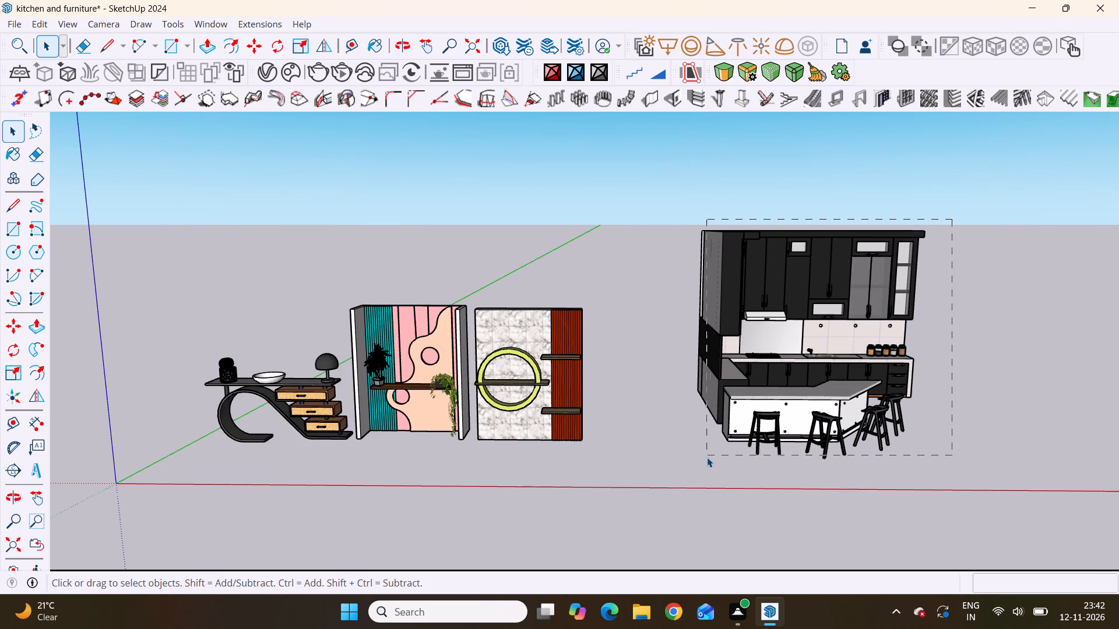
pyautogui.moveTo(707, 457); pyautogui.dragTo(707, 458)
pyautogui.scroll(2, 712, 455)
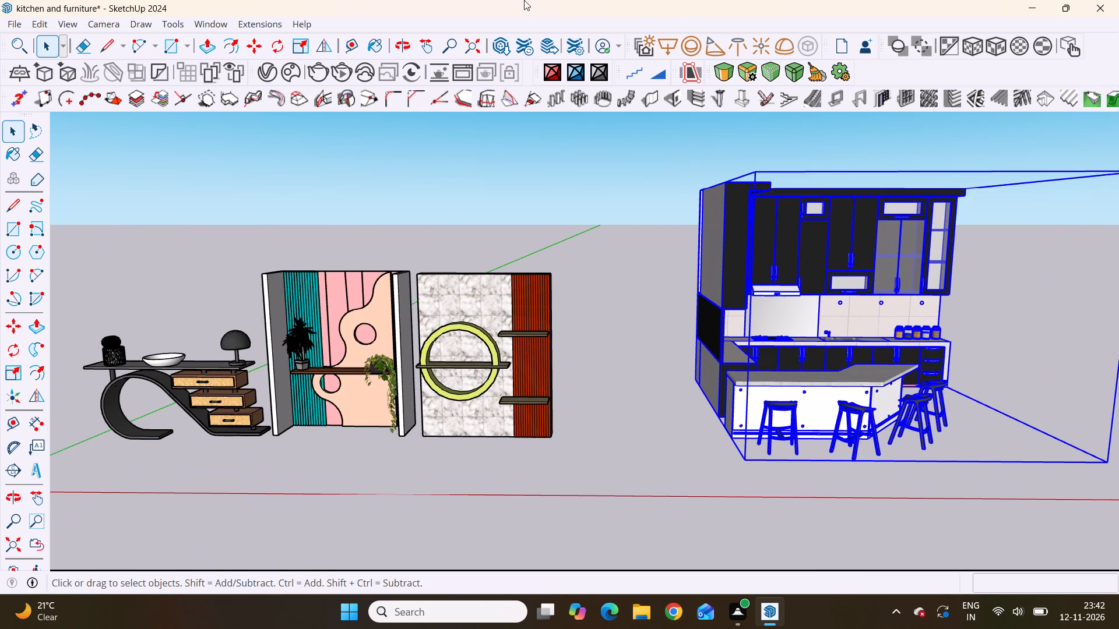
pyautogui.press('m')
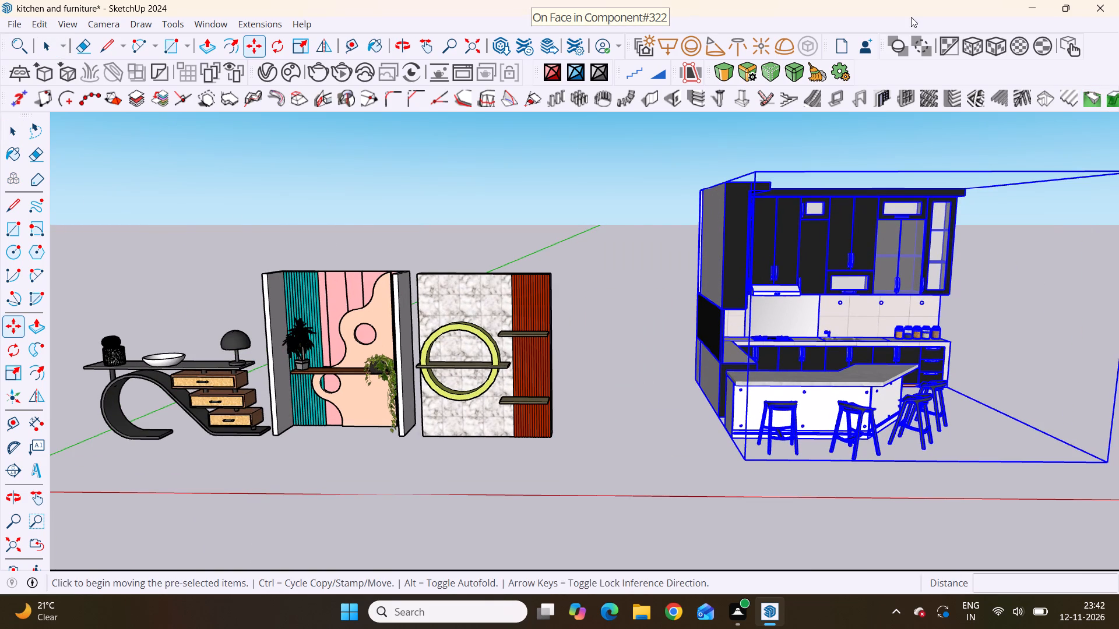
pyautogui.scroll(4, 744, 464)
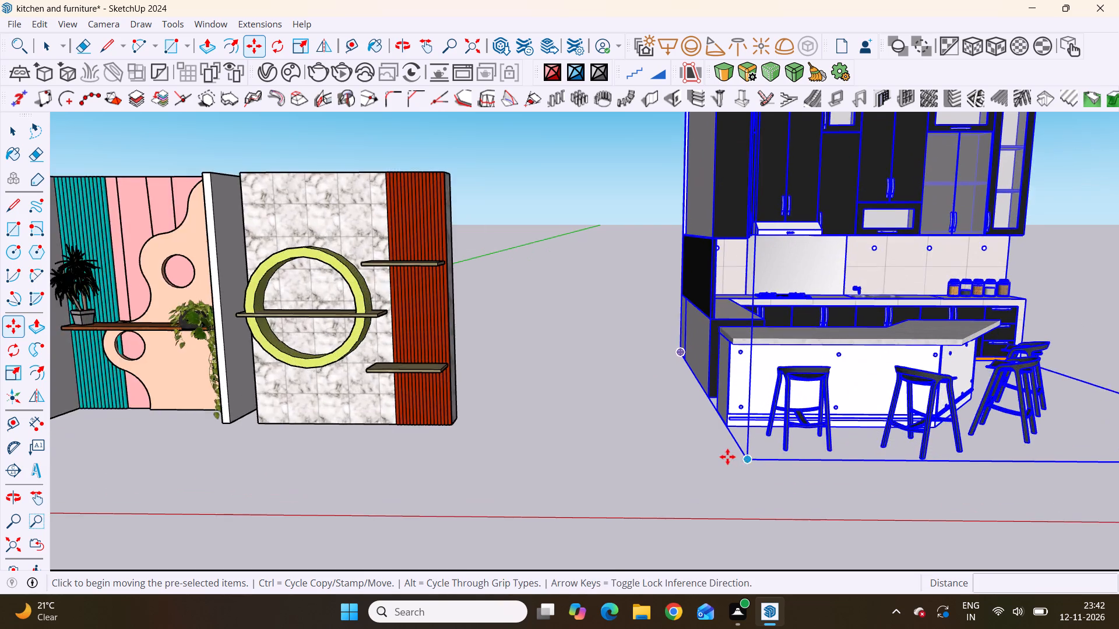
pyautogui.scroll(5, 727, 457)
pyautogui.click(725, 407)
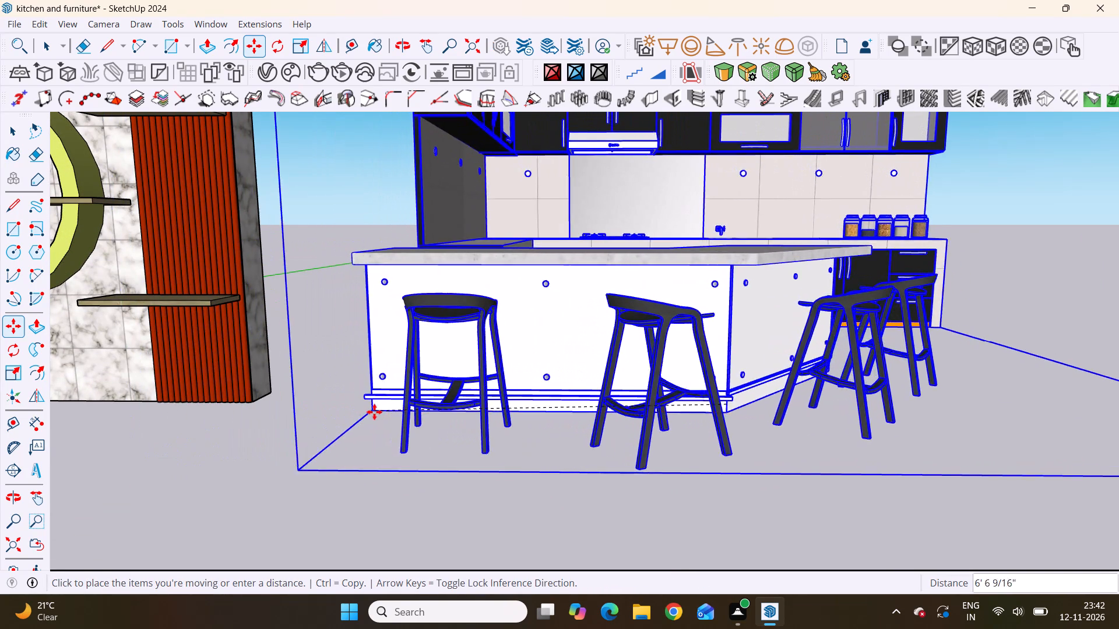
pyautogui.scroll(-8, 419, 413)
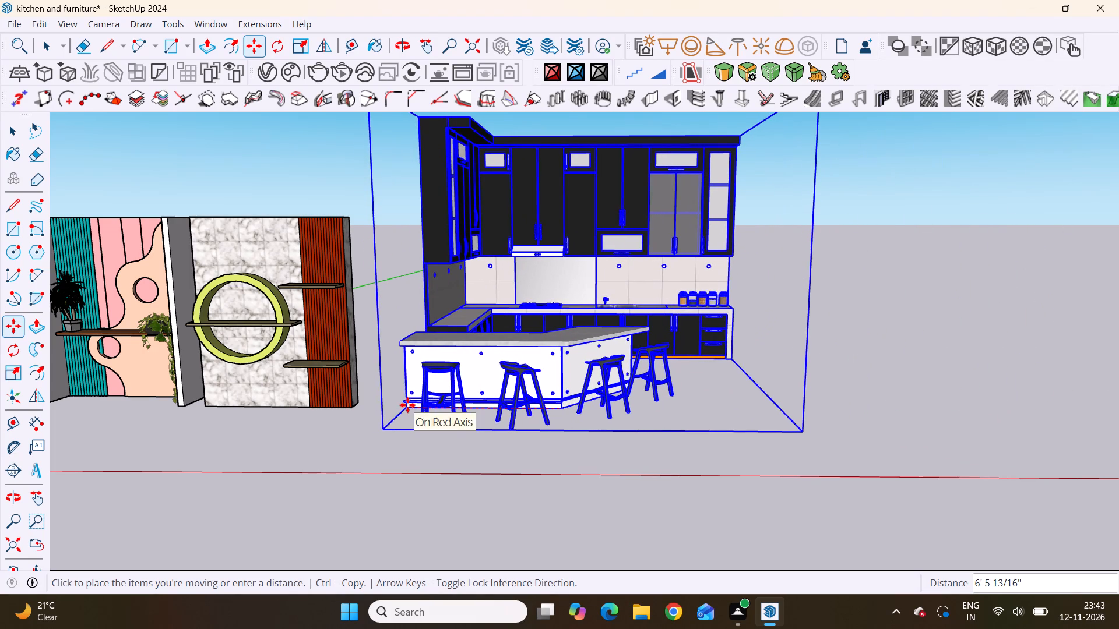
pyautogui.click(360, 412)
# Examine how the kitchen and its island sit beside the ring panel, from the front, from above and at several distances.
pyautogui.scroll(-5, 358, 439)
pyautogui.moveTo(333, 464); pyautogui.dragTo(393, 438, button='middle')
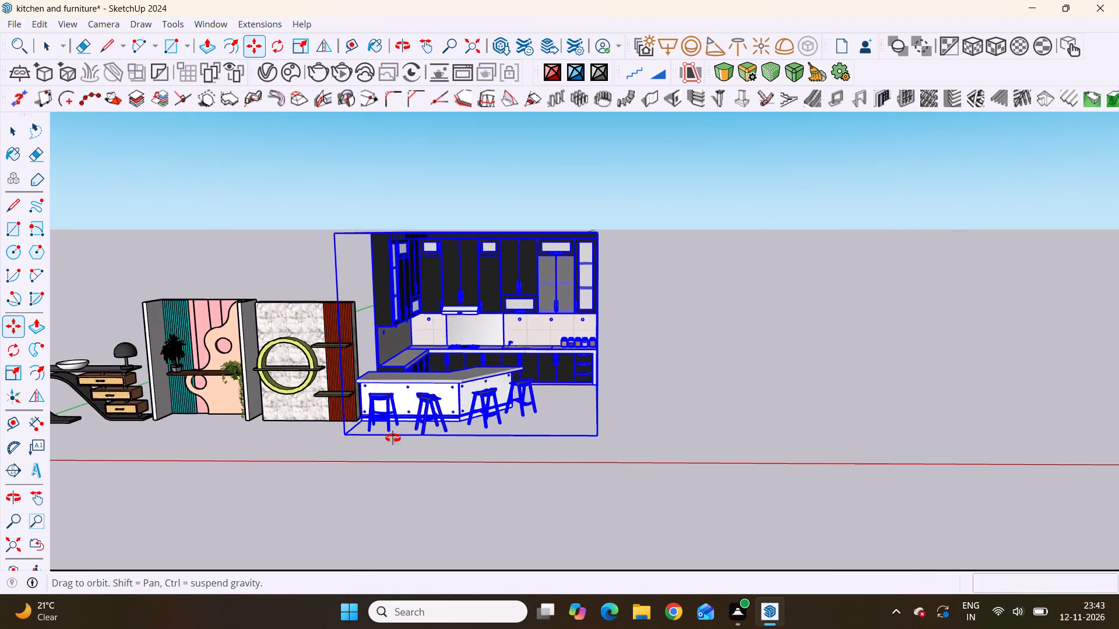
pyautogui.moveTo(393, 438); pyautogui.dragTo(402, 419, button='middle')
pyautogui.scroll(3, 402, 419)
pyautogui.scroll(-7, 568, 426)
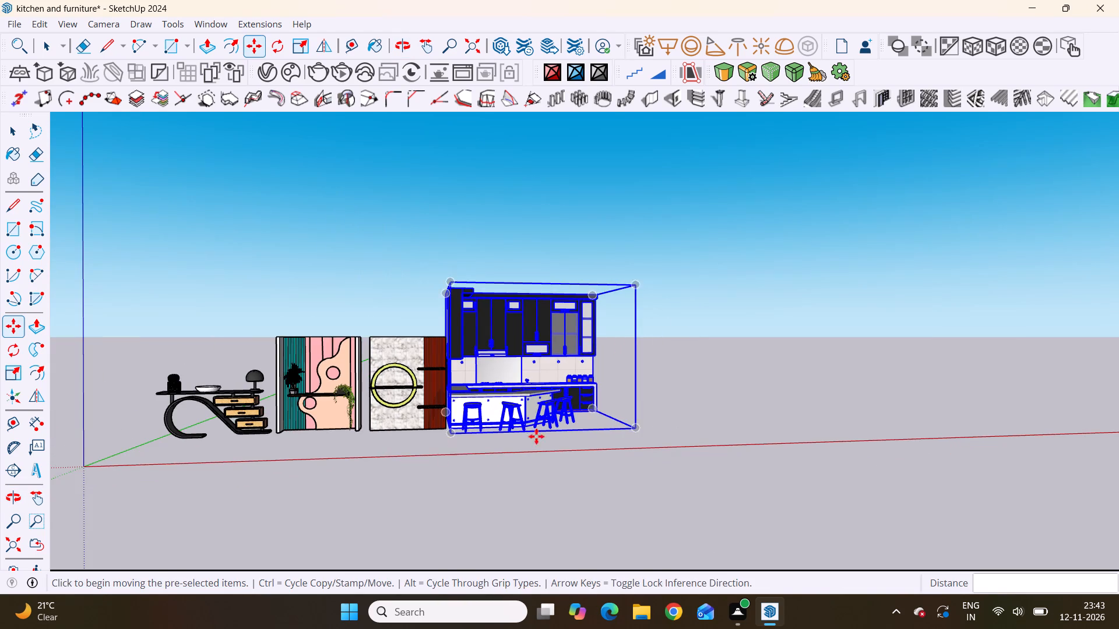
pyautogui.scroll(-3, 582, 435)
pyautogui.scroll(3, 379, 467)
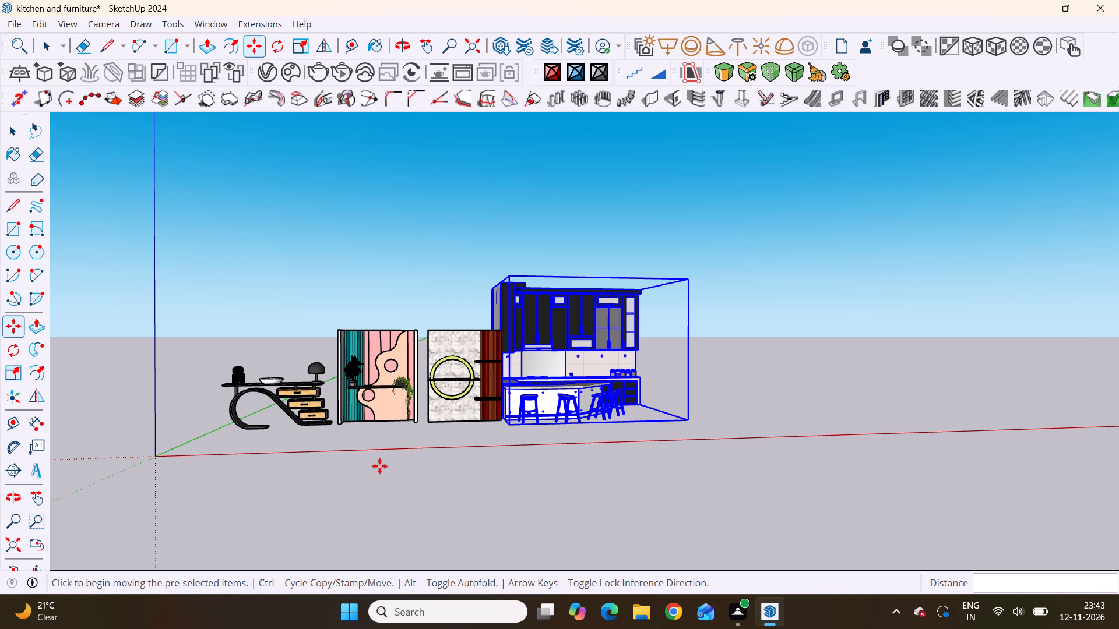
pyautogui.scroll(-5, 614, 384)
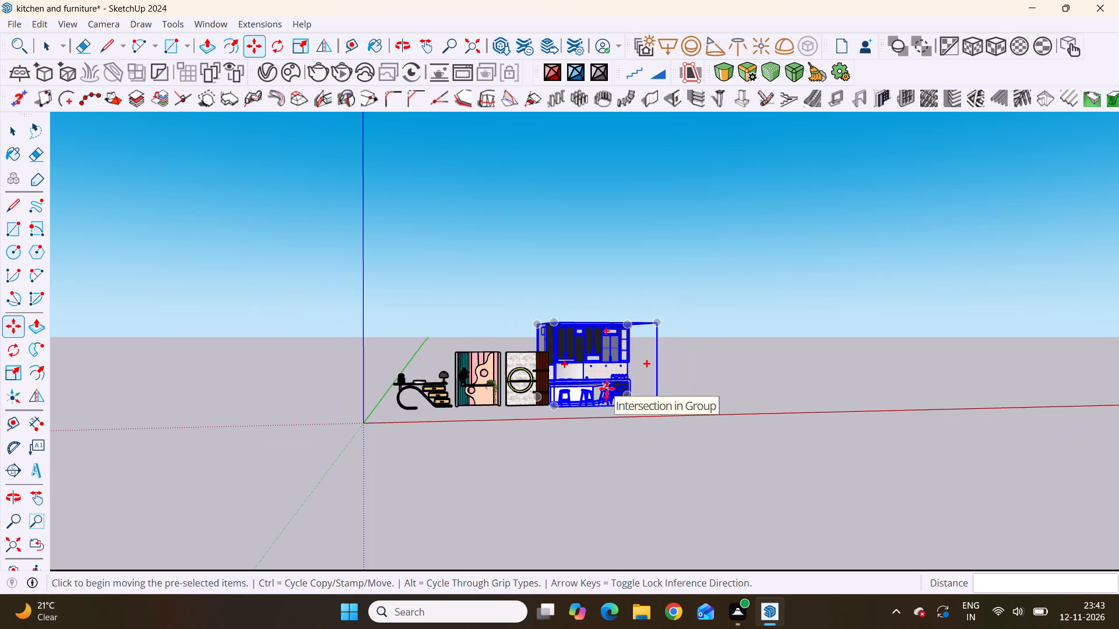
pyautogui.scroll(15, 544, 380)
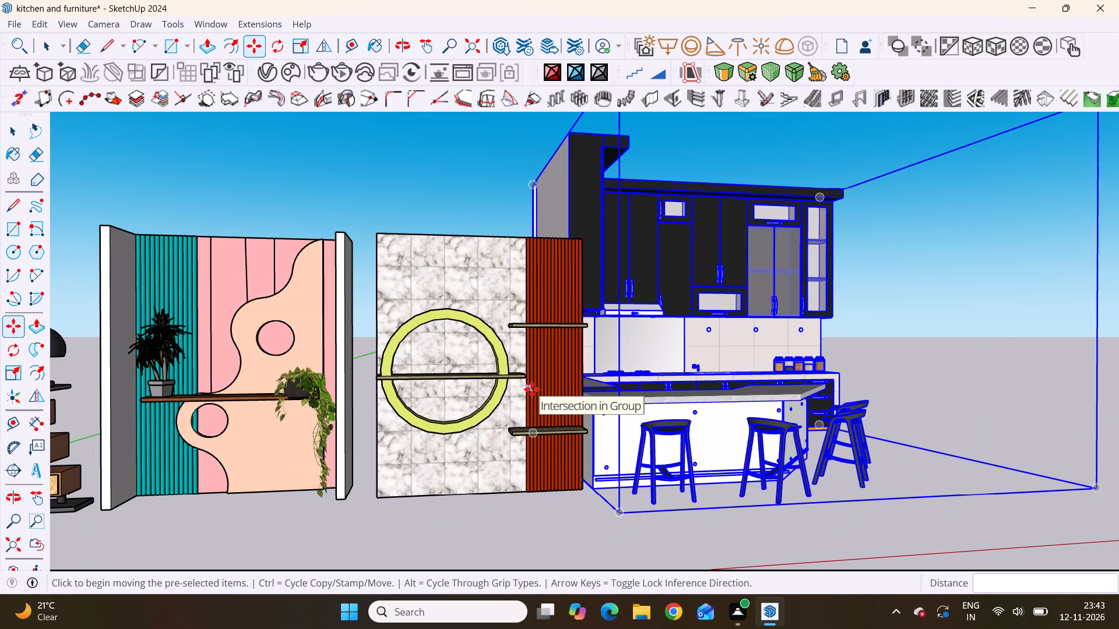
pyautogui.scroll(-9, 532, 389)
pyautogui.moveTo(528, 393); pyautogui.dragTo(365, 432, button='middle')
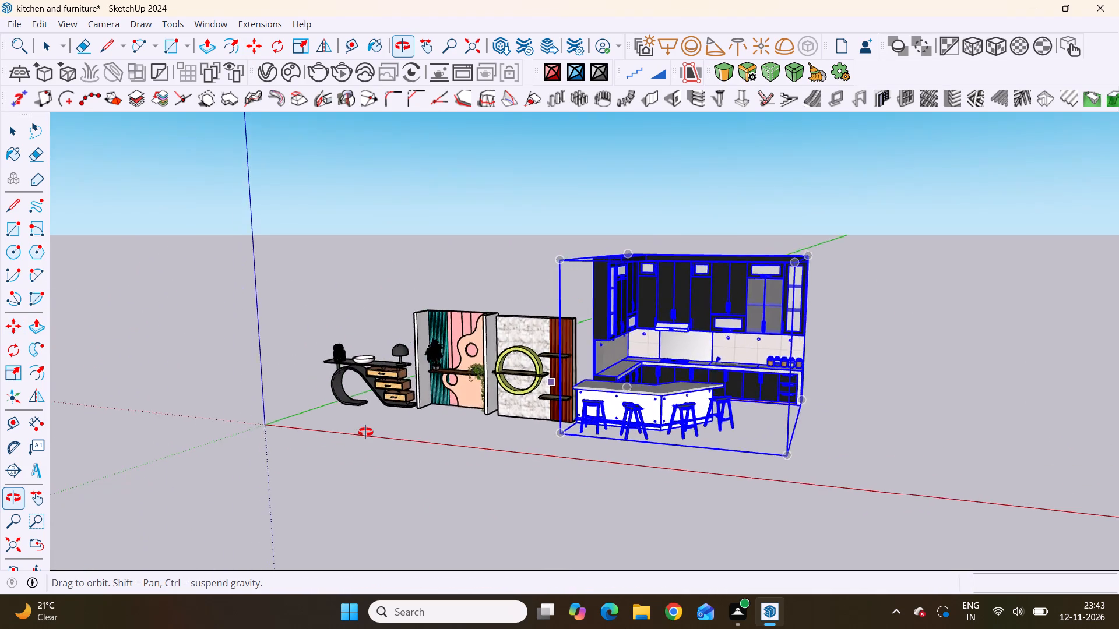
pyautogui.moveTo(365, 432); pyautogui.dragTo(442, 512, button='middle')
pyautogui.scroll(9, 692, 327)
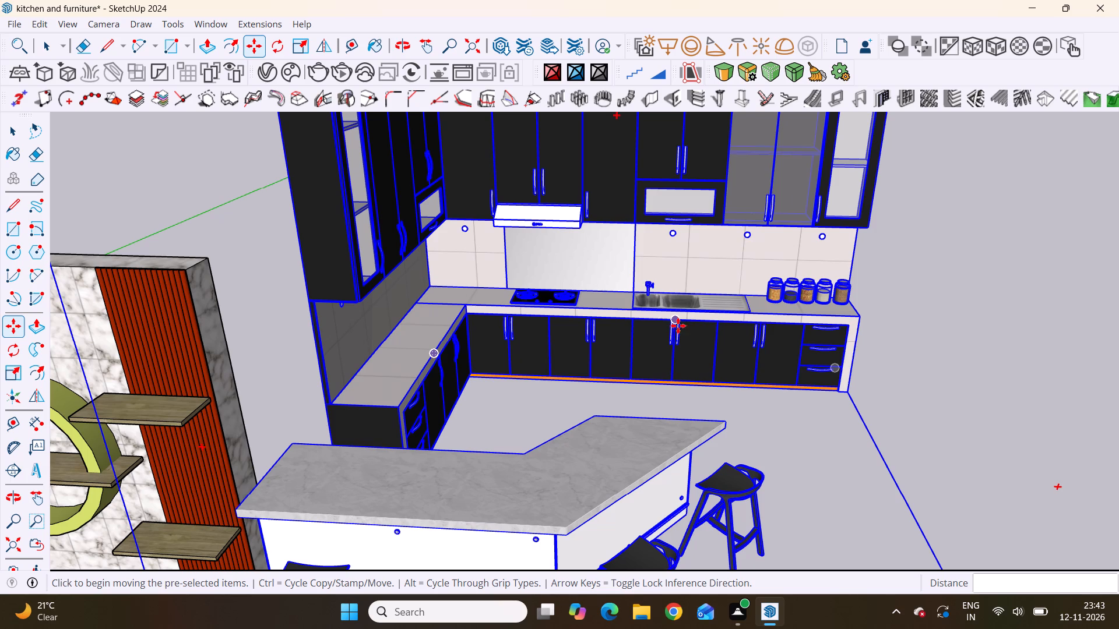
pyautogui.scroll(-8, 617, 342)
pyautogui.scroll(-4, 686, 362)
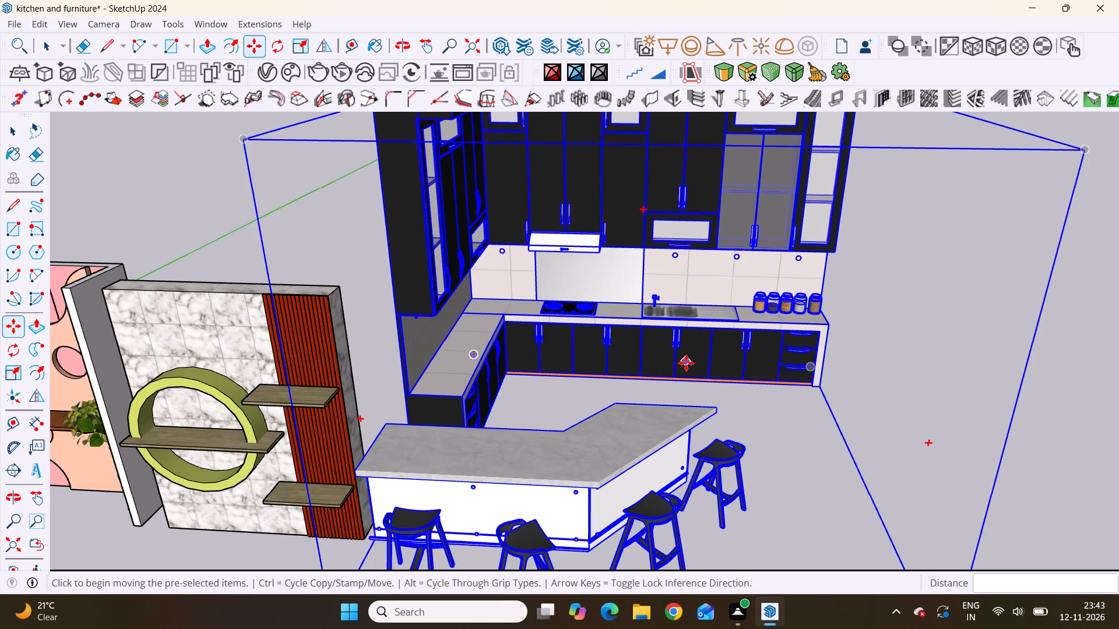
pyautogui.scroll(-3, 686, 363)
pyautogui.scroll(-3, 520, 410)
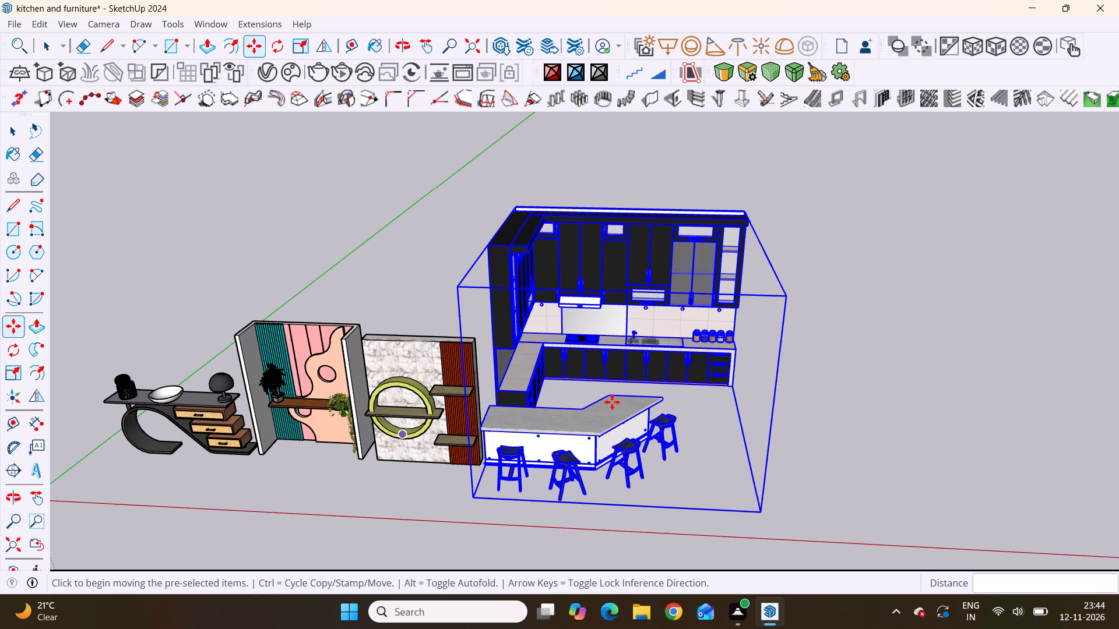
pyautogui.scroll(-5, 612, 402)
pyautogui.scroll(10, 642, 402)
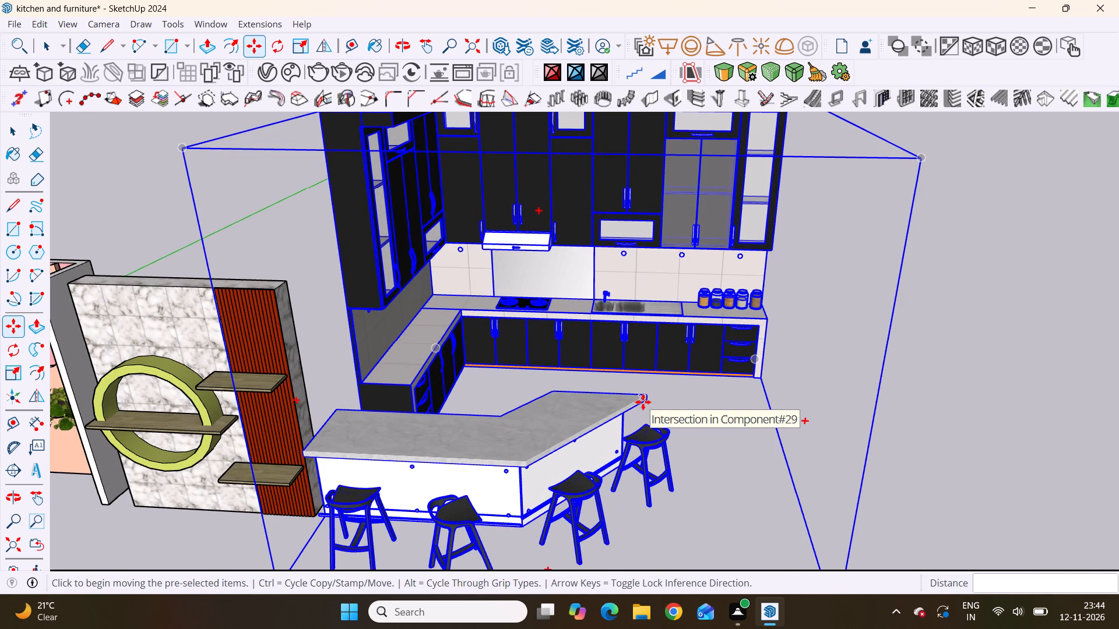
pyautogui.scroll(-5, 643, 402)
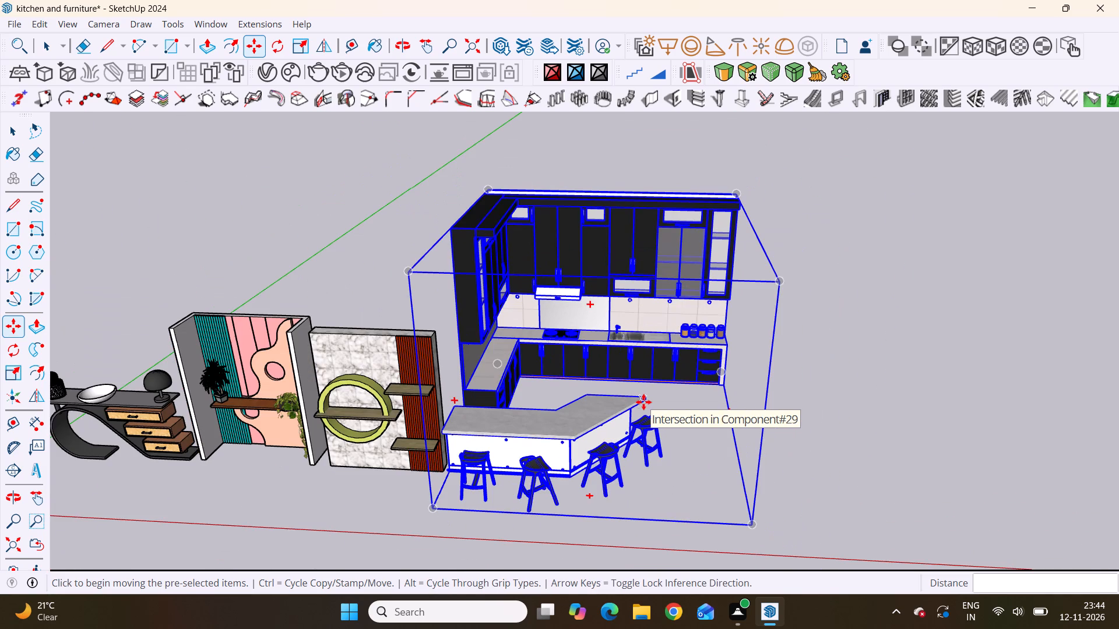
# Shift the kitchen slightly away from the ring panel along the red axis, gripping the island's bottom corner, and deselect it.
pyautogui.scroll(11, 347, 518)
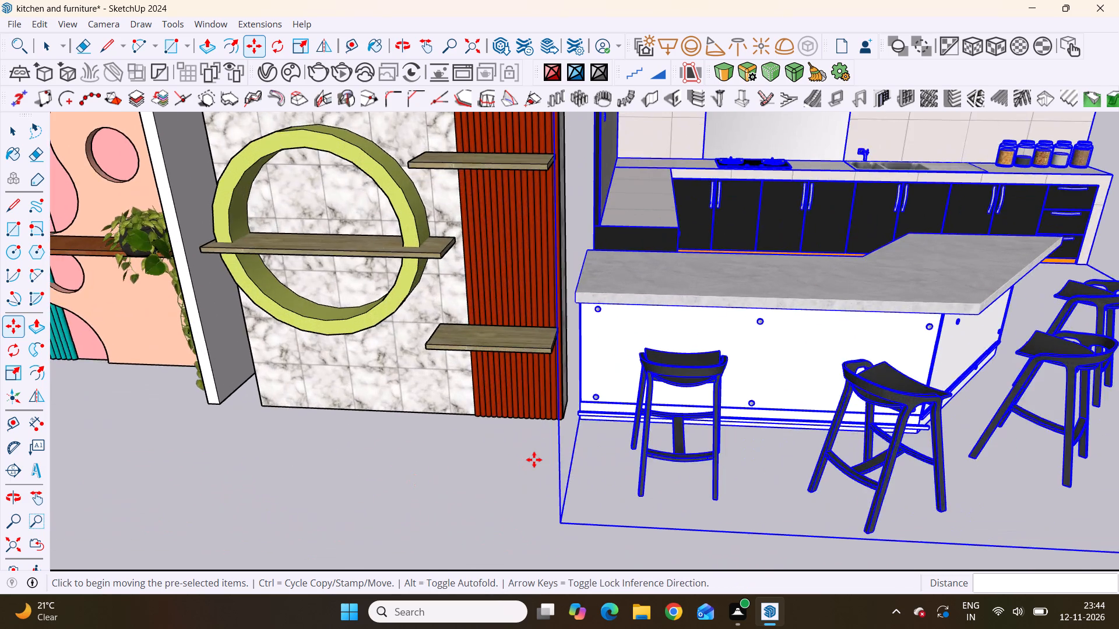
pyautogui.scroll(5, 534, 460)
pyautogui.scroll(5, 601, 397)
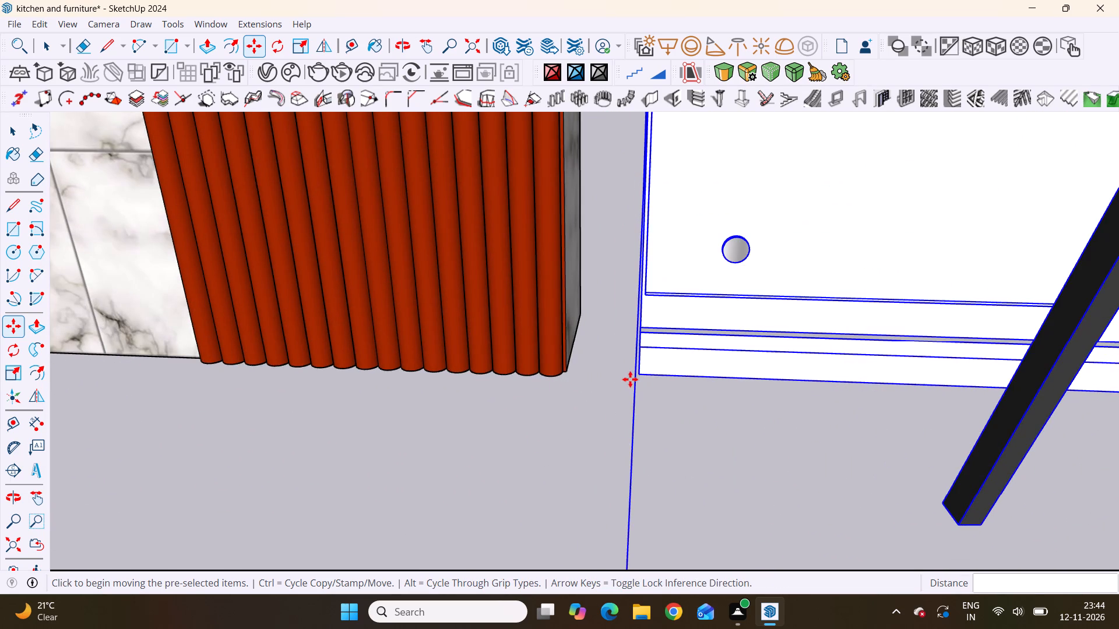
pyautogui.click(640, 376)
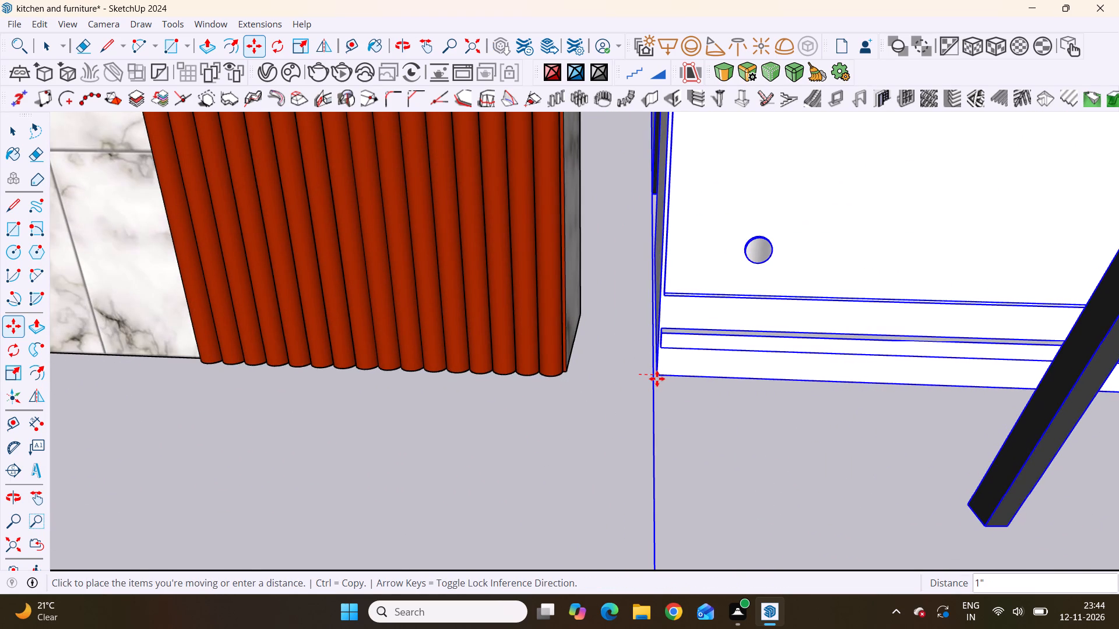
pyautogui.click(670, 380)
pyautogui.scroll(-11, 531, 391)
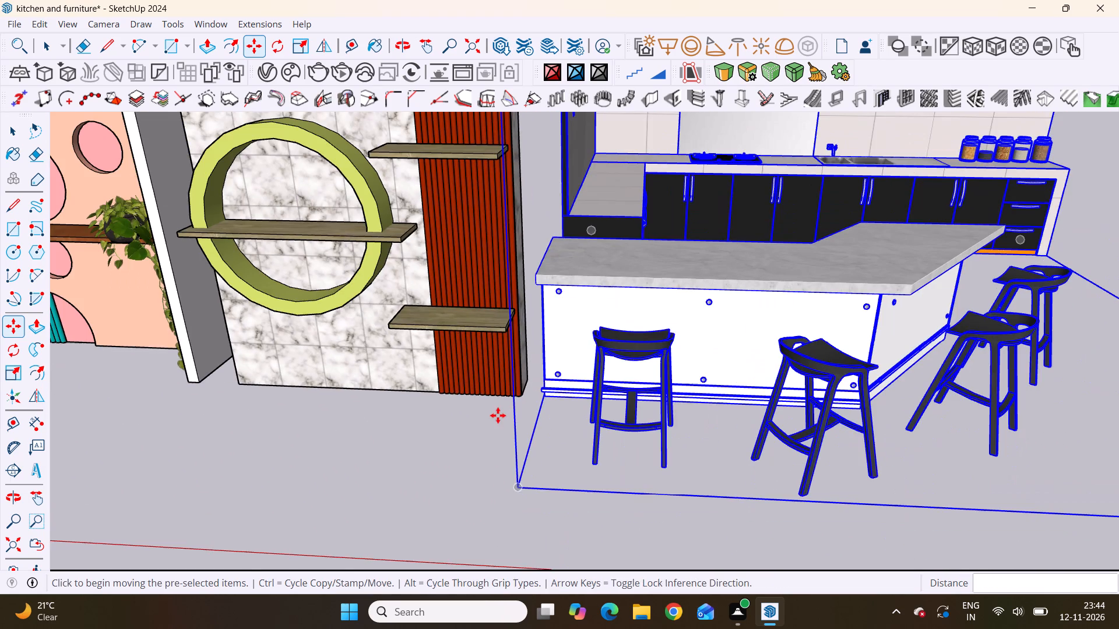
pyautogui.press('space')
pyautogui.scroll(-10, 445, 391)
pyautogui.click(856, 302)
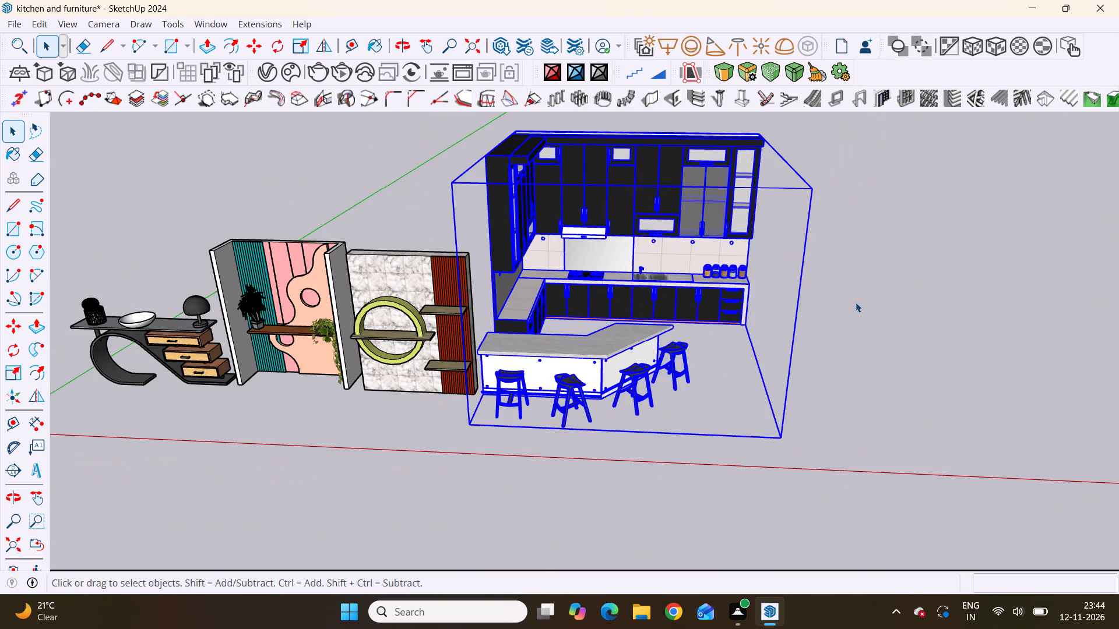
# Examine the kitchen's cabinets, counters and island beside the ring panel from above.
pyautogui.scroll(-5, 856, 305)
pyautogui.moveTo(783, 287); pyautogui.dragTo(739, 449, button='middle')
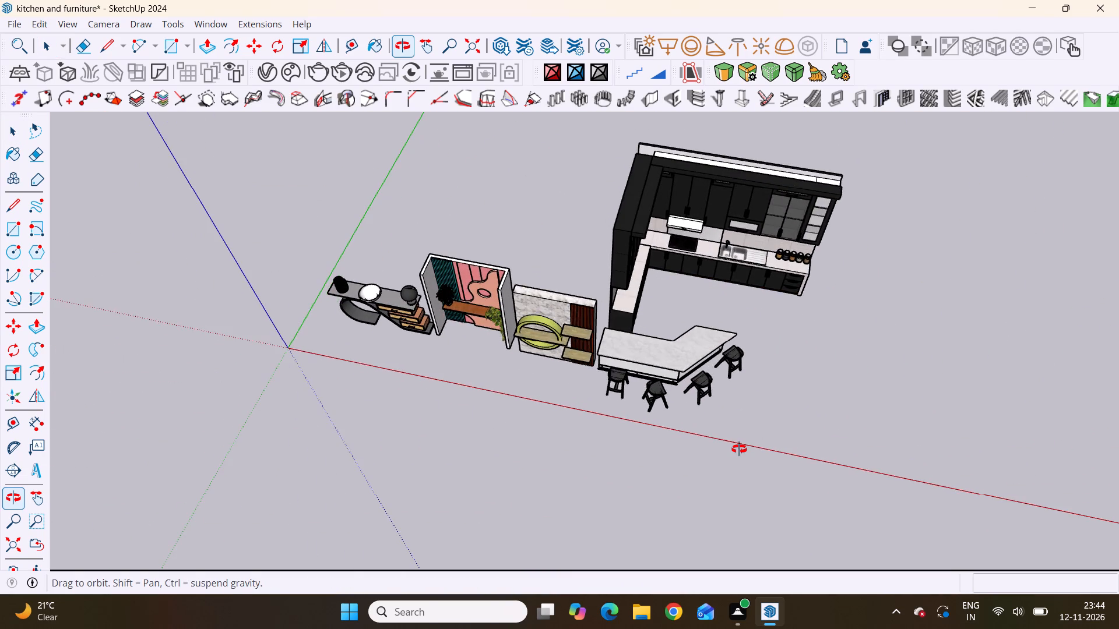
pyautogui.moveTo(739, 449); pyautogui.dragTo(739, 427, button='middle')
pyautogui.moveTo(741, 376); pyautogui.dragTo(698, 271, button='middle')
pyautogui.scroll(9, 698, 271)
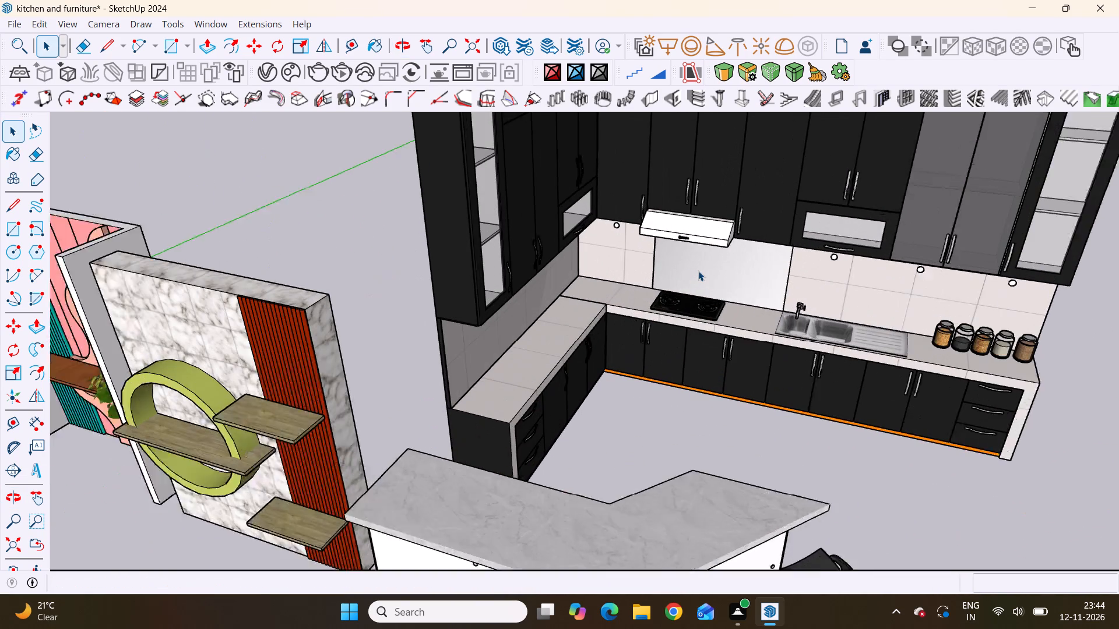
pyautogui.scroll(1, 698, 271)
pyautogui.scroll(-5, 698, 271)
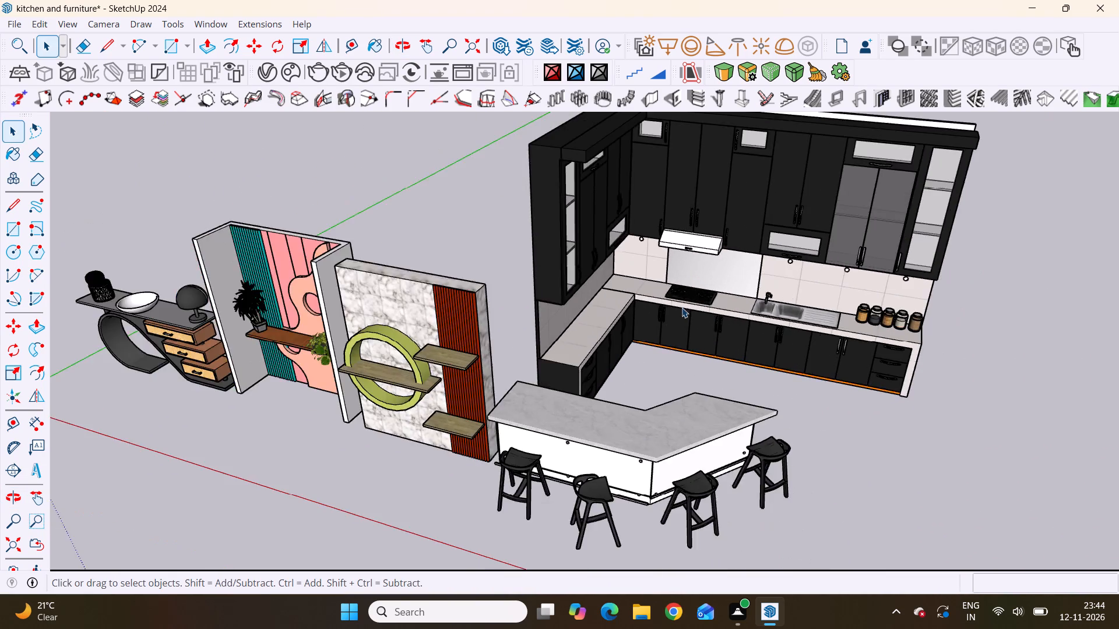
pyautogui.scroll(-6, 682, 308)
# Examine the spacing between kitchen and ring panel from the side, and the full row with console table and wave panel.
pyautogui.moveTo(643, 298); pyautogui.dragTo(423, 204, button='middle')
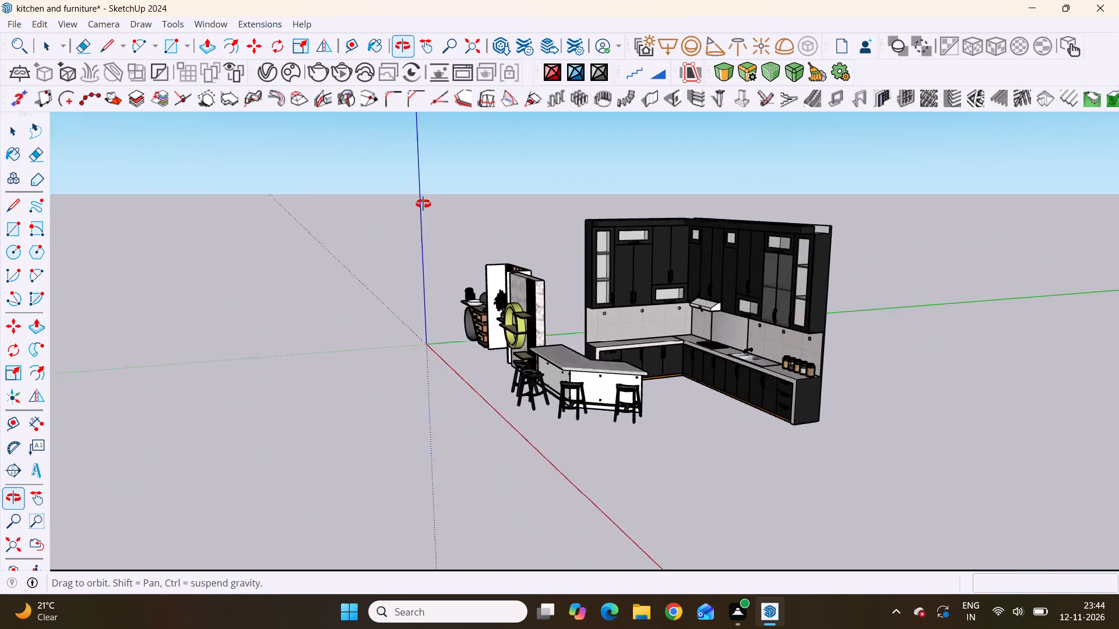
pyautogui.moveTo(423, 204); pyautogui.dragTo(362, 271, button='middle')
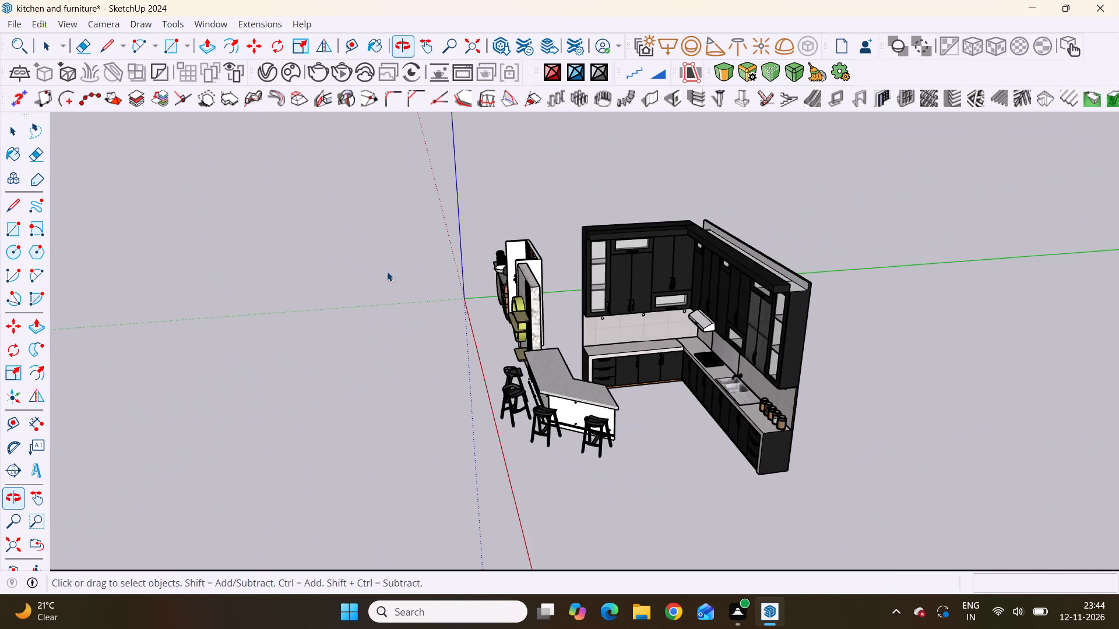
pyautogui.scroll(19, 573, 316)
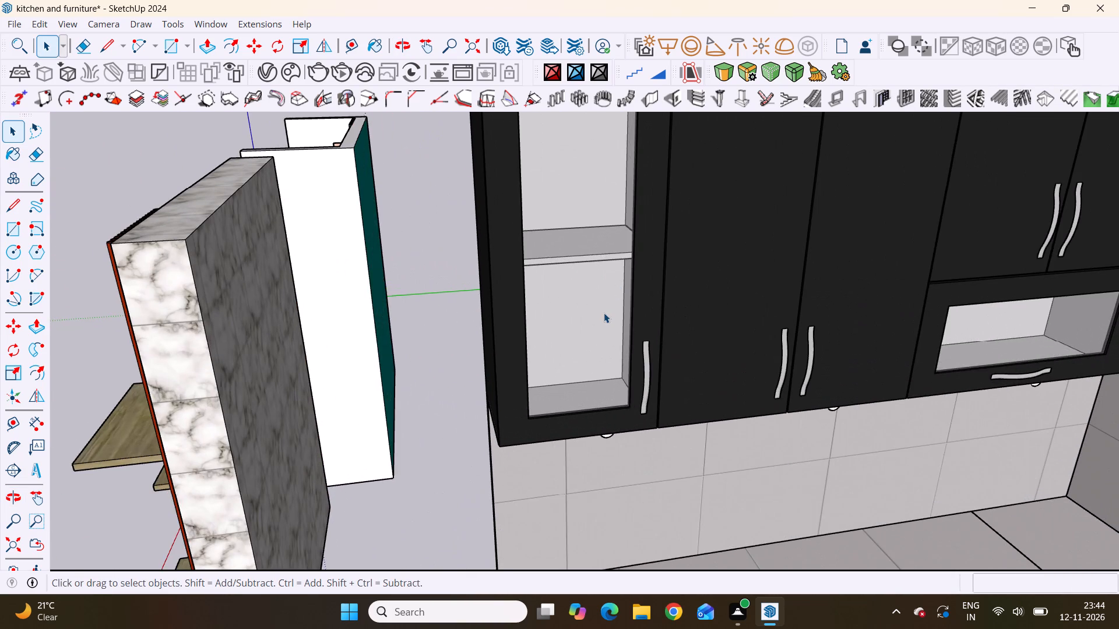
pyautogui.moveTo(604, 313); pyautogui.dragTo(677, 462, button='middle')
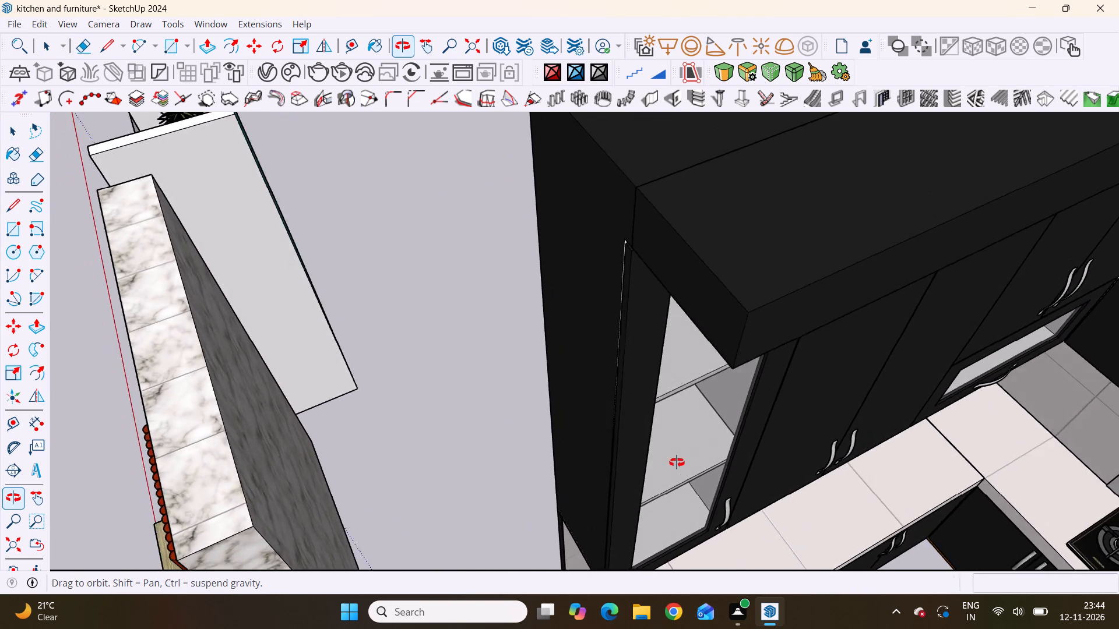
pyautogui.moveTo(677, 462); pyautogui.dragTo(649, 341, button='middle')
pyautogui.scroll(1, 644, 360)
pyautogui.scroll(-4, 649, 341)
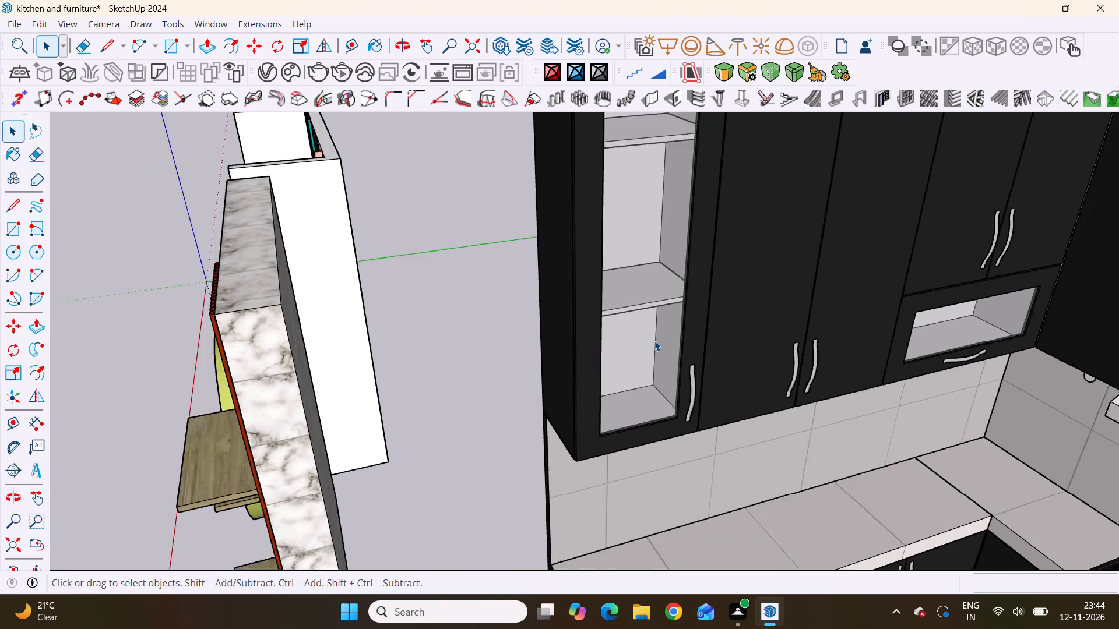
pyautogui.scroll(-8, 654, 341)
pyautogui.moveTo(666, 379); pyautogui.dragTo(721, 417, button='middle')
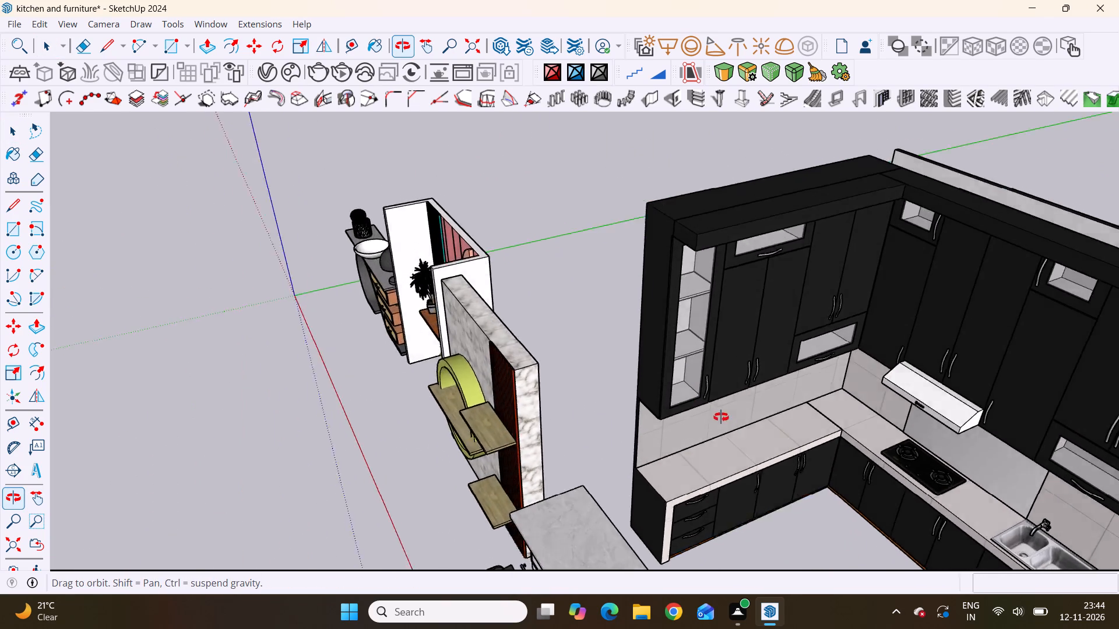
pyautogui.moveTo(721, 417); pyautogui.dragTo(930, 353, button='middle')
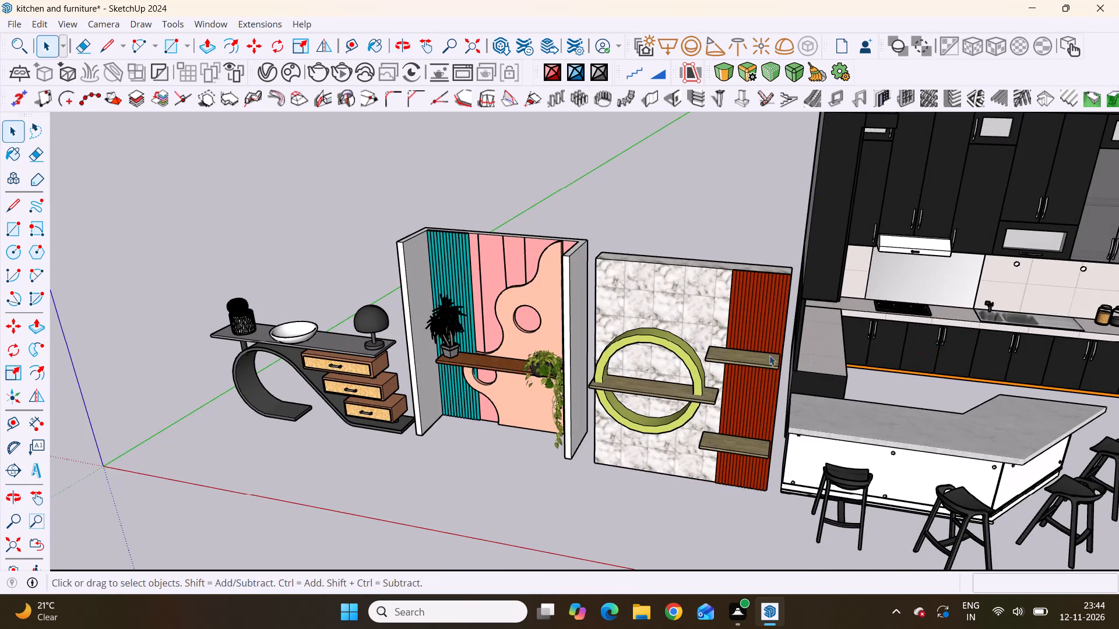
pyautogui.scroll(-3, 715, 365)
pyautogui.scroll(-4, 633, 389)
pyautogui.moveTo(841, 374); pyautogui.dragTo(889, 503, button='middle')
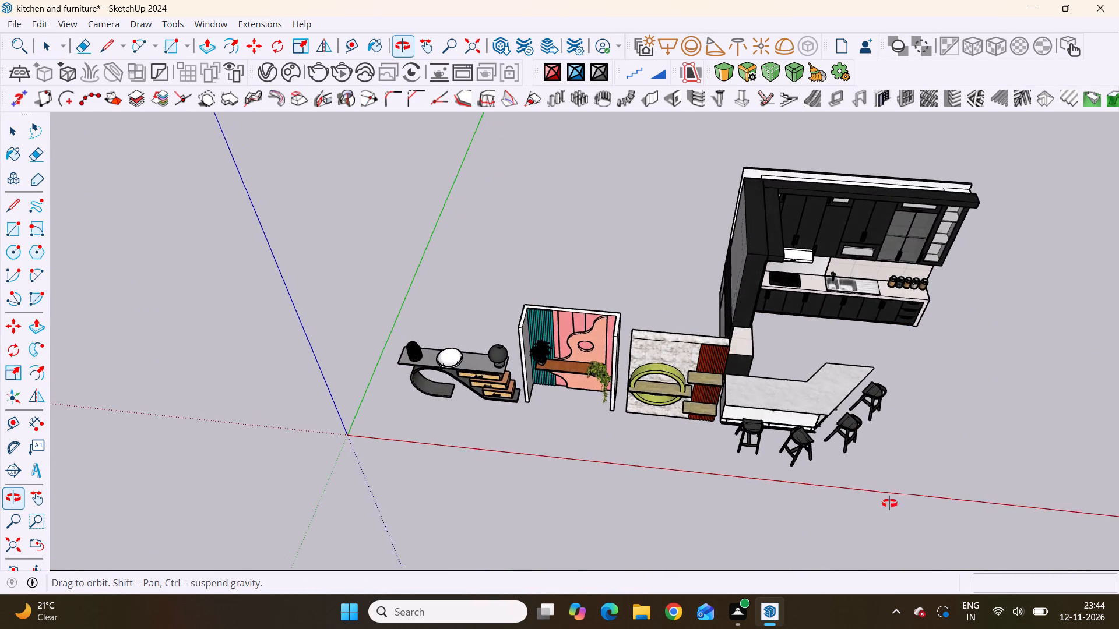
pyautogui.moveTo(889, 503); pyautogui.dragTo(938, 471, button='middle')
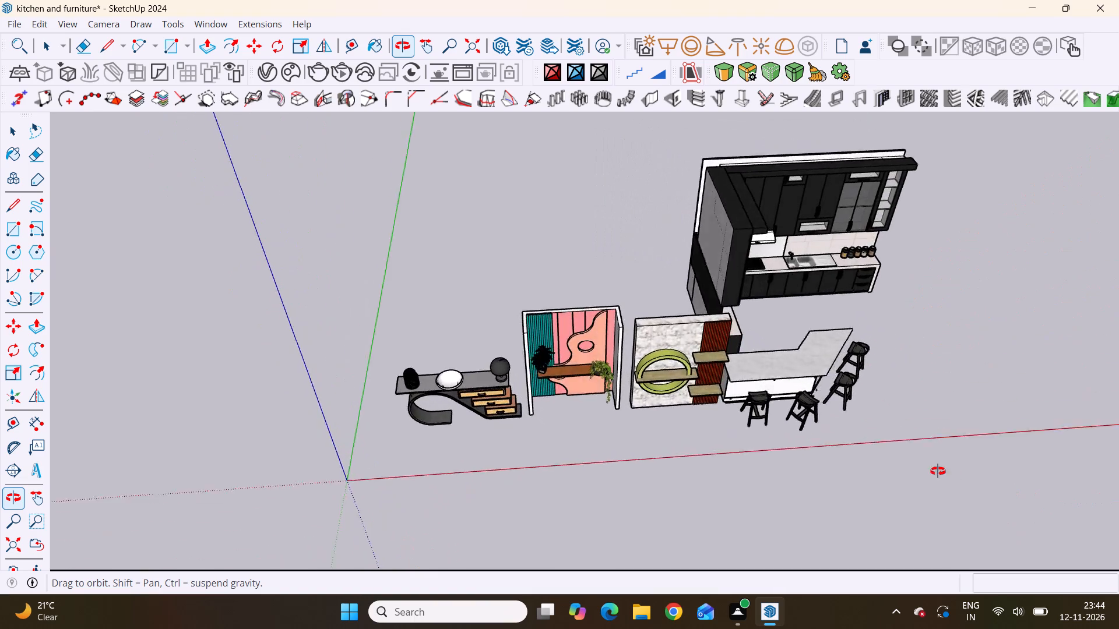
pyautogui.moveTo(938, 471); pyautogui.dragTo(889, 451, button='middle')
pyautogui.moveTo(885, 447); pyautogui.dragTo(892, 311, button='middle')
pyautogui.scroll(1, 894, 313)
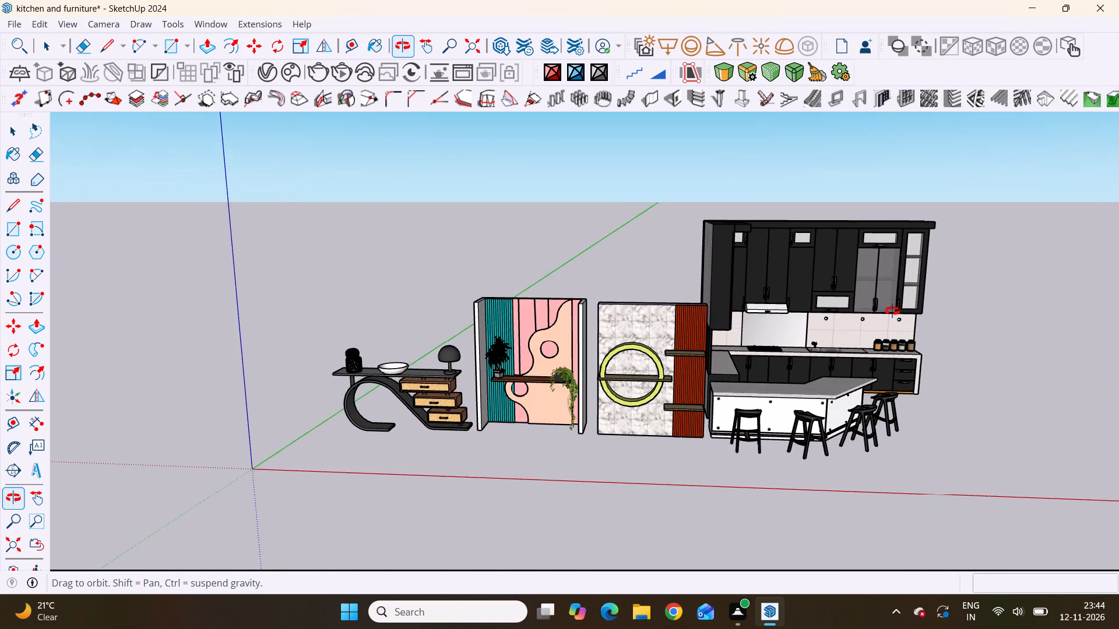
# Examine the full row of console table, wave panel, ring panel and kitchen from several angles and distances.
pyautogui.moveTo(892, 311); pyautogui.dragTo(892, 310, button='middle')
pyautogui.scroll(1, 892, 310)
pyautogui.scroll(-3, 668, 372)
pyautogui.scroll(6, 639, 387)
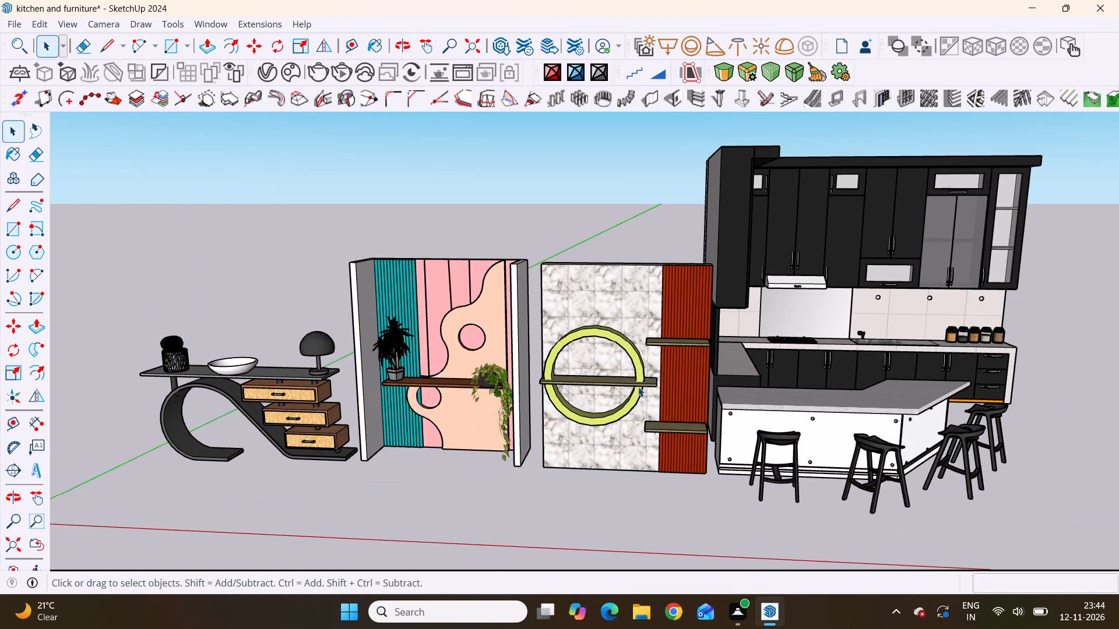
pyautogui.moveTo(638, 387); pyautogui.dragTo(591, 337, button='middle')
pyautogui.moveTo(592, 337); pyautogui.dragTo(617, 401, button='middle')
pyautogui.moveTo(617, 401); pyautogui.dragTo(627, 397, button='middle')
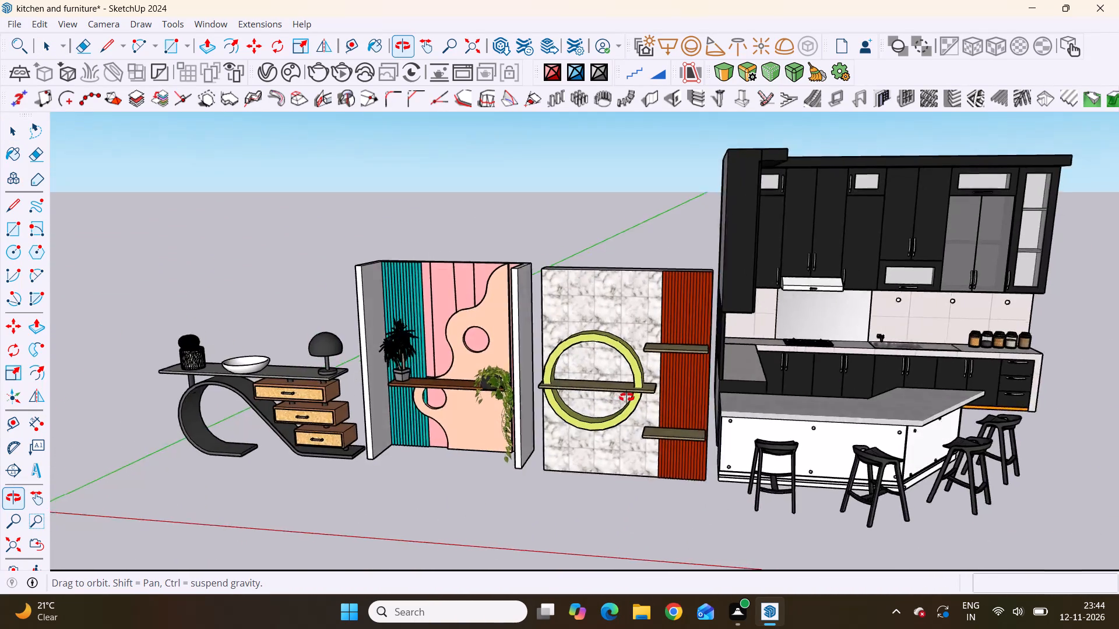
pyautogui.moveTo(627, 397); pyautogui.dragTo(669, 395, button='middle')
pyautogui.scroll(1, 645, 396)
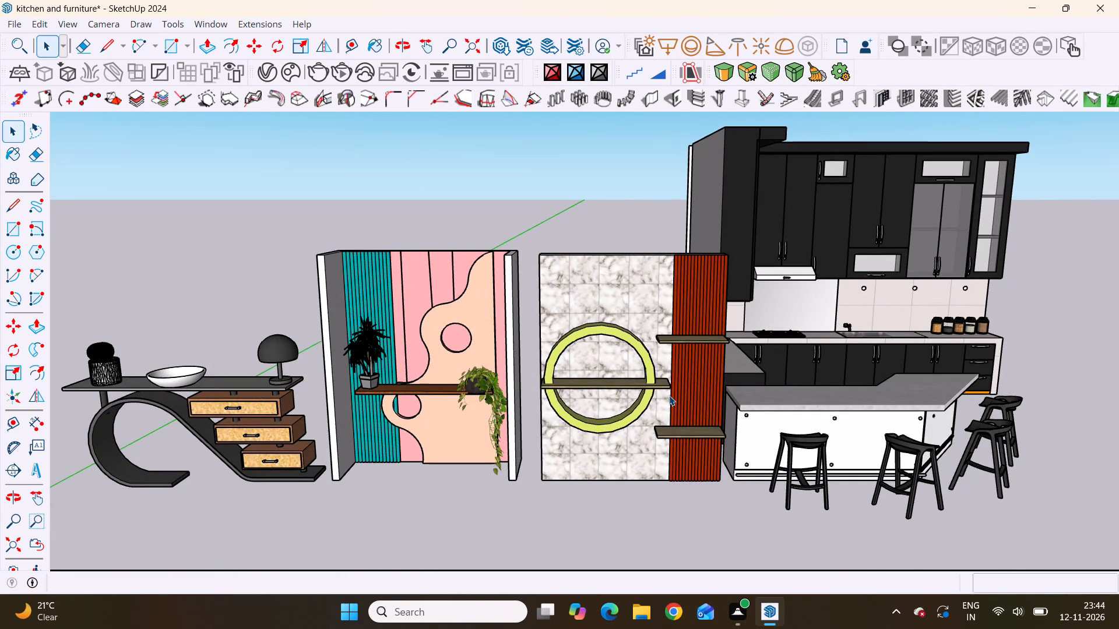
pyautogui.scroll(-5, 650, 422)
pyautogui.moveTo(670, 426); pyautogui.dragTo(592, 430, button='middle')
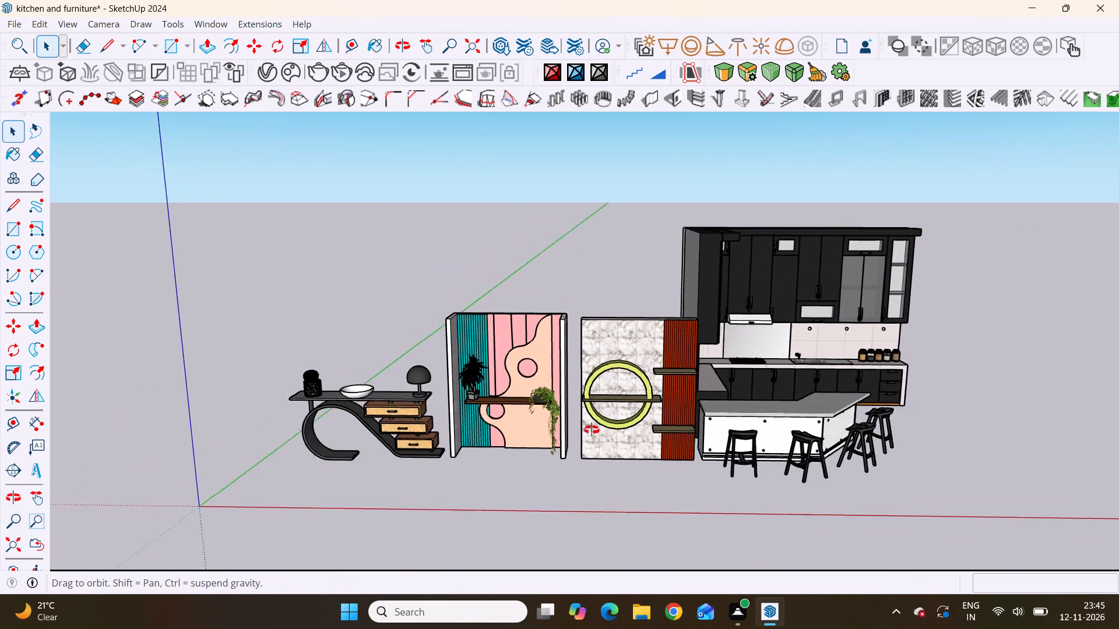
pyautogui.moveTo(592, 430); pyautogui.dragTo(584, 422, button='middle')
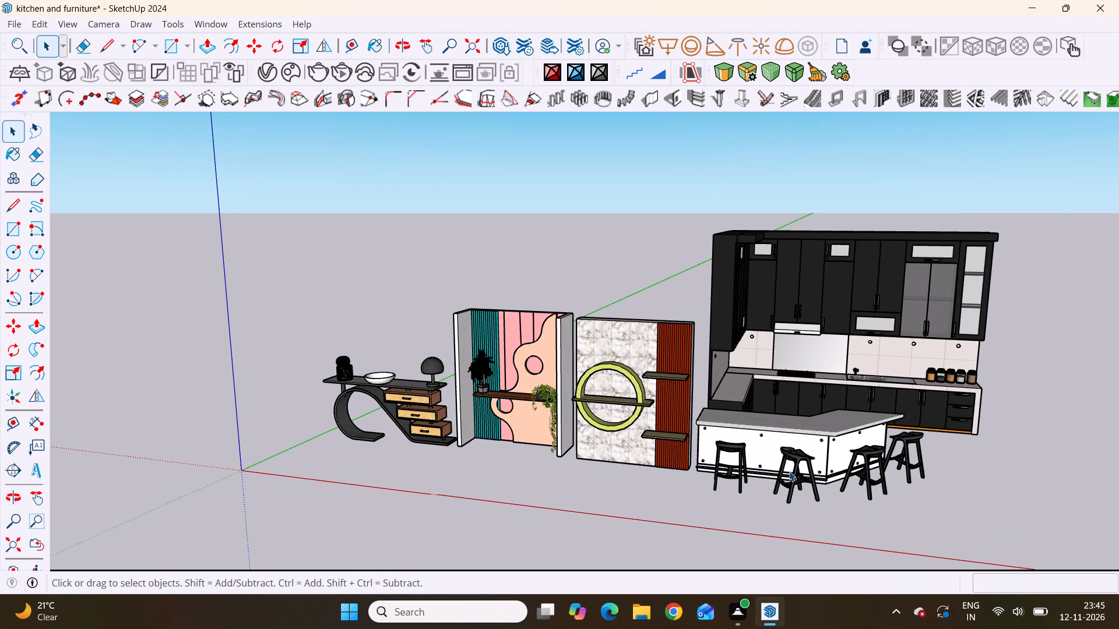
# Move the kitchen about 1' 2 1/4" along the red axis away from the ring panel, gripping the island's bottom corner, and deselect it.
pyautogui.scroll(2, 789, 458)
pyautogui.moveTo(789, 466); pyautogui.dragTo(886, 455, button='middle')
pyautogui.scroll(4, 886, 455)
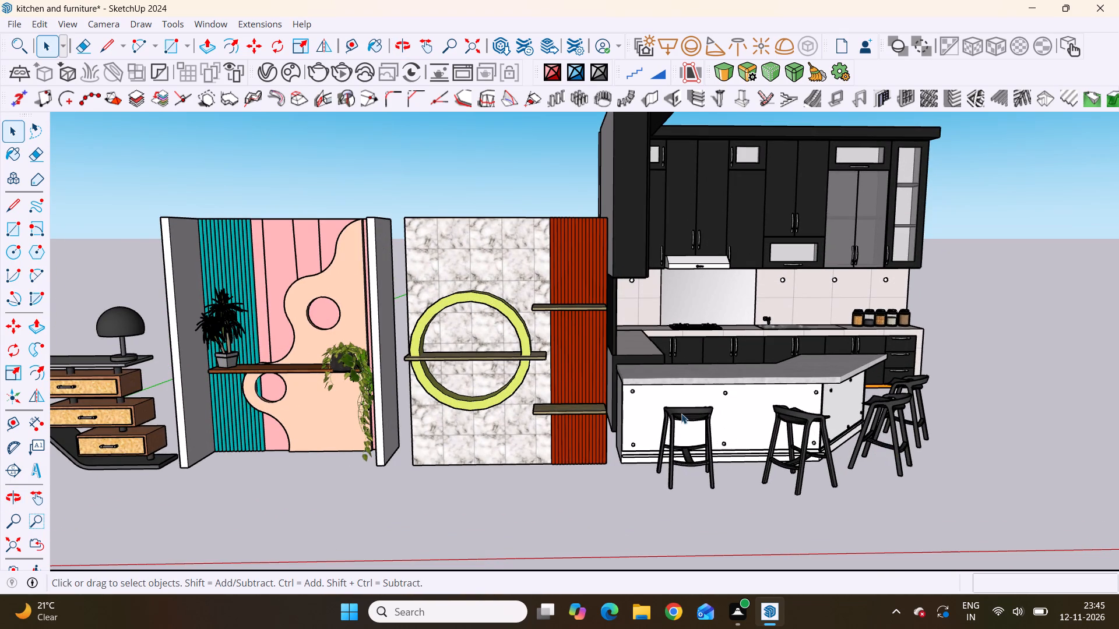
pyautogui.click(650, 407)
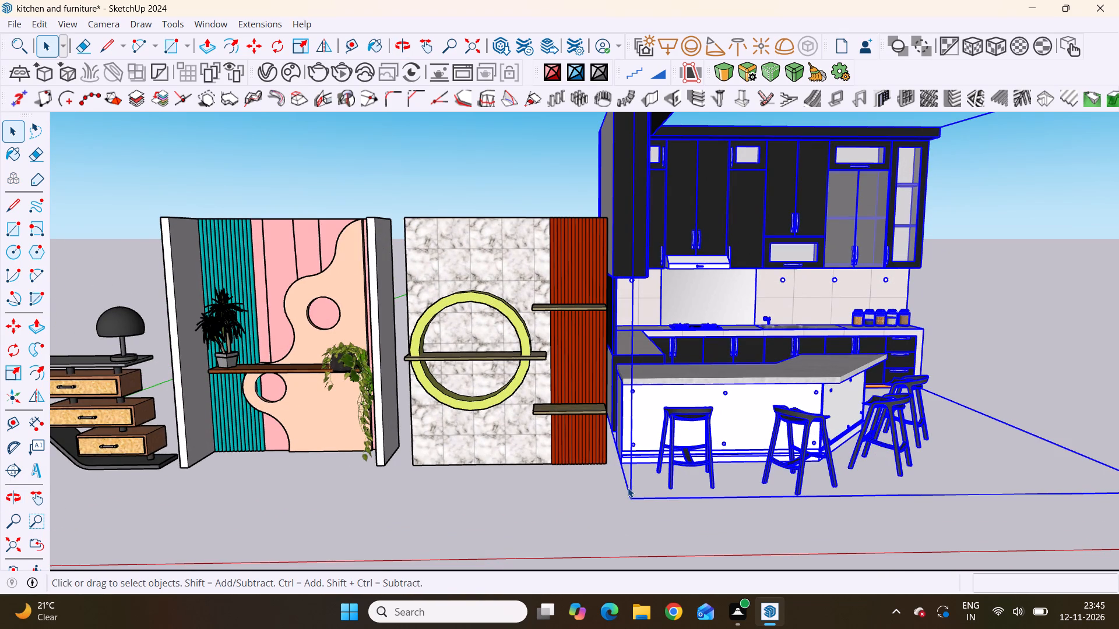
pyautogui.press('m')
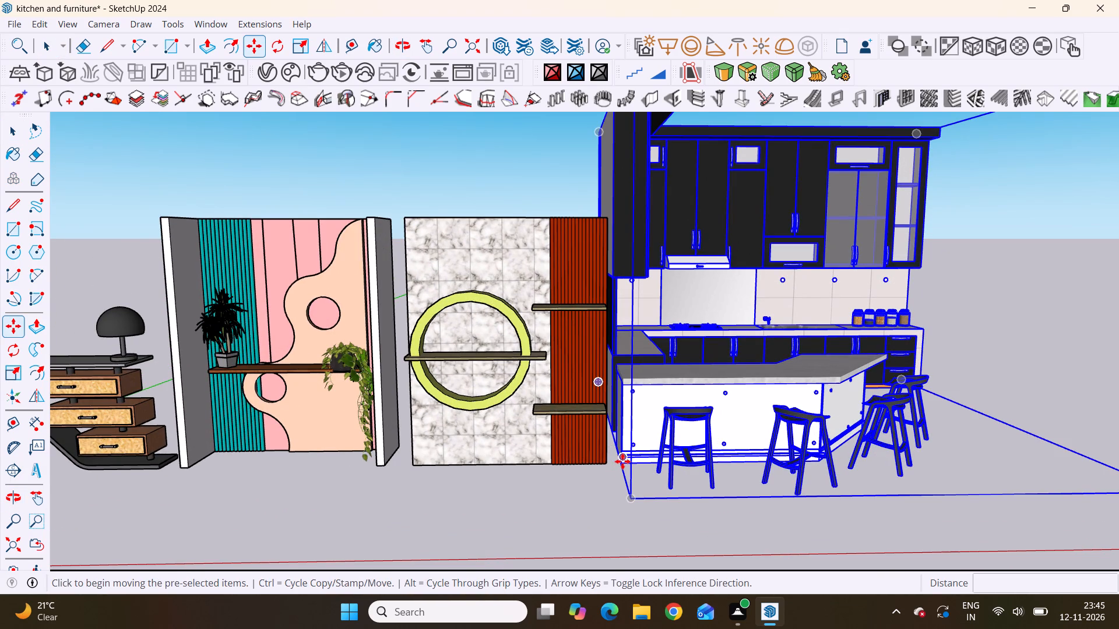
pyautogui.click(625, 464)
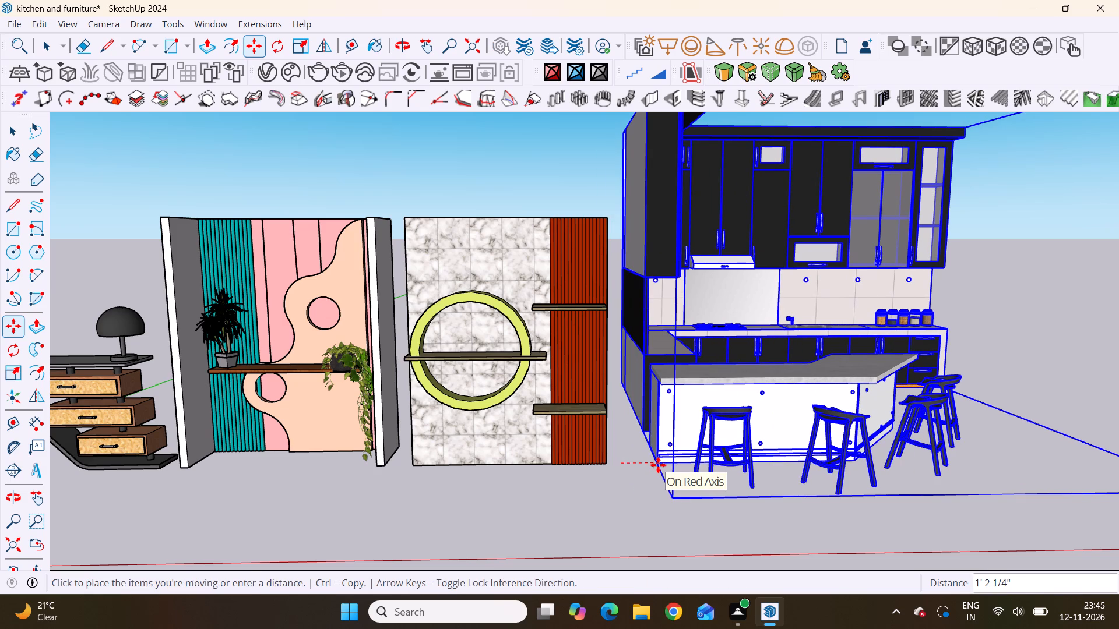
pyautogui.click(658, 465)
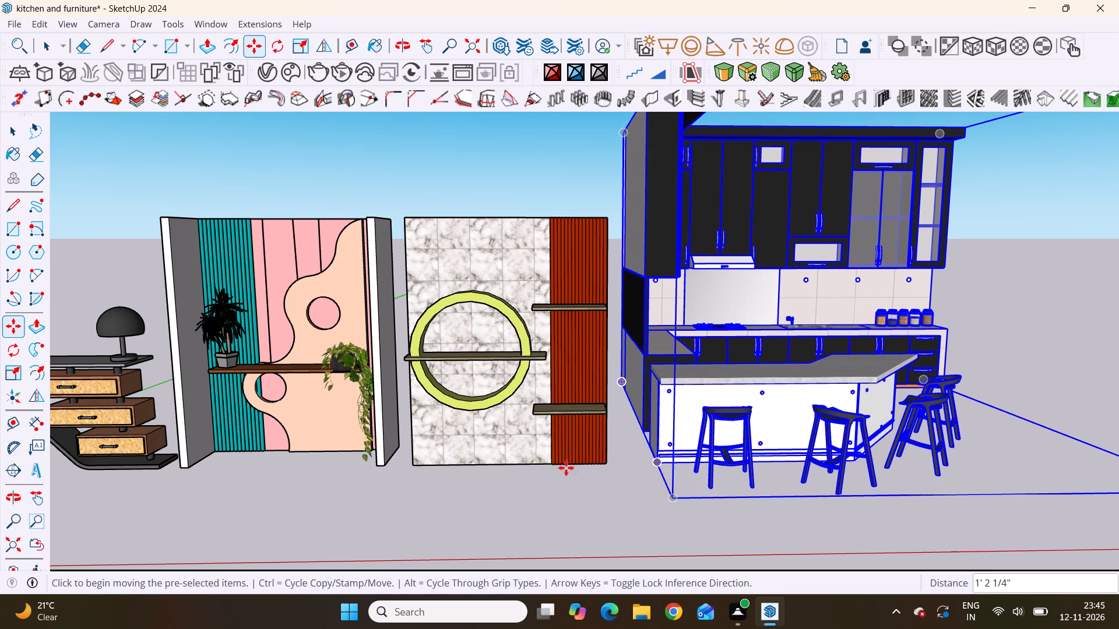
pyautogui.scroll(-2, 527, 468)
pyautogui.press('space')
pyautogui.scroll(-6, 520, 456)
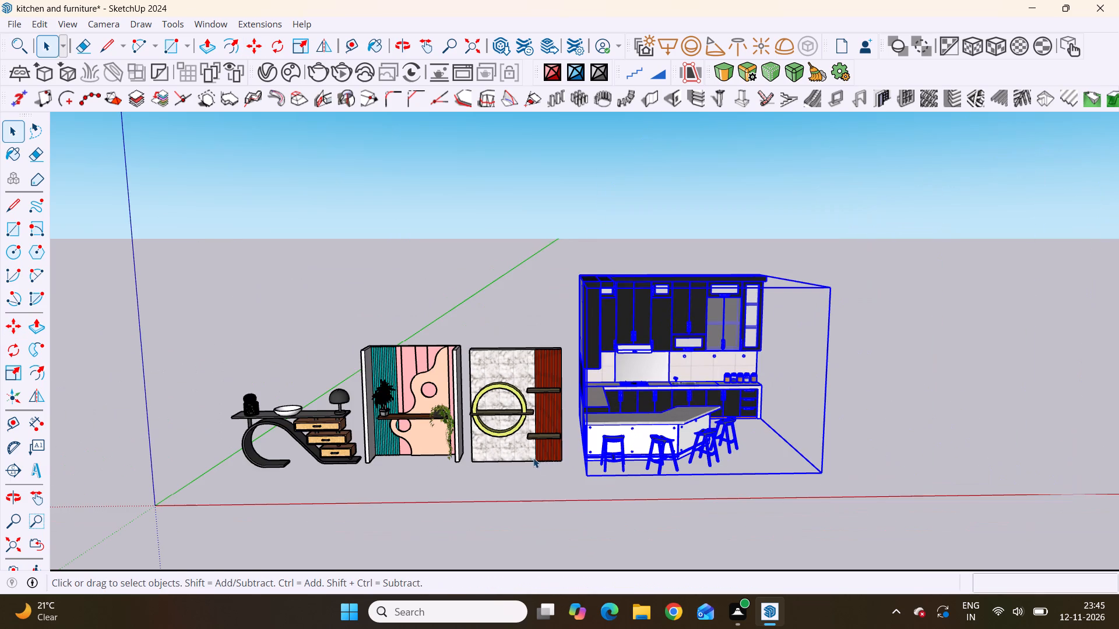
pyautogui.click(867, 375)
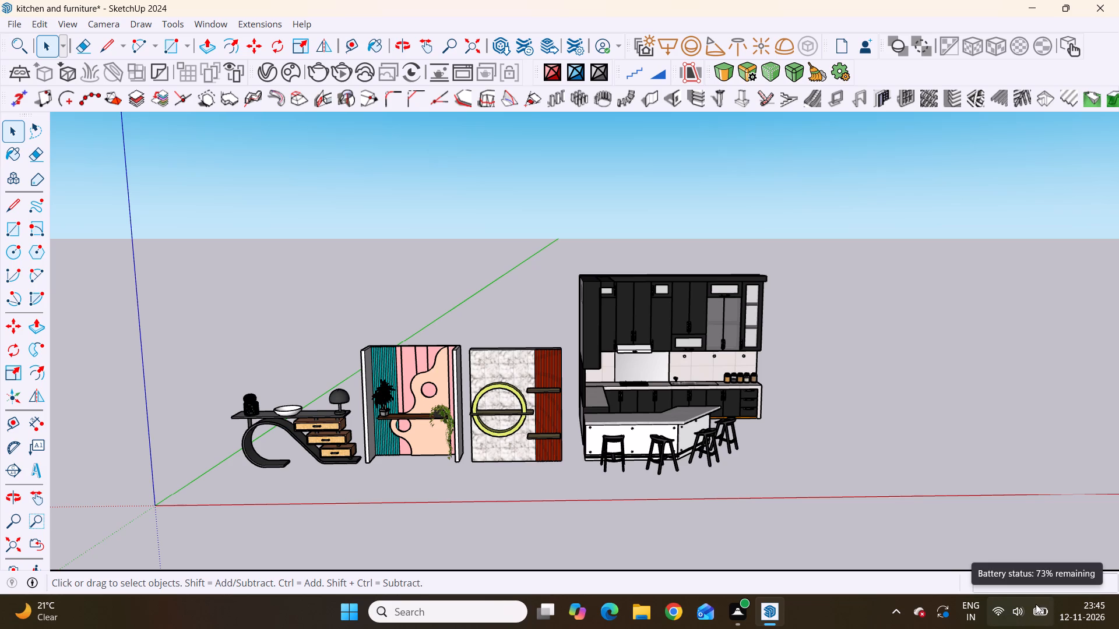
# Examine the gap between ring panel and kitchen and the panels' shelves from the front and from slightly above.
pyautogui.scroll(2, 482, 390)
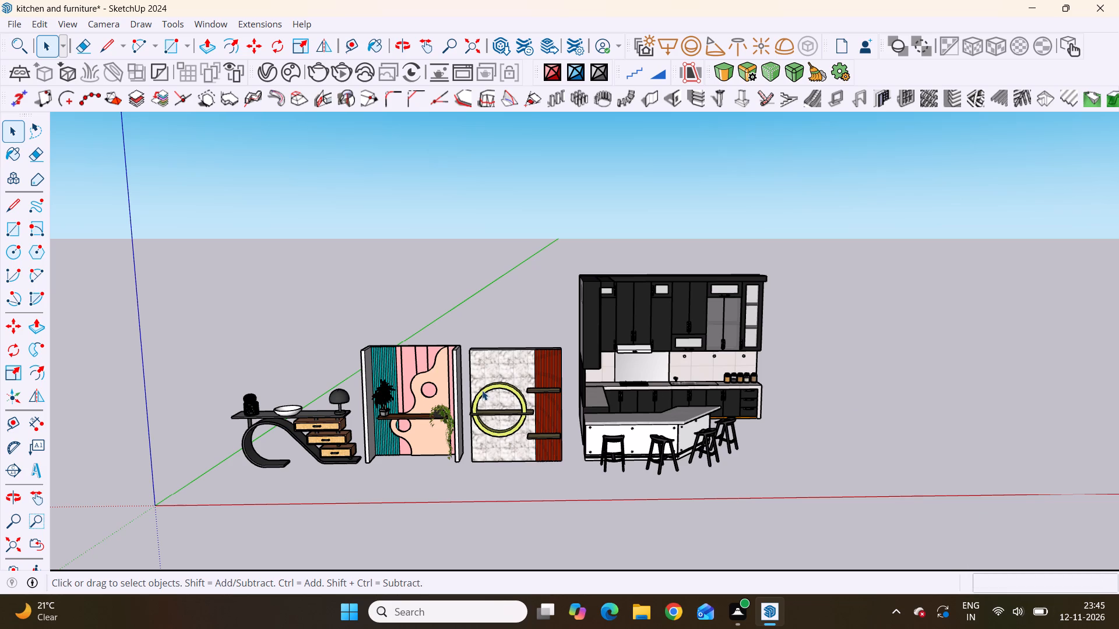
pyautogui.scroll(10, 482, 390)
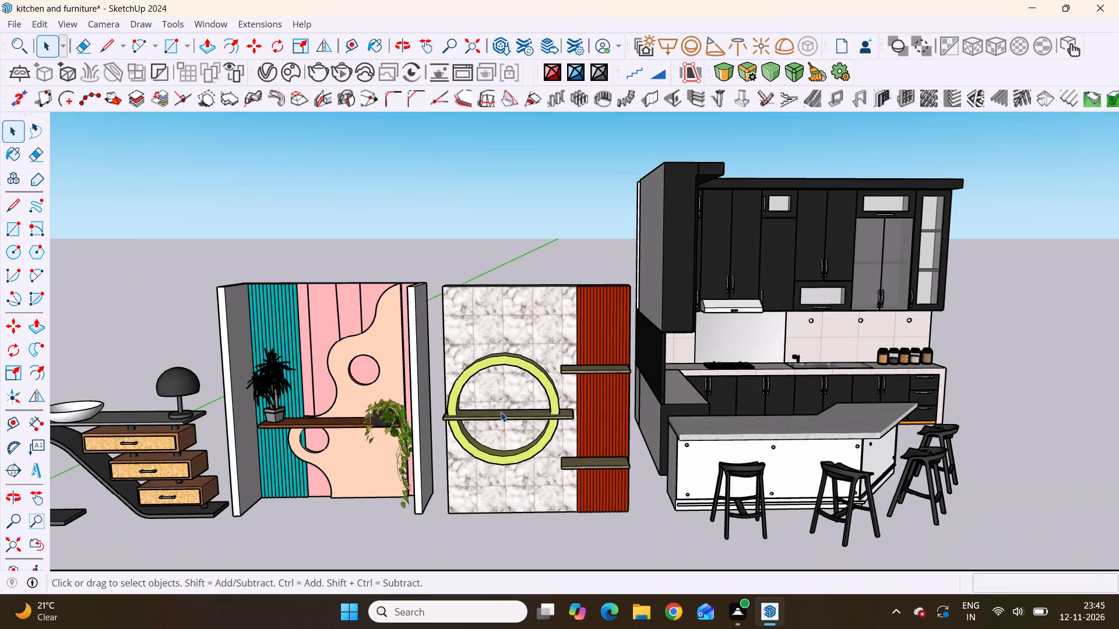
pyautogui.scroll(1, 501, 410)
pyautogui.moveTo(500, 410); pyautogui.dragTo(483, 372, button='middle')
pyautogui.scroll(1, 494, 412)
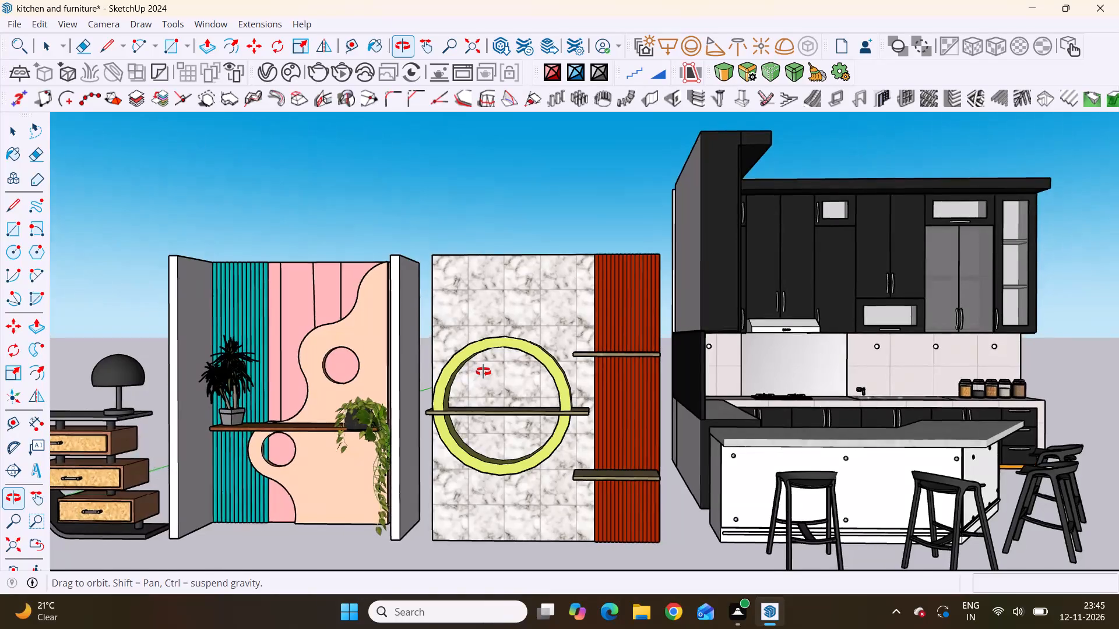
pyautogui.moveTo(483, 372); pyautogui.dragTo(489, 441, button='middle')
pyautogui.scroll(-2, 489, 441)
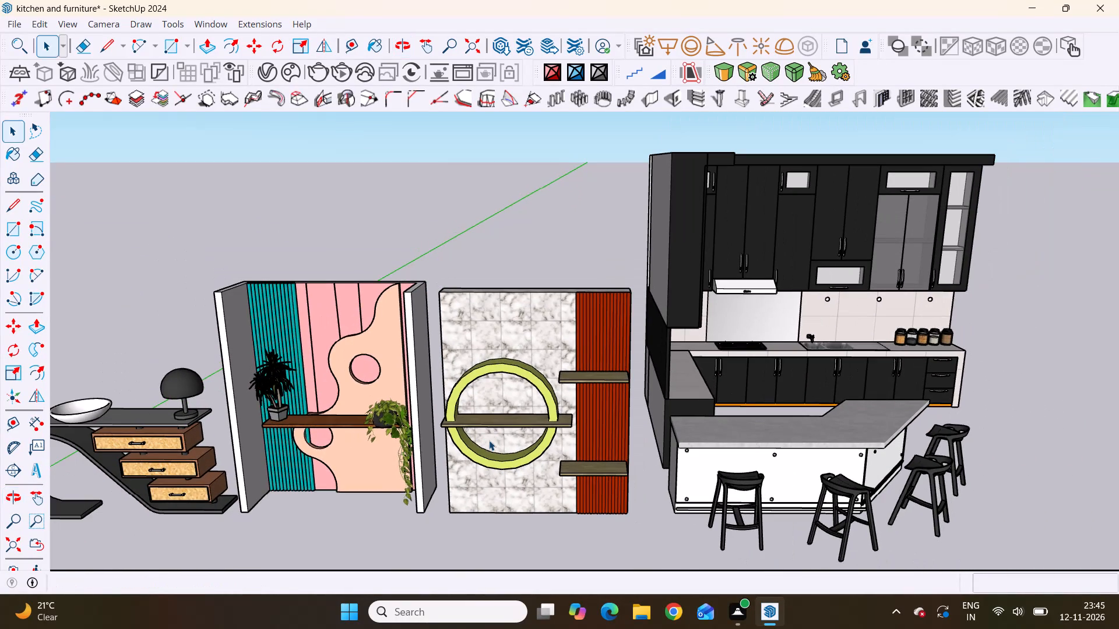
# Open 3D Warehouse and search it for "books".
pyautogui.click(259, 26)
pyautogui.click(209, 22)
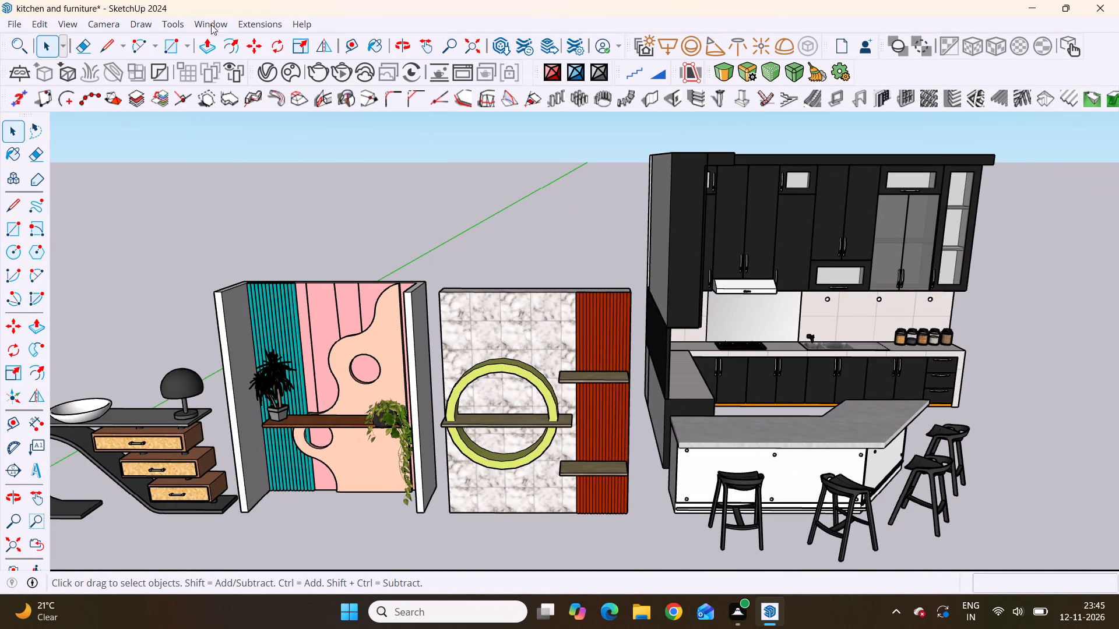
pyautogui.click(212, 20)
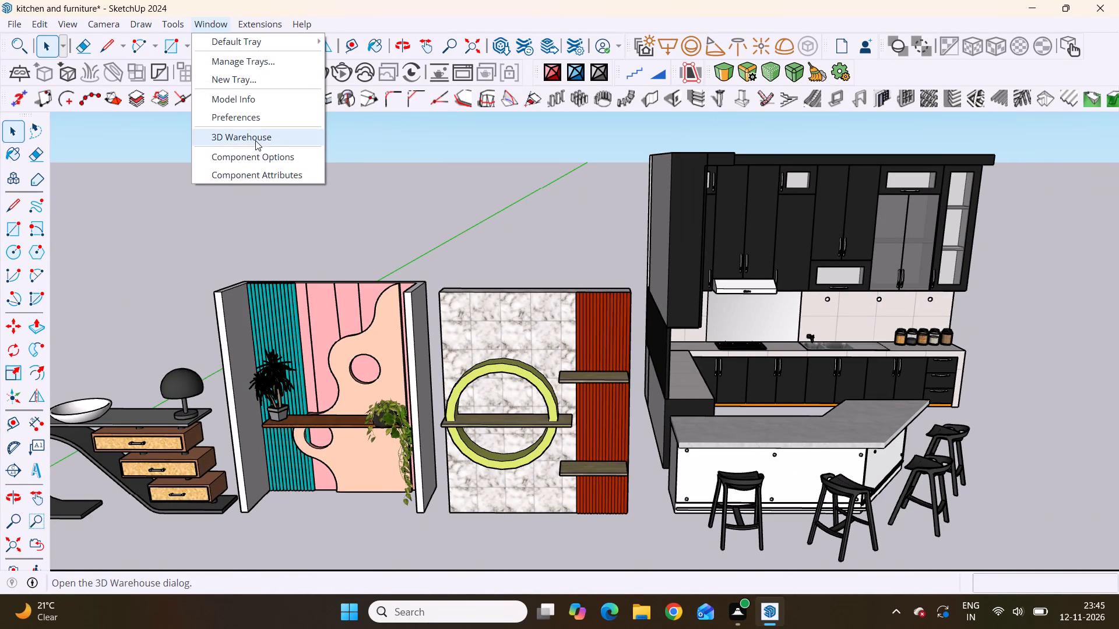
pyautogui.click(255, 139)
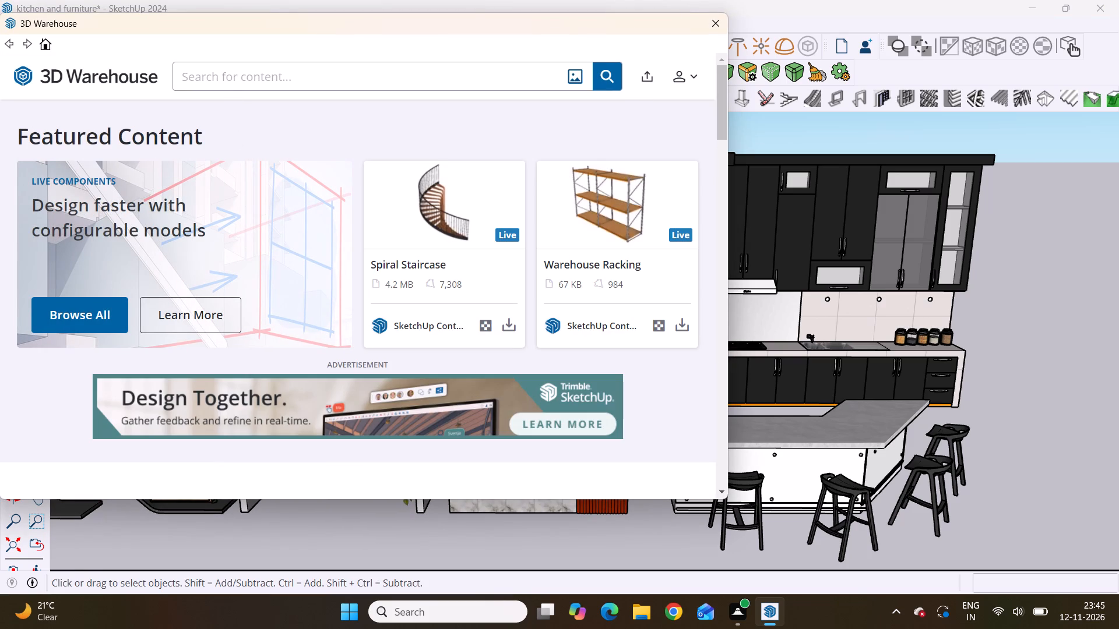
pyautogui.click(231, 83)
pyautogui.write('books')
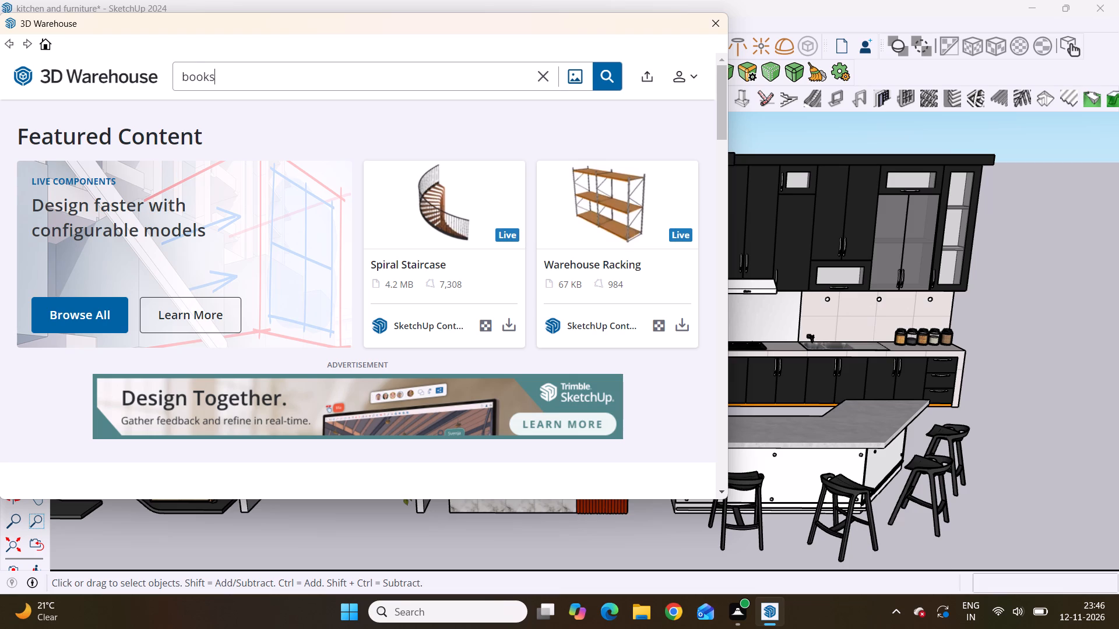
pyautogui.click(601, 86)
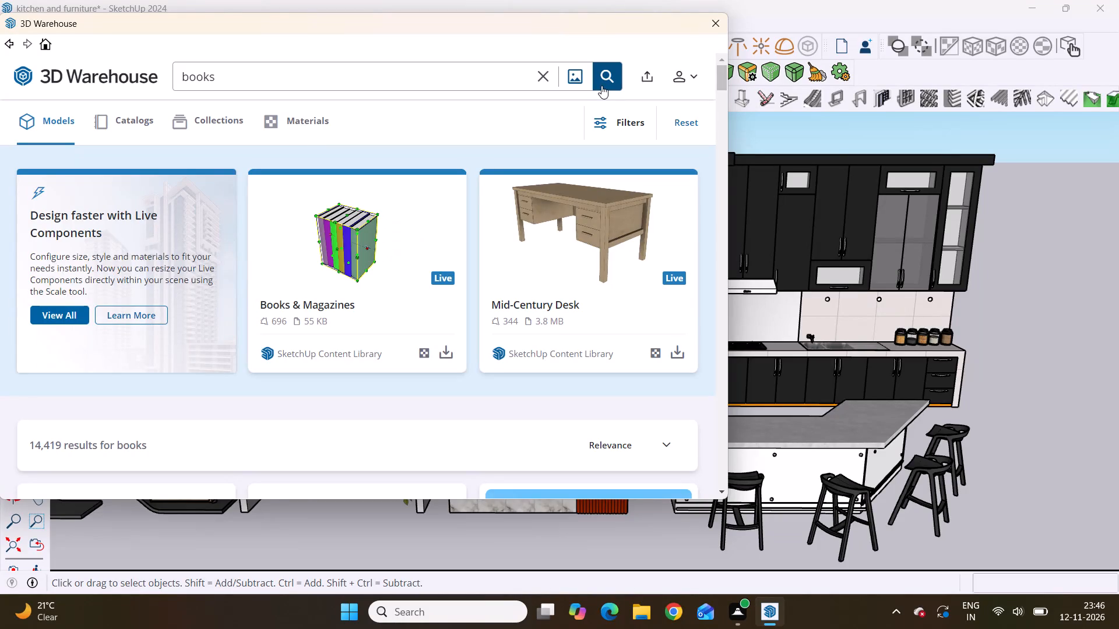
# Examine the first rows of book models in the search results for ones suitable for the shelves.
pyautogui.scroll(-3, 803, 239)
pyautogui.scroll(-3, 427, 370)
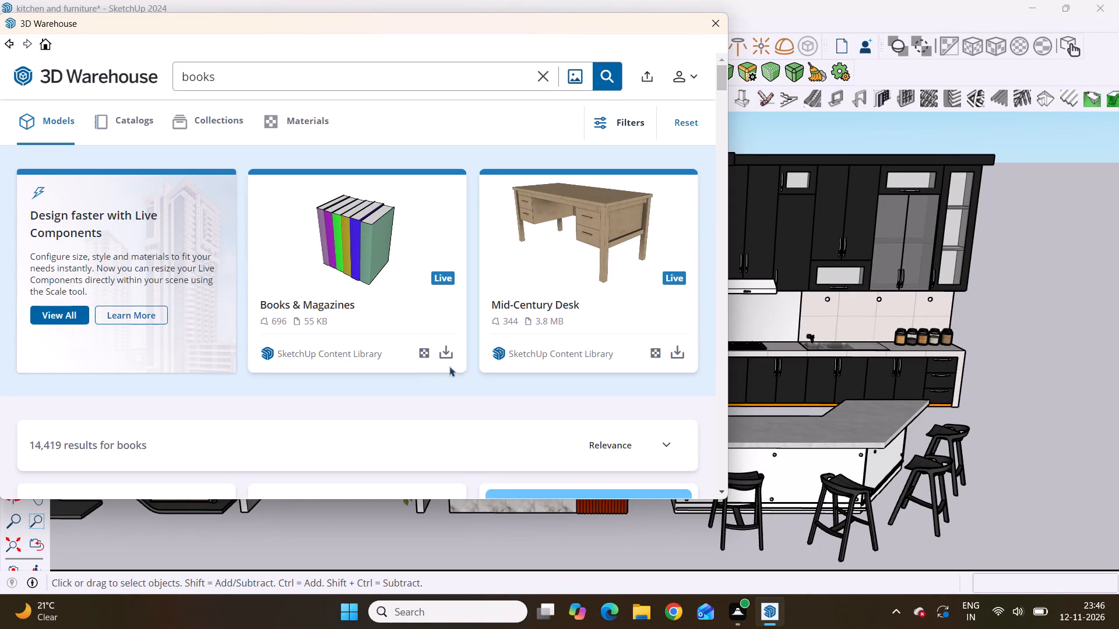
pyautogui.scroll(-8, 449, 366)
pyautogui.scroll(6, 584, 367)
pyautogui.scroll(-3, 584, 365)
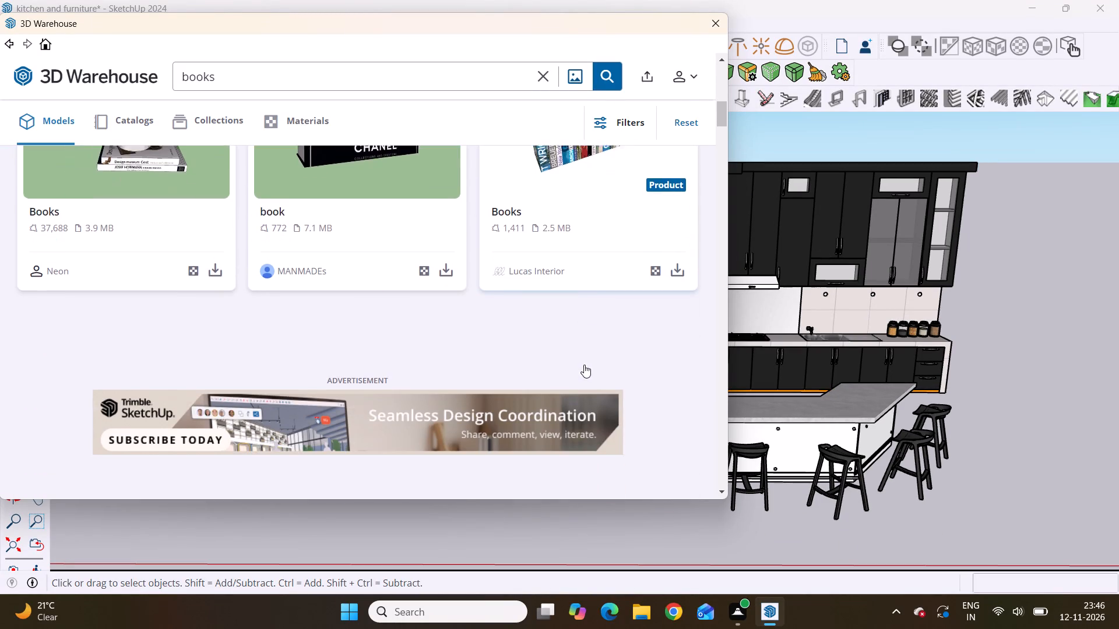
pyautogui.scroll(-3, 584, 365)
pyautogui.scroll(5, 540, 306)
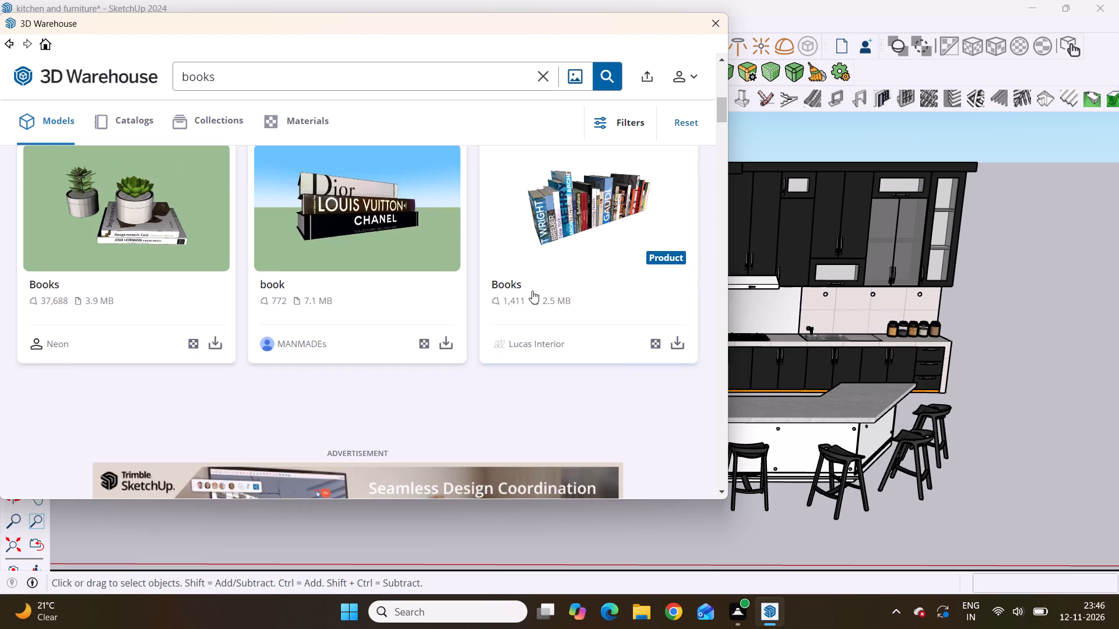
pyautogui.scroll(5, 532, 291)
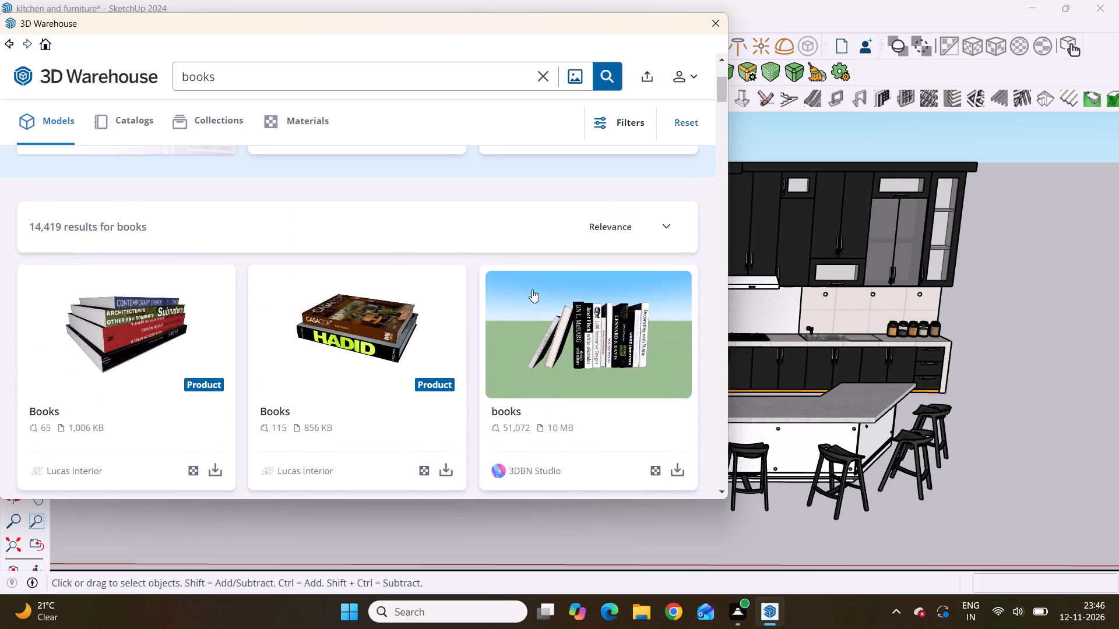
pyautogui.scroll(5, 532, 289)
pyautogui.scroll(-10, 532, 289)
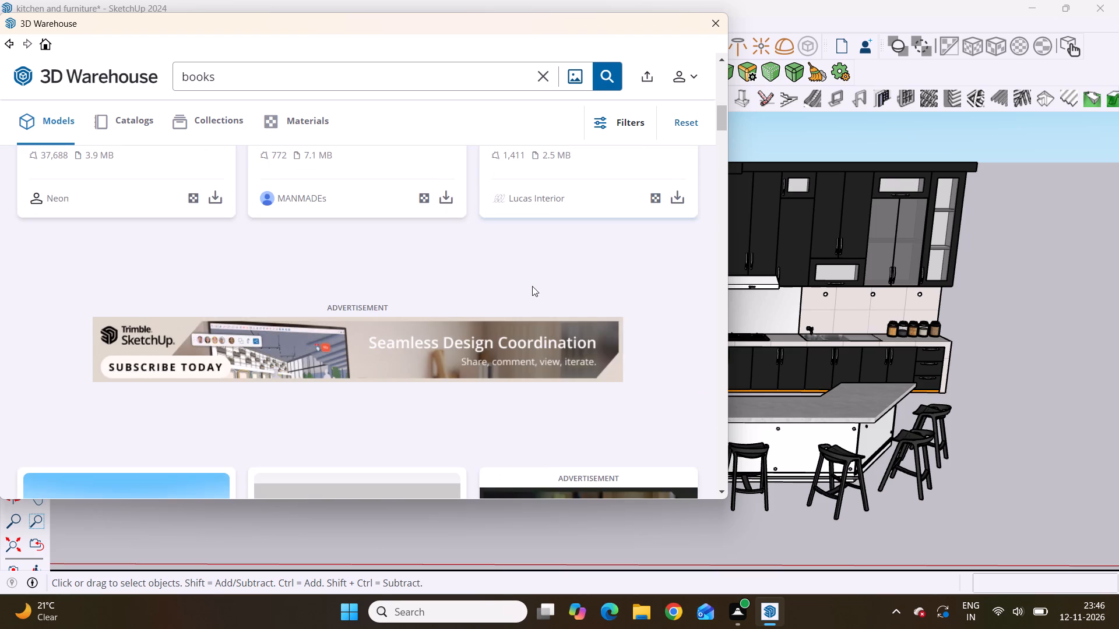
pyautogui.scroll(-8, 532, 286)
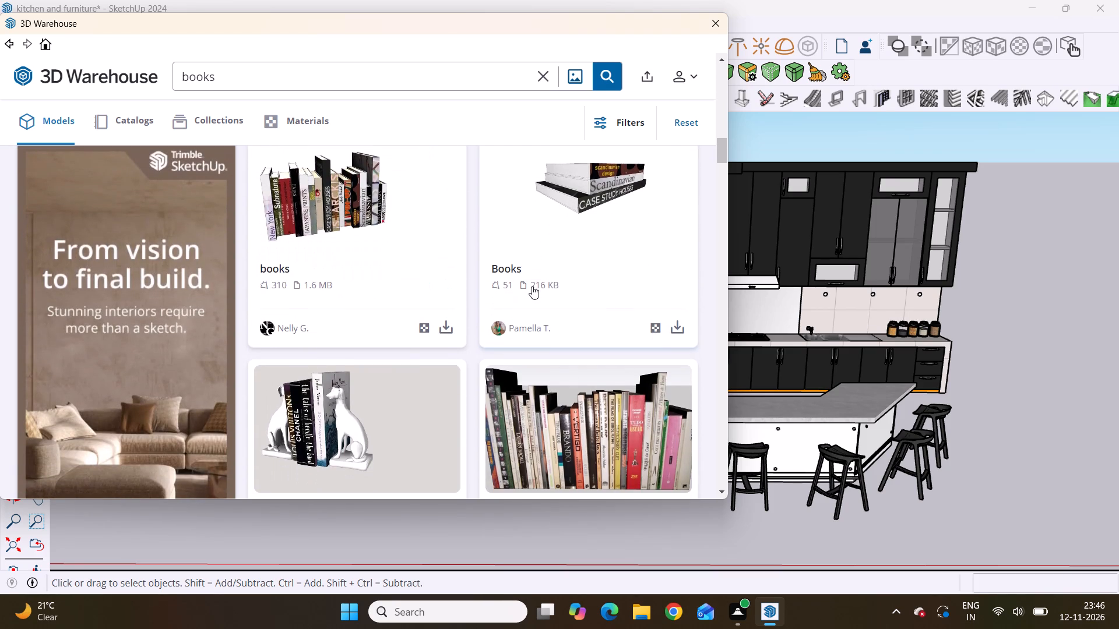
pyautogui.scroll(-2, 532, 286)
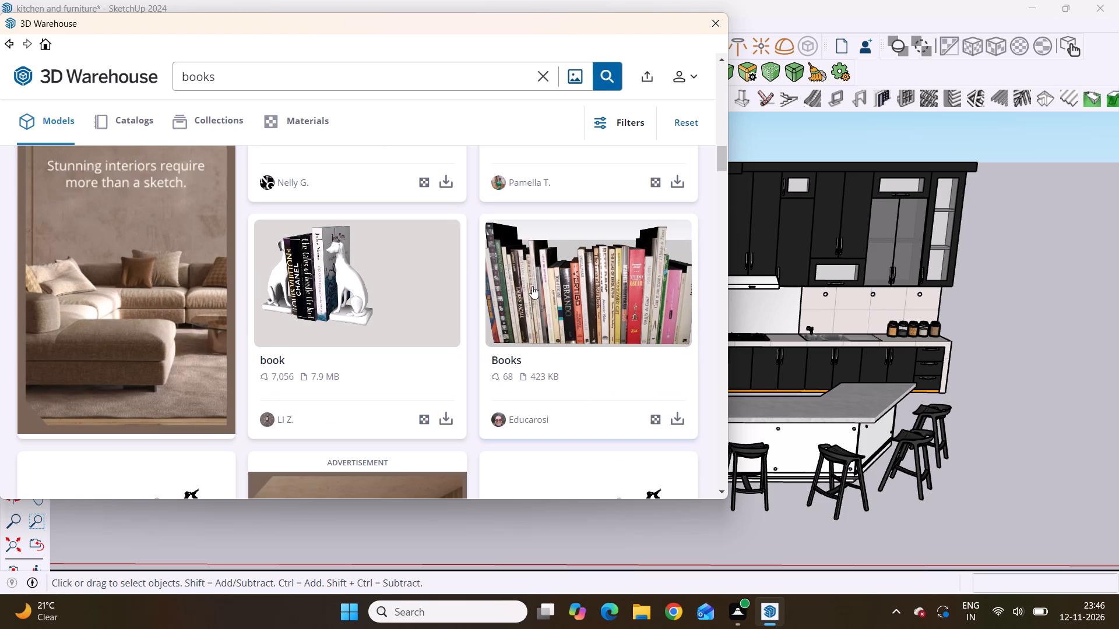
pyautogui.scroll(-3, 532, 286)
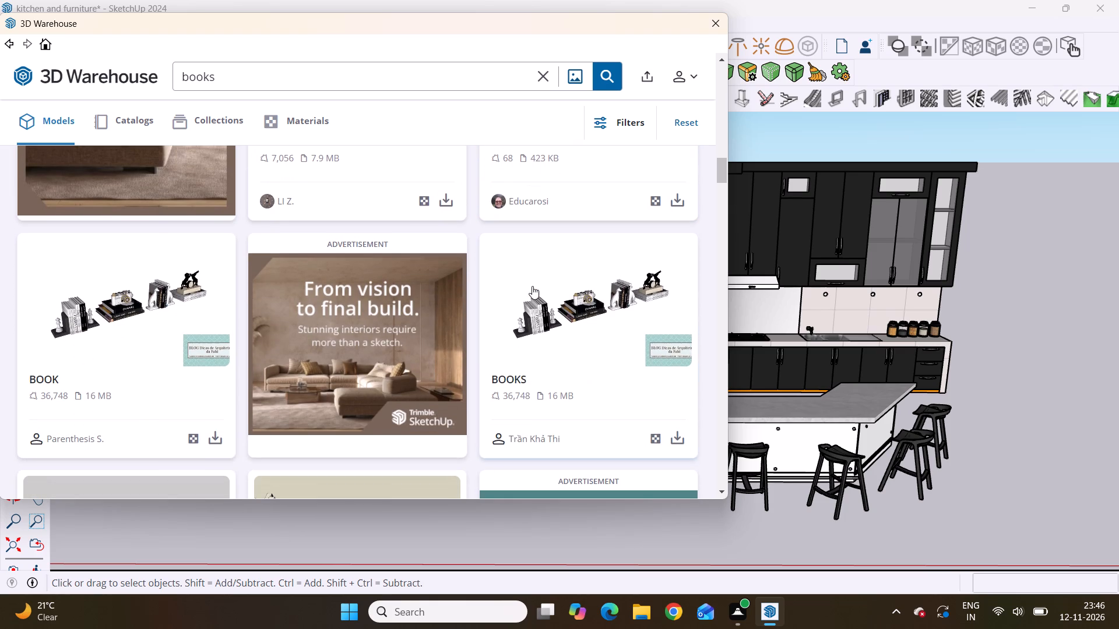
pyautogui.scroll(4, 602, 305)
pyautogui.scroll(-5, 602, 305)
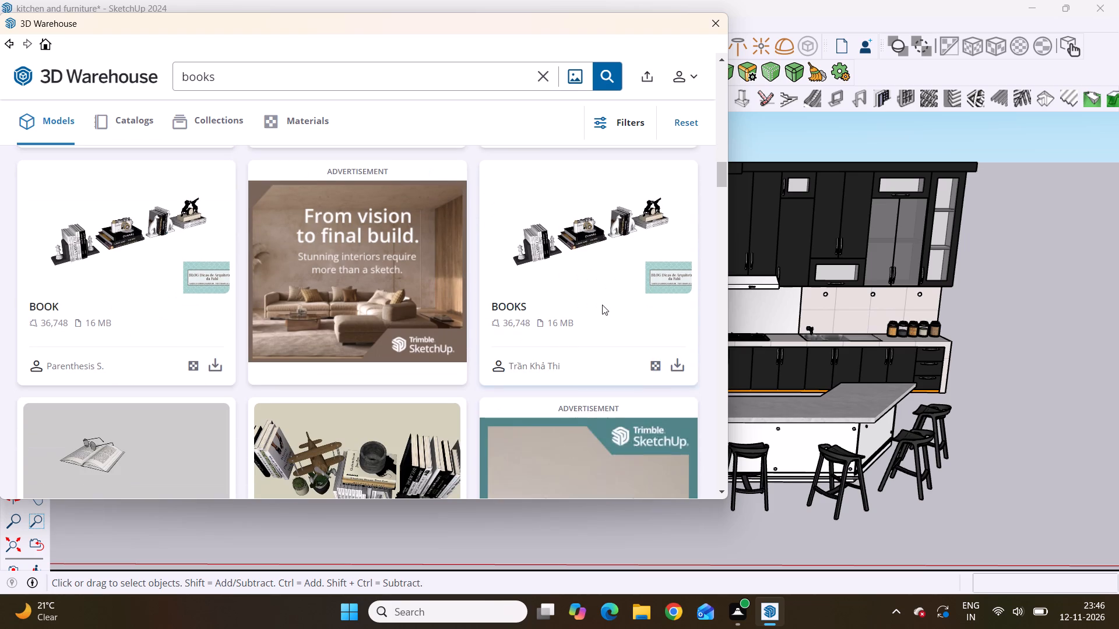
pyautogui.scroll(-4, 602, 305)
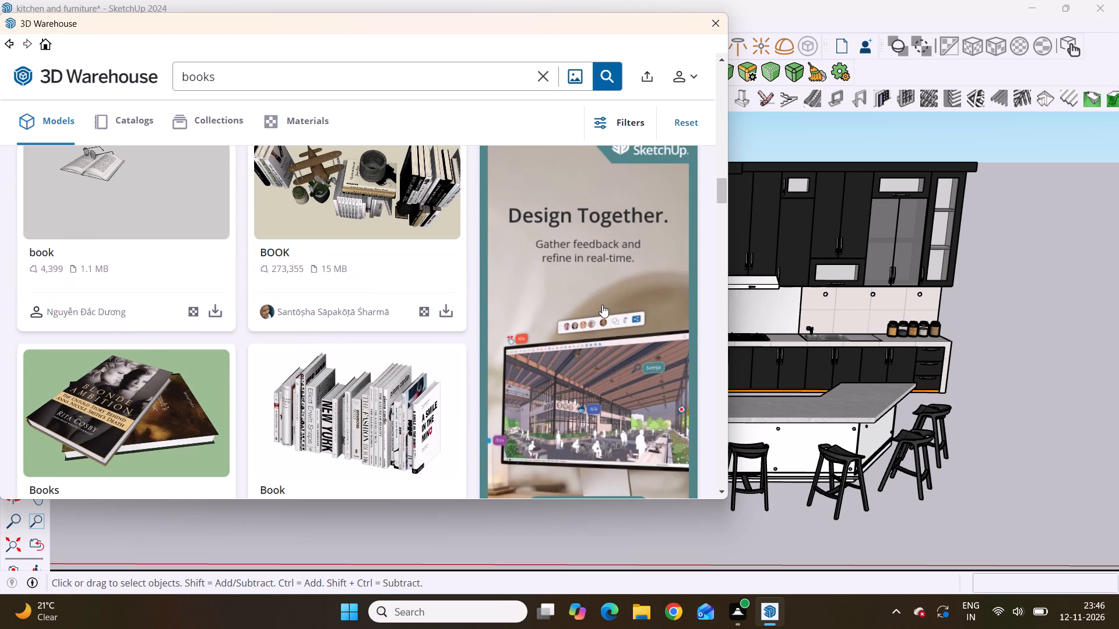
pyautogui.scroll(14, 602, 305)
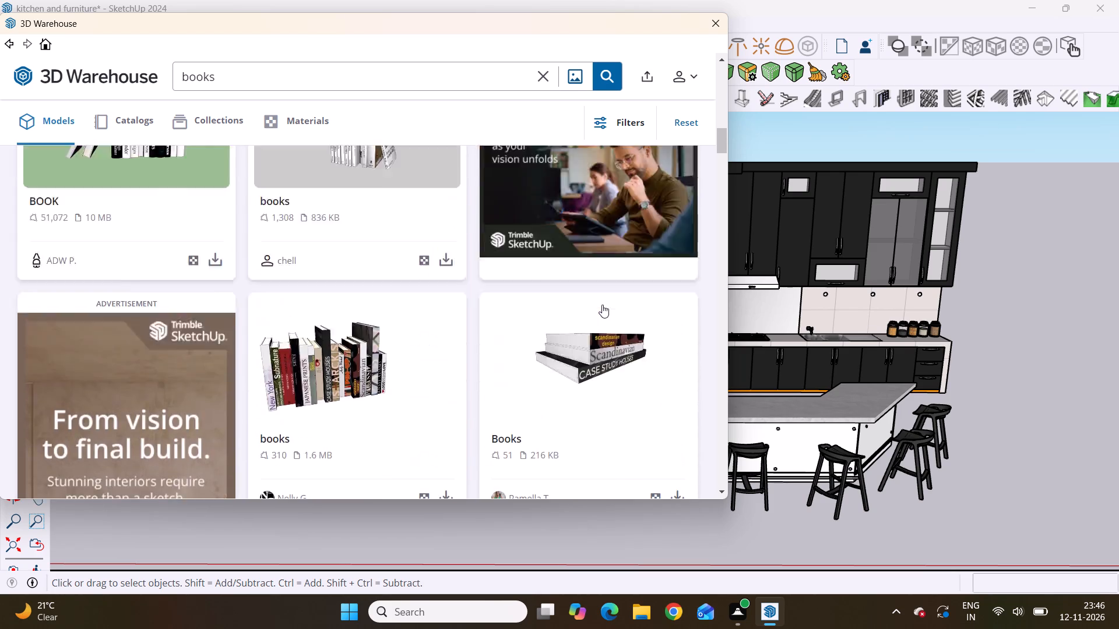
pyautogui.scroll(5, 531, 289)
pyautogui.scroll(3, 423, 275)
pyautogui.scroll(-5, 422, 274)
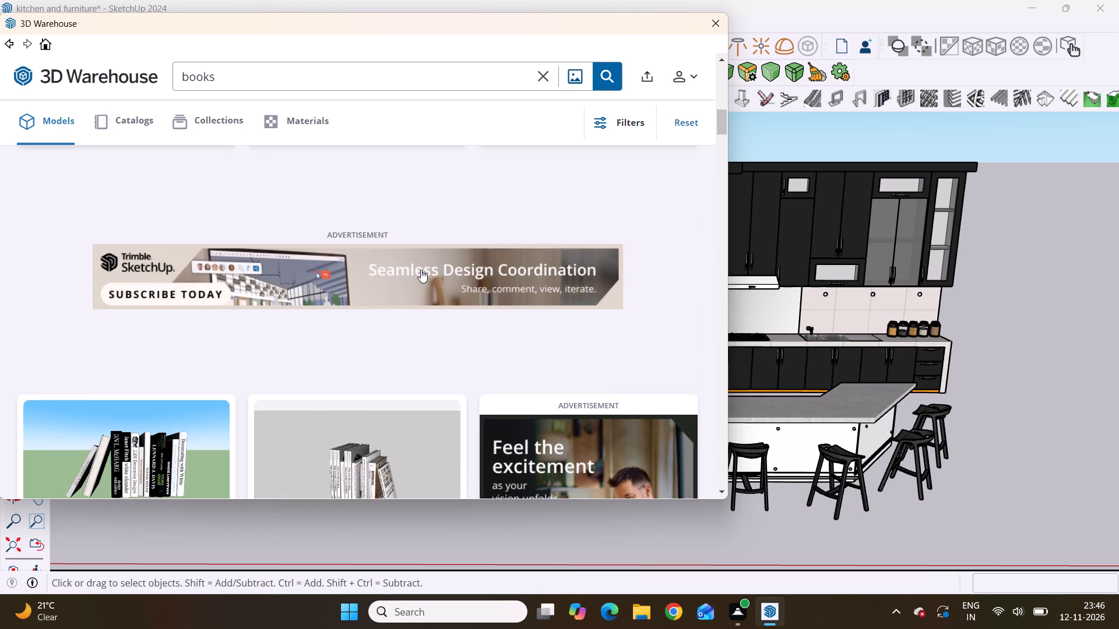
pyautogui.scroll(-2, 421, 270)
pyautogui.scroll(9, 421, 270)
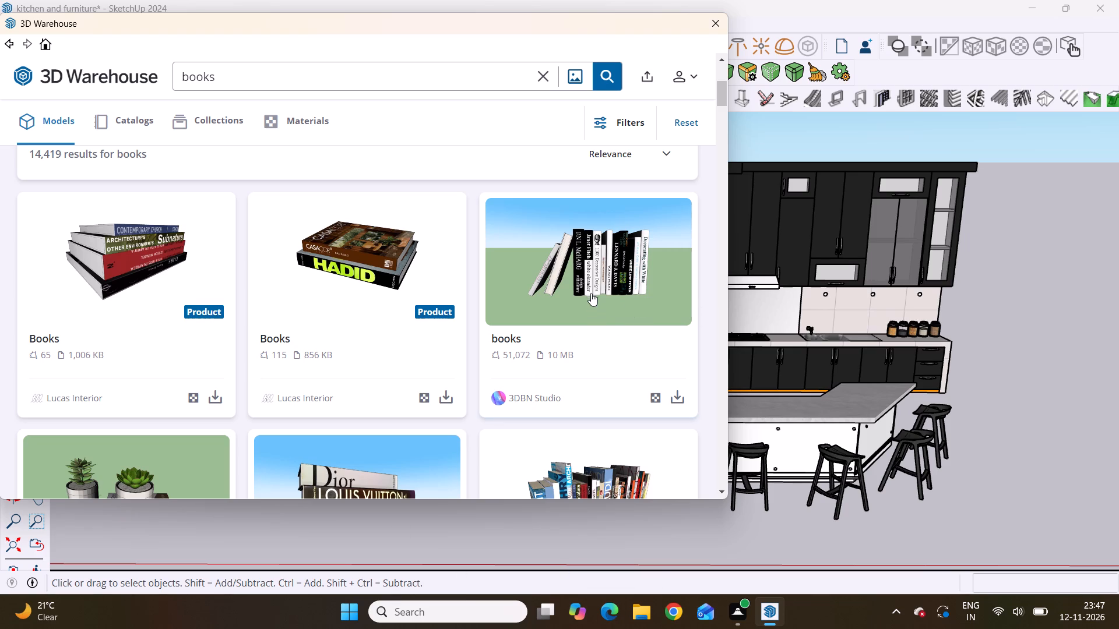
# Examine the book results much further down the list, comparing stacks and upright rows, and return to the first results.
pyautogui.scroll(-7, 590, 289)
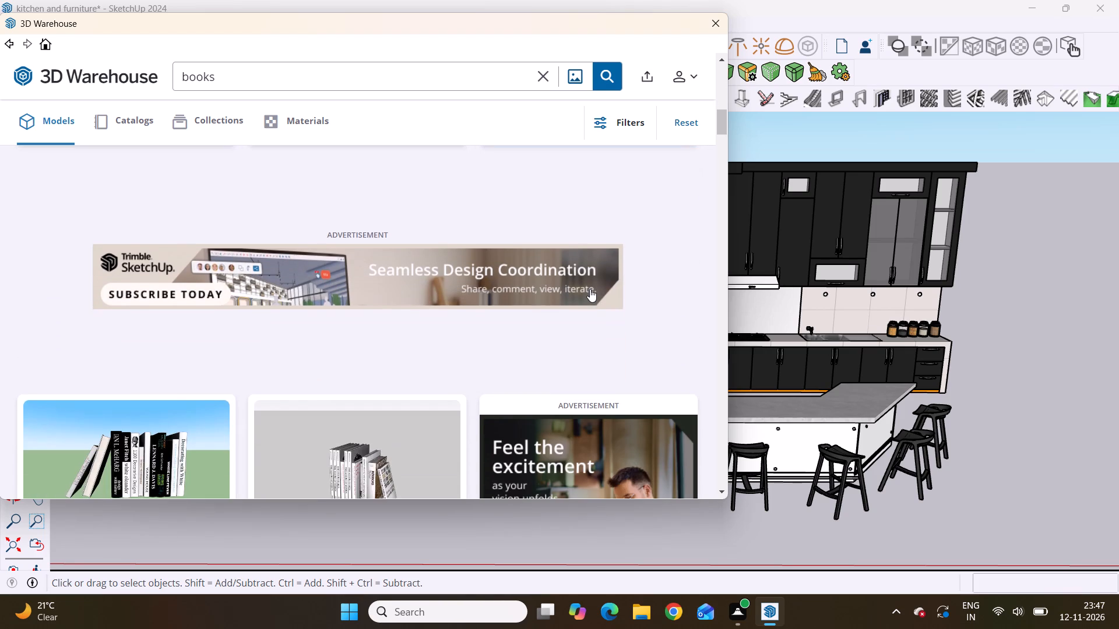
pyautogui.scroll(-9, 590, 289)
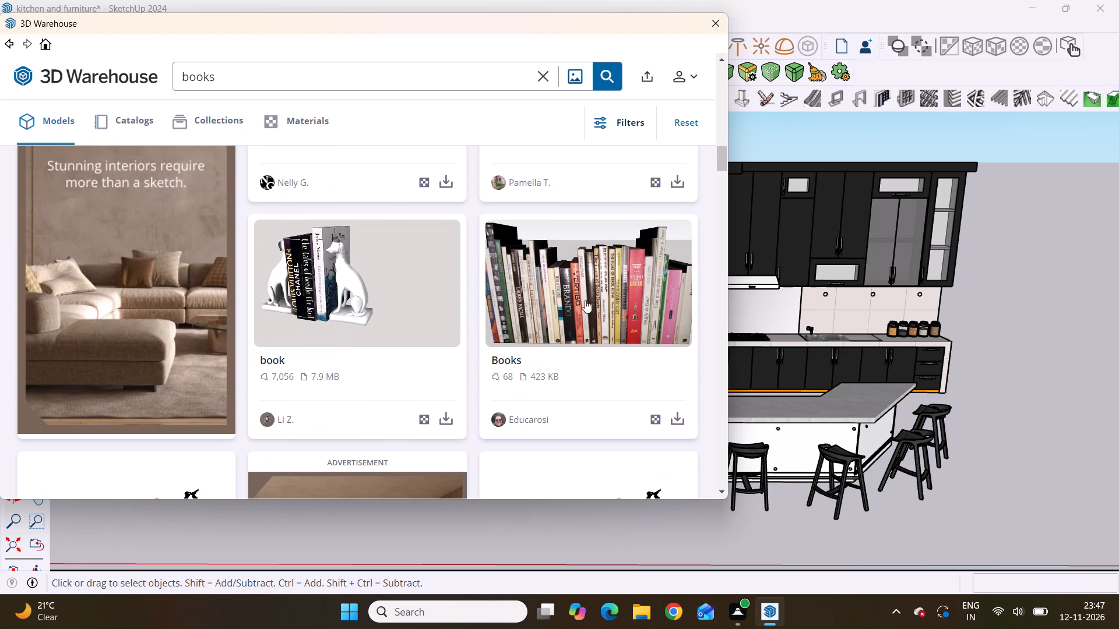
pyautogui.scroll(-6, 507, 372)
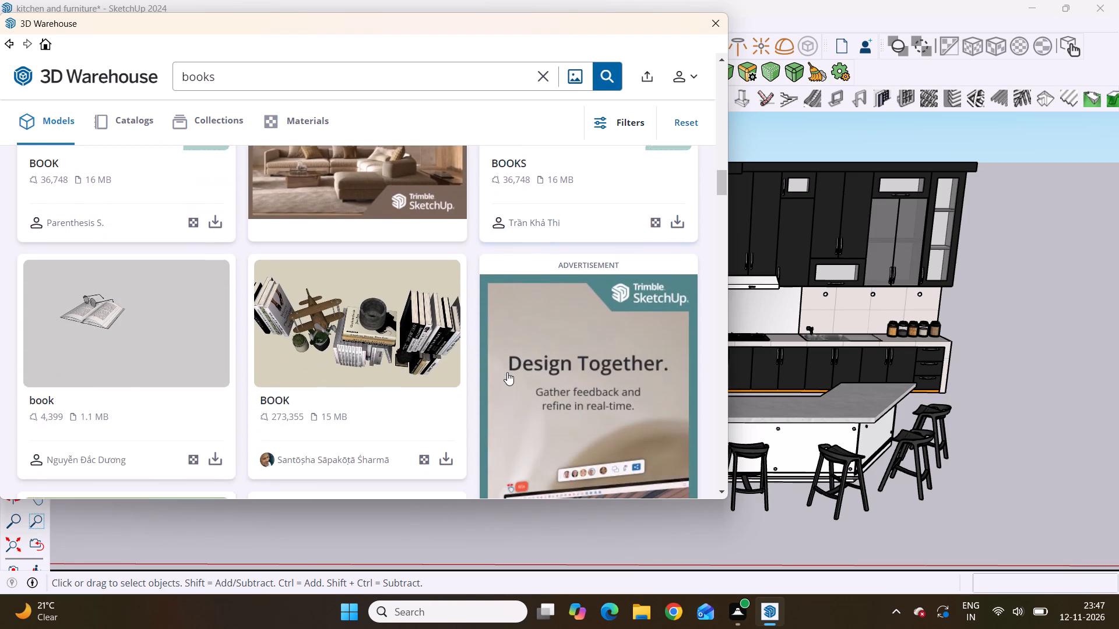
pyautogui.scroll(-7, 507, 372)
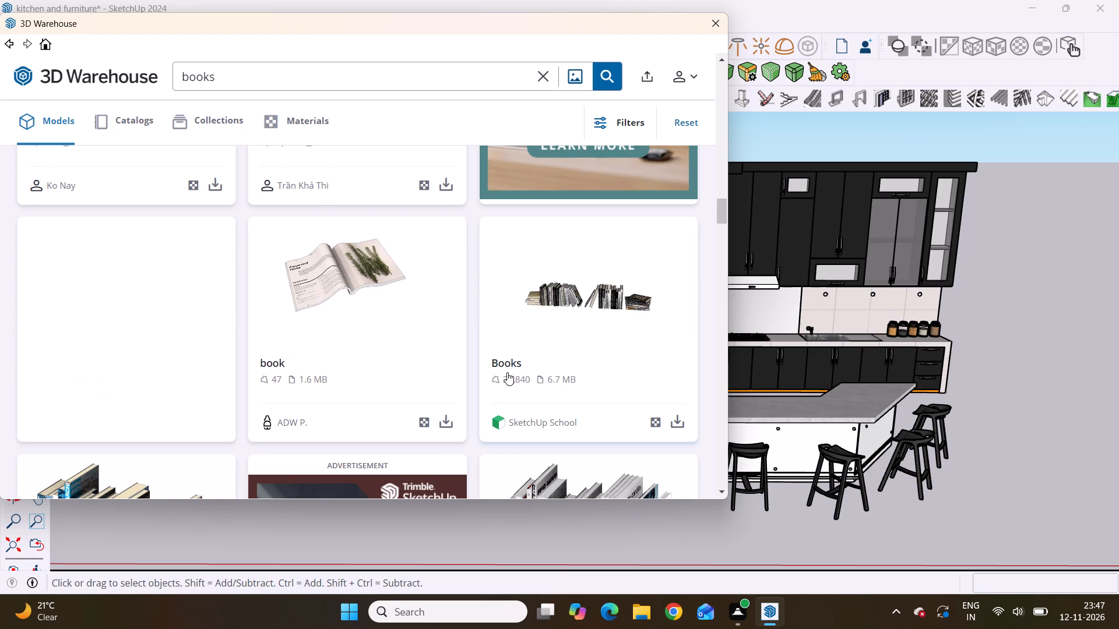
pyautogui.scroll(-10, 385, 312)
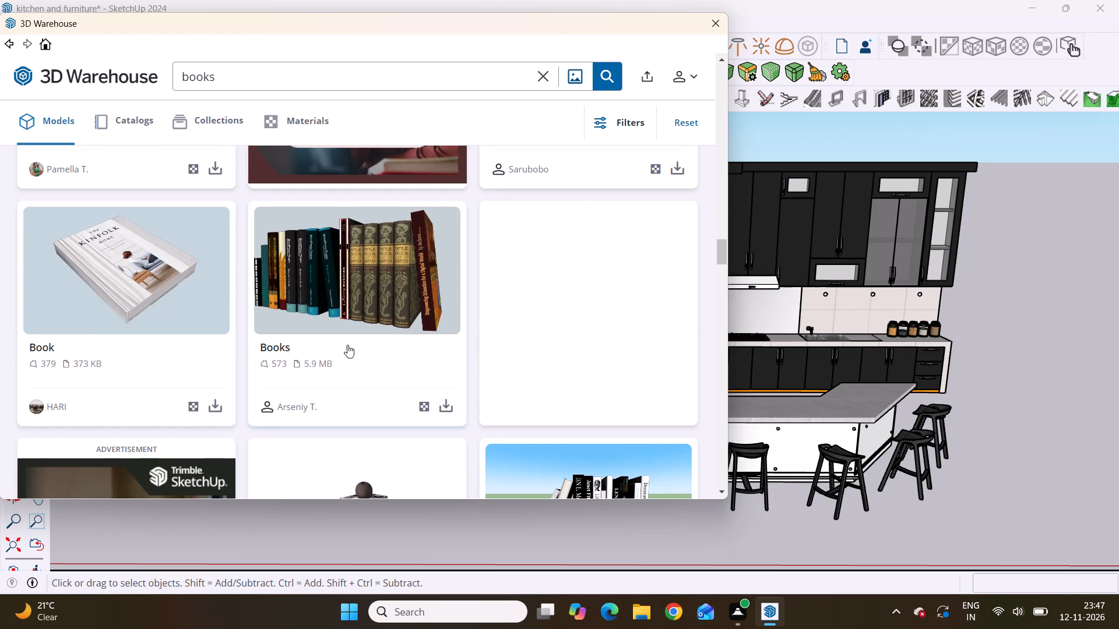
pyautogui.scroll(-9, 343, 344)
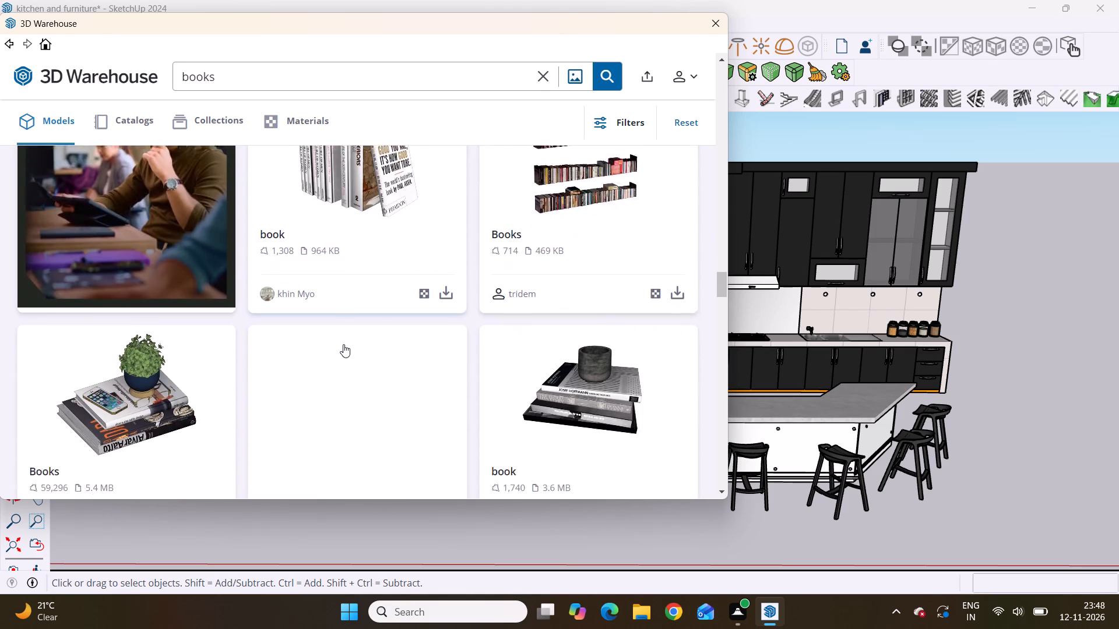
pyautogui.scroll(-8, 343, 344)
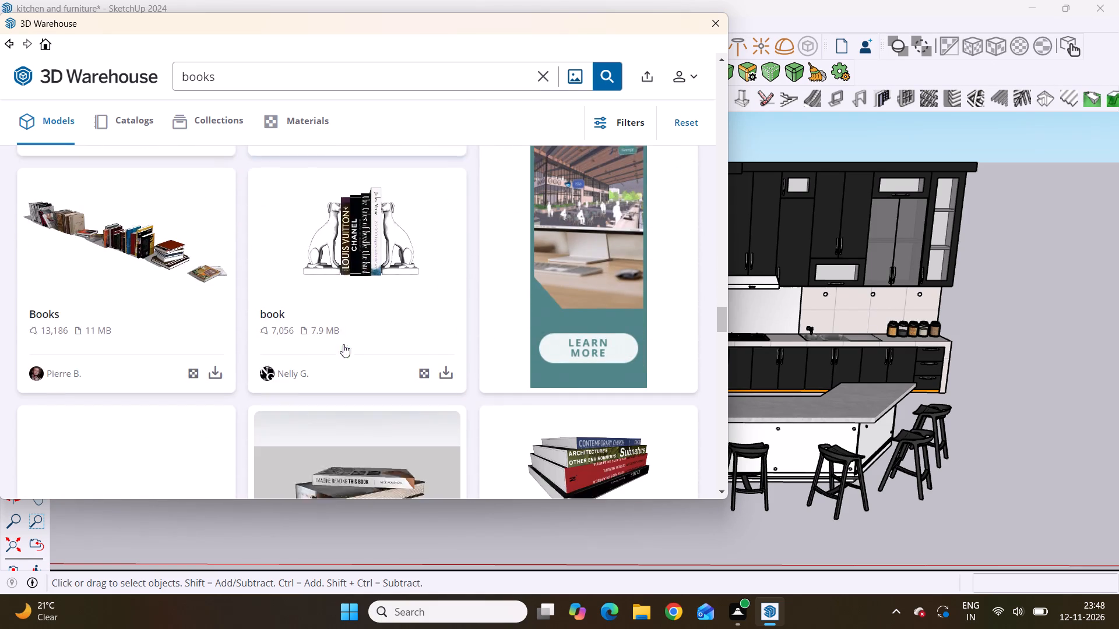
pyautogui.scroll(-4, 343, 344)
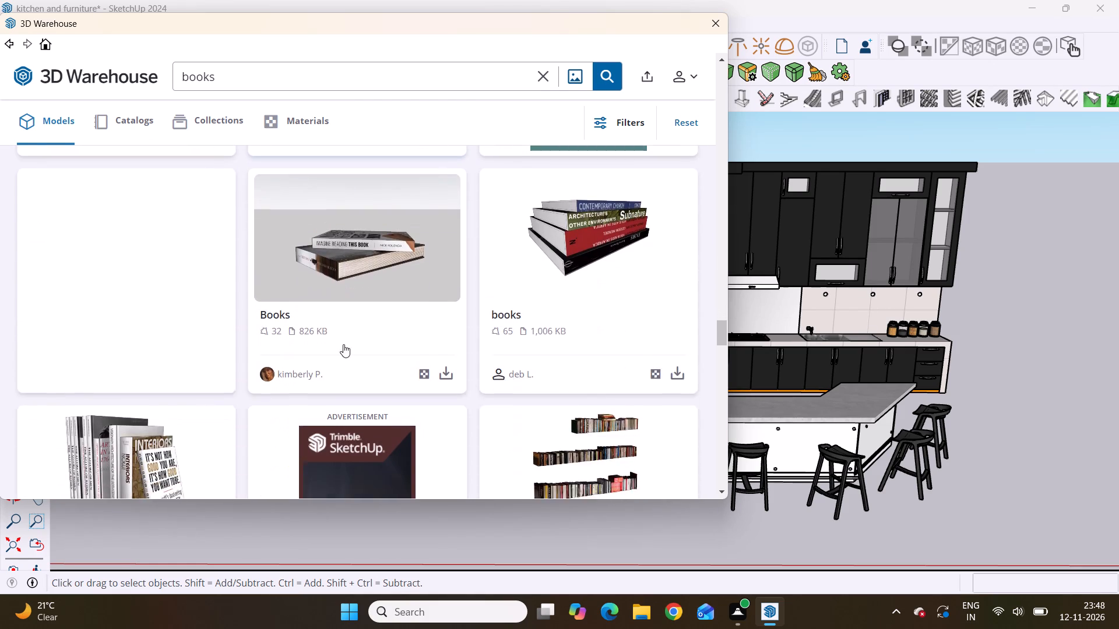
pyautogui.scroll(-5, 343, 344)
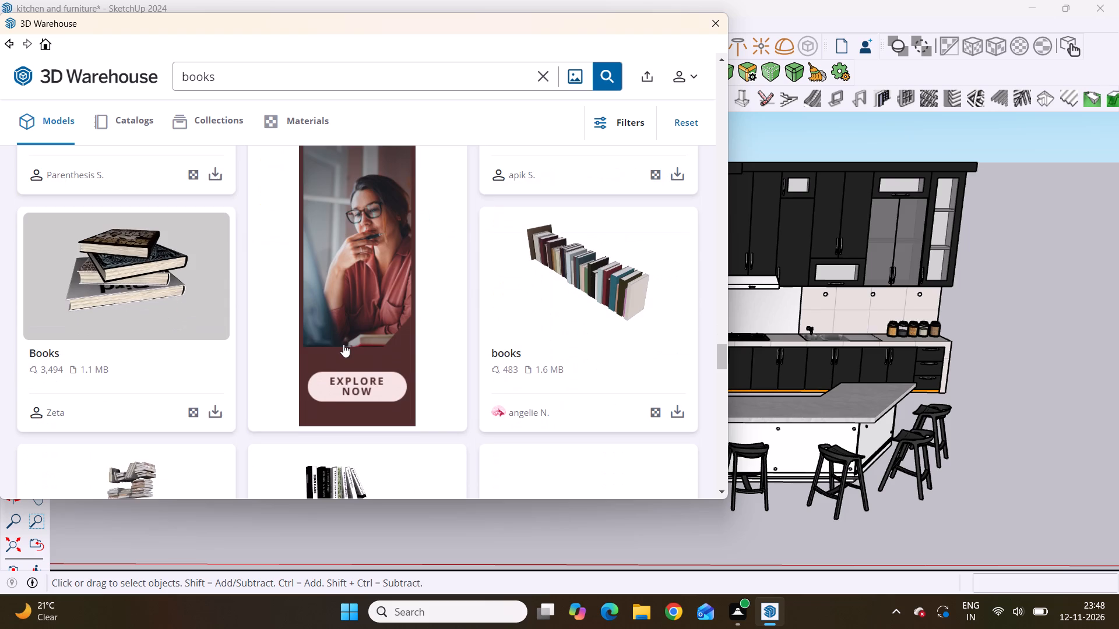
pyautogui.scroll(-5, 343, 344)
pyautogui.scroll(1, 343, 344)
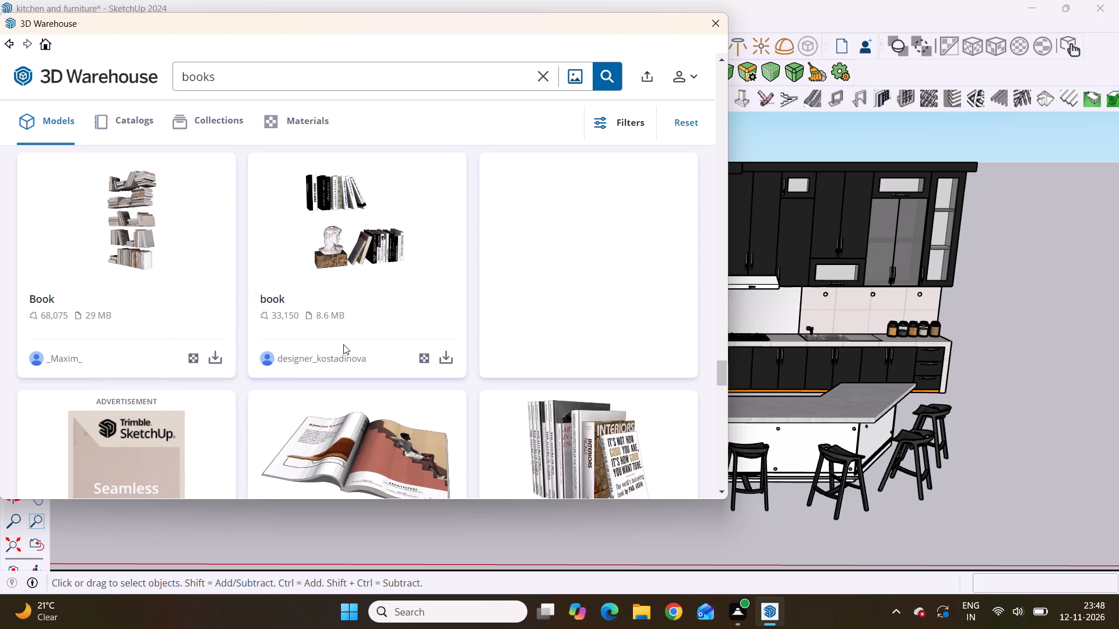
pyautogui.scroll(-10, 343, 344)
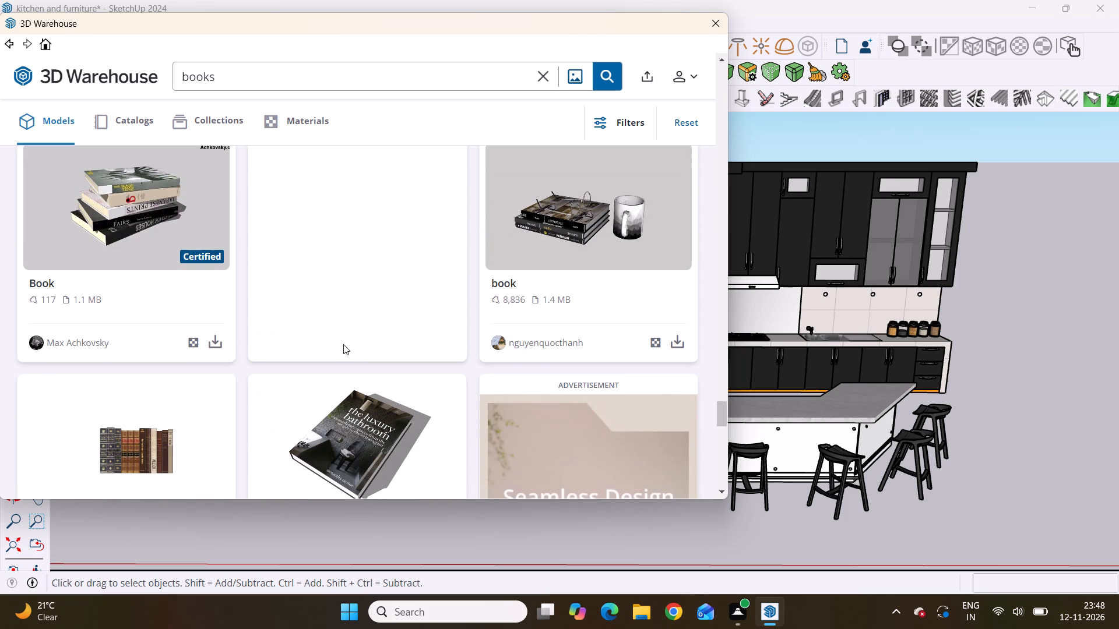
pyautogui.scroll(-5, 343, 344)
pyautogui.scroll(18, 343, 344)
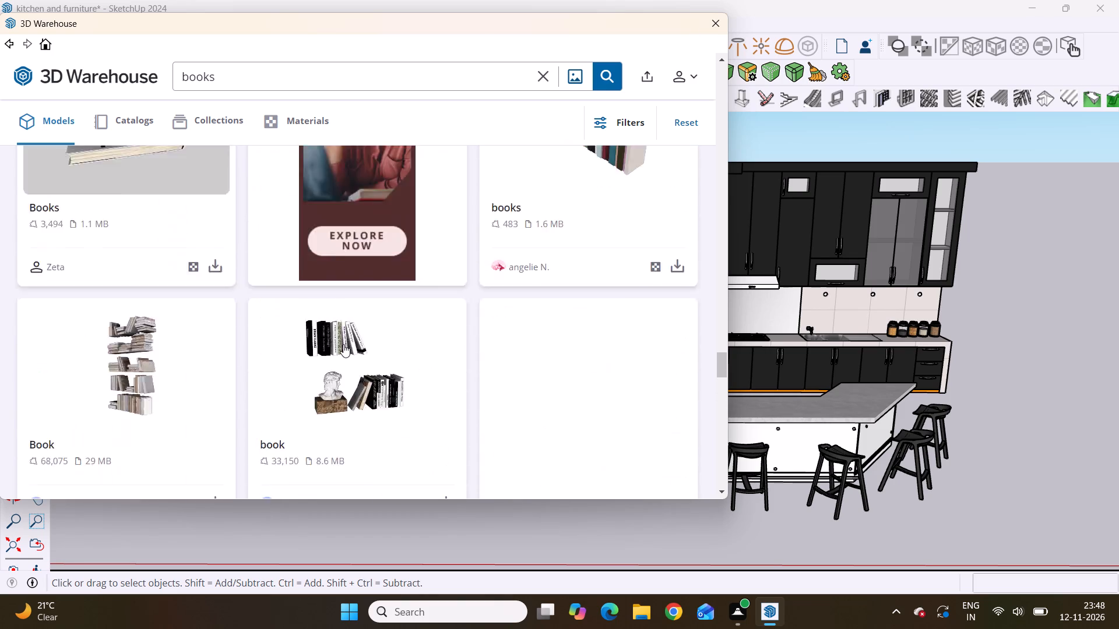
pyautogui.scroll(15, 343, 344)
pyautogui.scroll(6, 343, 344)
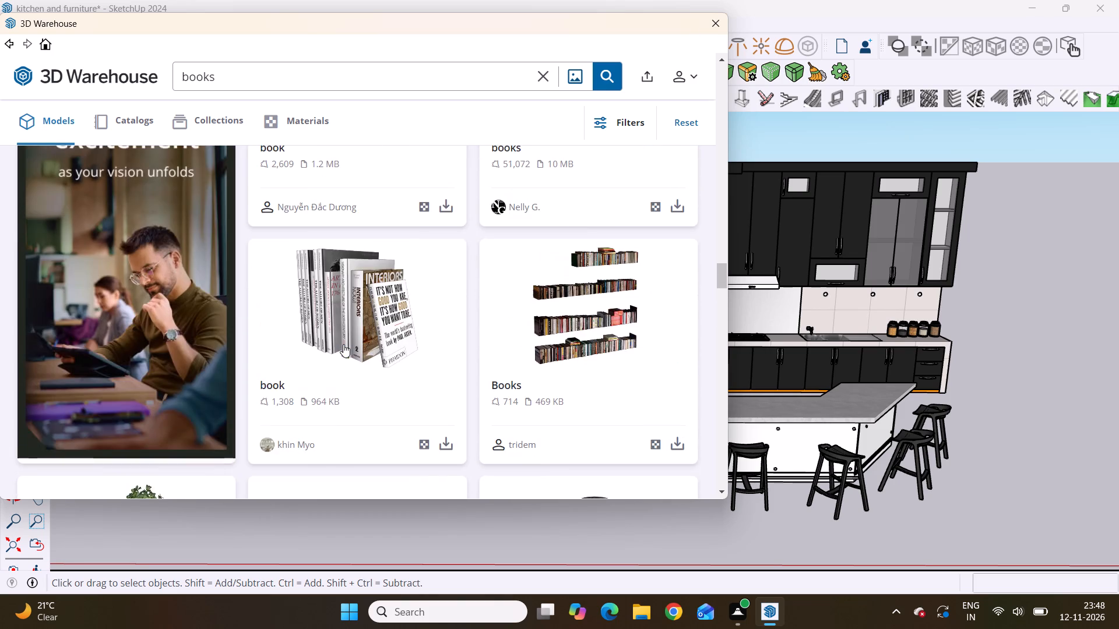
pyautogui.scroll(11, 343, 344)
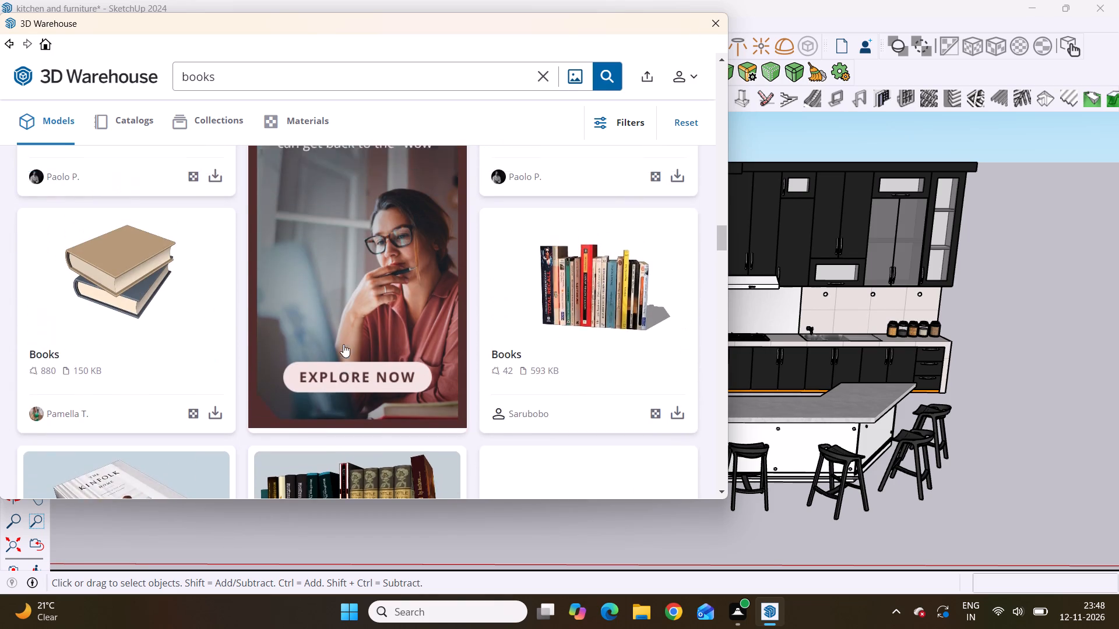
pyautogui.scroll(16, 343, 344)
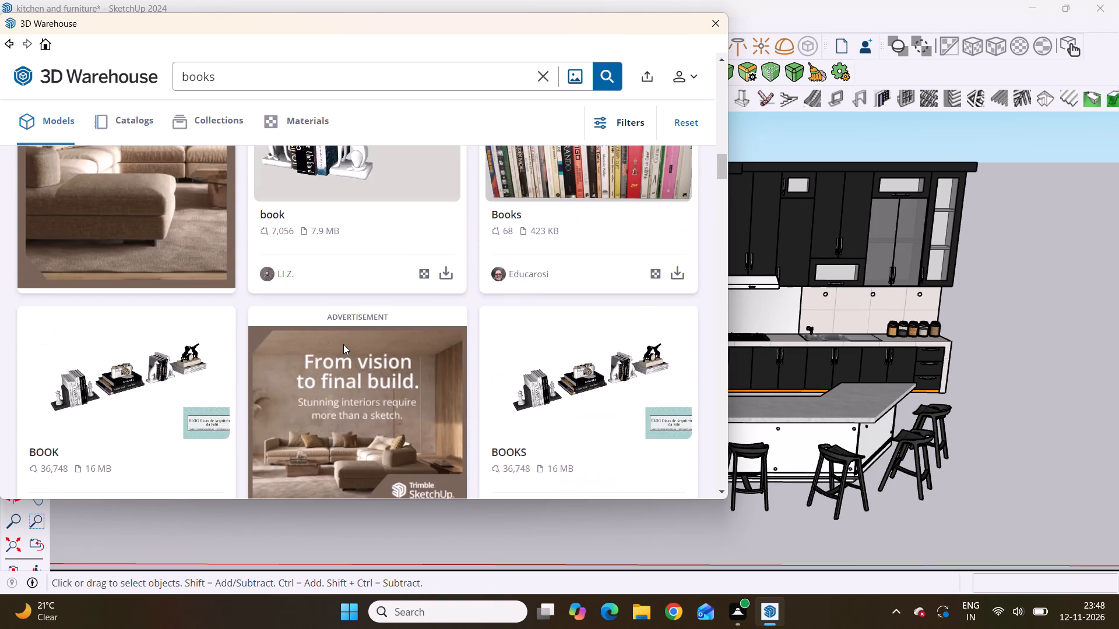
pyautogui.scroll(8, 343, 344)
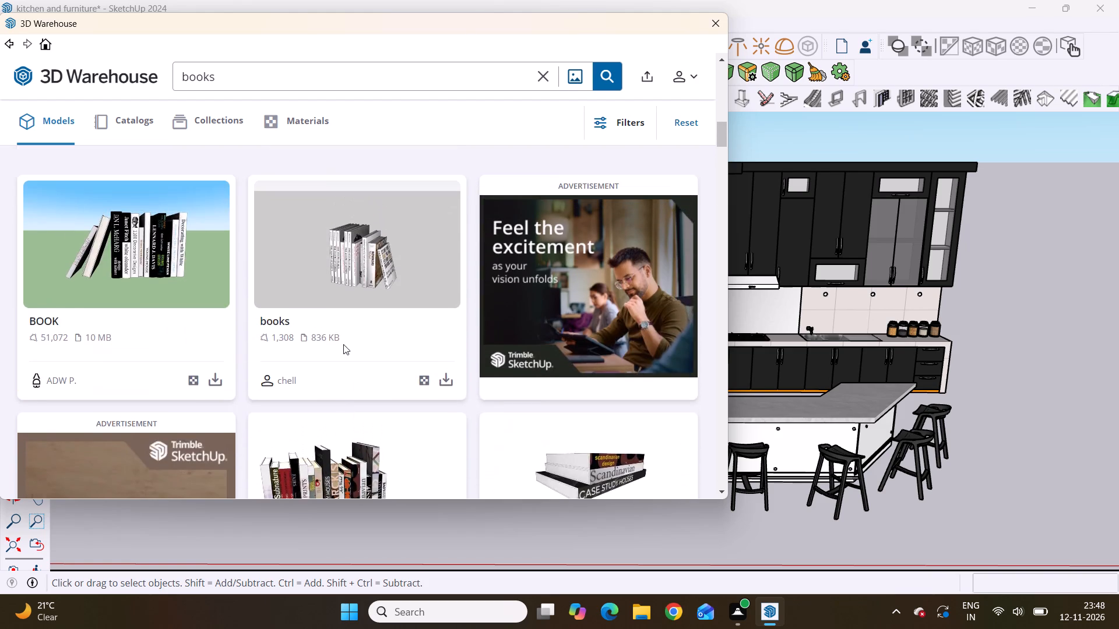
pyautogui.scroll(7, 343, 344)
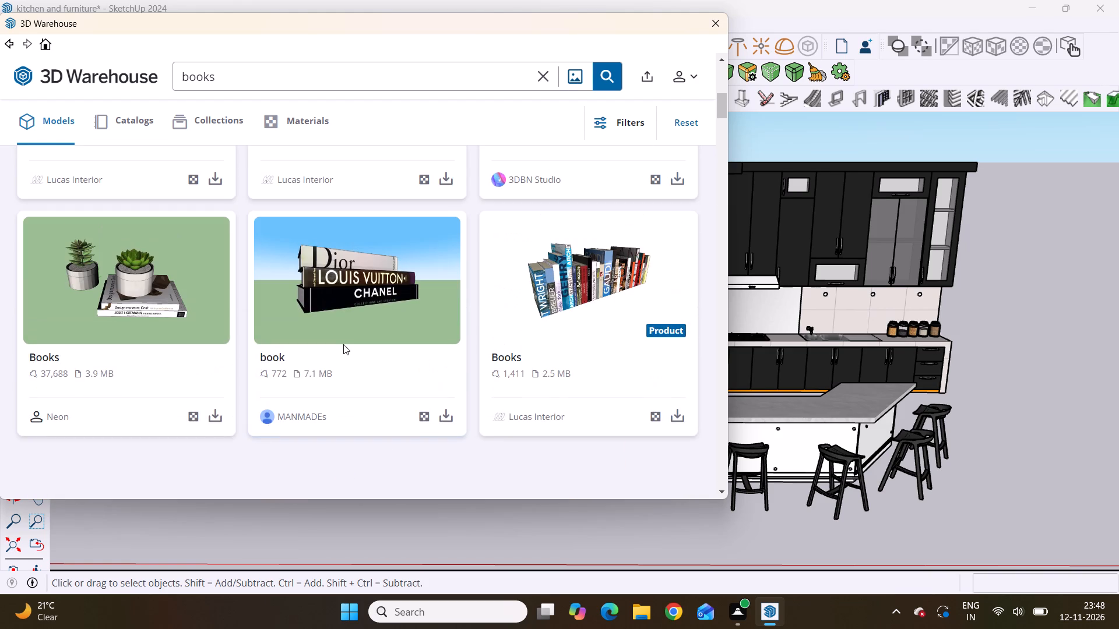
pyautogui.scroll(-11, 343, 344)
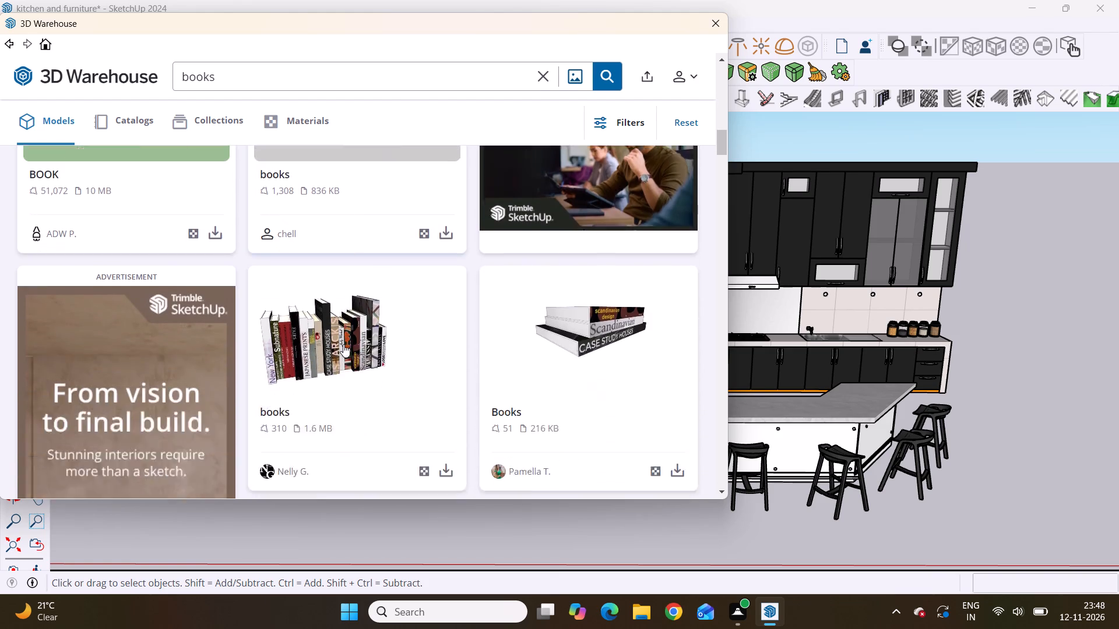
pyautogui.scroll(4, 343, 344)
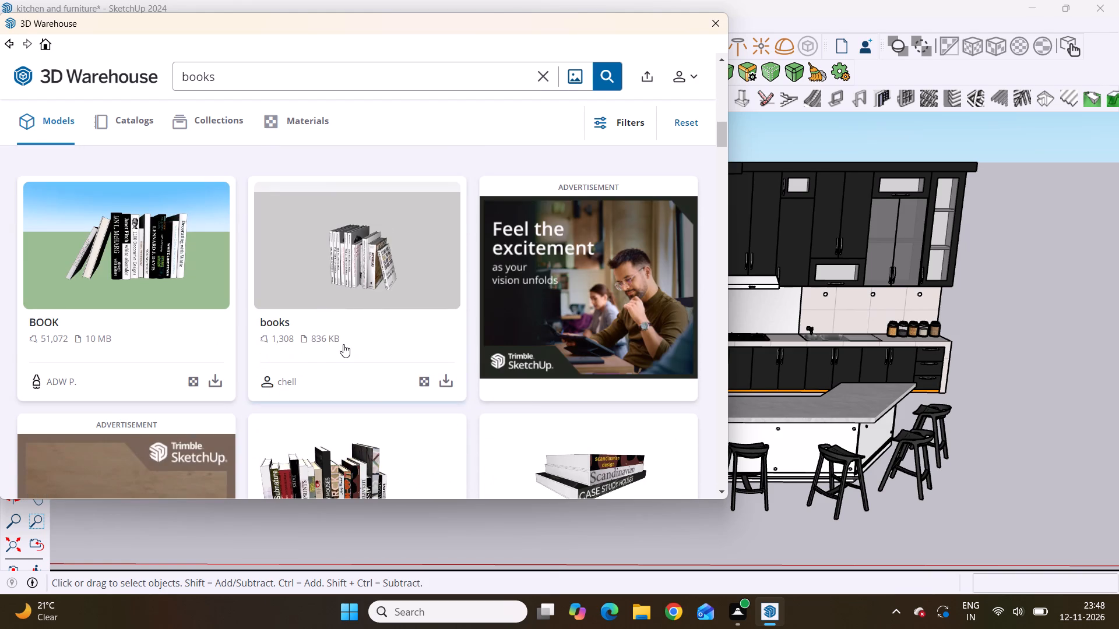
pyautogui.scroll(10, 343, 344)
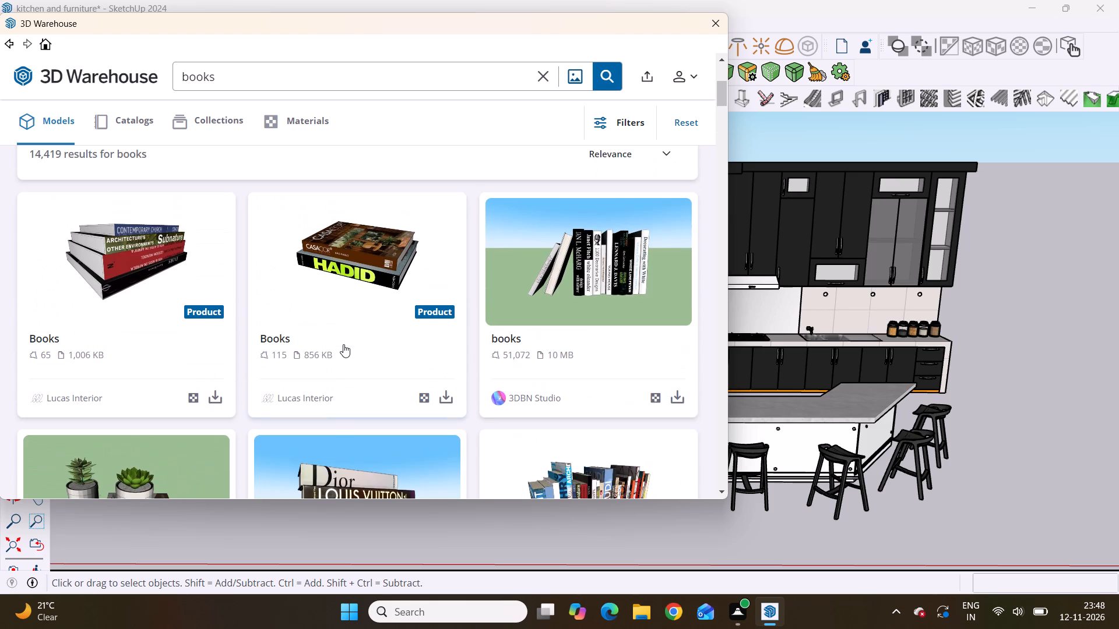
pyautogui.scroll(6, 171, 299)
pyautogui.scroll(-3, 171, 299)
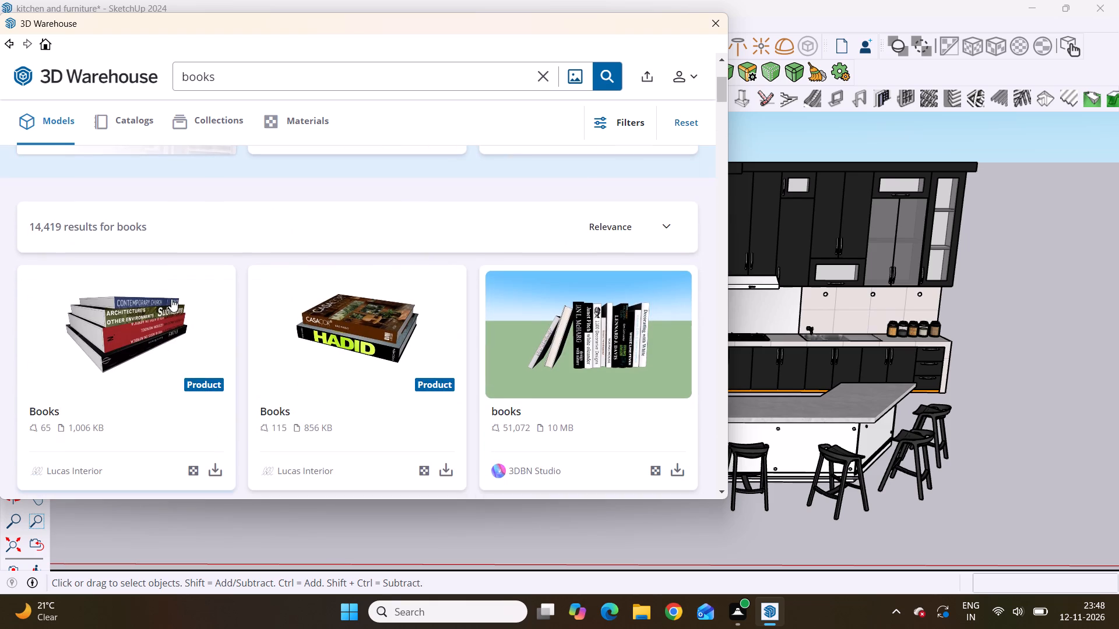
# Download the 1,006 KB Books stack by Lucas Interior and load it directly into the open model.
pyautogui.click(217, 478)
pyautogui.click(309, 273)
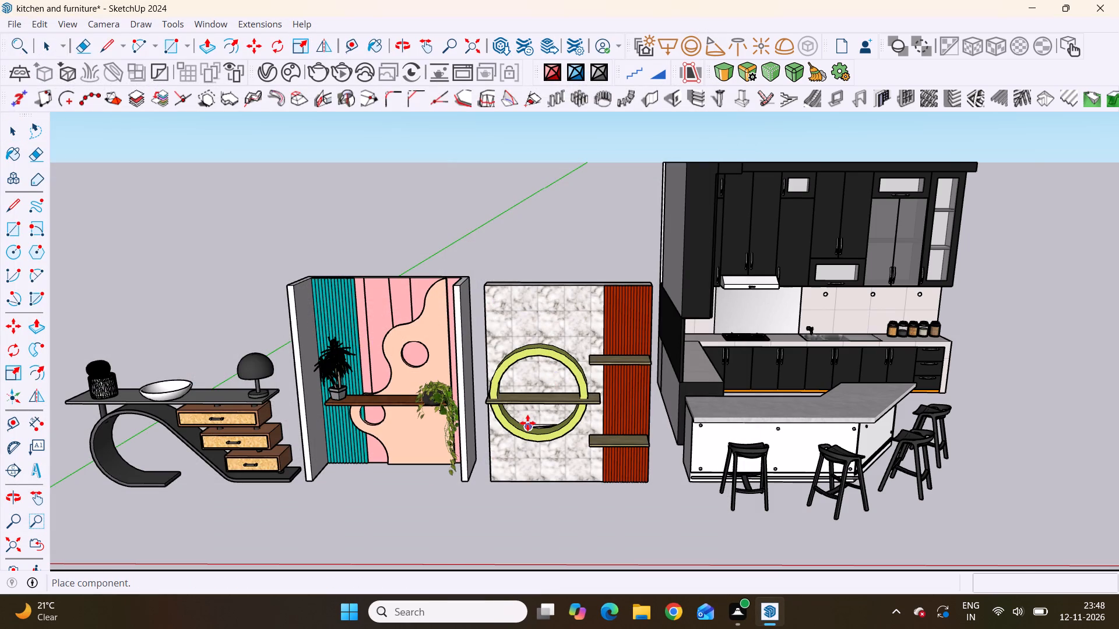
# Place the loaded book stack on the upper wooden shelf of the red slatted panel.
pyautogui.scroll(6, 527, 423)
pyautogui.scroll(2, 589, 371)
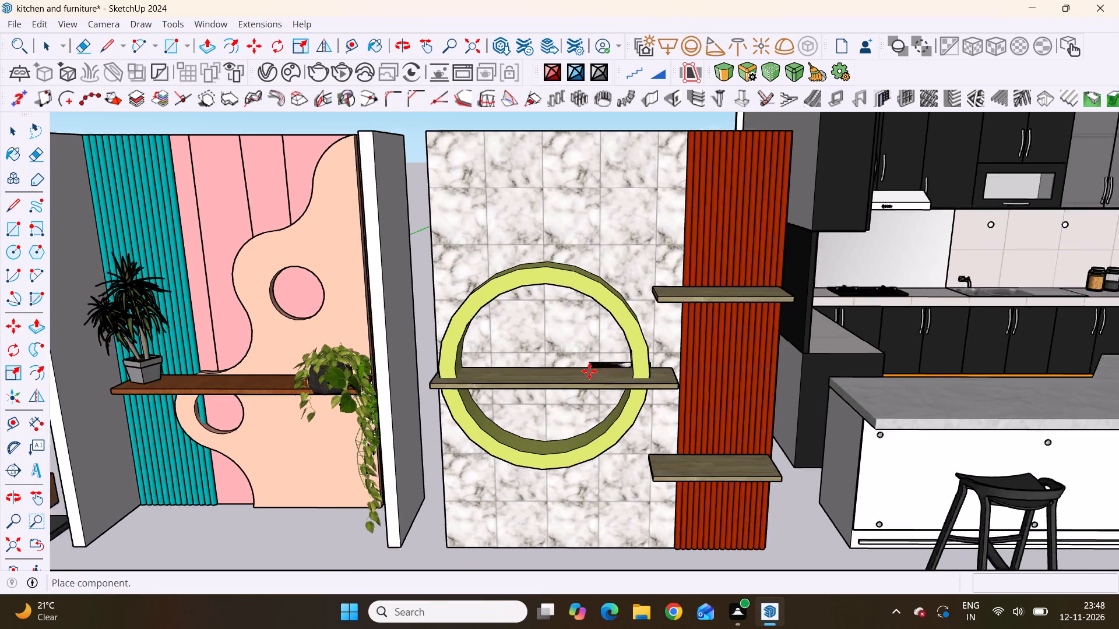
pyautogui.scroll(2, 589, 371)
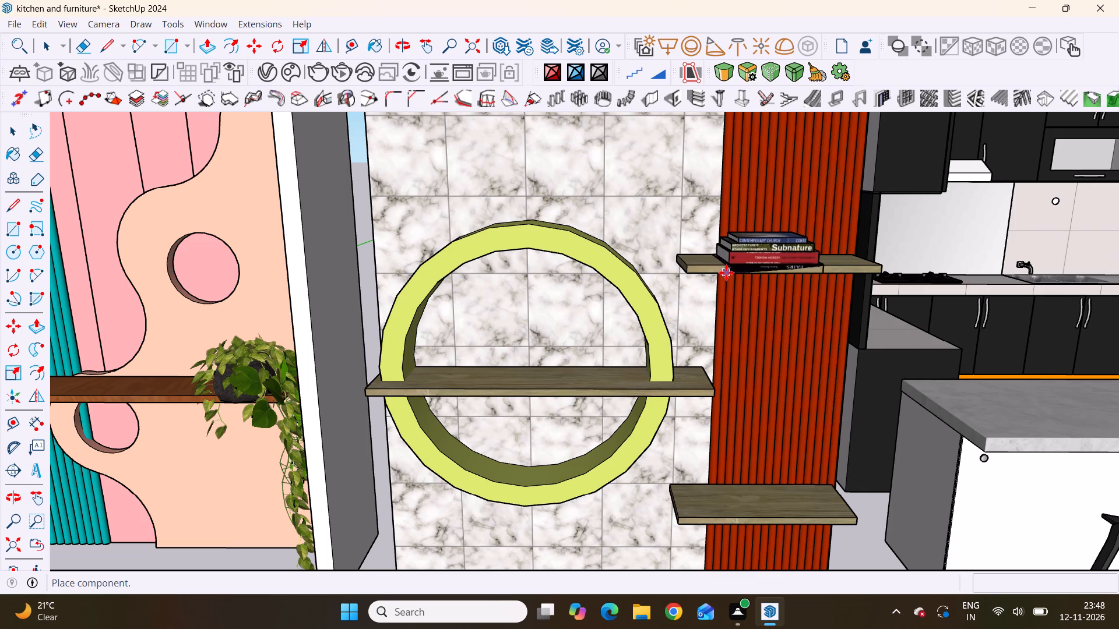
pyautogui.scroll(9, 726, 273)
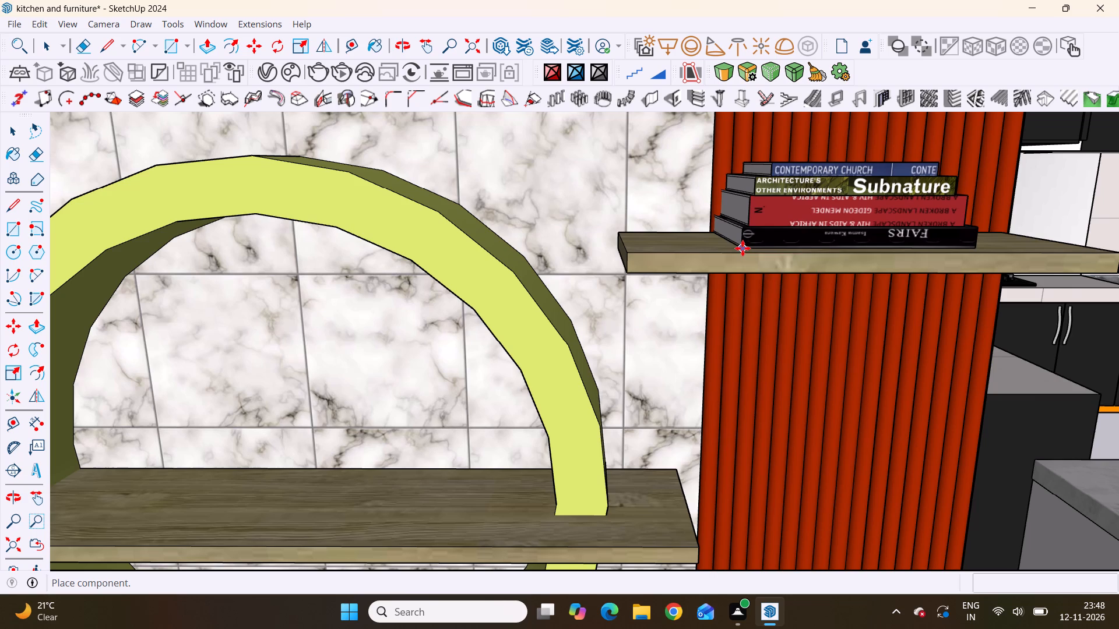
pyautogui.click(746, 253)
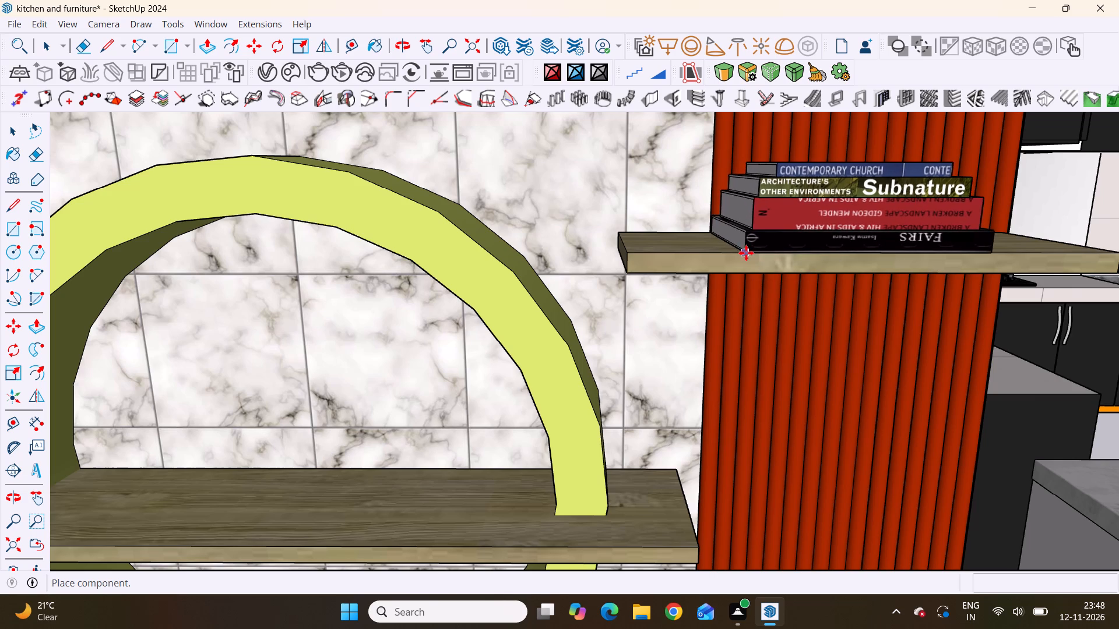
# Deselect the book stack and inspect its placement on the shelf and against the surrounding panels from several angles.
pyautogui.scroll(-4, 702, 328)
pyautogui.moveTo(700, 335); pyautogui.dragTo(1108, 572, button='middle')
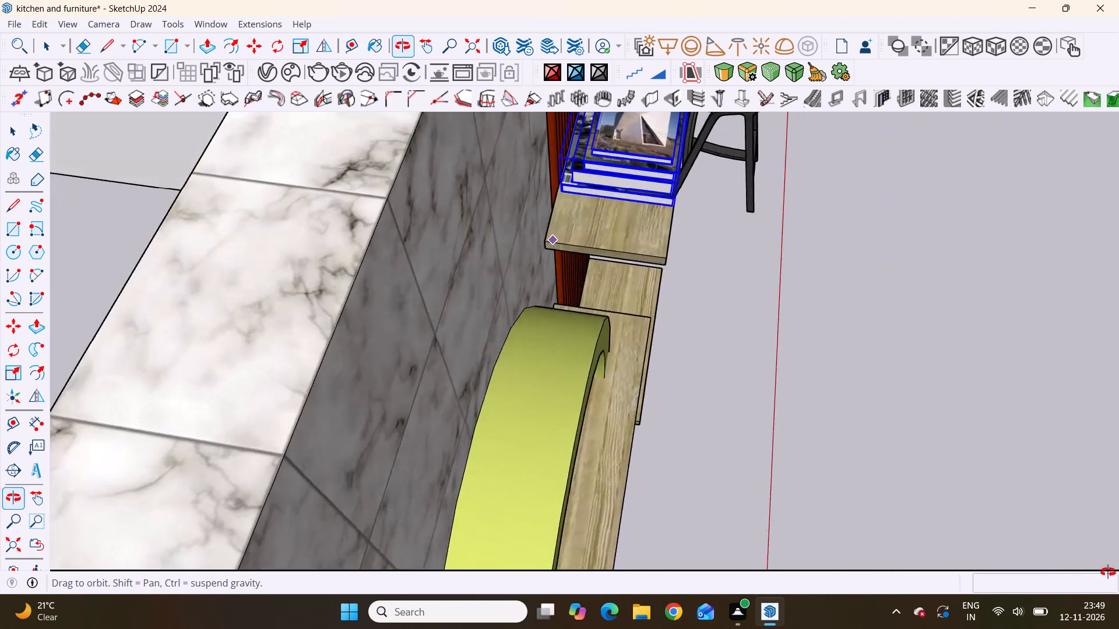
pyautogui.moveTo(1108, 572); pyautogui.dragTo(676, 345, button='middle')
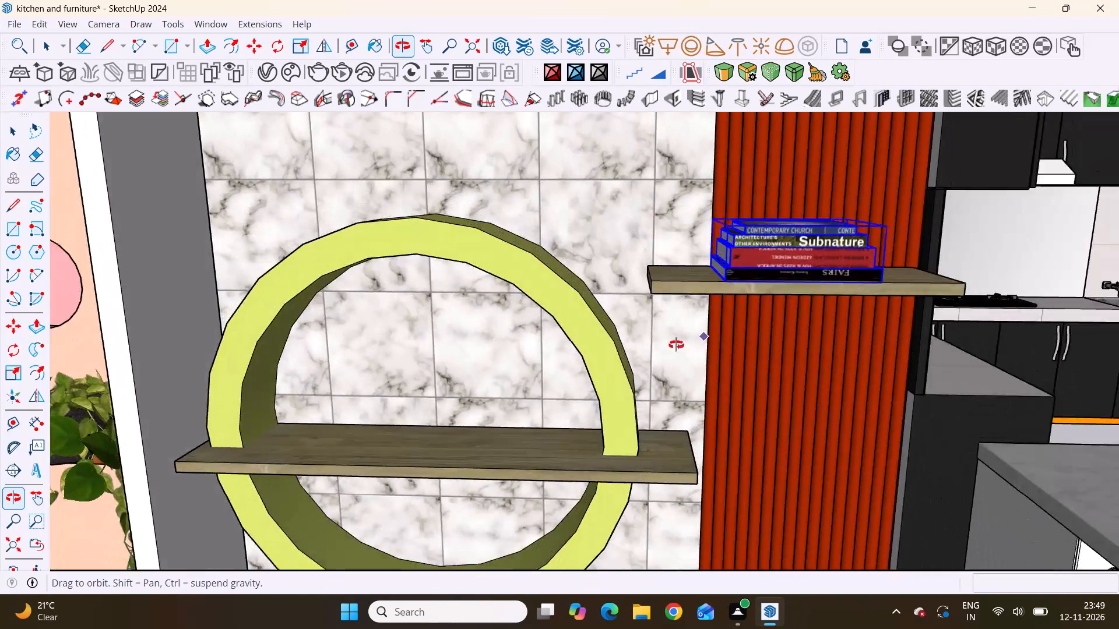
pyautogui.moveTo(676, 345); pyautogui.dragTo(680, 427, button='middle')
pyautogui.scroll(-15, 671, 425)
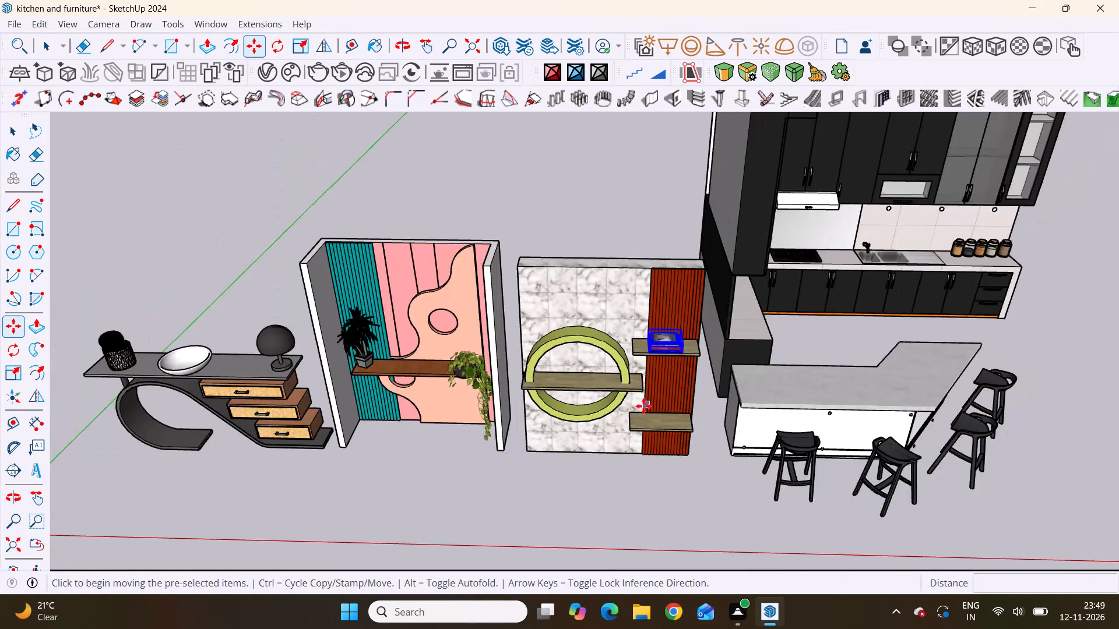
pyautogui.moveTo(619, 394); pyautogui.dragTo(604, 323, button='middle')
pyautogui.scroll(1, 604, 323)
pyautogui.press('space')
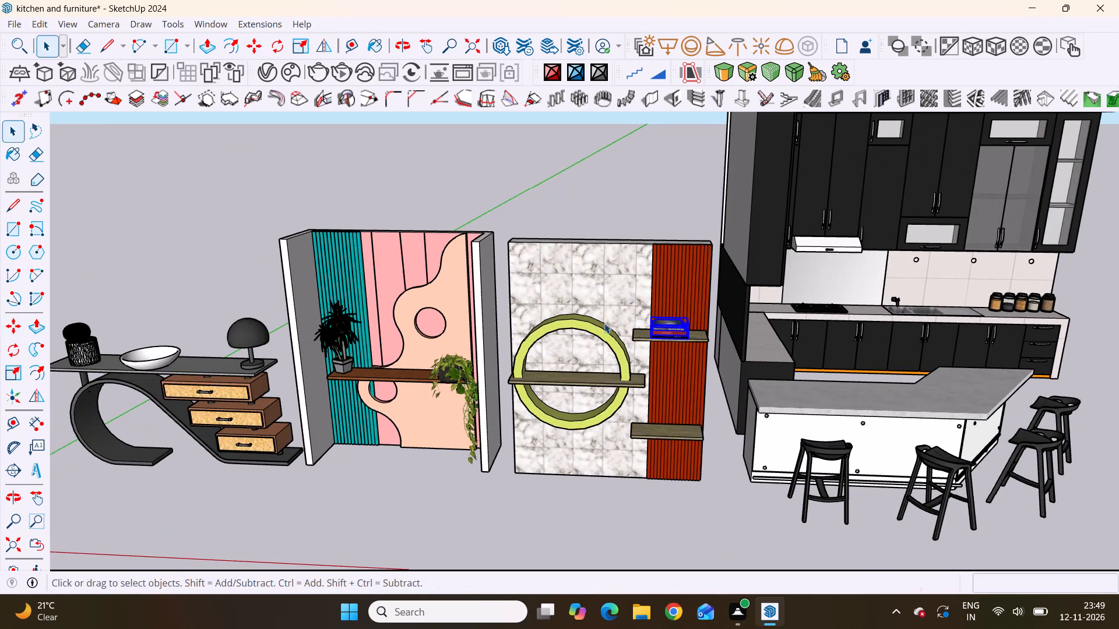
pyautogui.click(629, 229)
pyautogui.scroll(6, 657, 376)
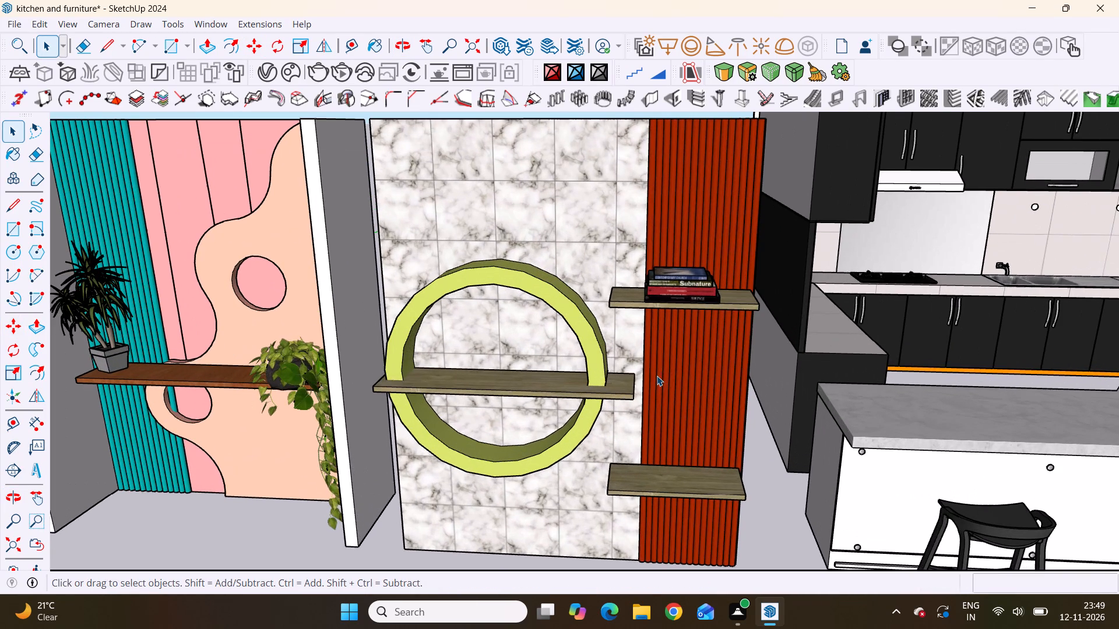
pyautogui.scroll(-6, 647, 365)
pyautogui.moveTo(615, 381); pyautogui.dragTo(666, 345, button='middle')
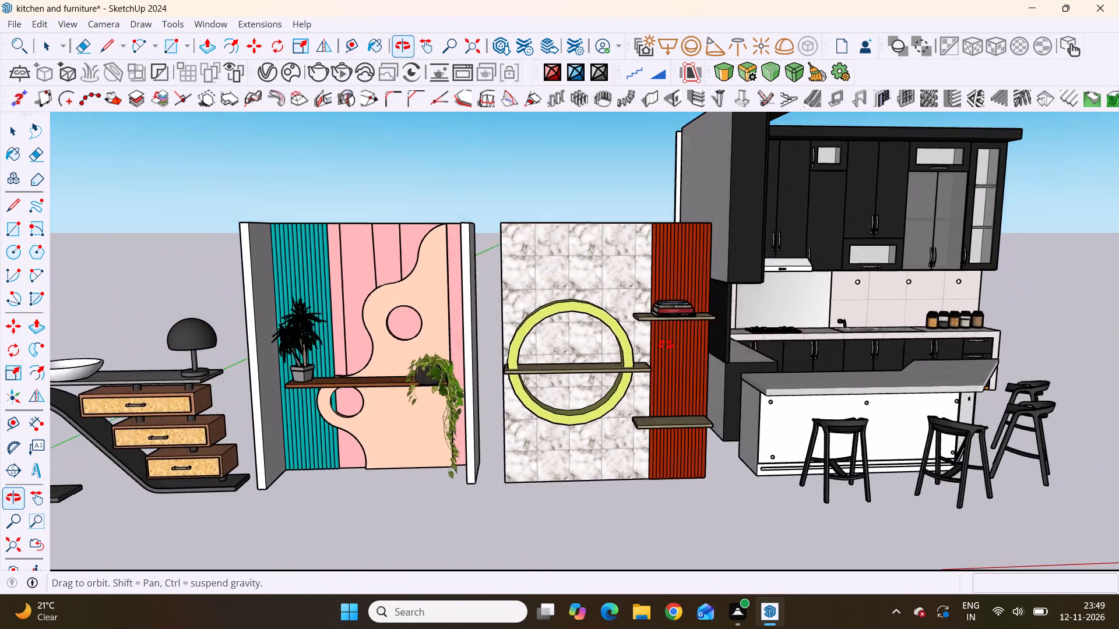
pyautogui.moveTo(666, 345); pyautogui.dragTo(682, 395, button='middle')
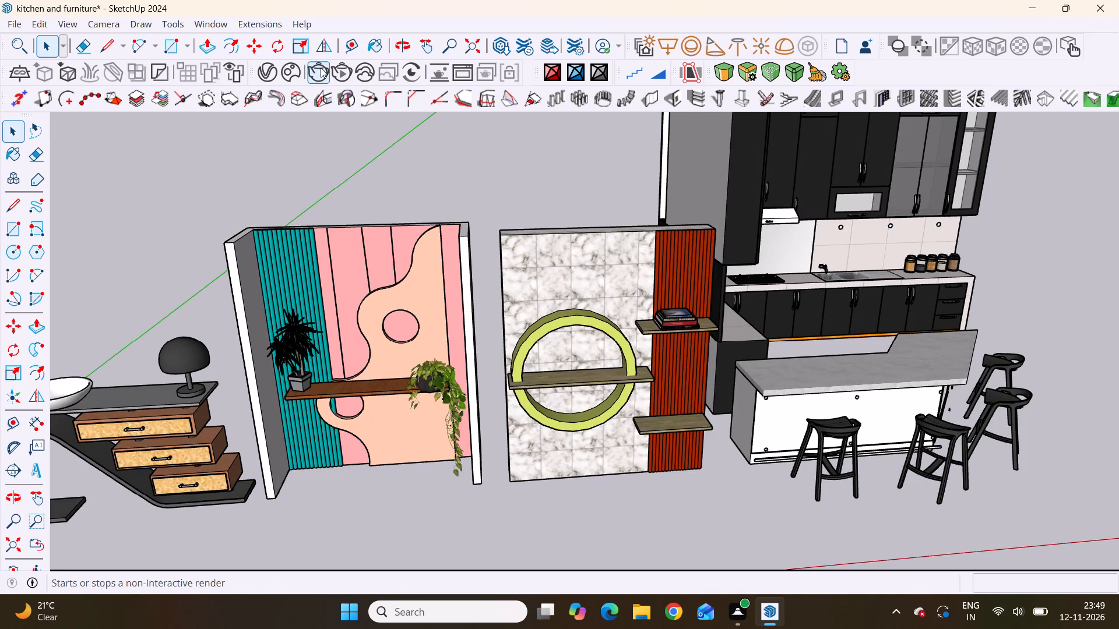
# Reopen 3D Warehouse and examine the "books" results for another set suited to the remaining shelves.
pyautogui.click(220, 20)
pyautogui.click(267, 139)
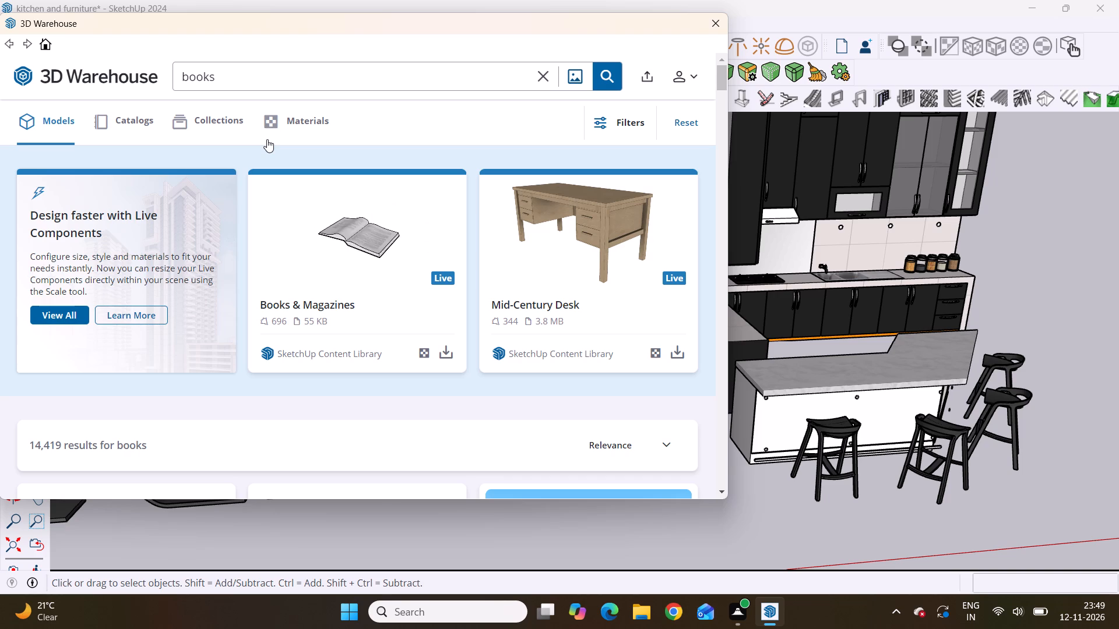
pyautogui.scroll(-4, 309, 179)
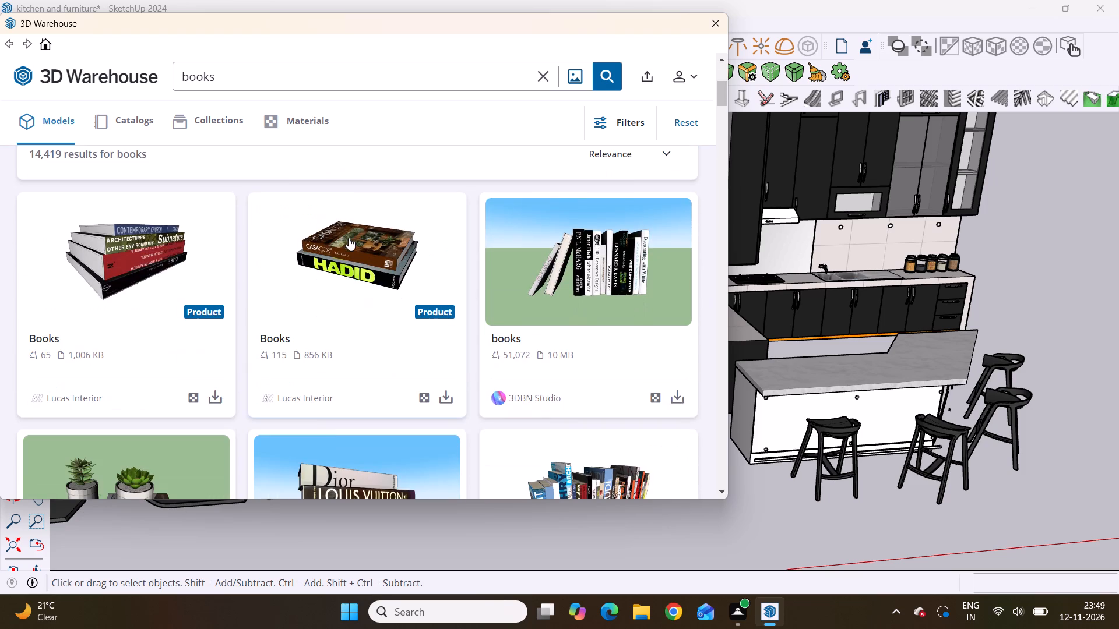
pyautogui.scroll(-10, 349, 238)
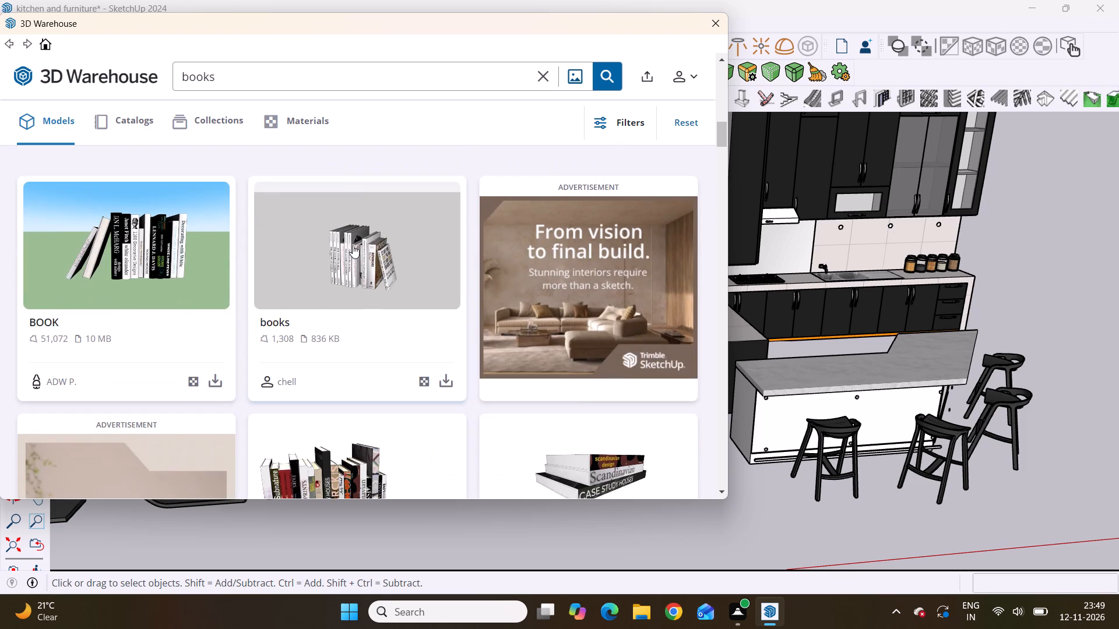
pyautogui.scroll(-10, 353, 245)
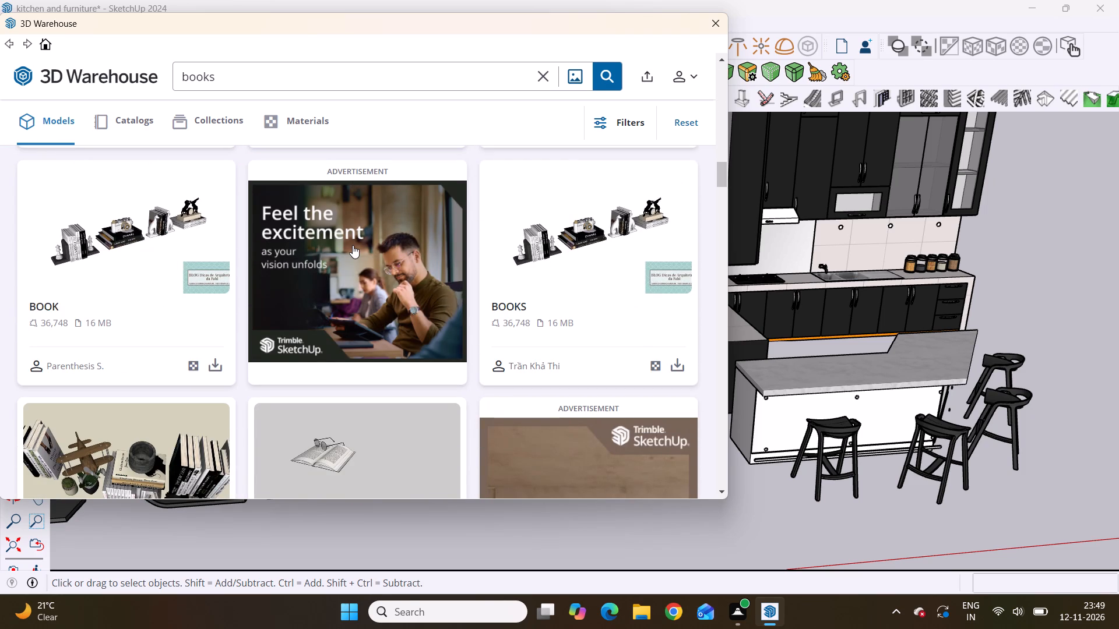
pyautogui.scroll(-9, 353, 245)
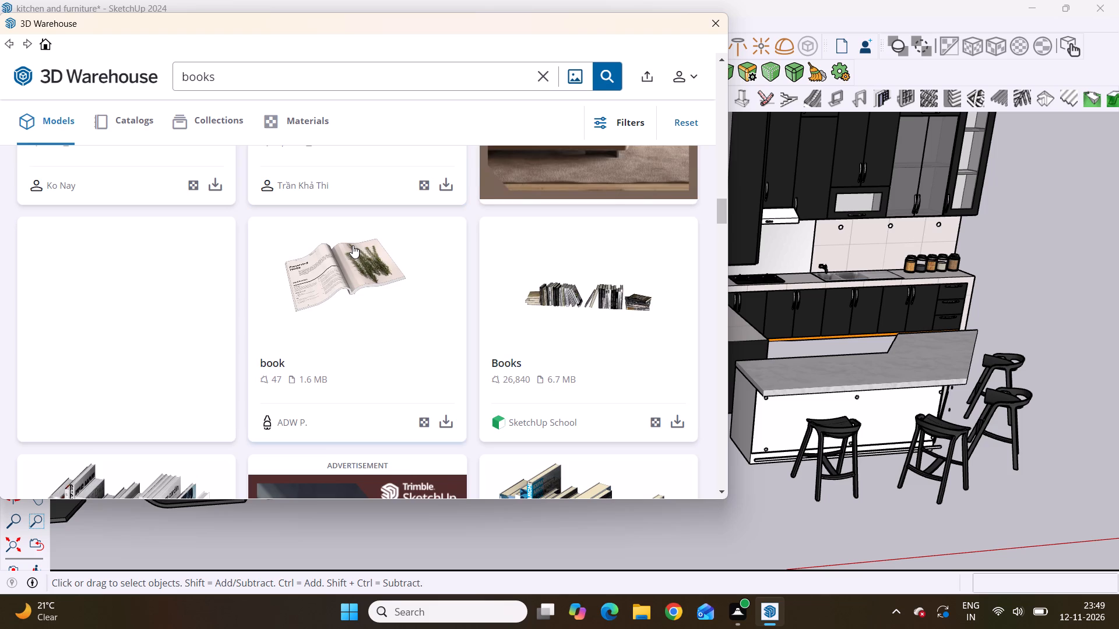
pyautogui.scroll(-10, 353, 245)
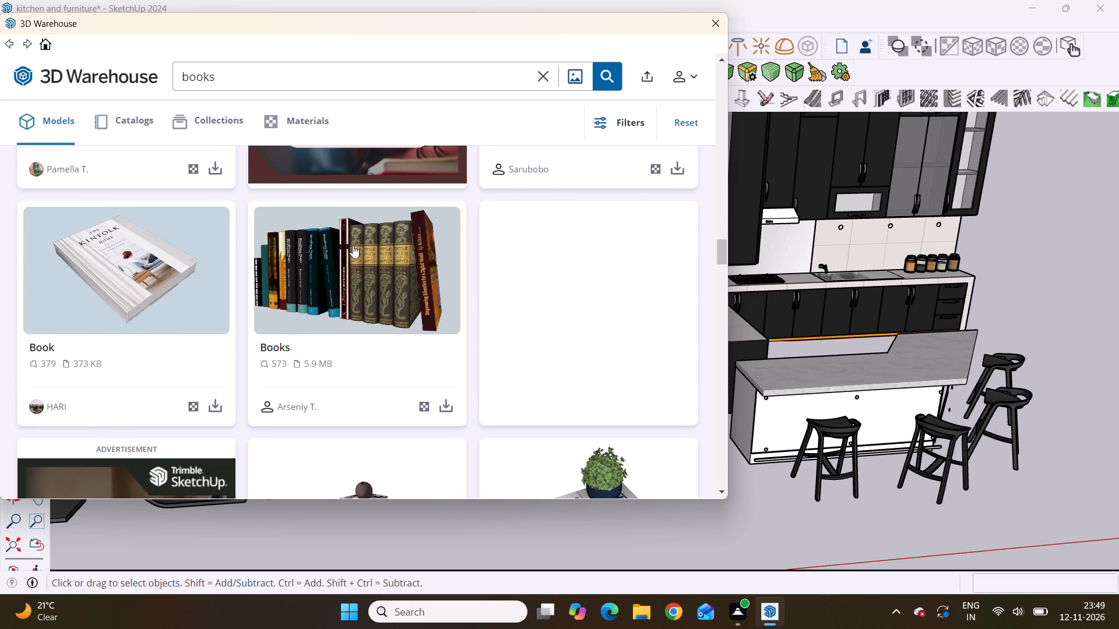
pyautogui.scroll(-5, 353, 245)
pyautogui.scroll(18, 353, 245)
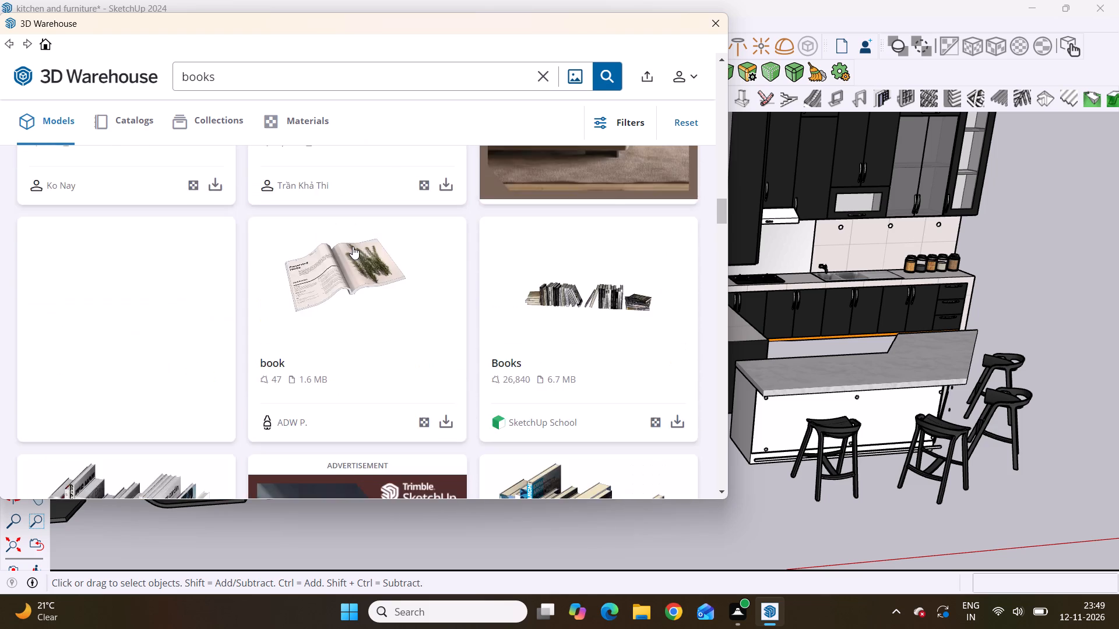
pyautogui.scroll(10, 353, 246)
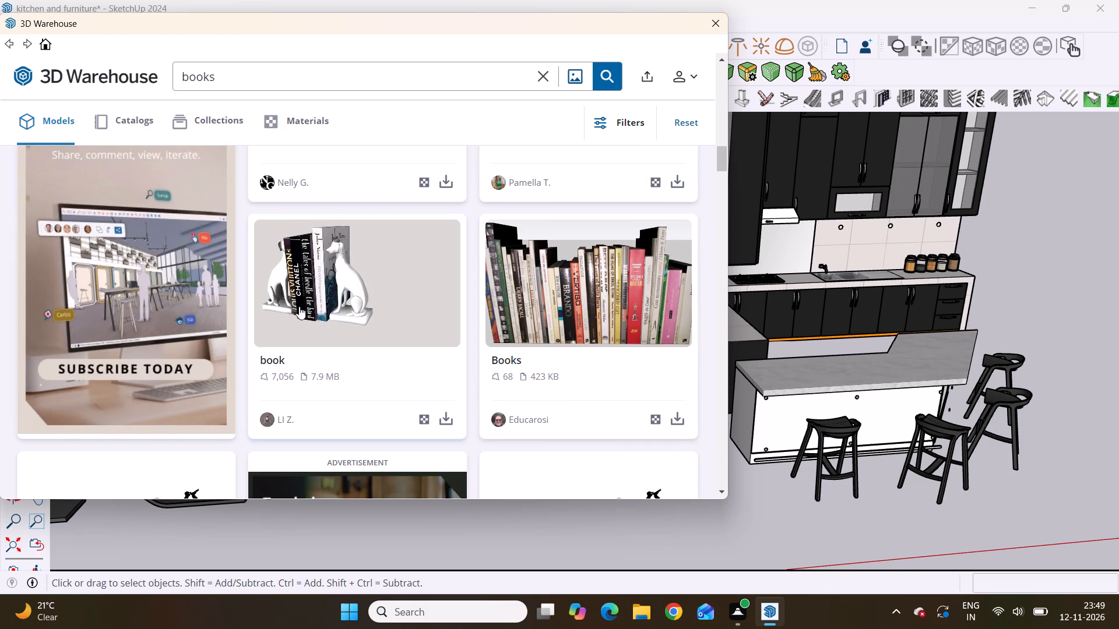
# Load the 7.9 MB book model with dog bookends directly into the scene and place it on the ground before the panels.
pyautogui.click(442, 422)
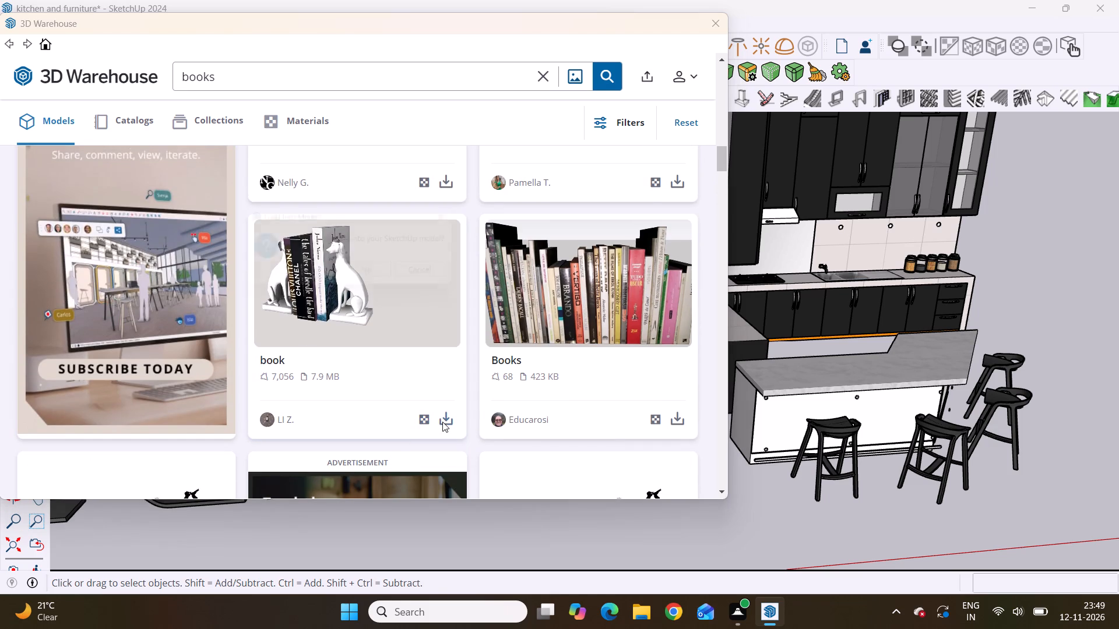
pyautogui.click(320, 284)
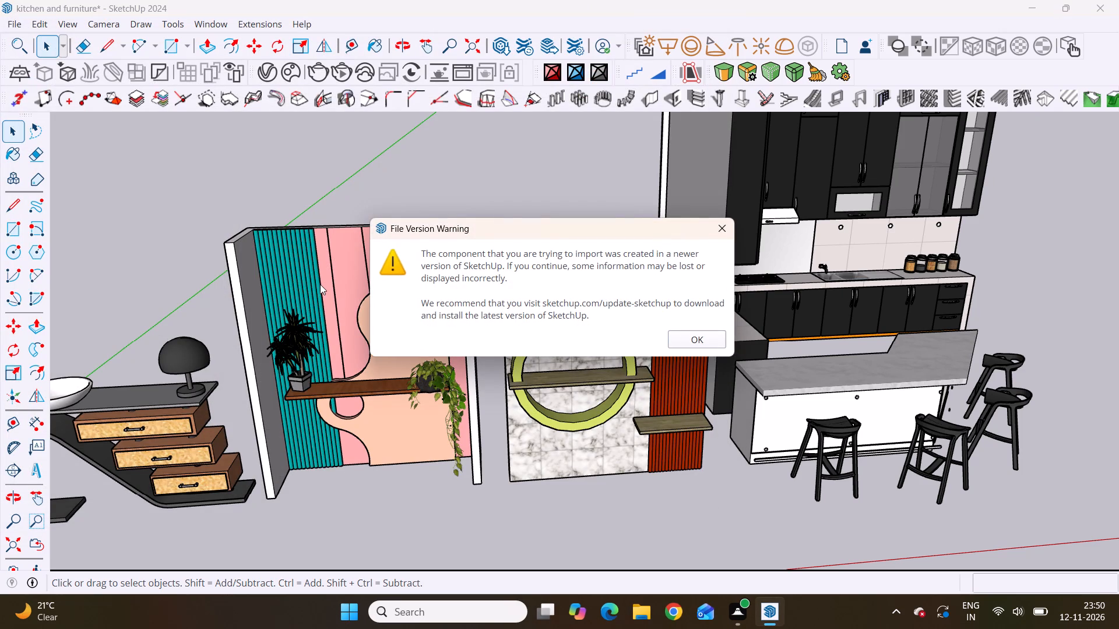
pyautogui.click(715, 344)
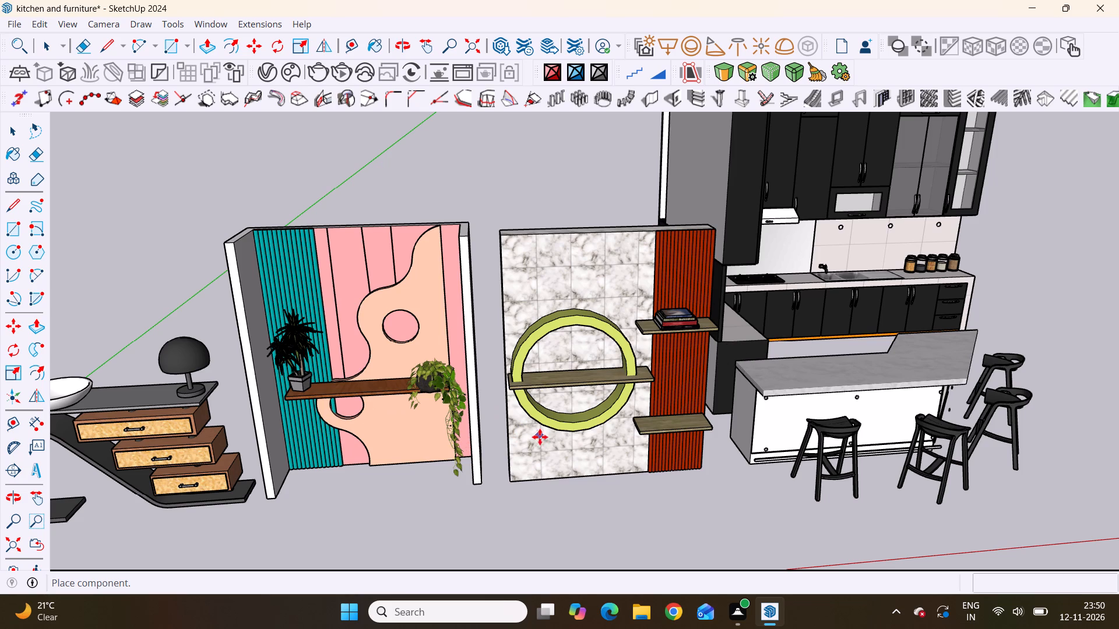
pyautogui.scroll(-7, 263, 481)
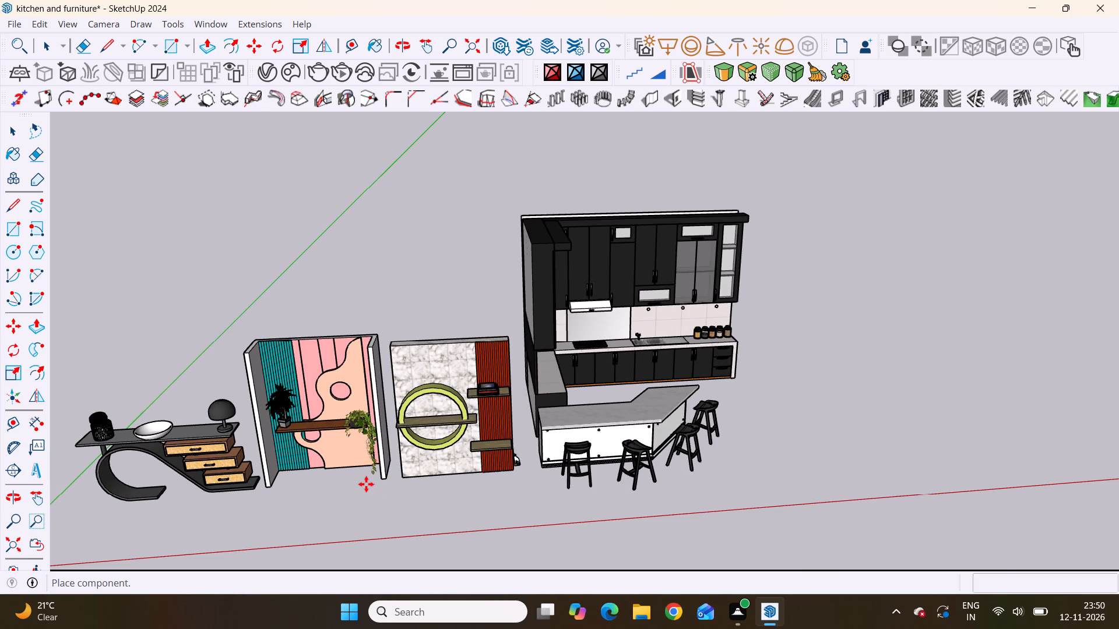
pyautogui.click(284, 540)
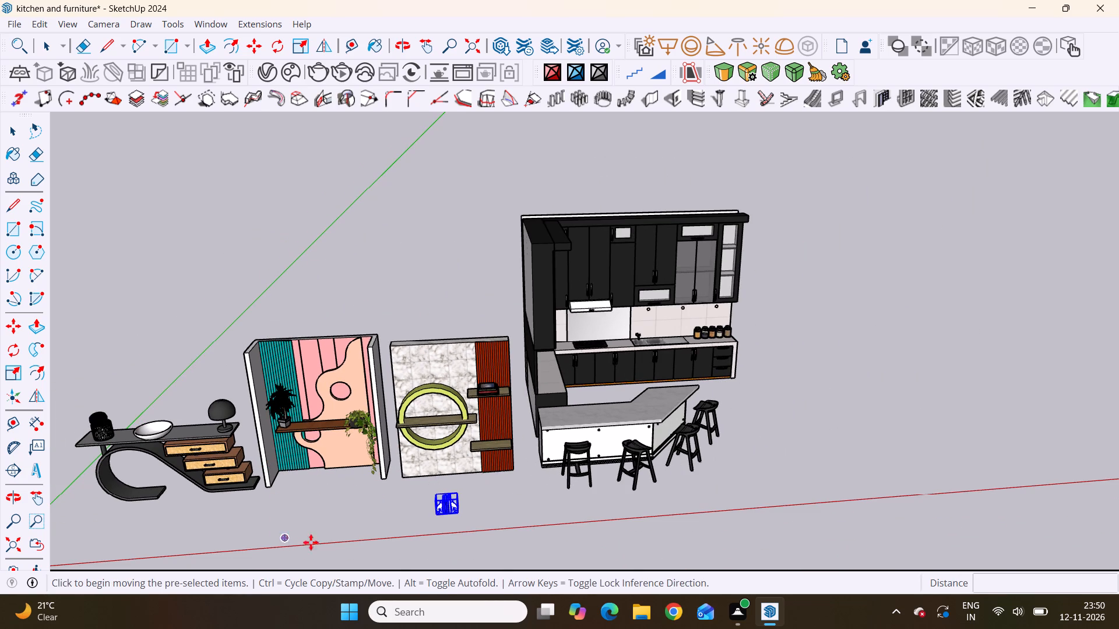
# Move the dog-bookend book set by its lower front corner onto the wooden shelf crossing the green ring.
pyautogui.scroll(20, 415, 525)
pyautogui.scroll(2, 415, 525)
pyautogui.scroll(9, 478, 517)
pyautogui.scroll(-4, 478, 517)
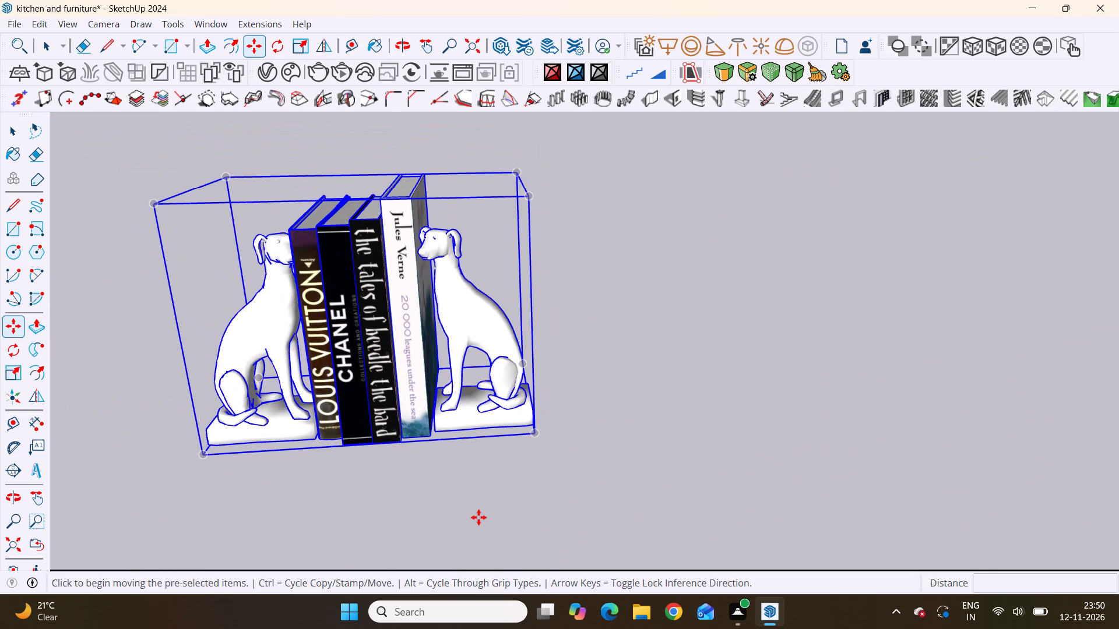
pyautogui.press('m')
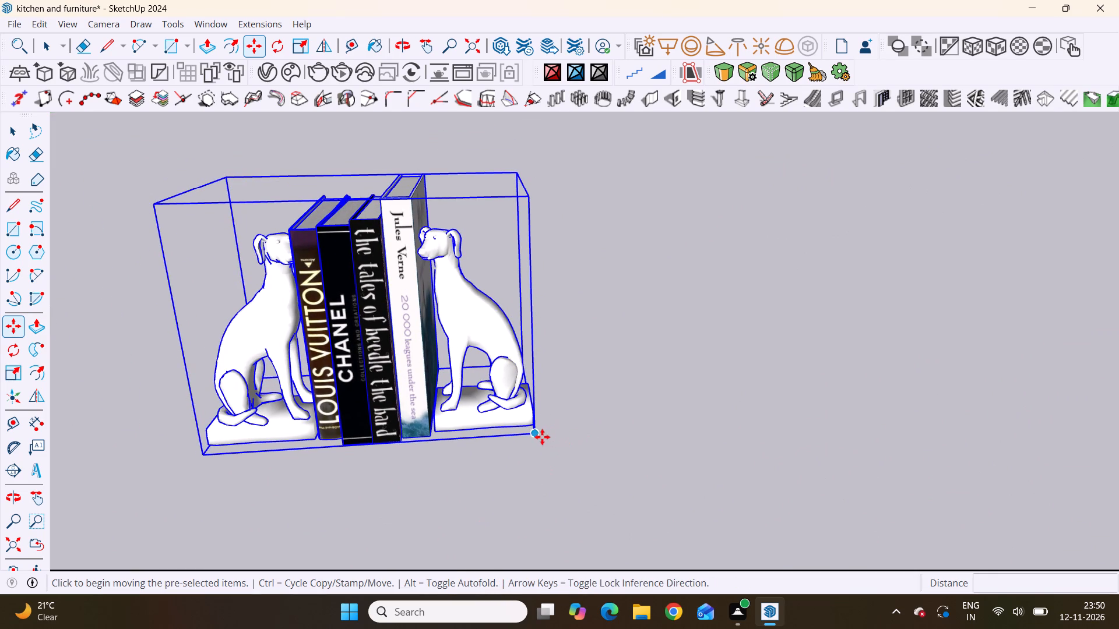
pyautogui.click(537, 436)
pyautogui.scroll(-20, 568, 468)
pyautogui.scroll(-1, 568, 468)
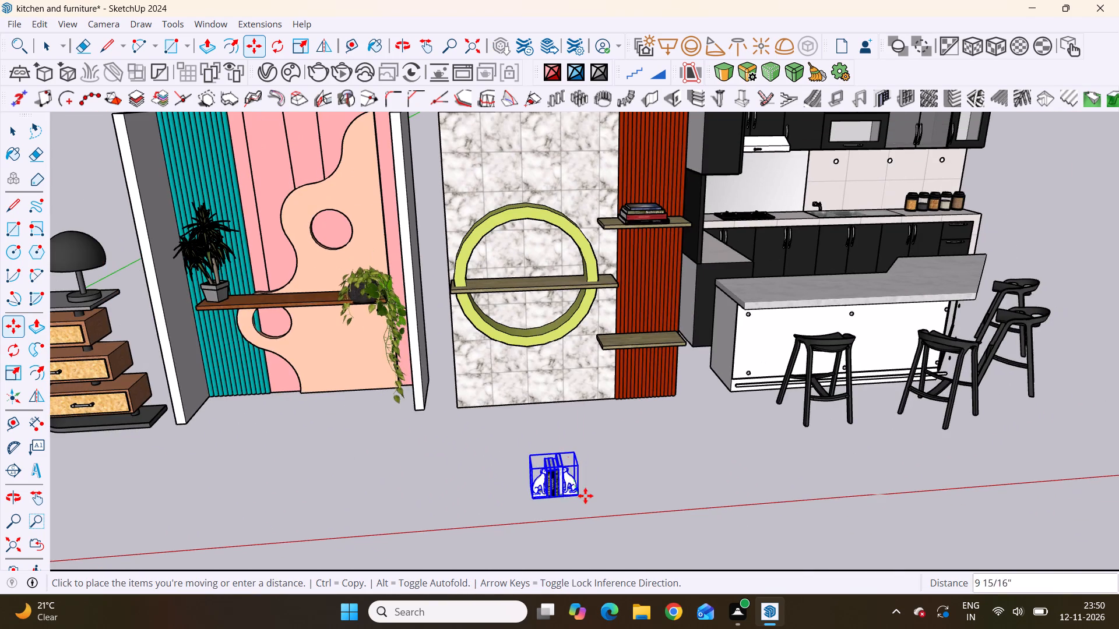
pyautogui.scroll(8, 546, 284)
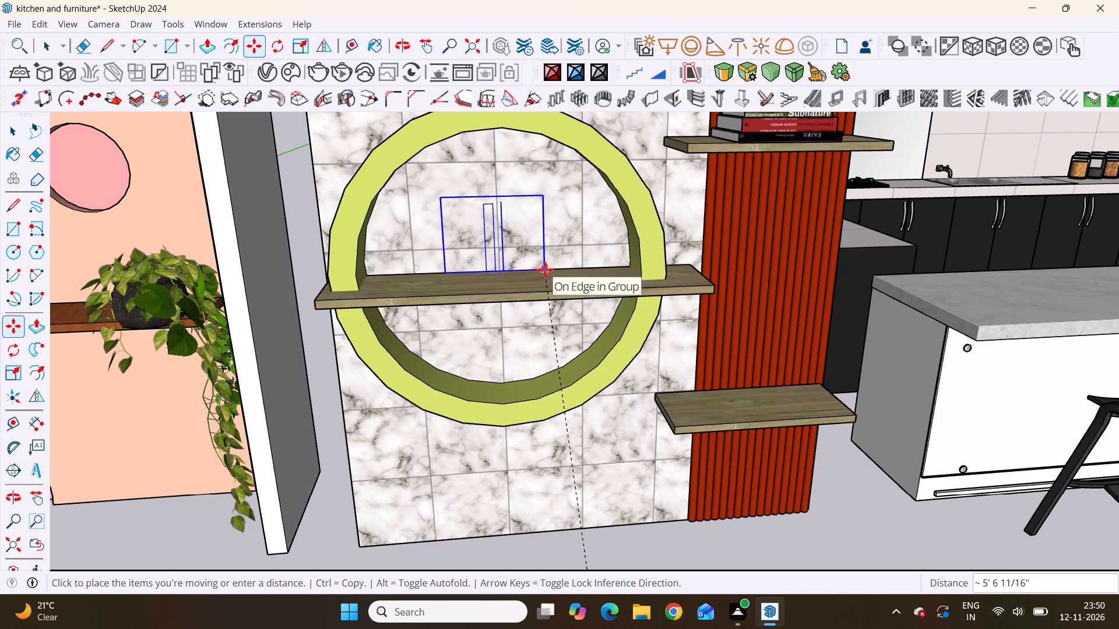
pyautogui.scroll(9, 562, 292)
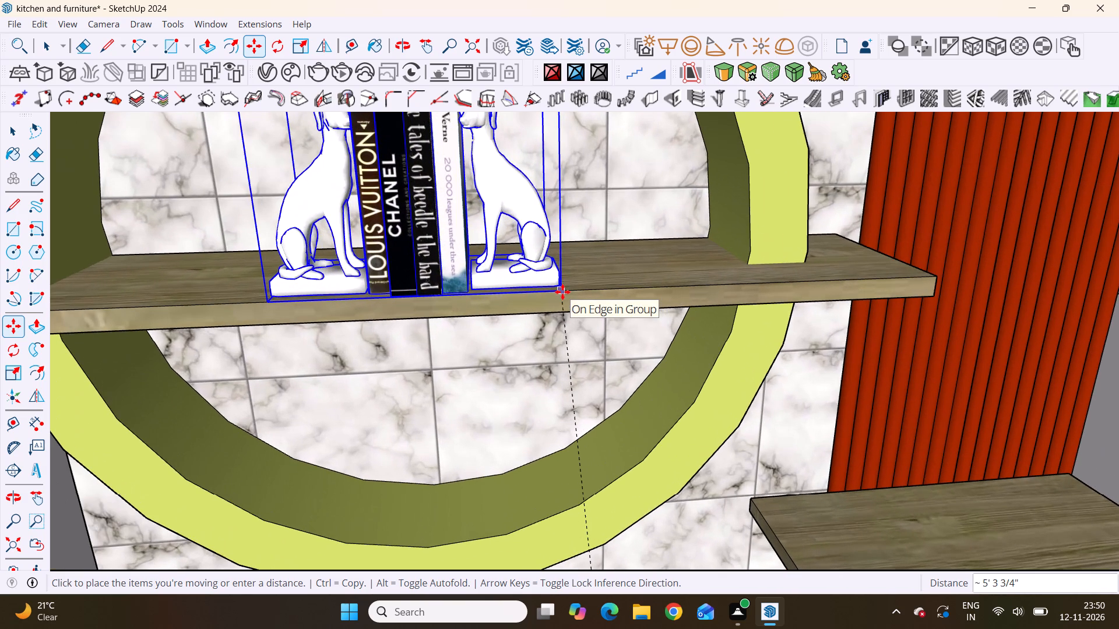
pyautogui.click(563, 282)
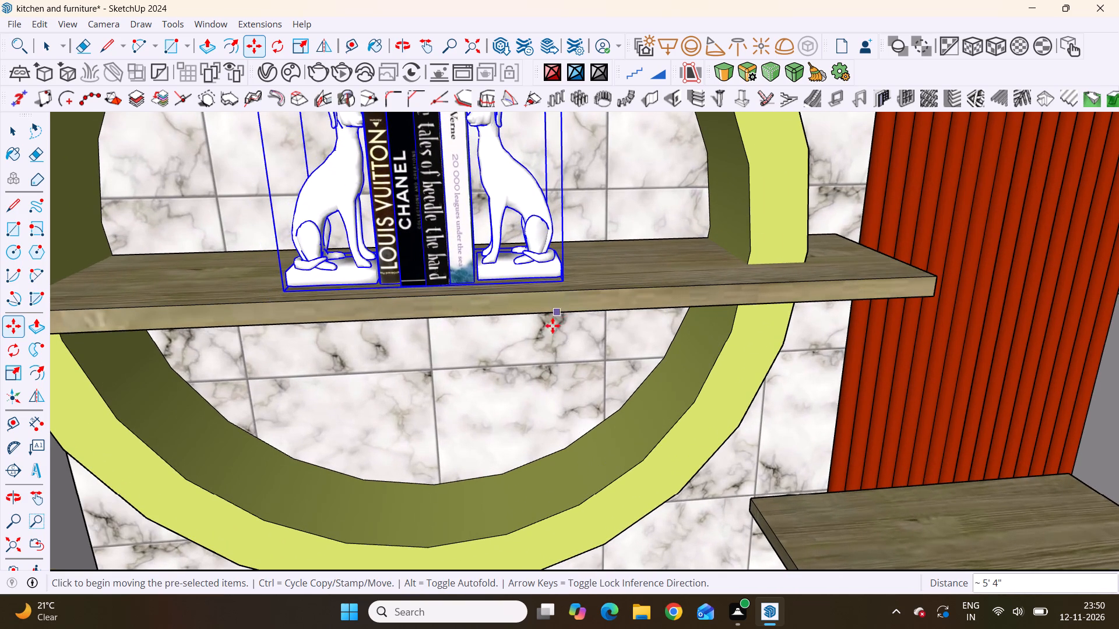
# Shift the dog-bookend book set slightly farther back from the shelf's front edge, inside the ring.
pyautogui.scroll(-7, 529, 360)
pyautogui.moveTo(502, 346); pyautogui.dragTo(771, 468, button='middle')
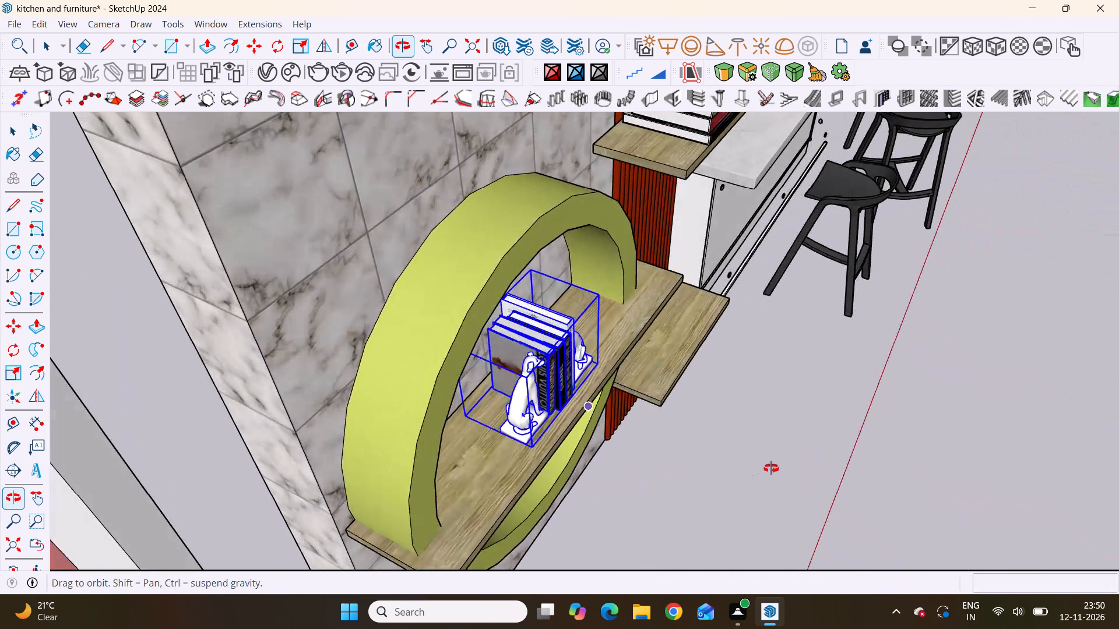
pyautogui.moveTo(771, 468); pyautogui.dragTo(525, 374, button='middle')
pyautogui.scroll(4, 525, 374)
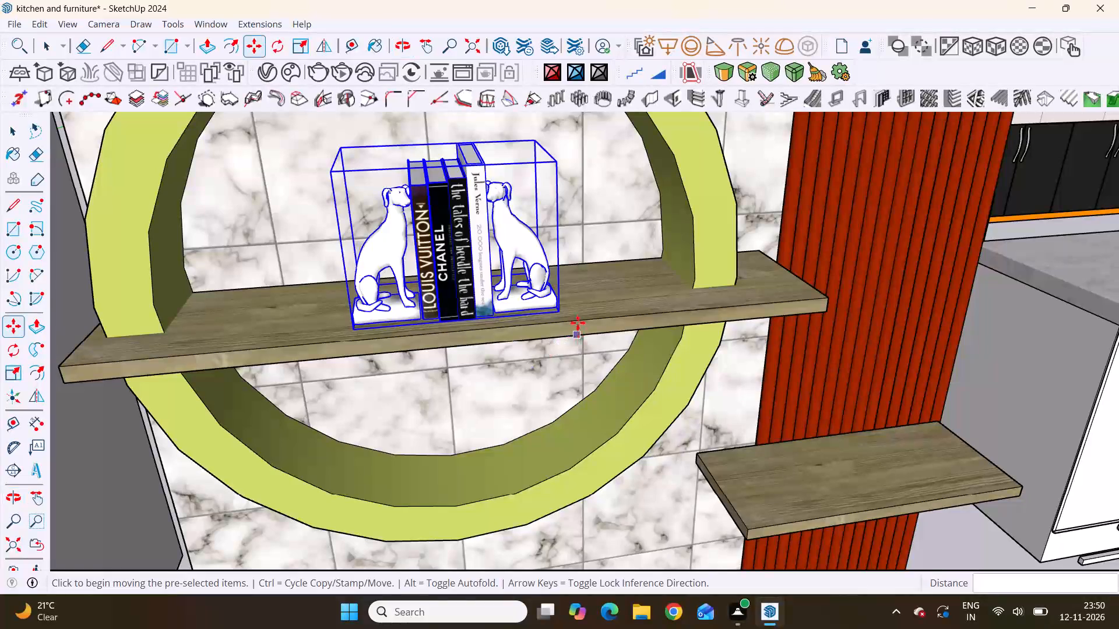
pyautogui.click(560, 312)
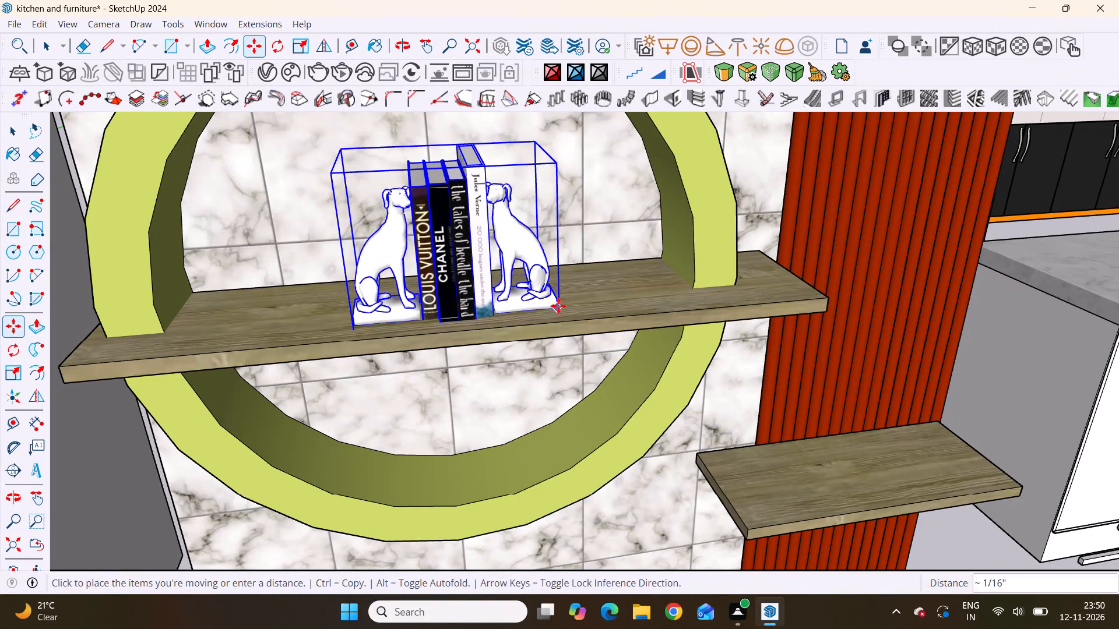
pyautogui.click(551, 291)
pyautogui.moveTo(473, 309); pyautogui.dragTo(631, 428, button='middle')
pyautogui.scroll(1, 439, 415)
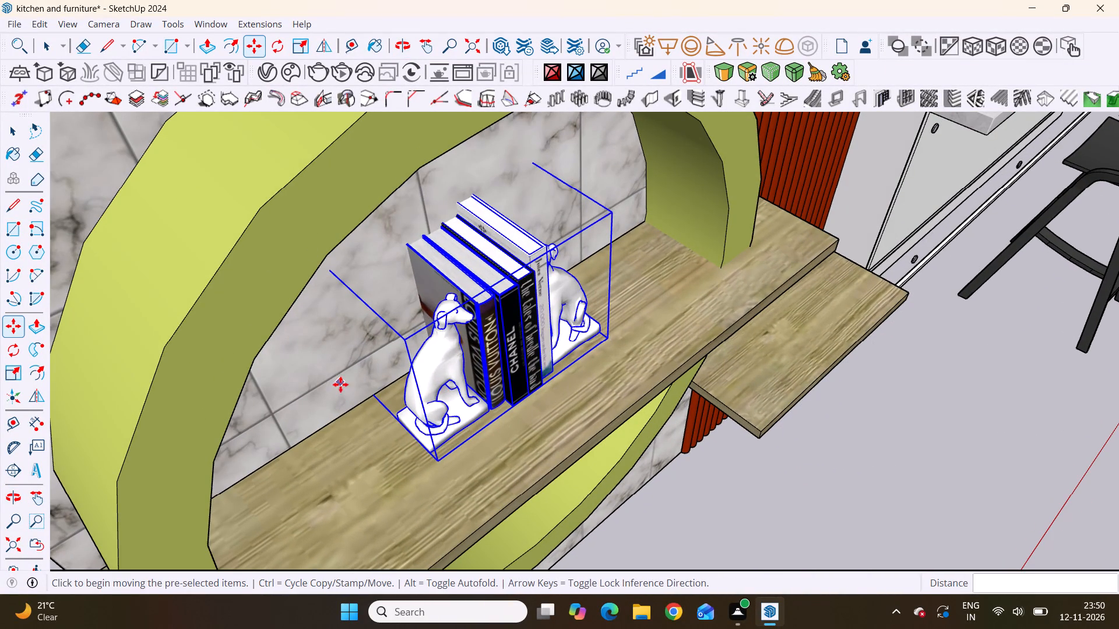
# Move the dog-bookend book set about 1 13/16" forward toward the front edge of the shelf crossing the green ring.
pyautogui.click(354, 387)
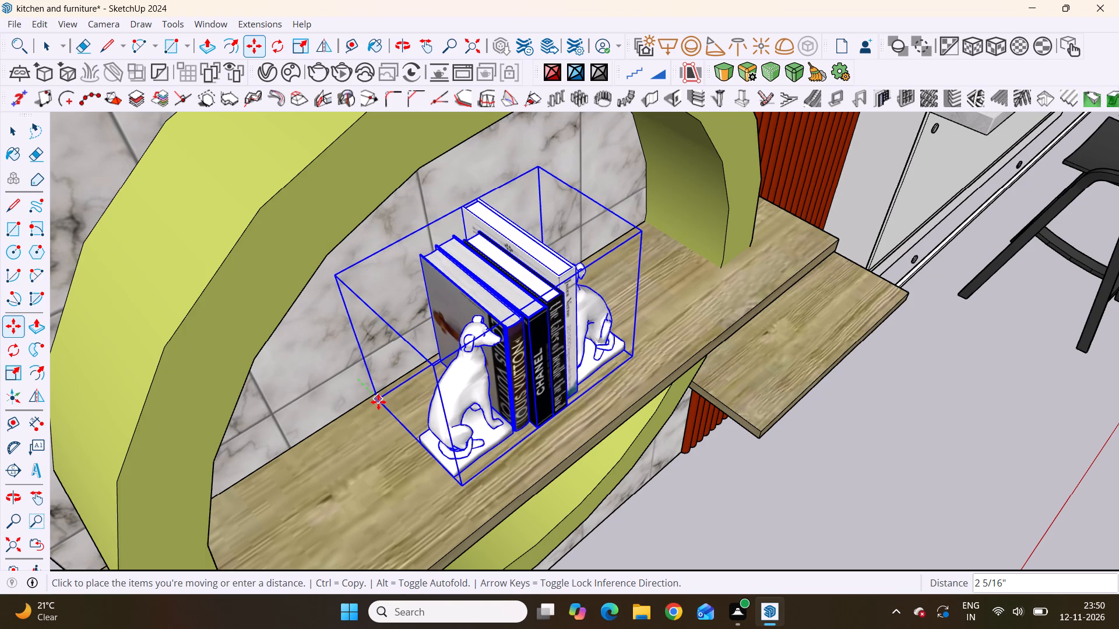
pyautogui.click(376, 397)
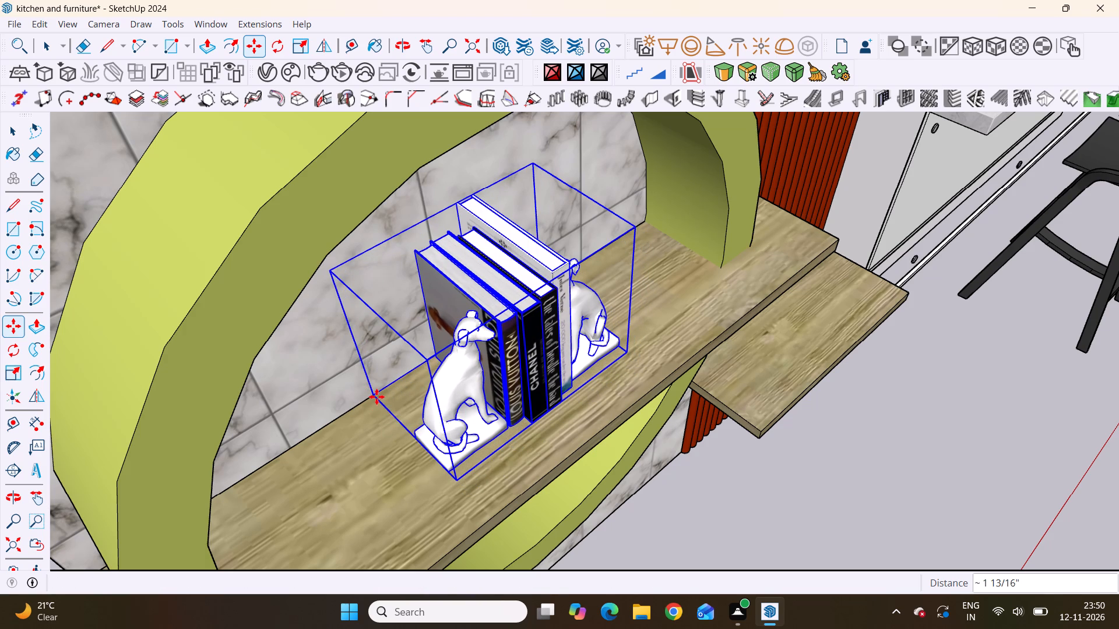
pyautogui.scroll(-5, 412, 428)
pyautogui.scroll(-3, 586, 485)
pyautogui.moveTo(614, 503); pyautogui.dragTo(441, 332, button='middle')
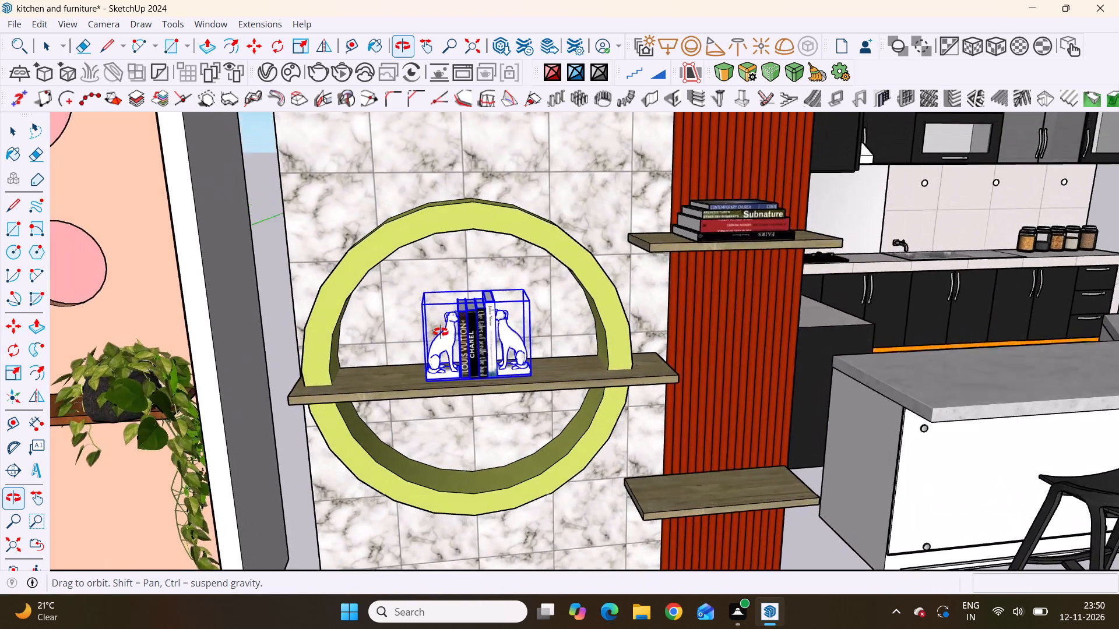
pyautogui.moveTo(441, 332); pyautogui.dragTo(442, 309, button='middle')
pyautogui.scroll(3, 442, 309)
pyautogui.press('space')
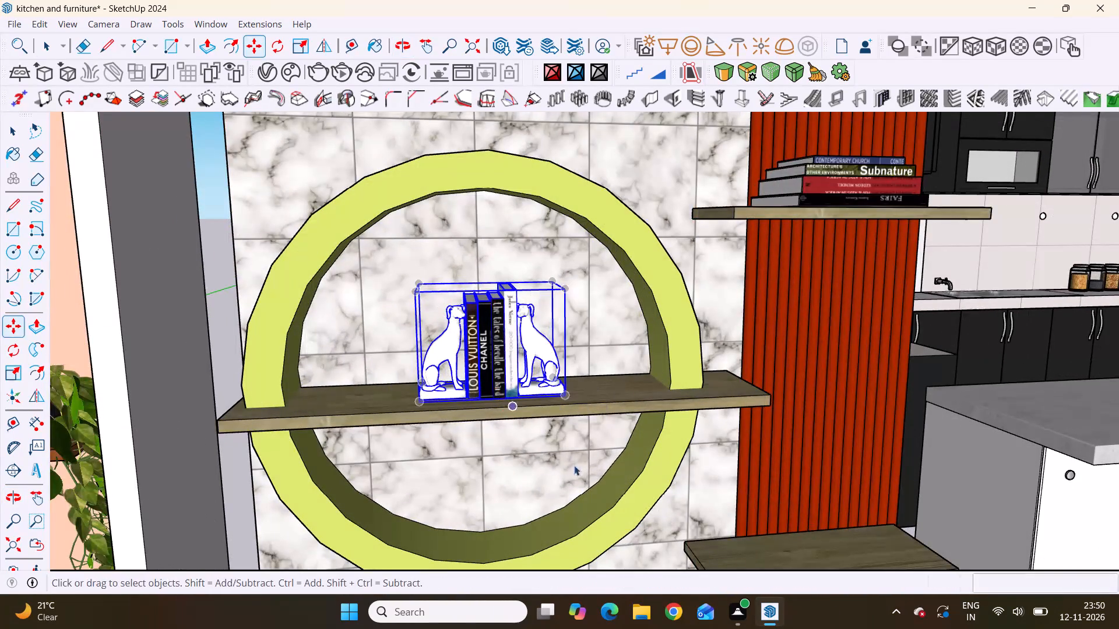
# Examine the dog-bookend book set's placement on the ring shelf, both close up and against the whole panel and kitchen.
pyautogui.scroll(-9, 480, 335)
pyautogui.click(615, 407)
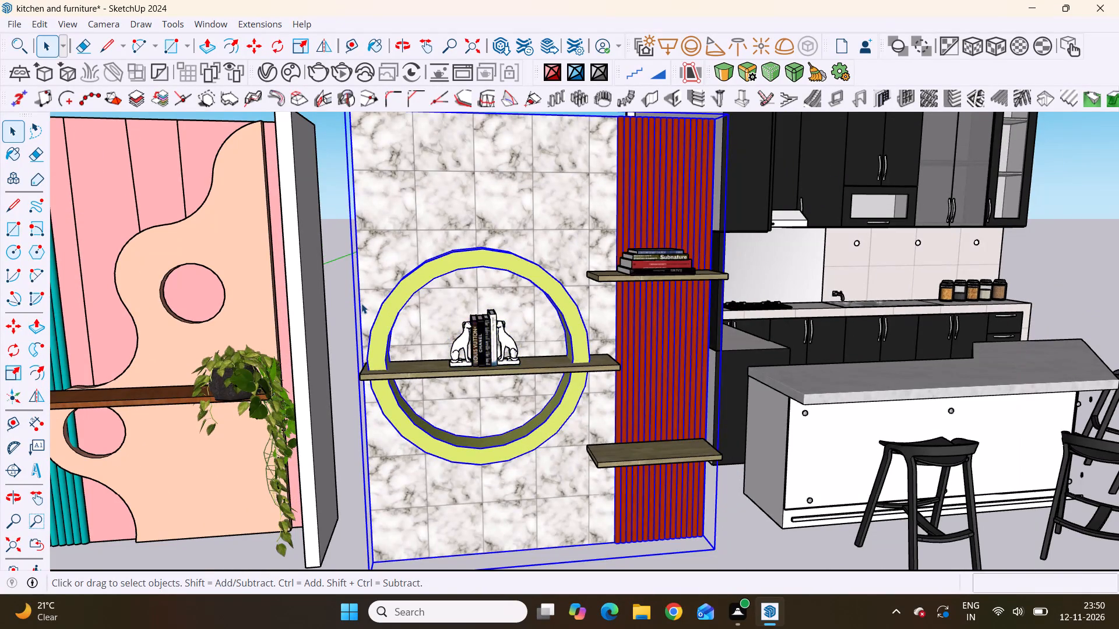
pyautogui.scroll(4, 361, 303)
pyautogui.scroll(-4, 361, 303)
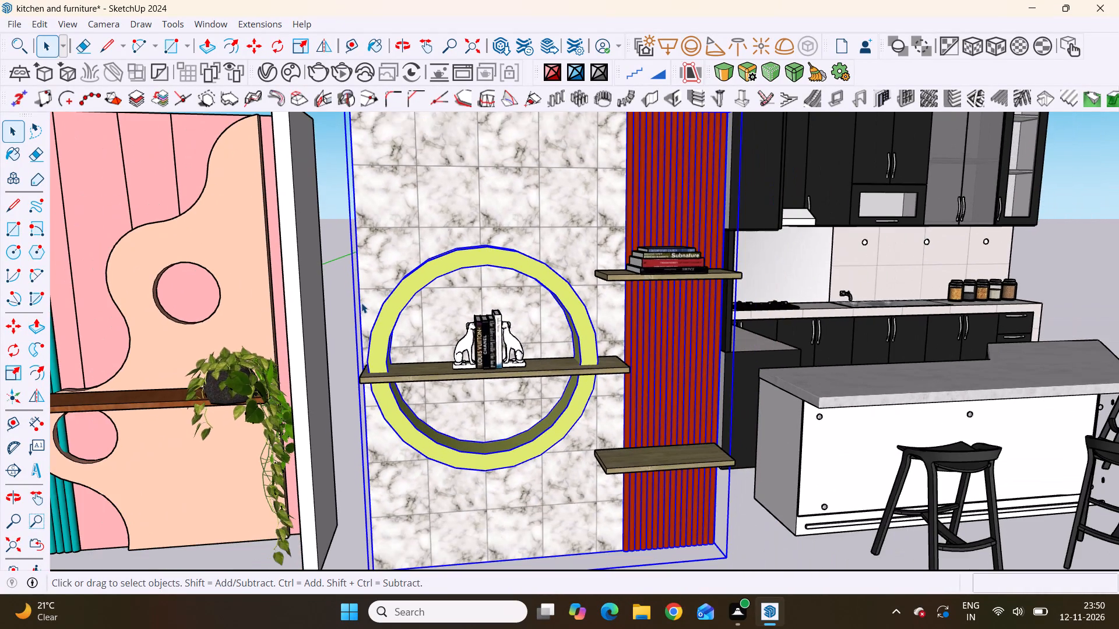
pyautogui.scroll(6, 596, 383)
pyautogui.scroll(4, 484, 366)
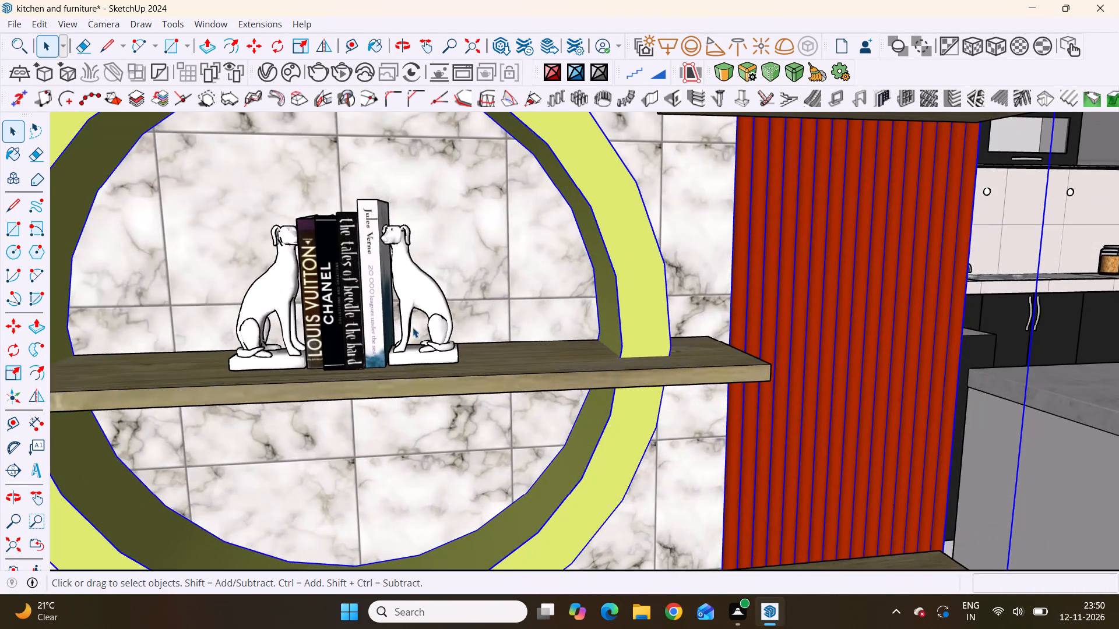
pyautogui.scroll(6, 413, 327)
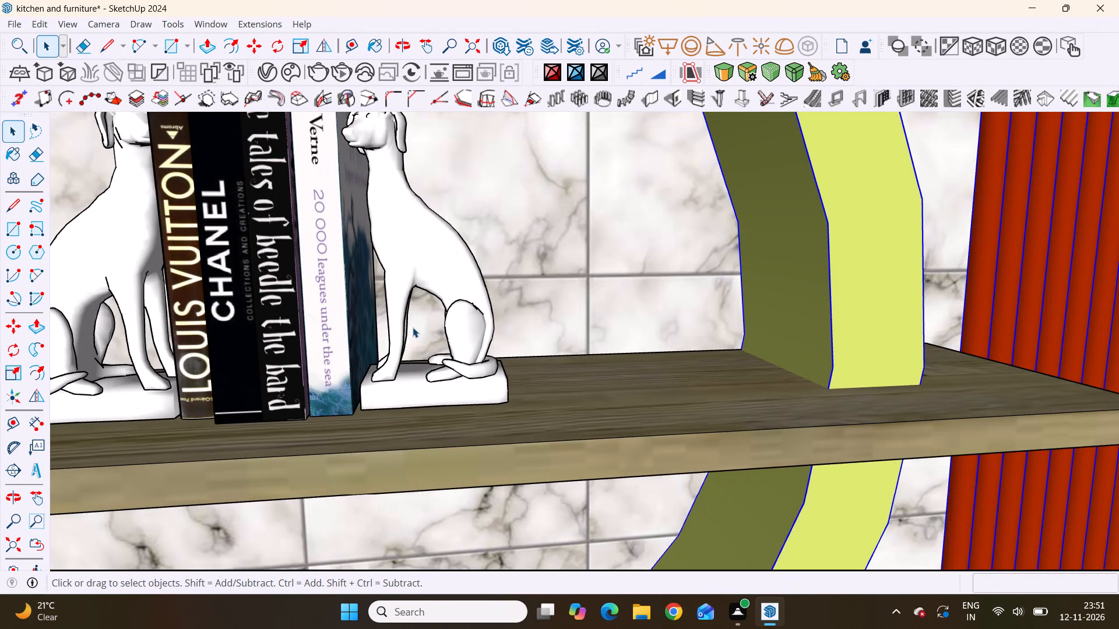
pyautogui.scroll(-6, 420, 330)
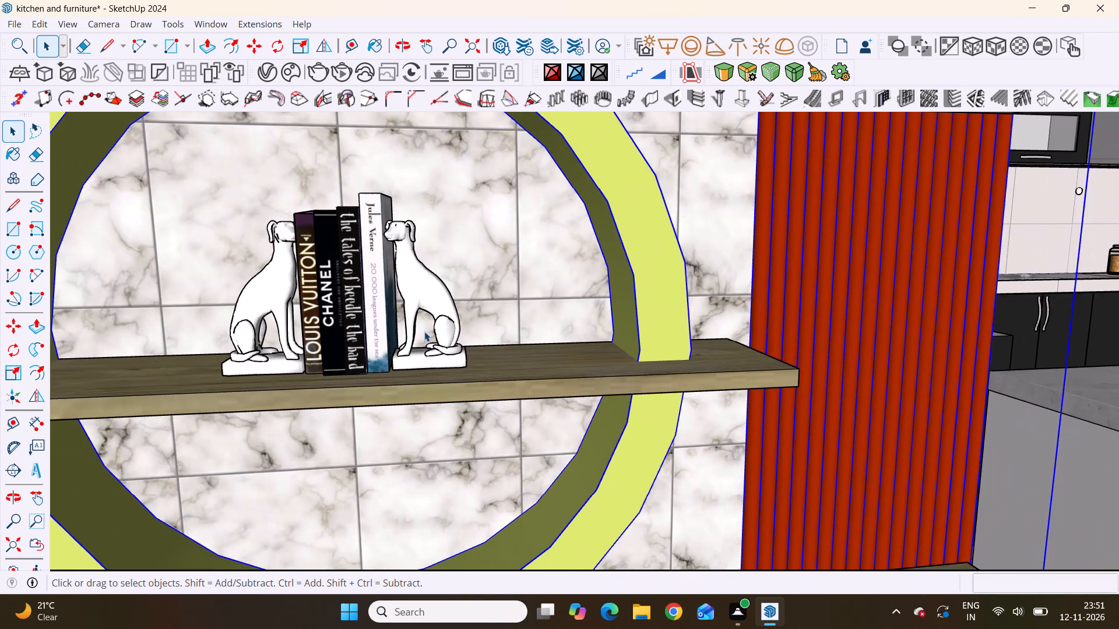
pyautogui.scroll(-15, 424, 331)
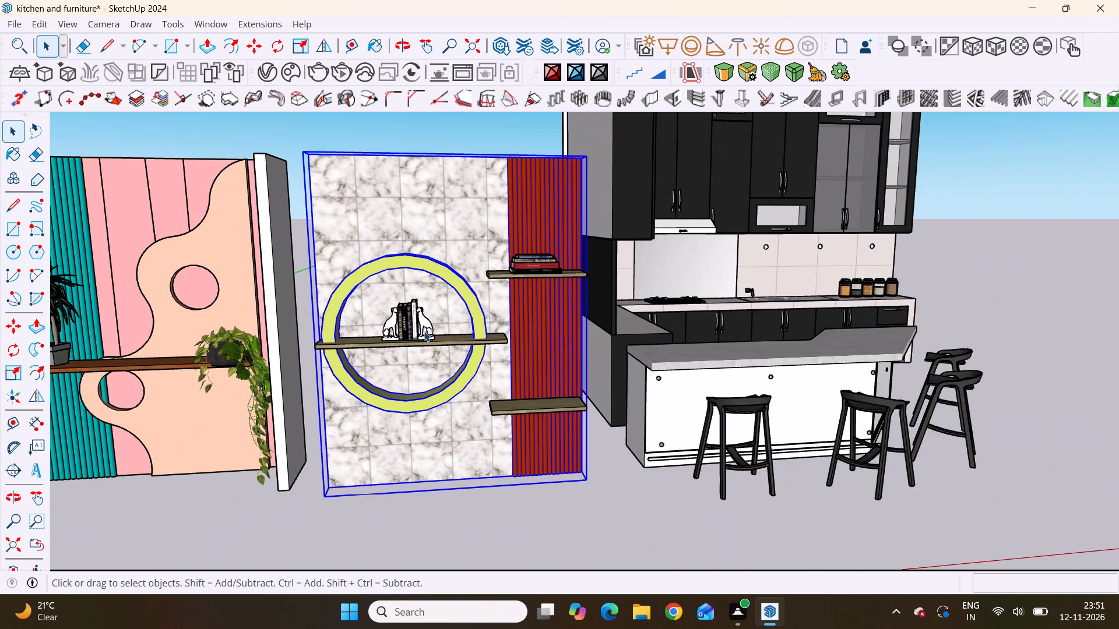
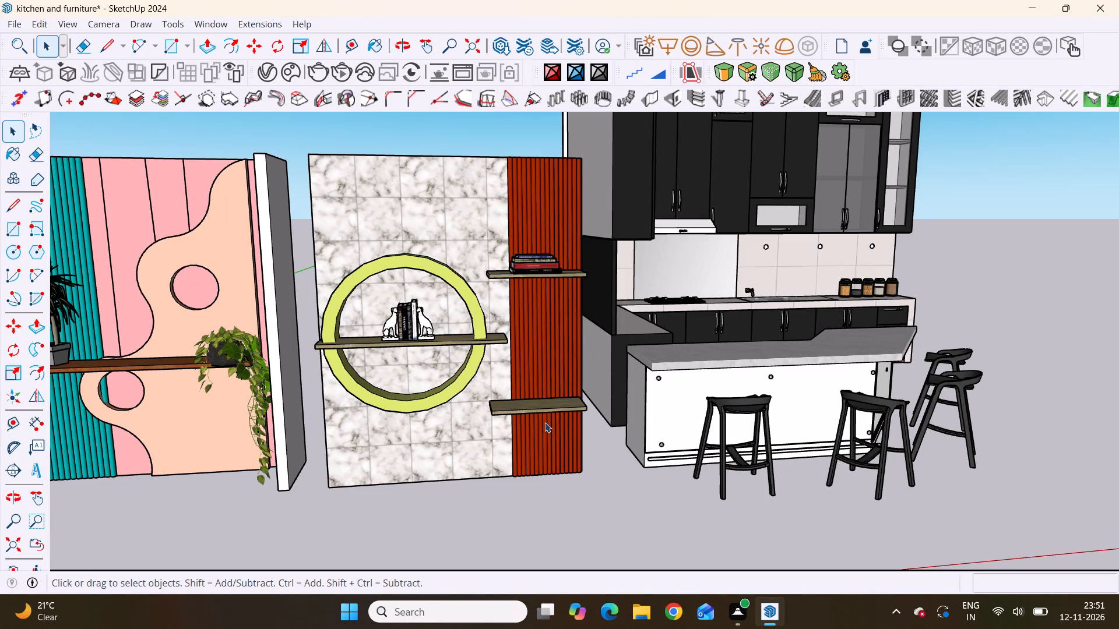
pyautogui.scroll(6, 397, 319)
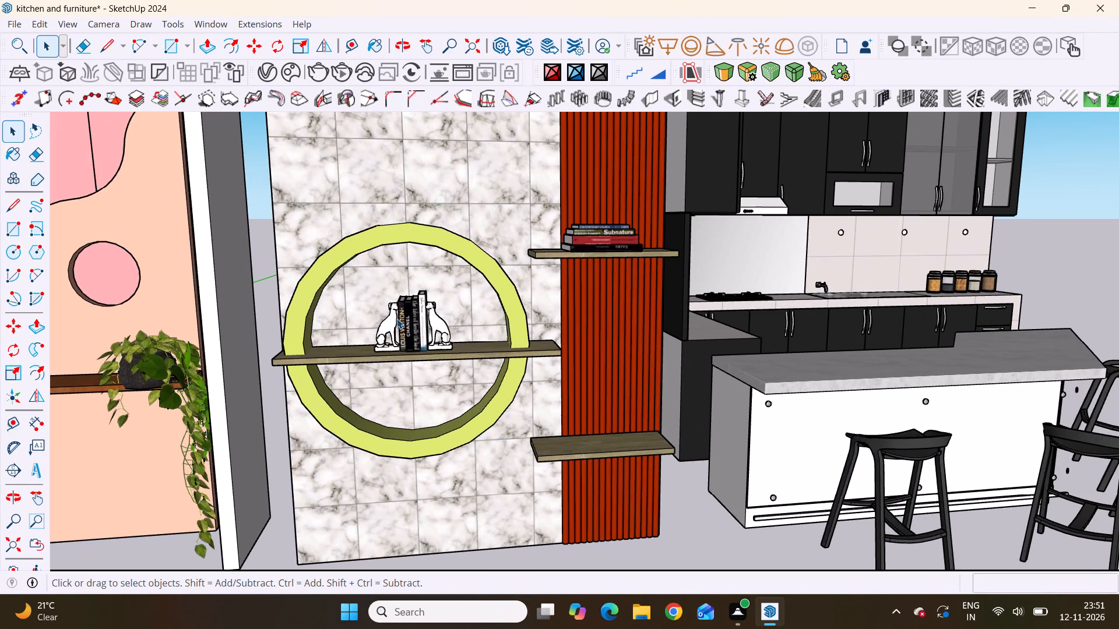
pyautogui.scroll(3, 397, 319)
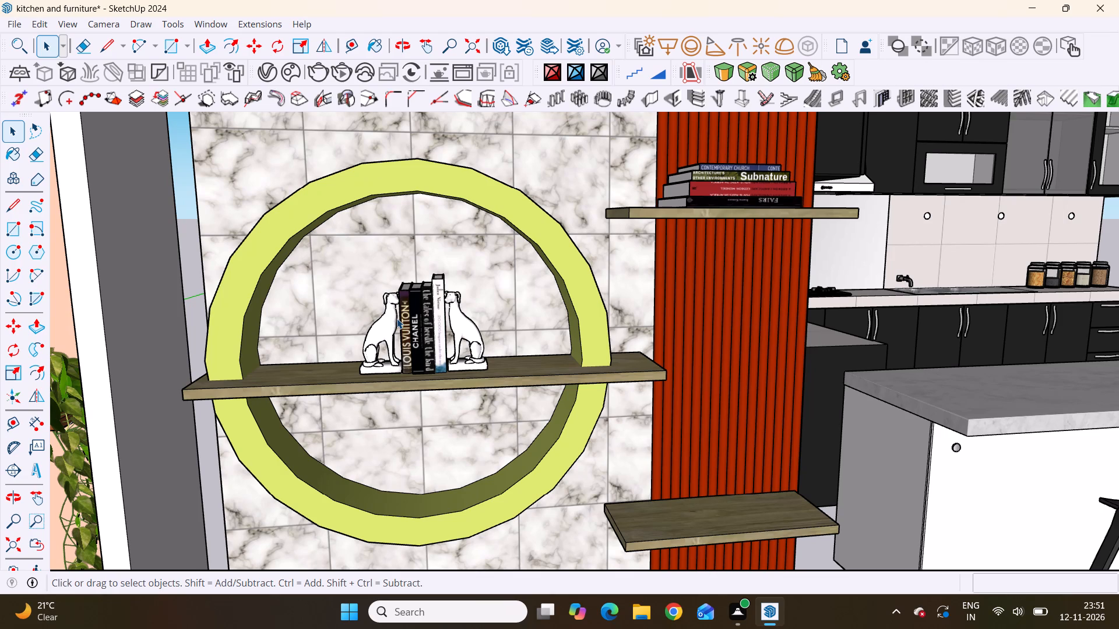
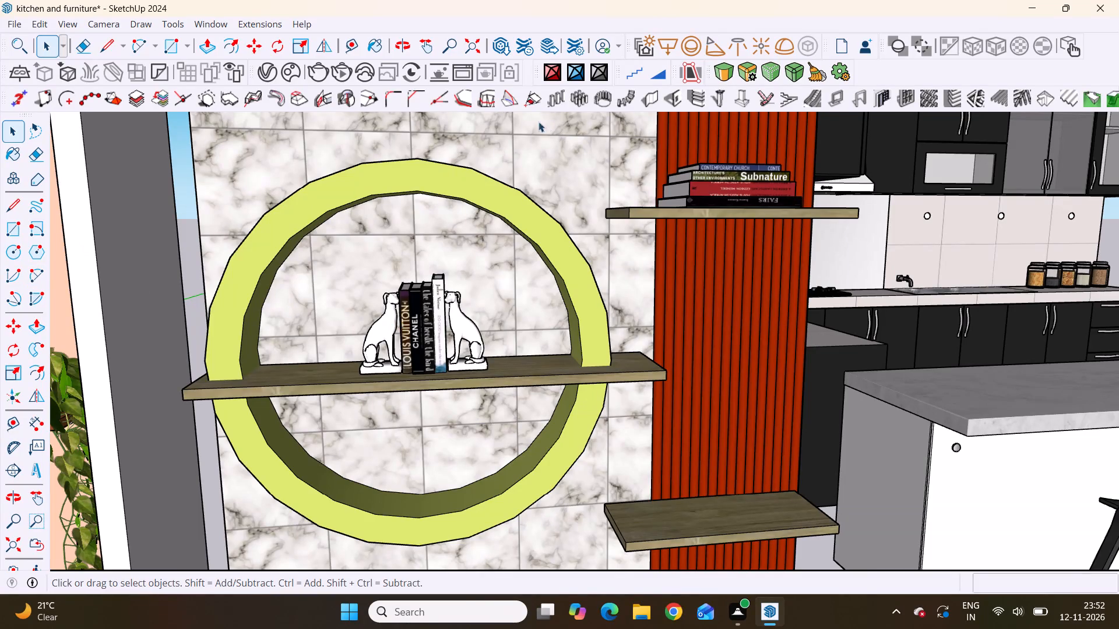
# Search 3D Warehouse for "pot tree" models.
pyautogui.scroll(-9, 363, 317)
pyautogui.scroll(-12, 535, 363)
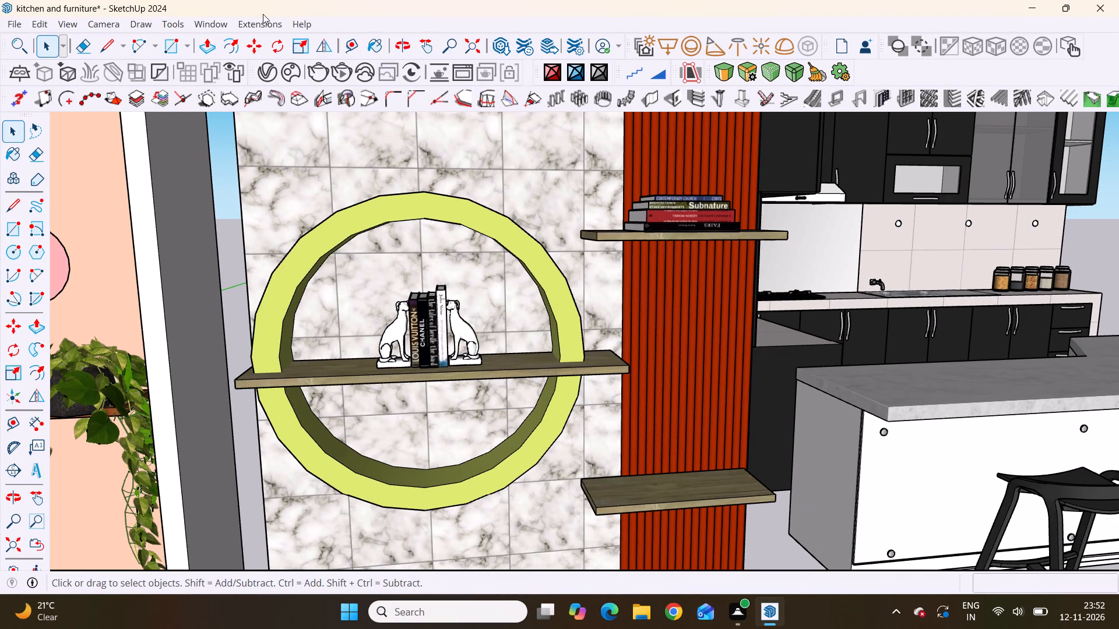
pyautogui.click(200, 20)
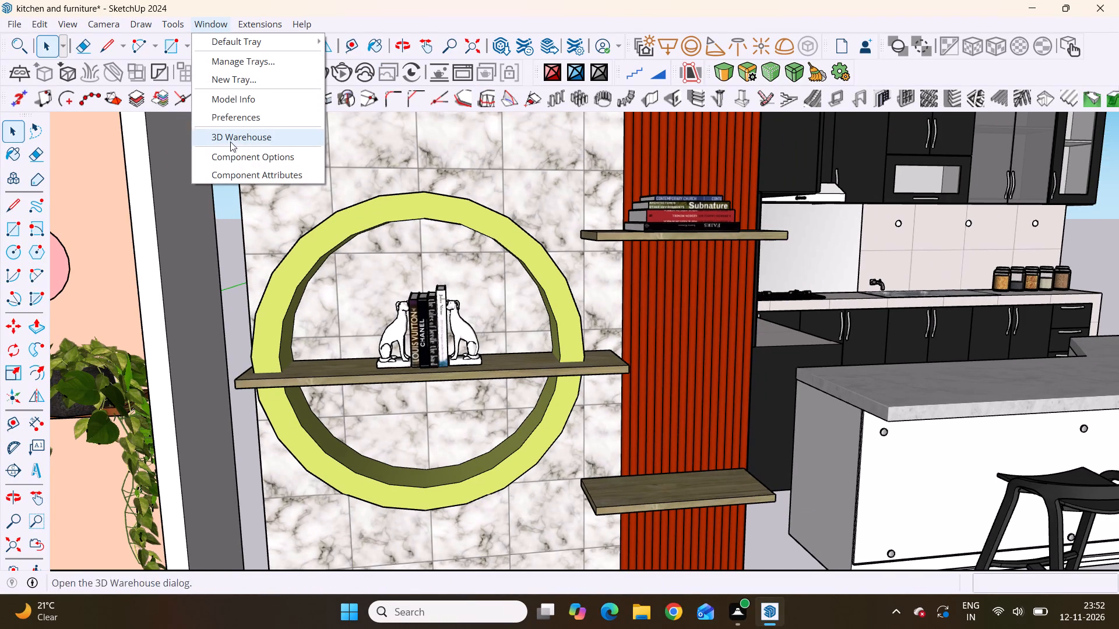
pyautogui.click(234, 137)
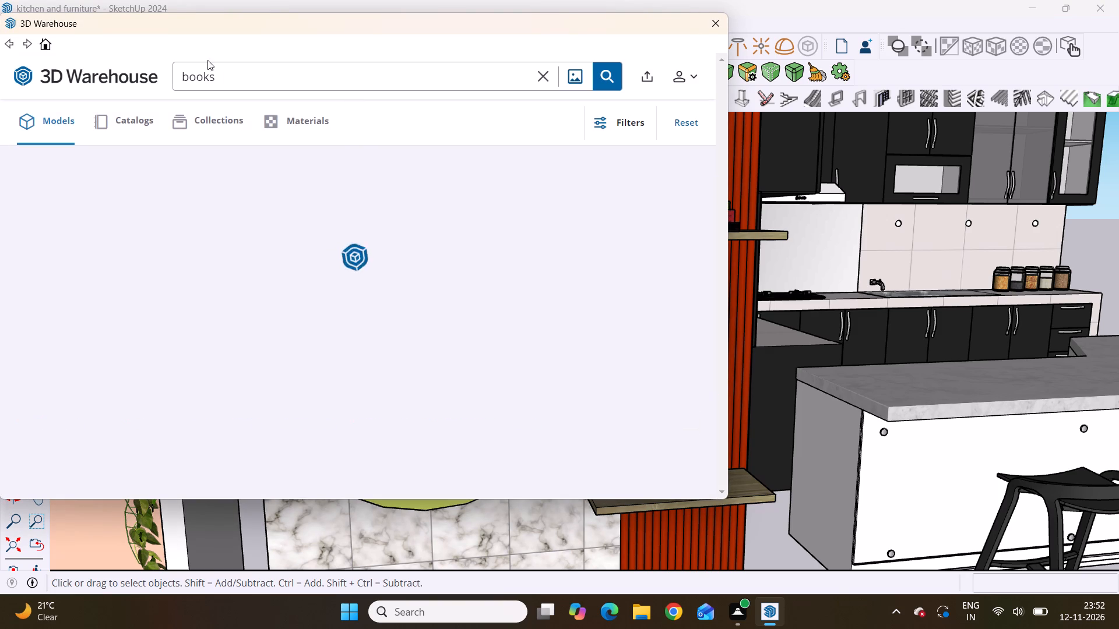
pyautogui.click(233, 74)
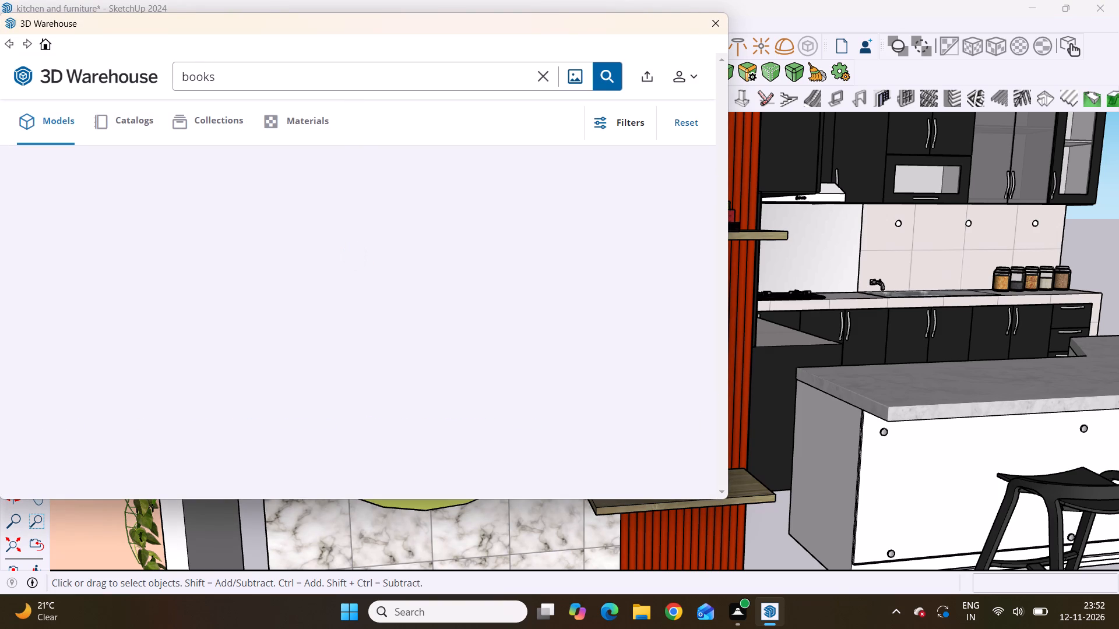
pyautogui.press('BackSpace')
pyautogui.press('BackSpace')
pyautogui.press('BackSpace')
pyautogui.press('BackSpace')
pyautogui.press('BackSpace')
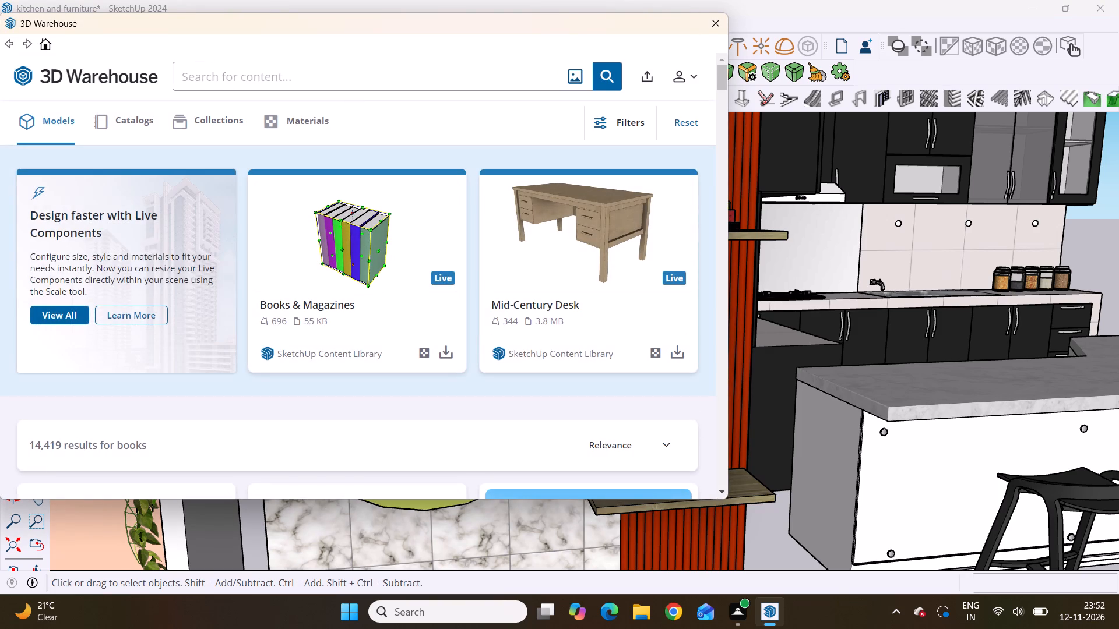
pyautogui.scroll(-1, 233, 76)
pyautogui.write('pot')
pyautogui.press('space')
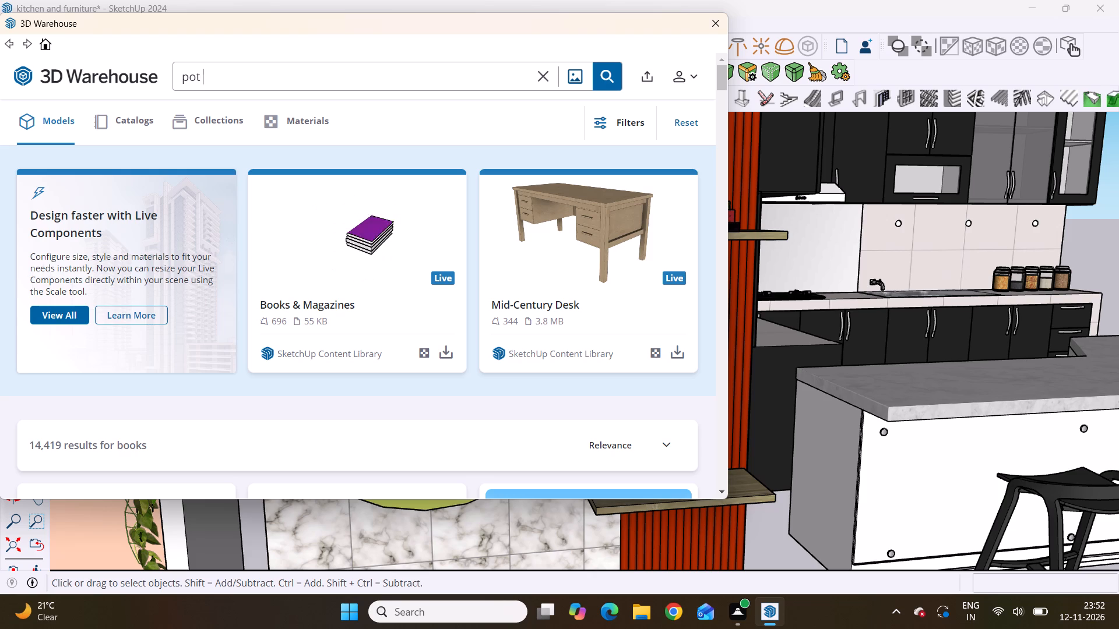
pyautogui.write('tr')
pyautogui.write('ee')
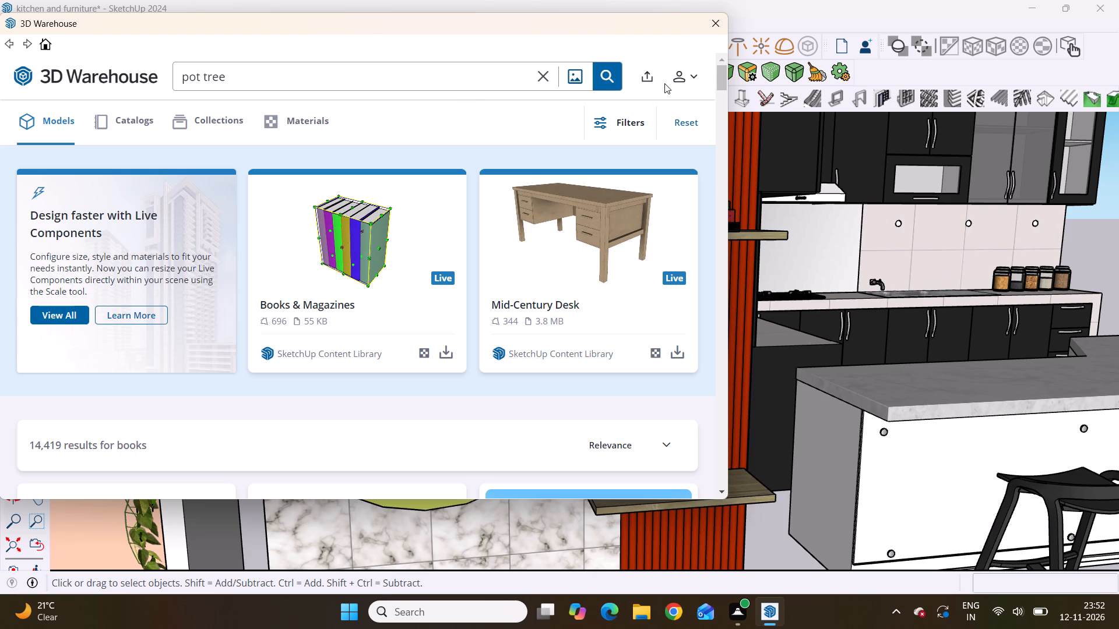
pyautogui.click(613, 80)
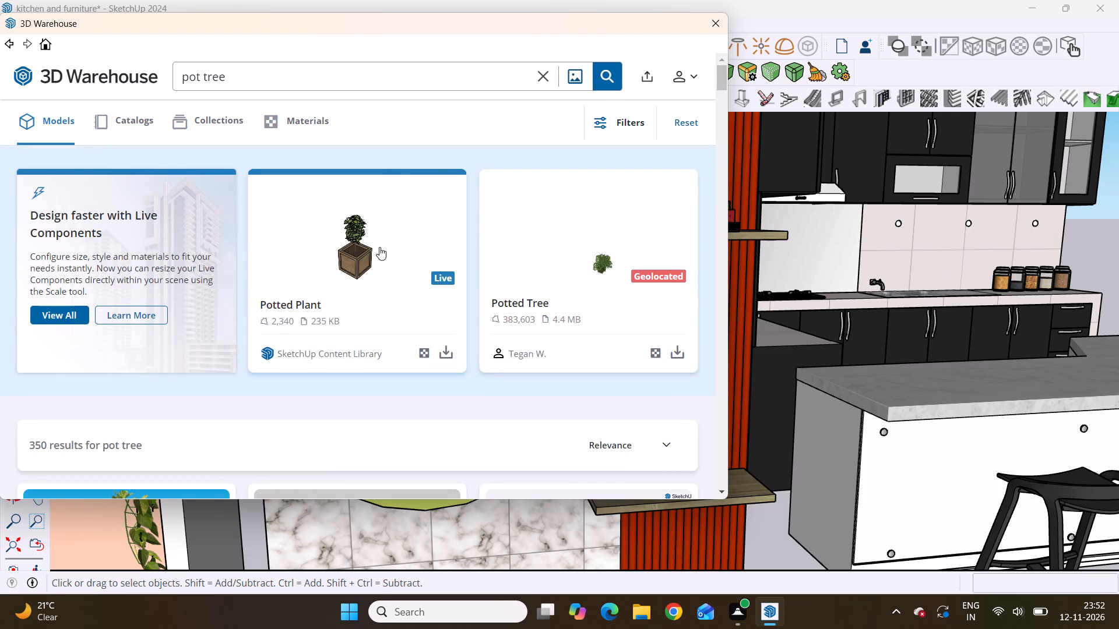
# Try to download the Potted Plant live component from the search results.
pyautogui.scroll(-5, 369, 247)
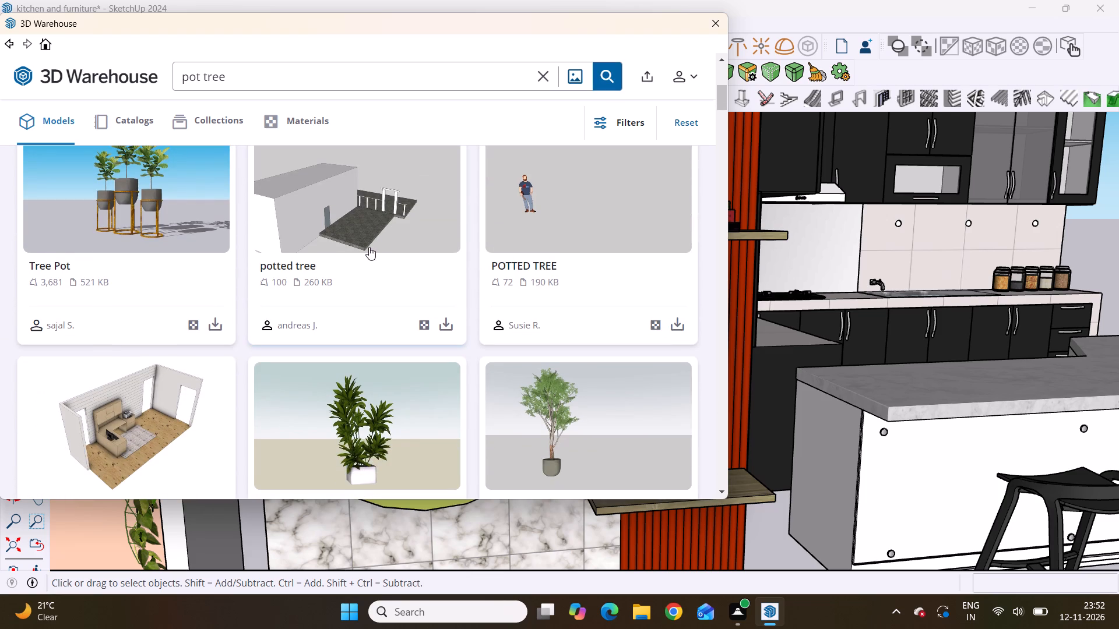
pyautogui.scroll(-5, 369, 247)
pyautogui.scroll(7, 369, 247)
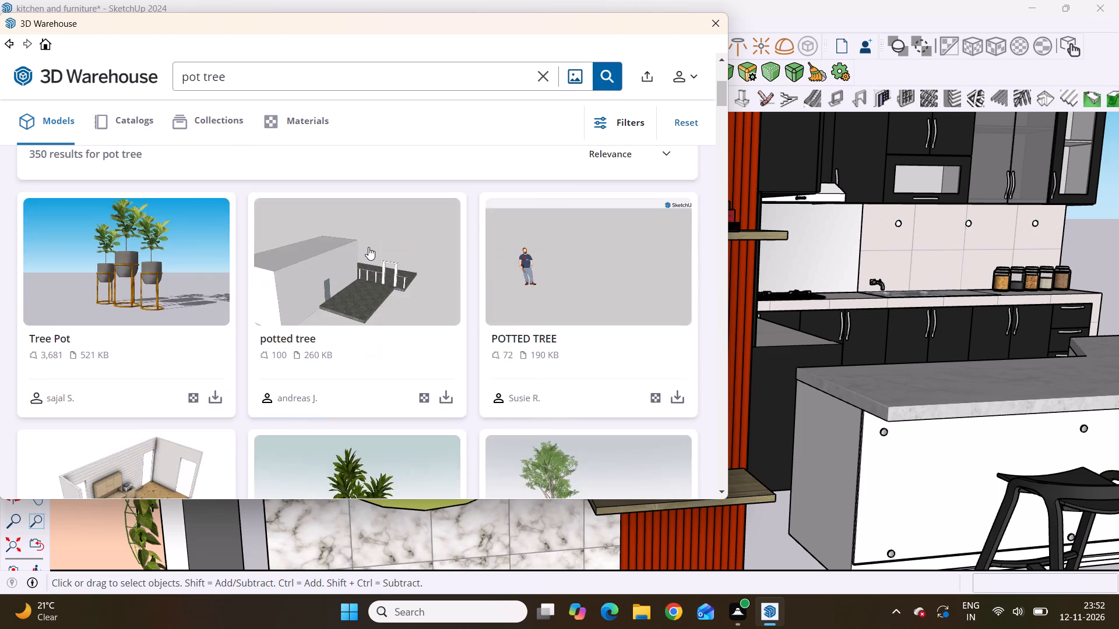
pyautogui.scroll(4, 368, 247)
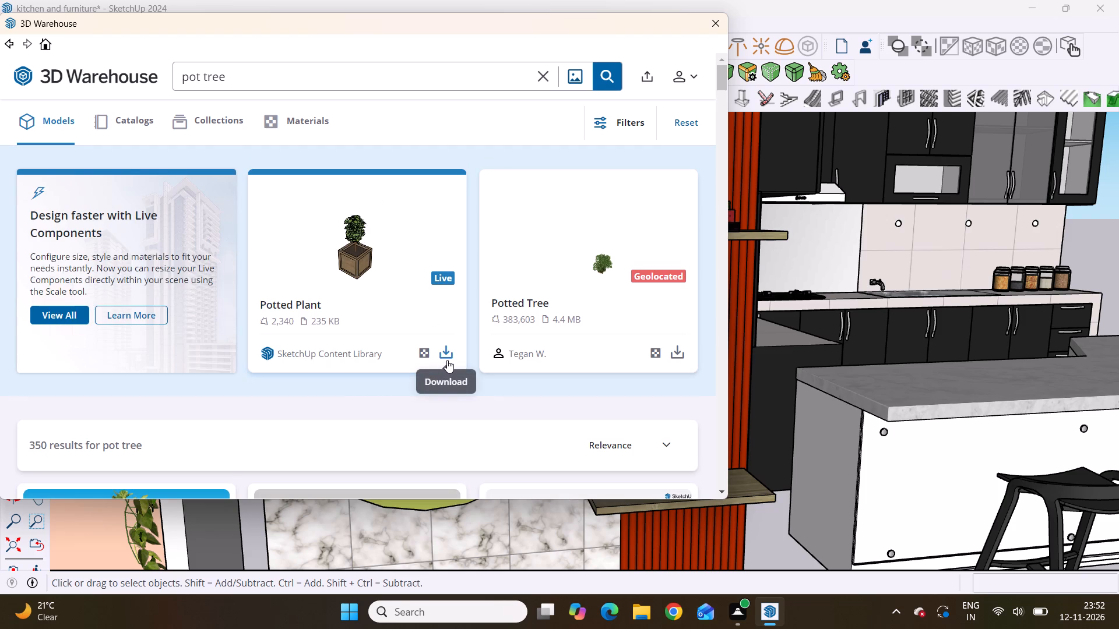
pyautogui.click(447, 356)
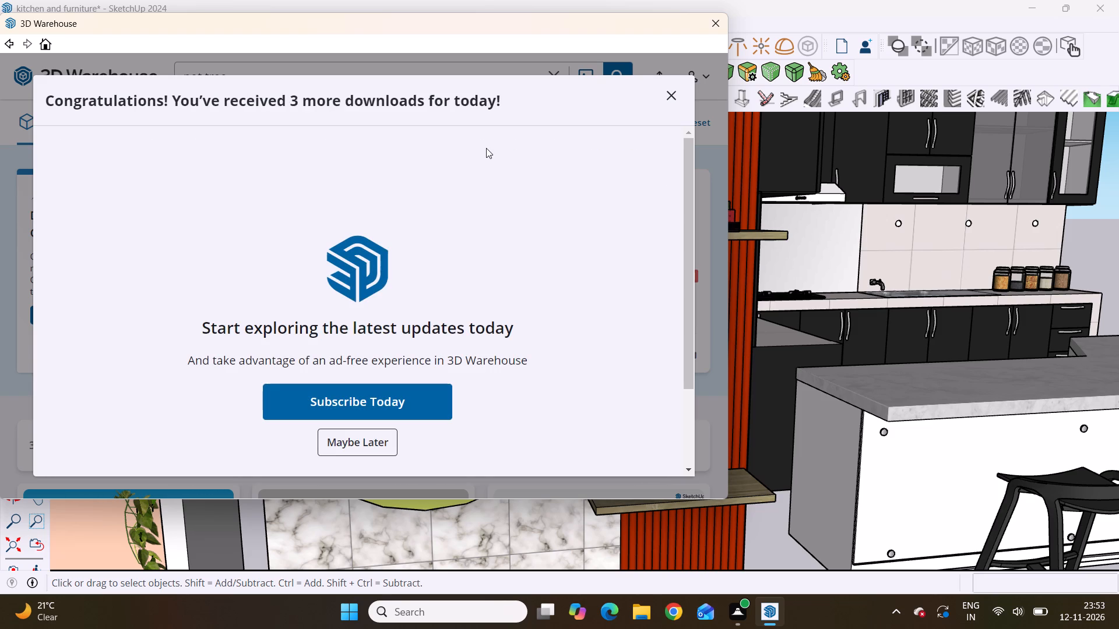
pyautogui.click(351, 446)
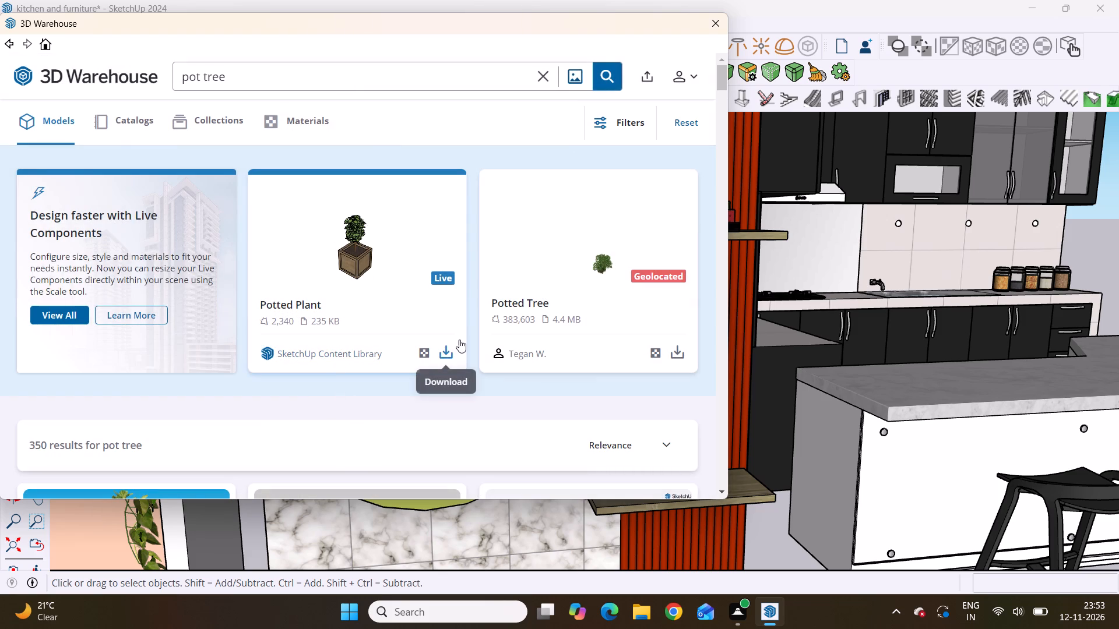
# Browse the pot tree search results for a potted plant suited to the shelves.
pyautogui.scroll(-6, 441, 352)
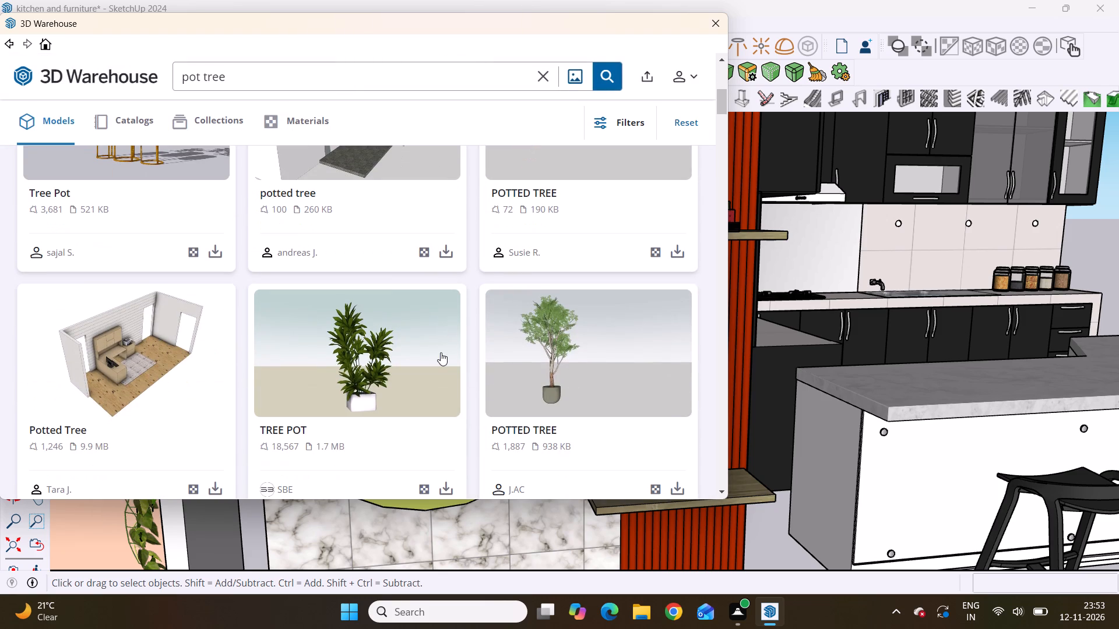
pyautogui.scroll(-9, 441, 352)
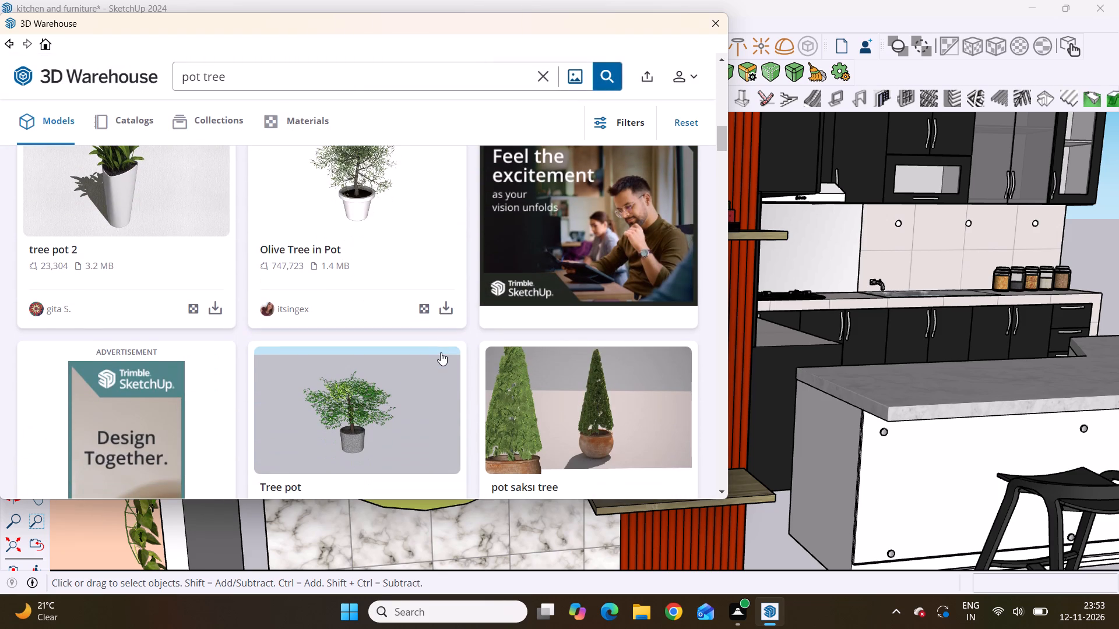
pyautogui.scroll(-7, 441, 352)
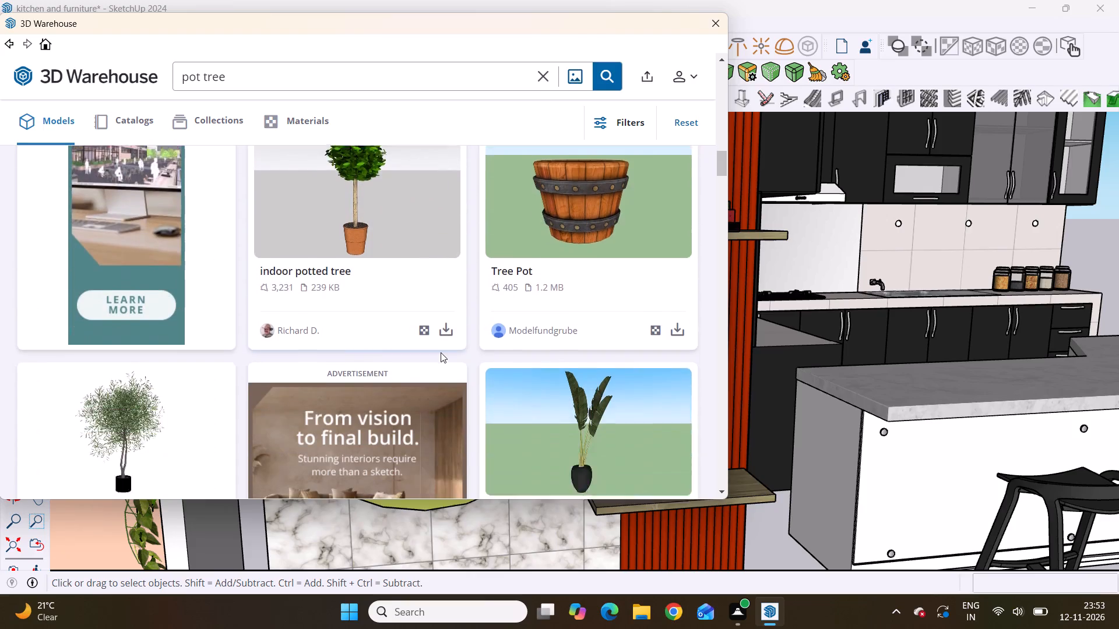
pyautogui.scroll(-3, 441, 352)
pyautogui.scroll(3, 441, 352)
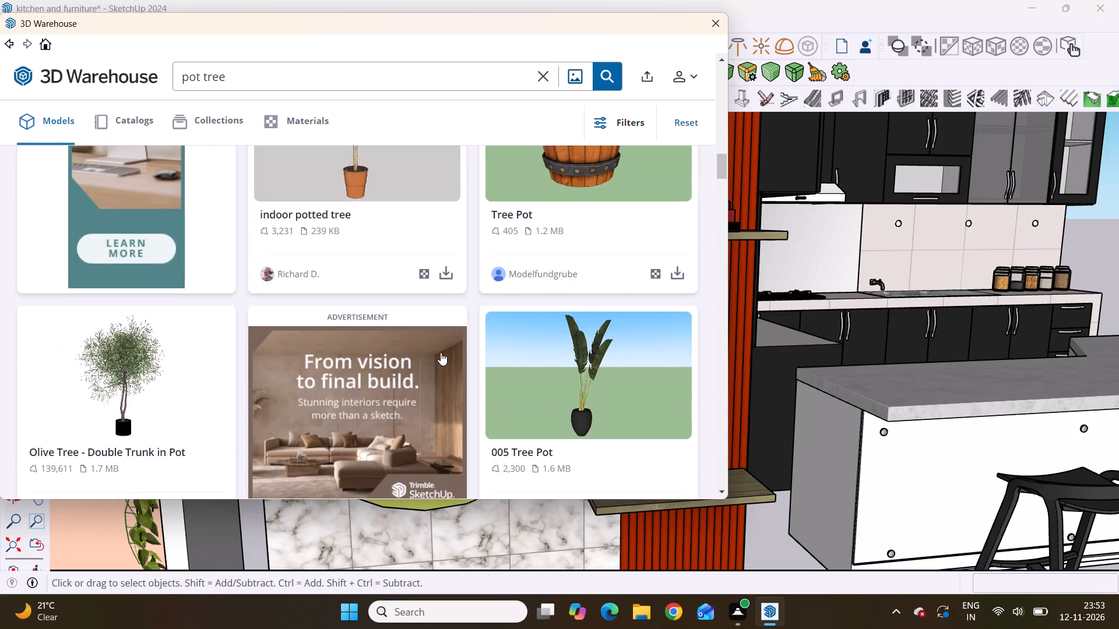
pyautogui.scroll(-11, 441, 352)
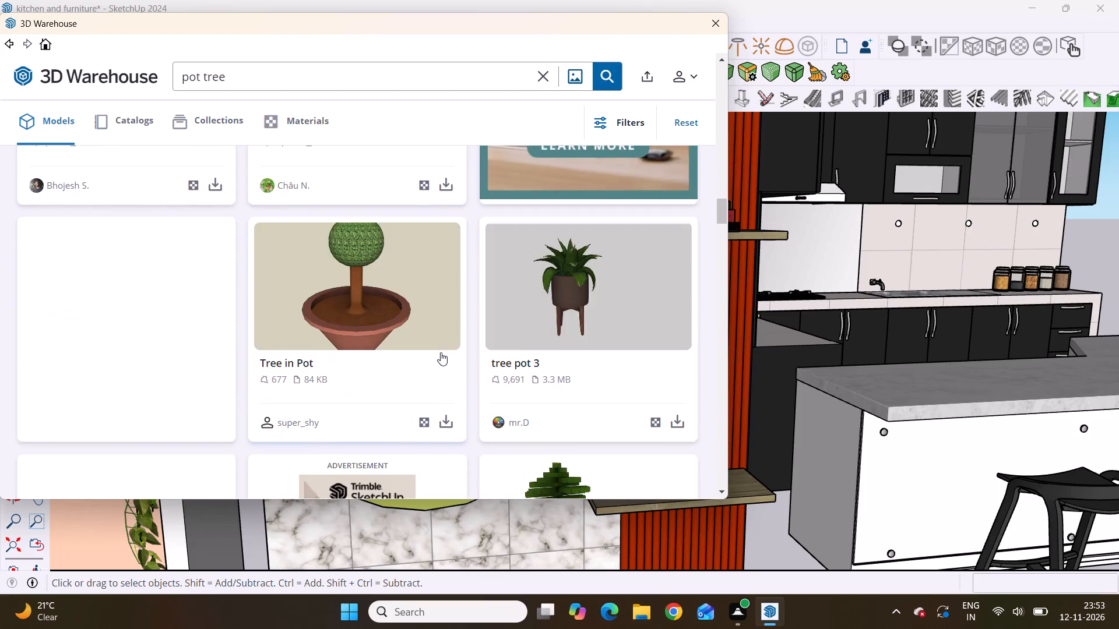
pyautogui.scroll(-5, 441, 352)
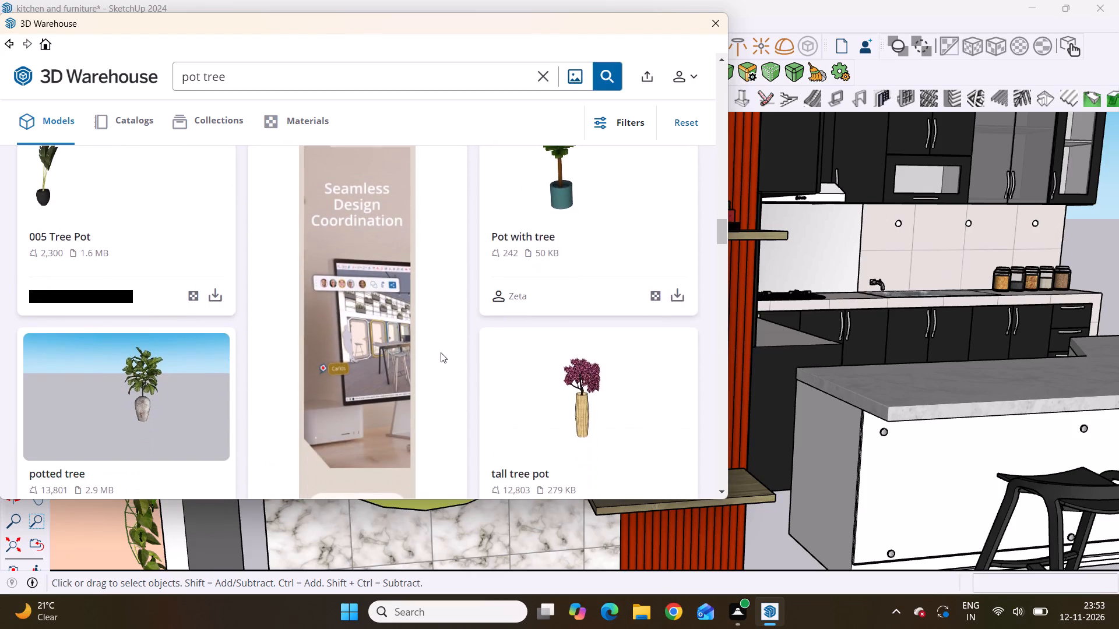
pyautogui.scroll(-9, 441, 352)
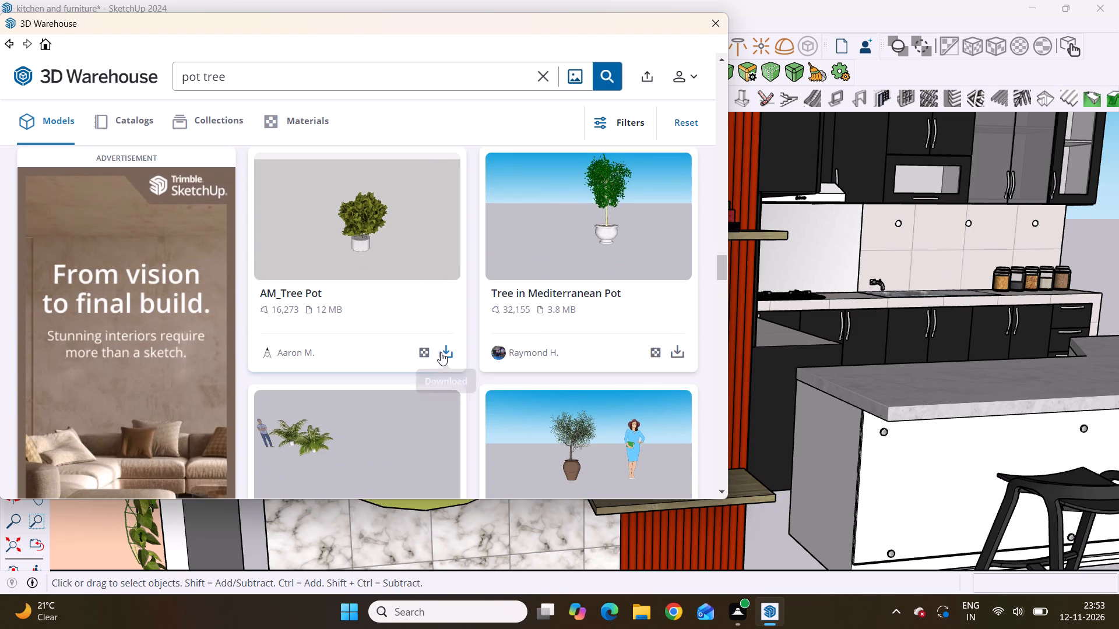
pyautogui.scroll(-1, 441, 352)
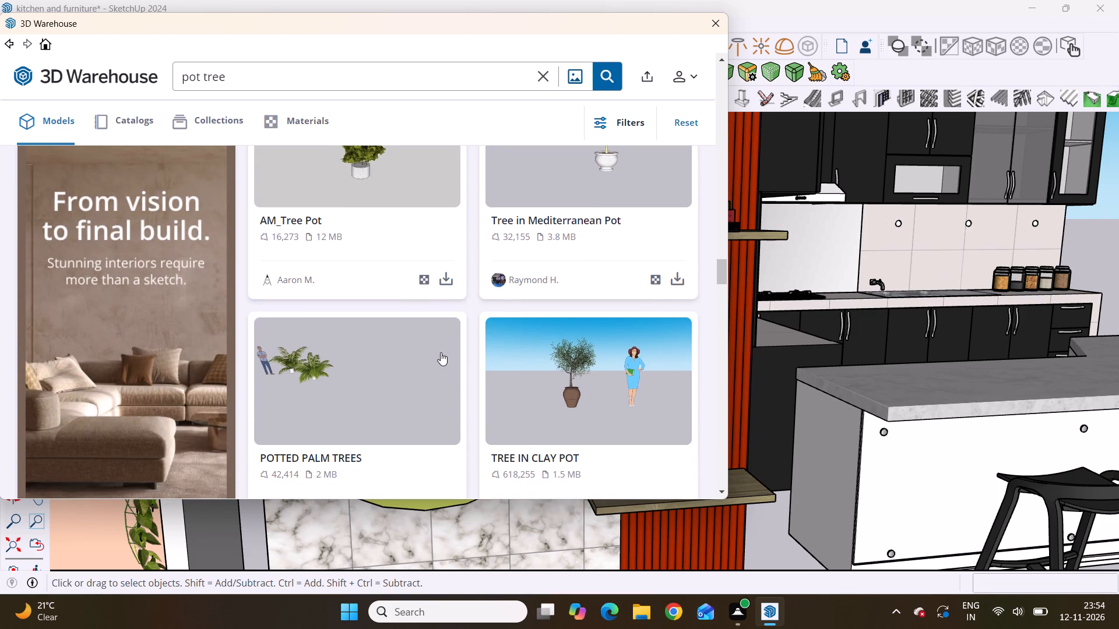
pyautogui.scroll(1, 441, 352)
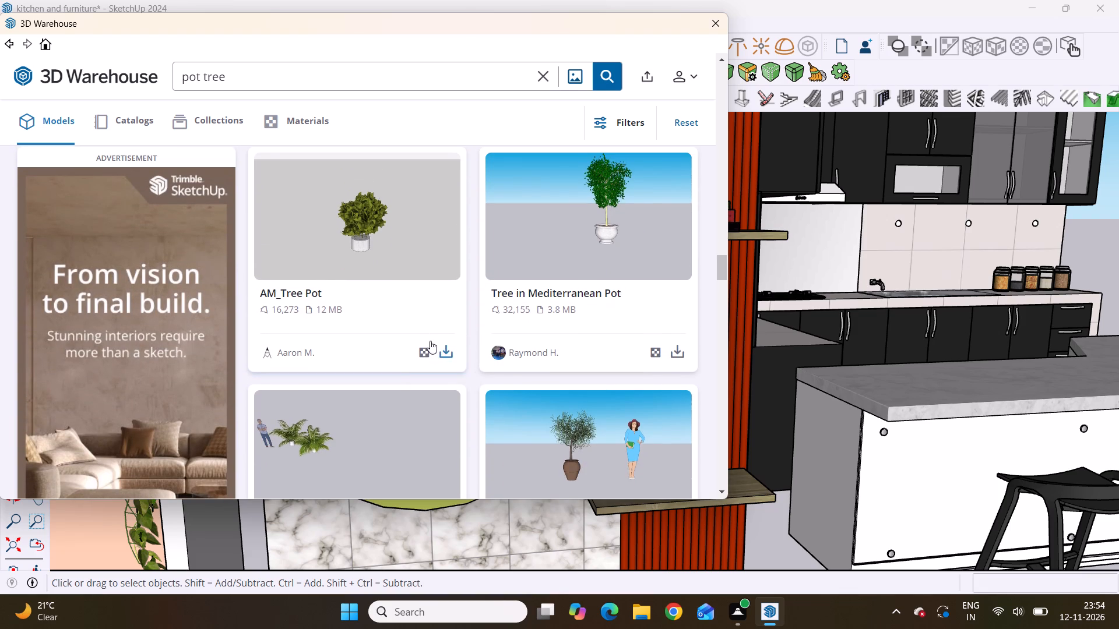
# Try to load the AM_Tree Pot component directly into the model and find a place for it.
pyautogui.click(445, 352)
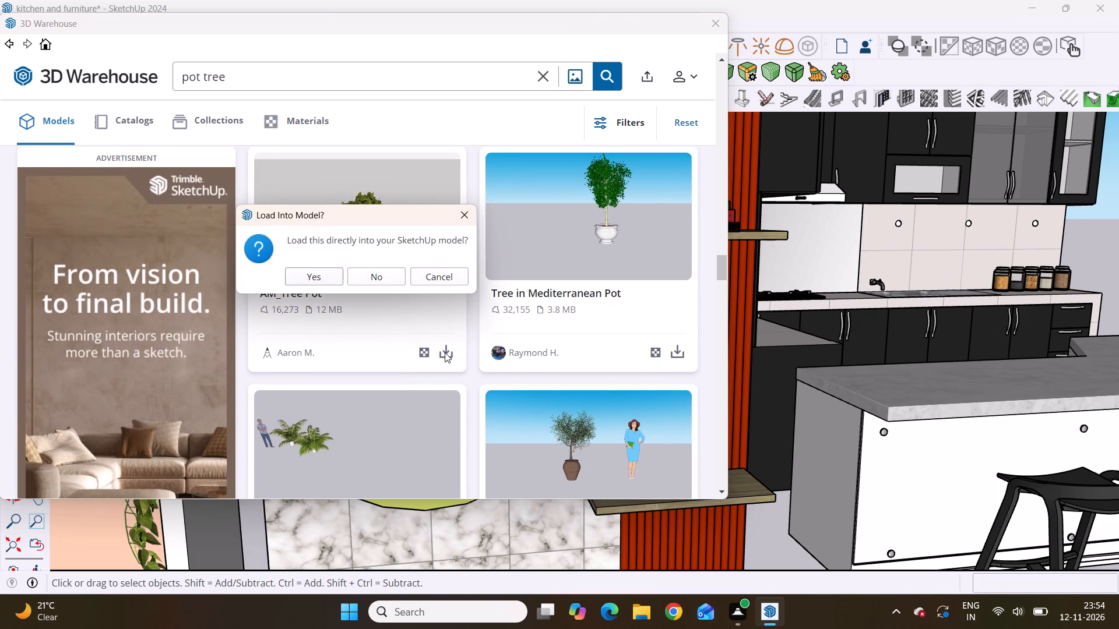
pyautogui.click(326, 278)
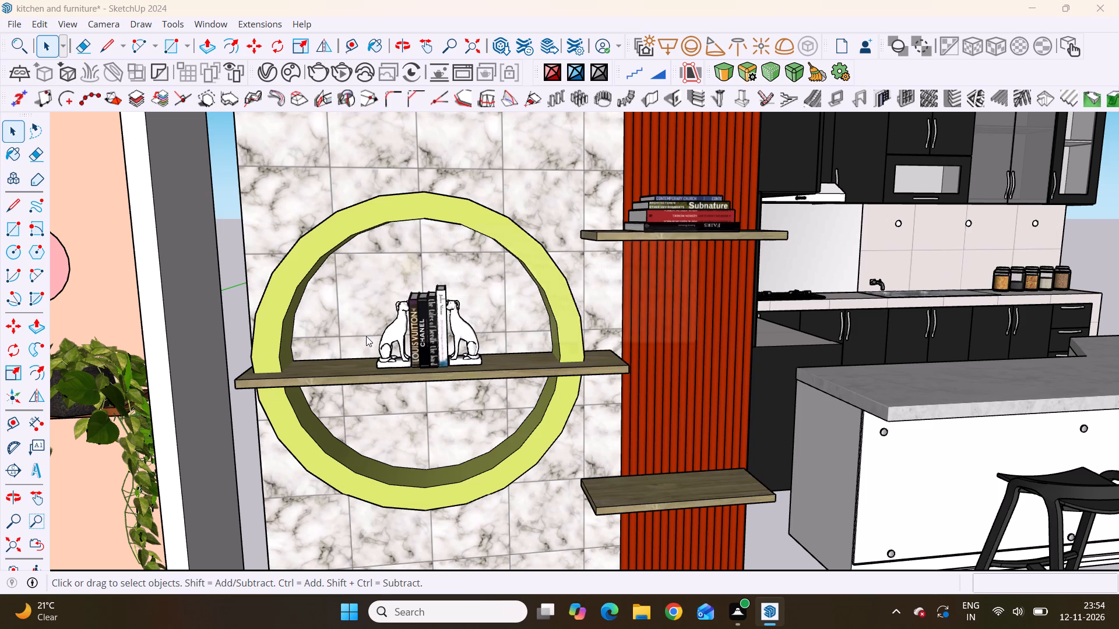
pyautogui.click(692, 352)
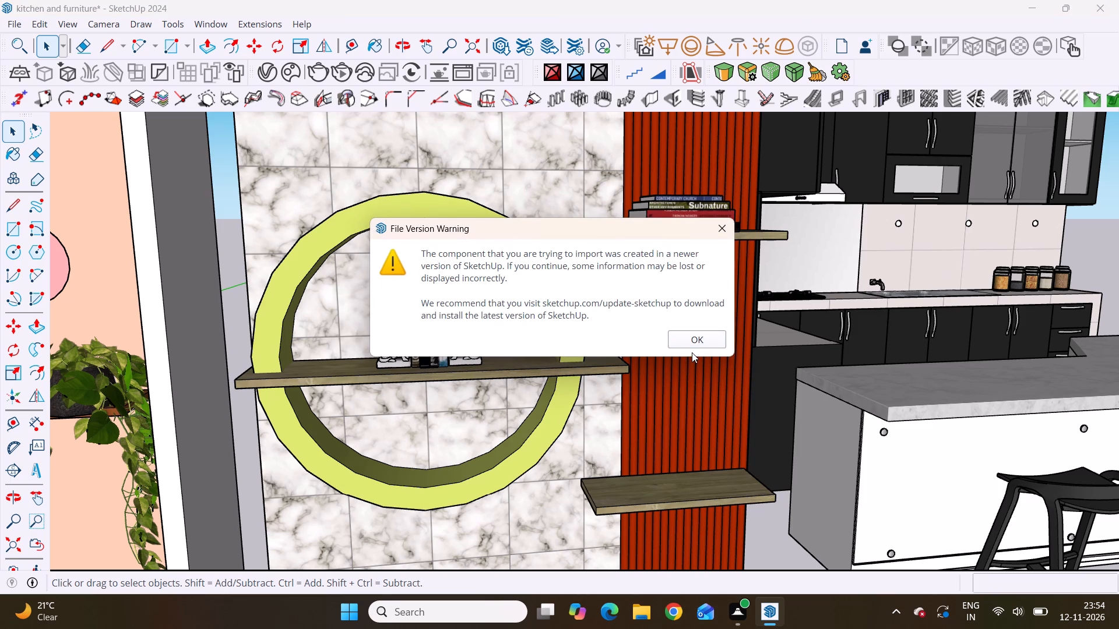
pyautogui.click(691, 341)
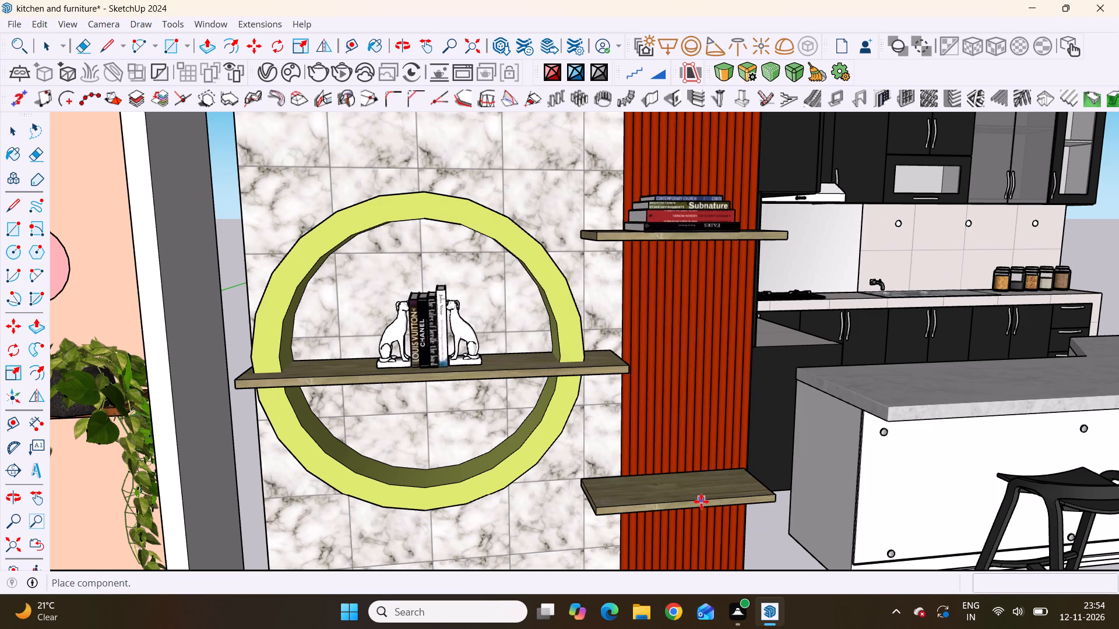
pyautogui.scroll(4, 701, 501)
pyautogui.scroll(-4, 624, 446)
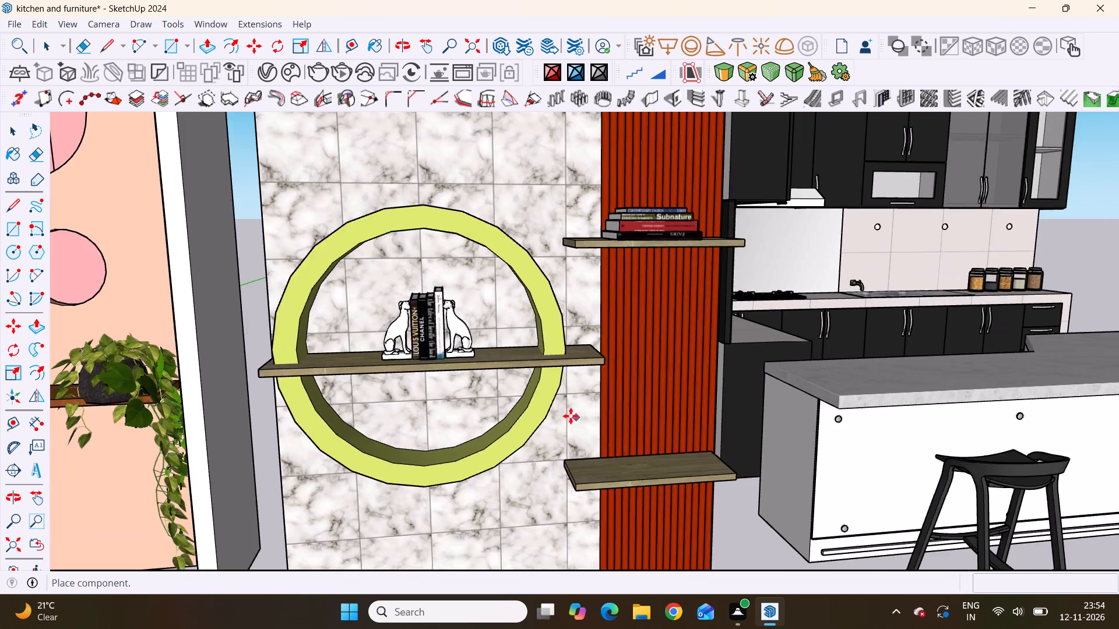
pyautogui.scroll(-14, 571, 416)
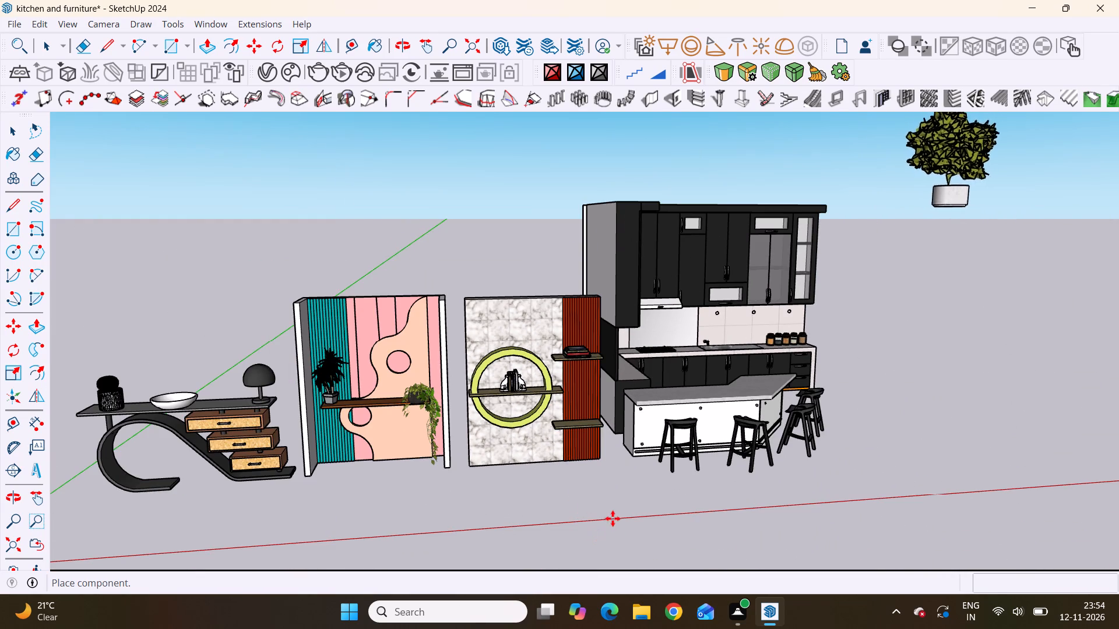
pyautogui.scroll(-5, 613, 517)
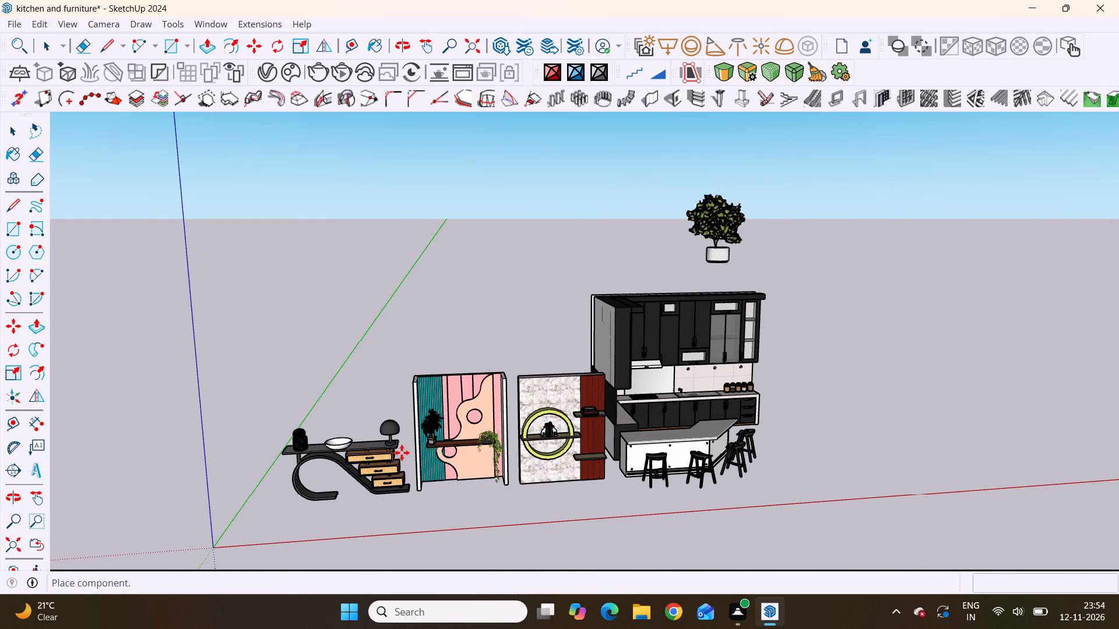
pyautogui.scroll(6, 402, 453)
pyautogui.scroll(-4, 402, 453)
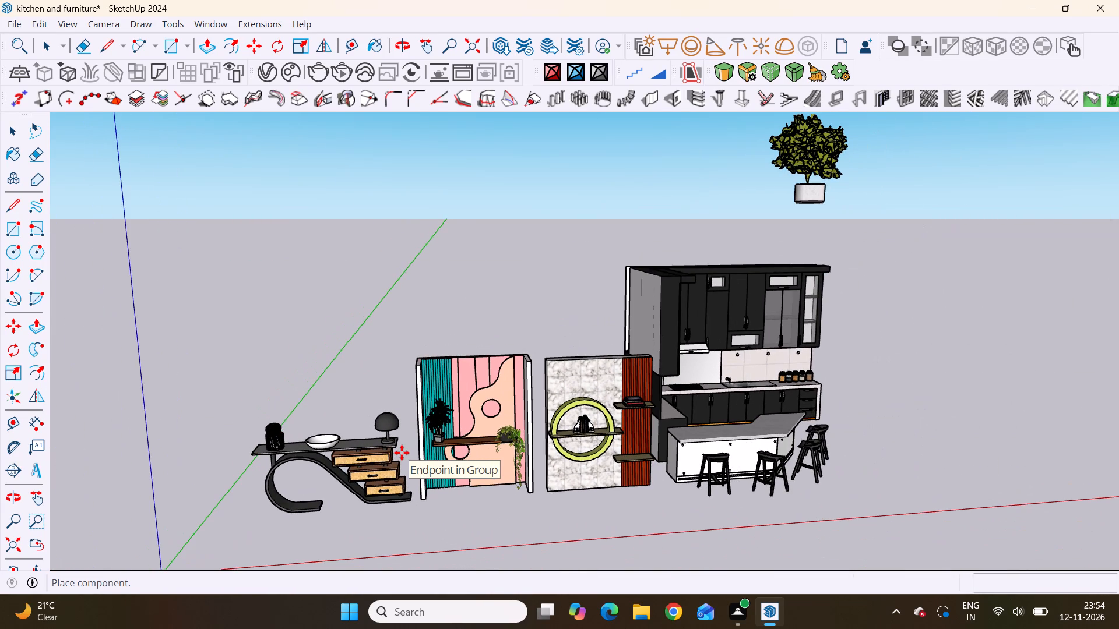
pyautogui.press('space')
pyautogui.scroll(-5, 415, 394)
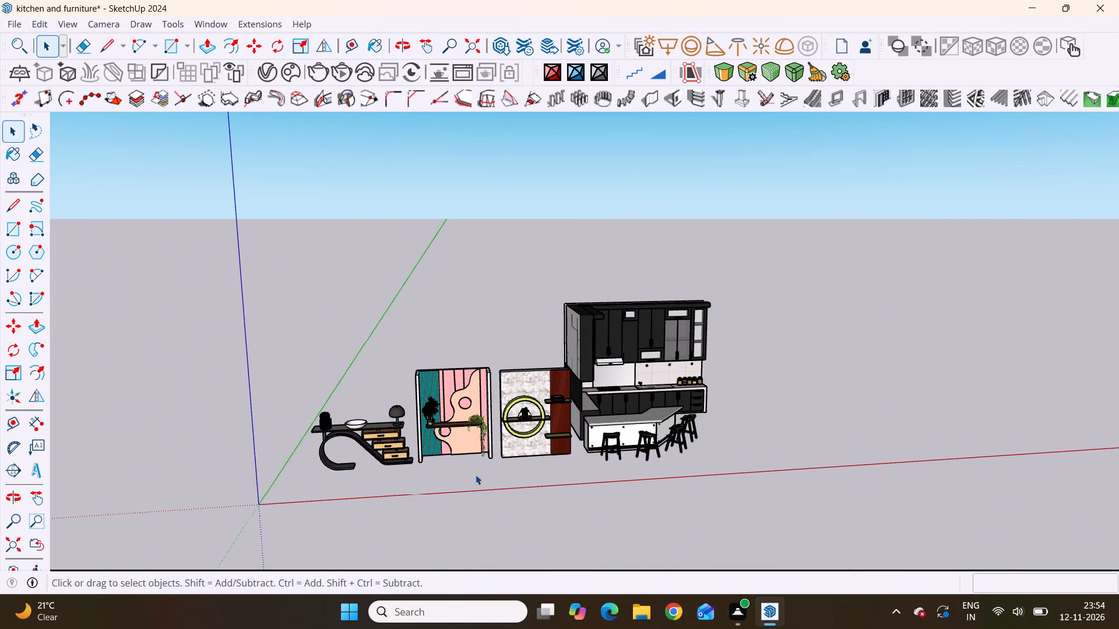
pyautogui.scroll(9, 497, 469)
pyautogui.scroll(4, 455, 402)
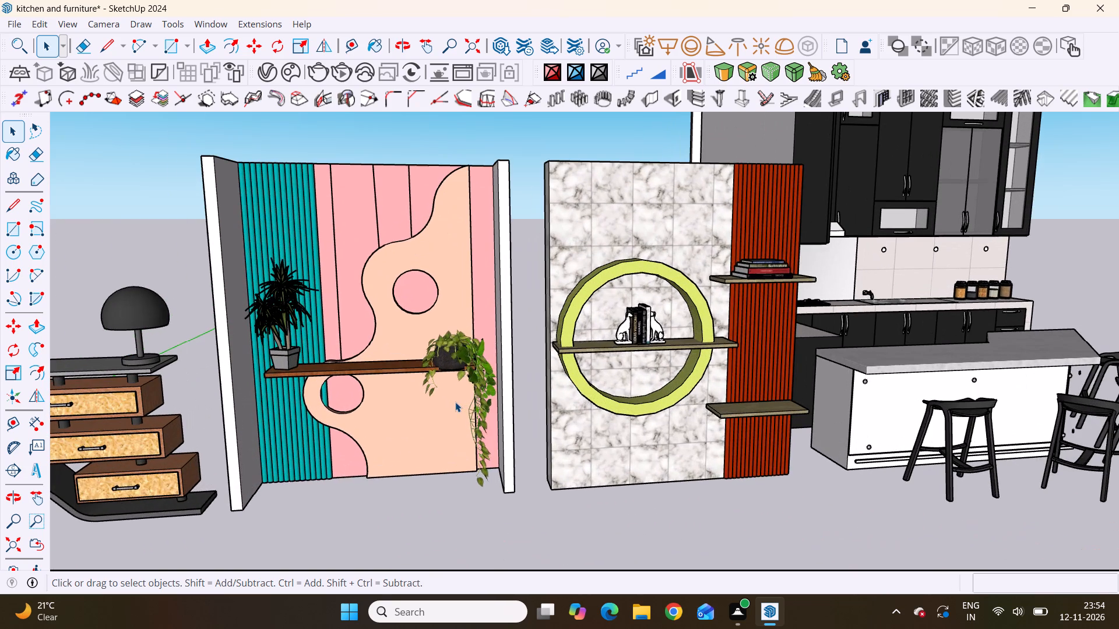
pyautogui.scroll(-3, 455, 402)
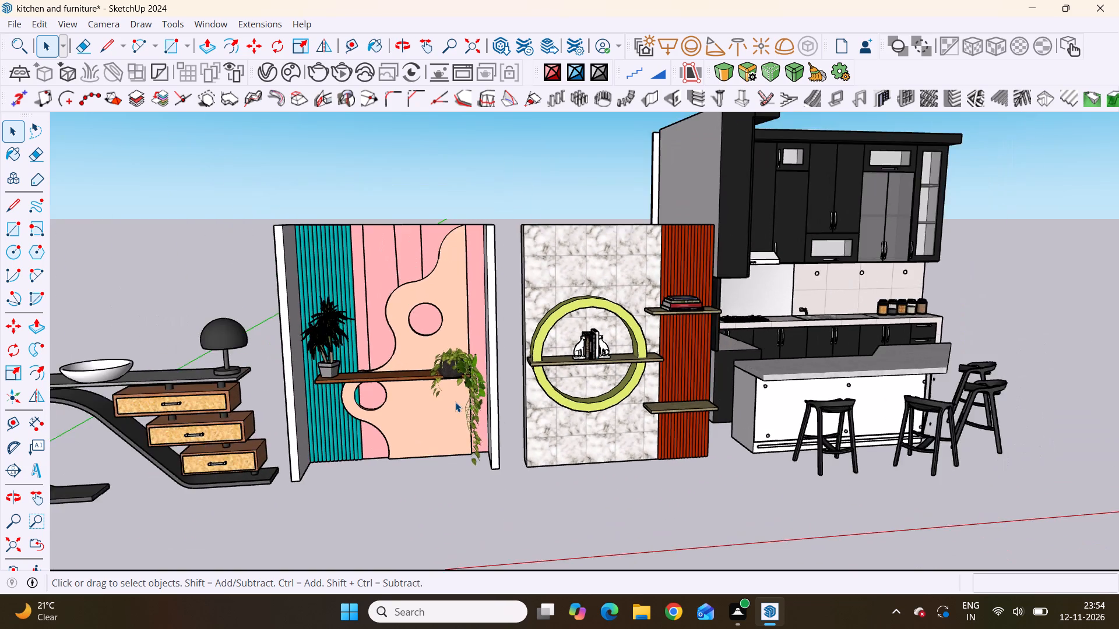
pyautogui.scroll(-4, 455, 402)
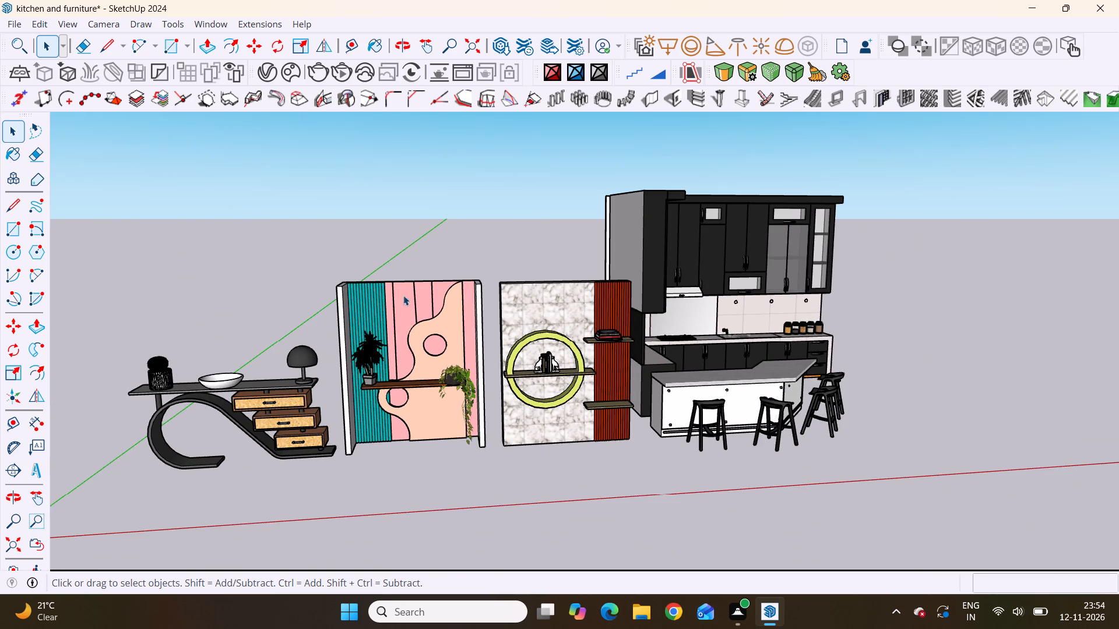
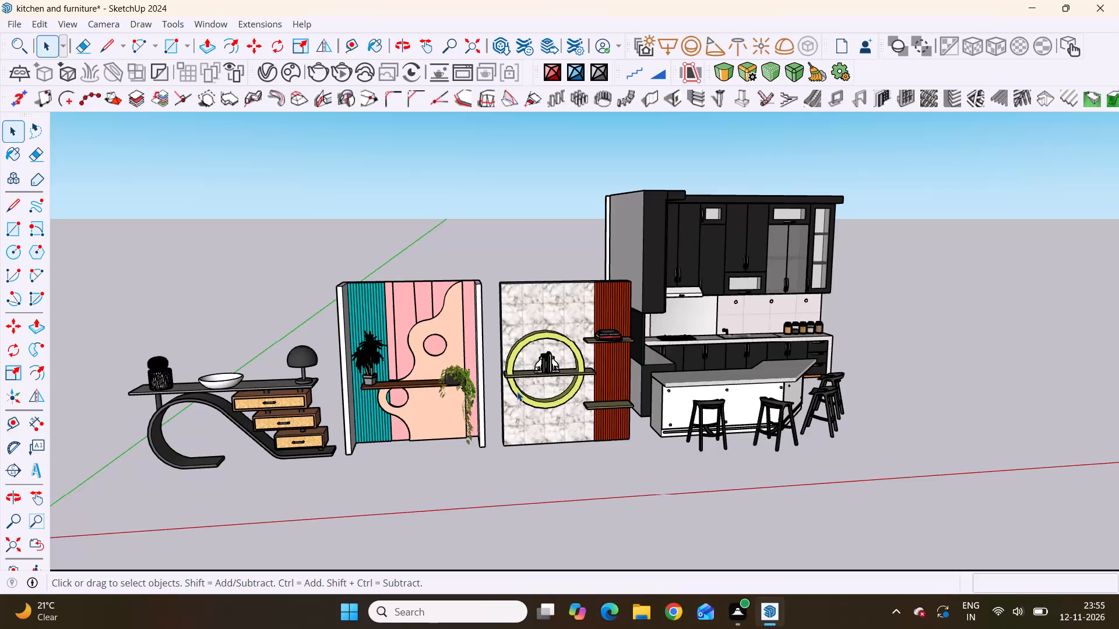
# Examine the marble accent wall and its shelves for a spot that suits a potted plant.
pyautogui.scroll(-19, 517, 391)
pyautogui.scroll(-4, 680, 410)
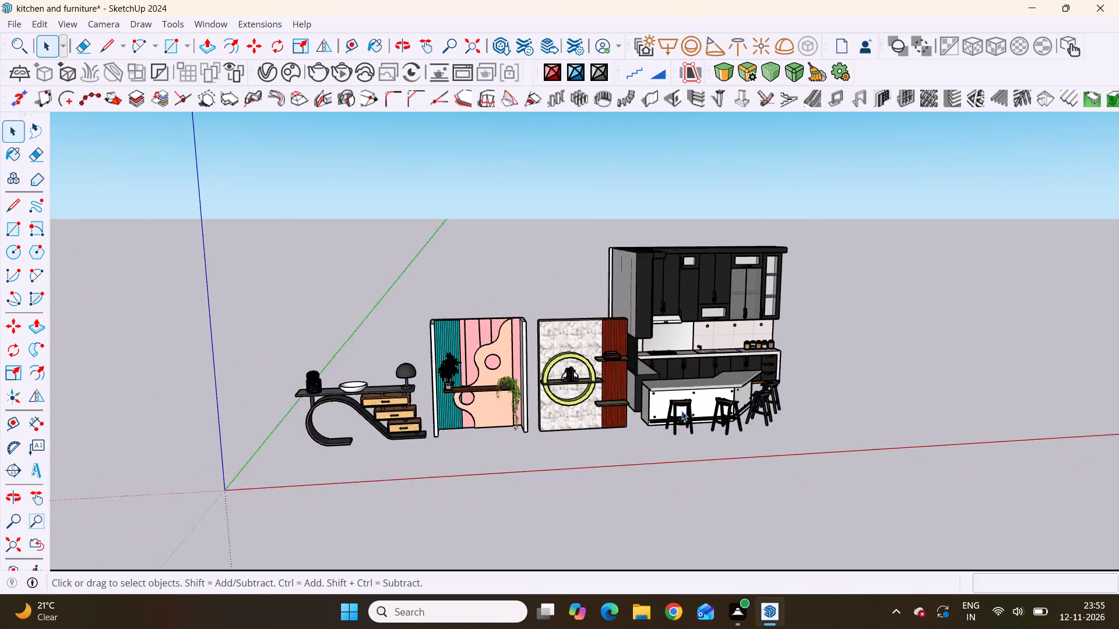
pyautogui.moveTo(684, 410); pyautogui.dragTo(566, 397, button='middle')
pyautogui.scroll(1, 515, 421)
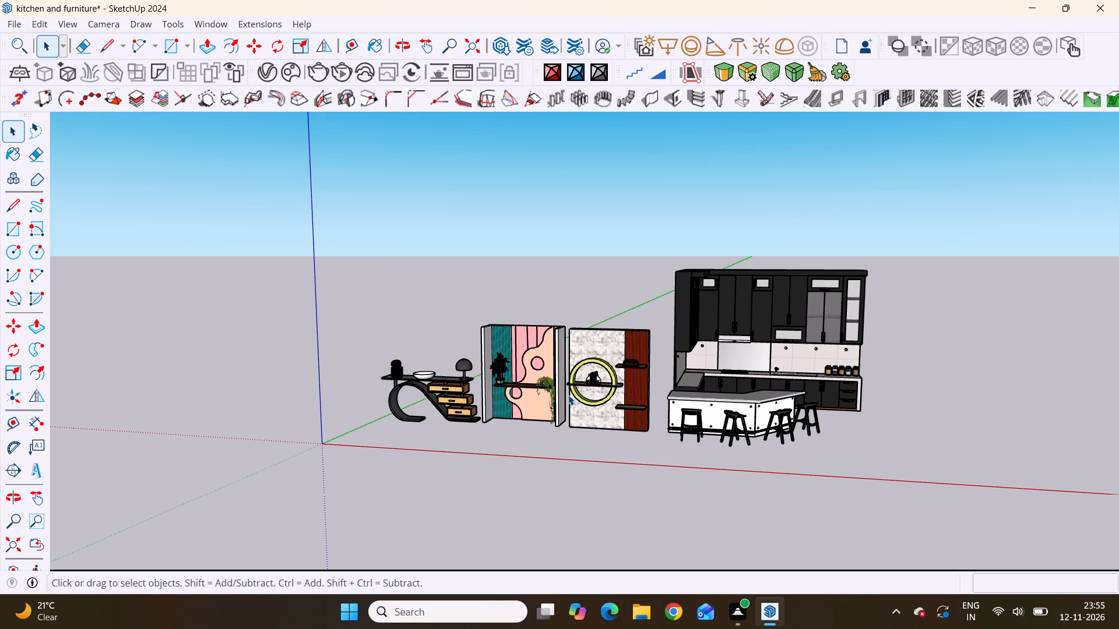
pyautogui.scroll(-3, 593, 412)
pyautogui.moveTo(621, 424); pyautogui.dragTo(702, 425, button='middle')
pyautogui.scroll(1, 706, 426)
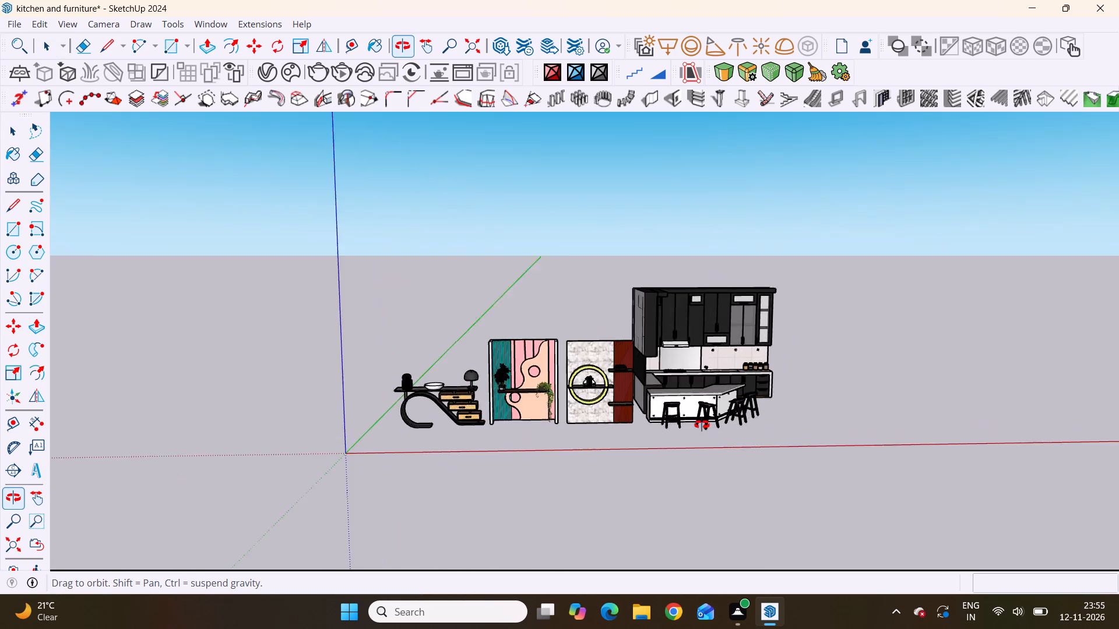
pyautogui.moveTo(702, 425); pyautogui.dragTo(699, 424, button='middle')
pyautogui.scroll(11, 699, 424)
pyautogui.scroll(1, 615, 367)
pyautogui.moveTo(621, 363); pyautogui.dragTo(638, 460, button='middle')
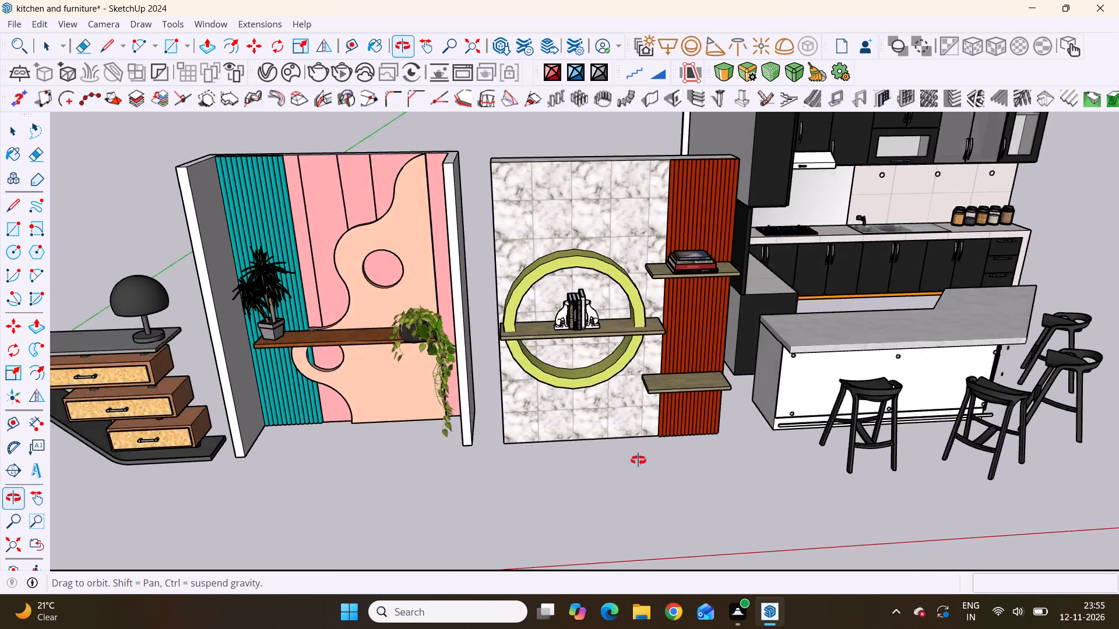
pyautogui.moveTo(638, 460); pyautogui.dragTo(635, 475, button='middle')
pyautogui.scroll(1, 635, 475)
pyautogui.scroll(4, 712, 364)
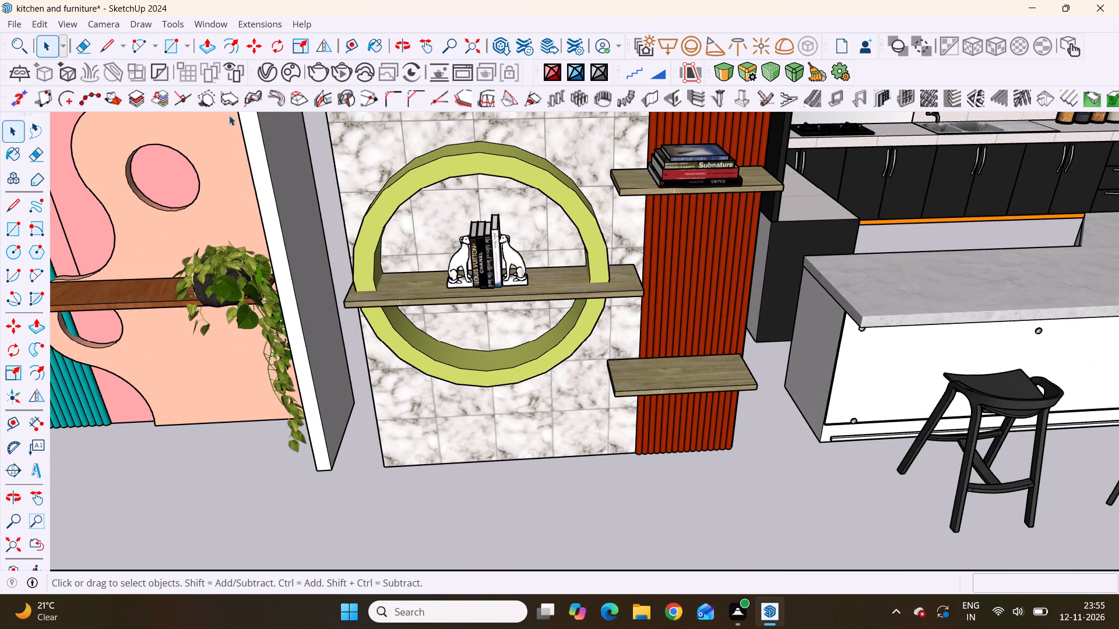
# Find the tree pot 2 model in the 3D Warehouse pot tree results and load it directly into the model.
pyautogui.click(207, 15)
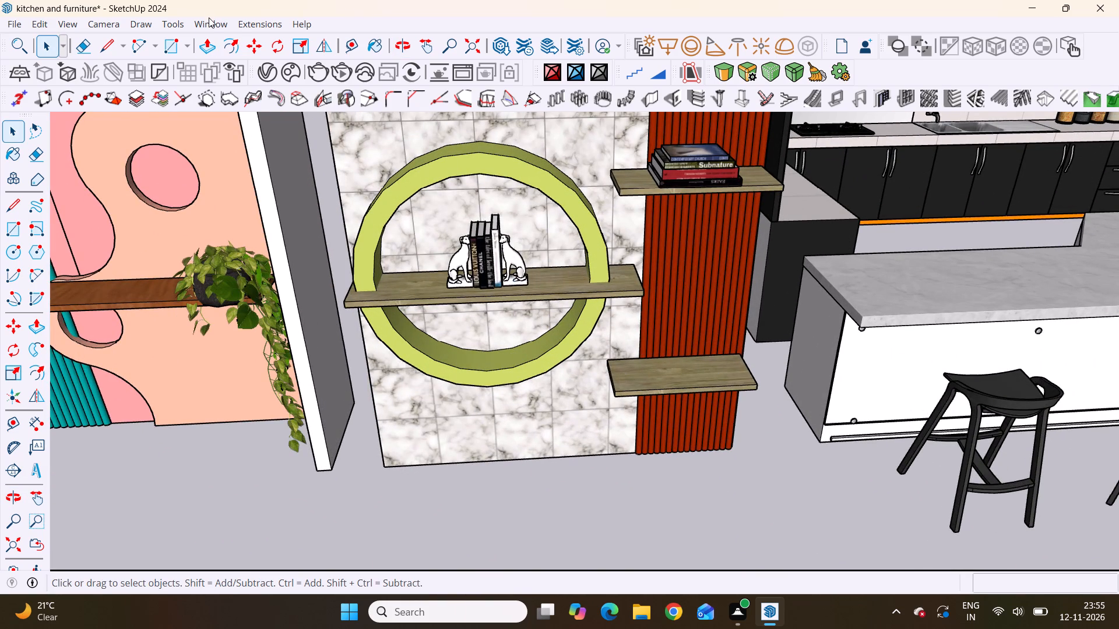
pyautogui.click(209, 17)
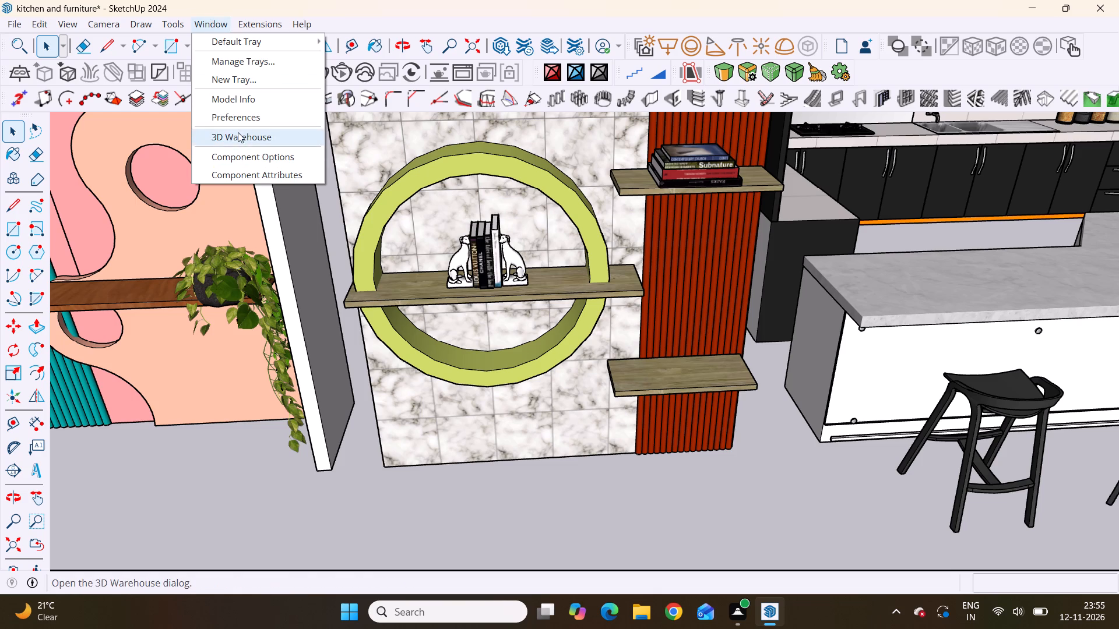
pyautogui.click(238, 131)
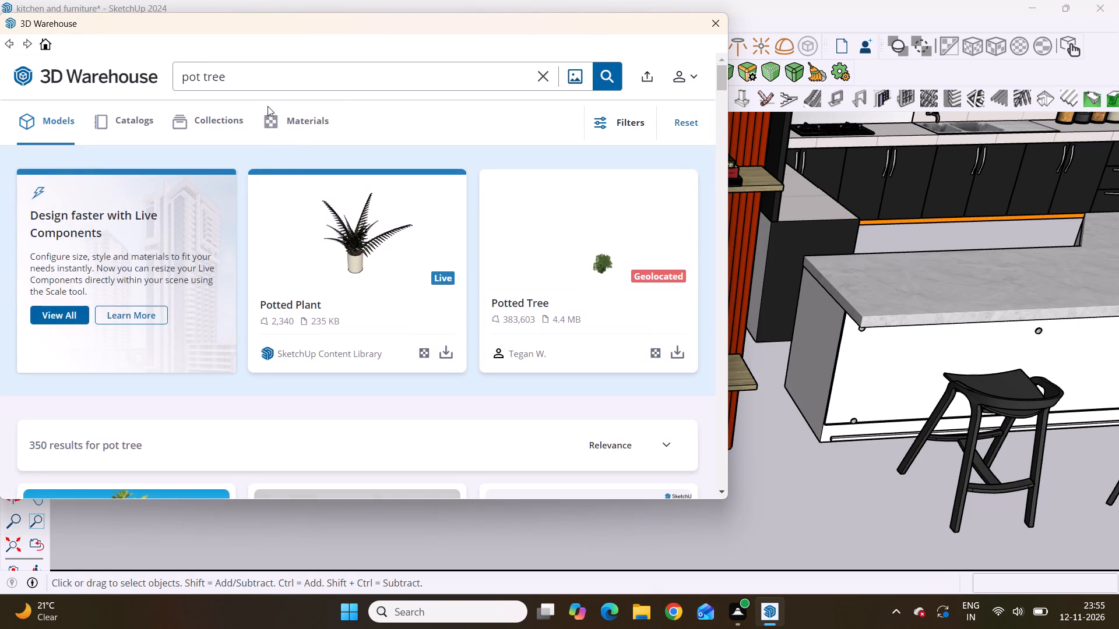
pyautogui.scroll(1, 363, 245)
pyautogui.scroll(-4, 364, 245)
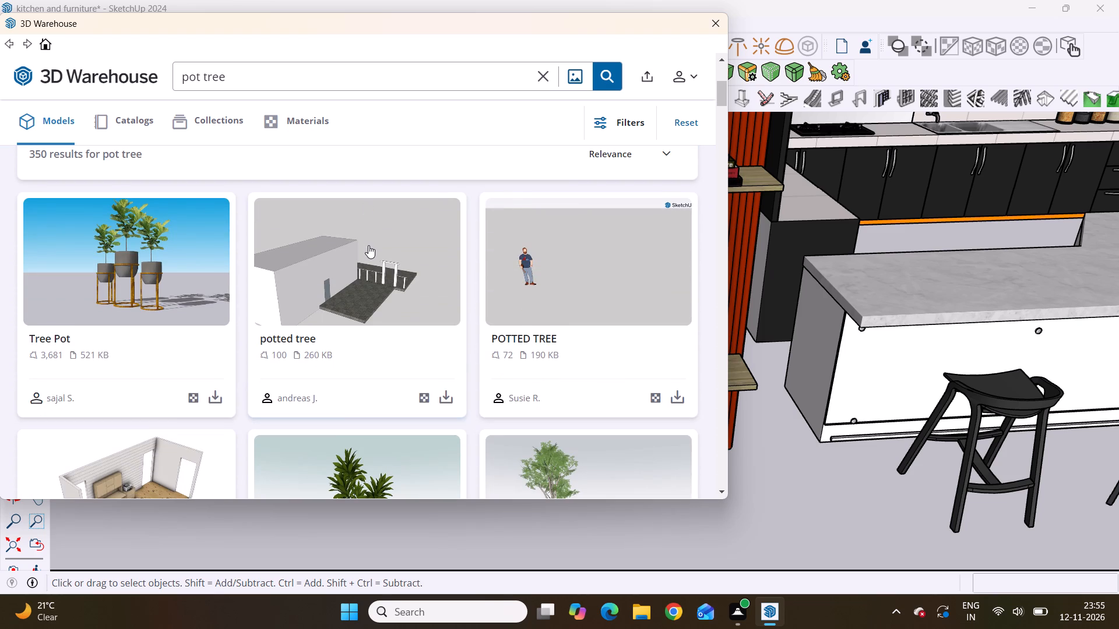
pyautogui.scroll(2, 390, 259)
pyautogui.scroll(-5, 390, 259)
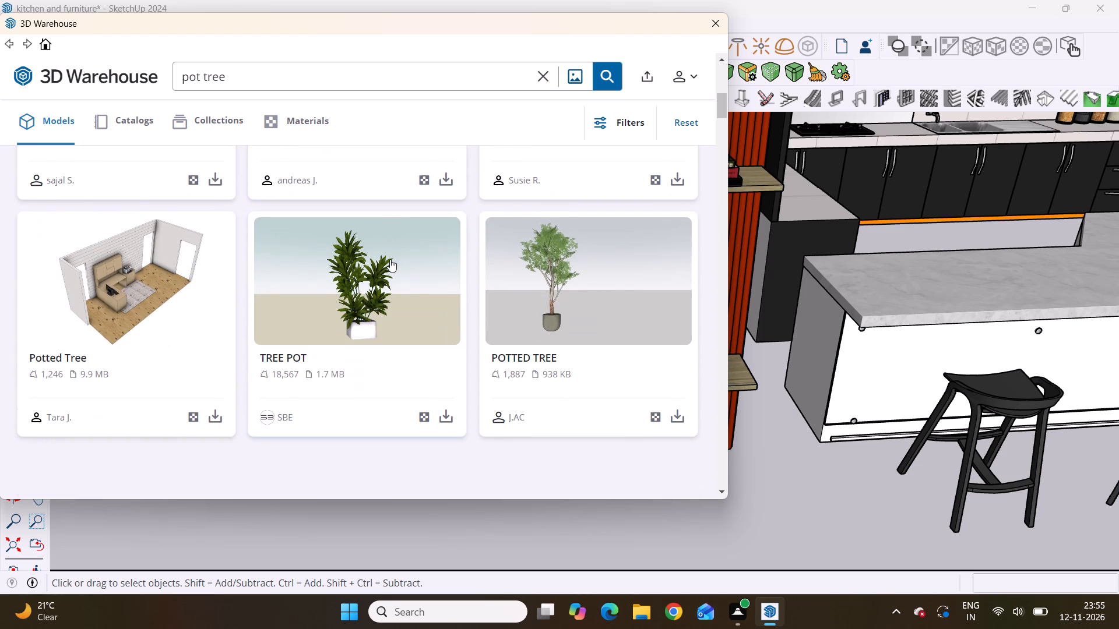
pyautogui.scroll(-5, 458, 309)
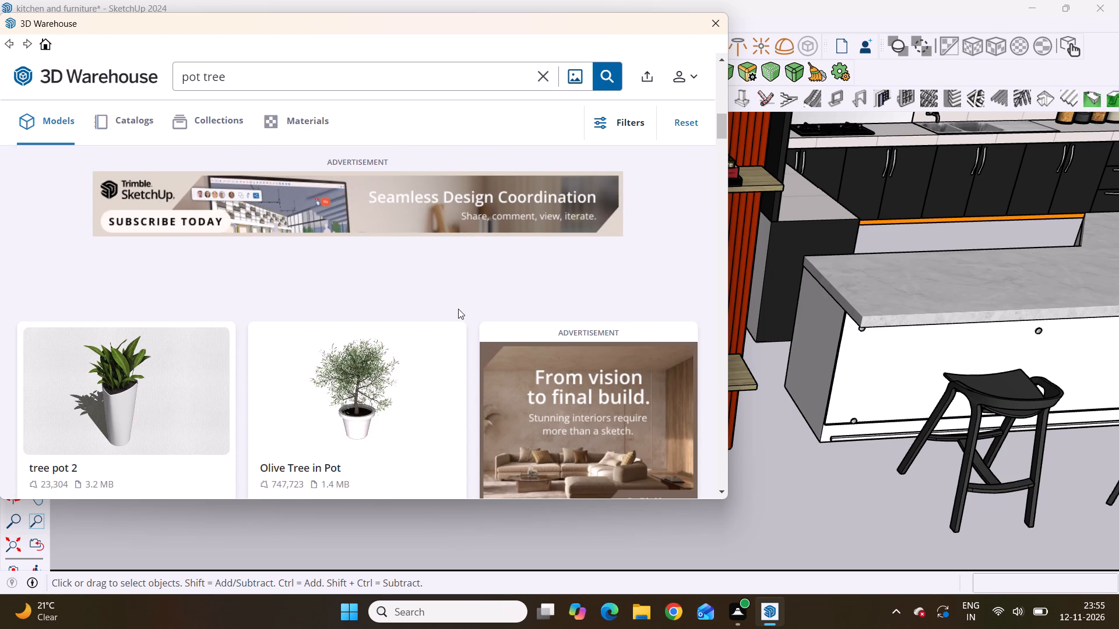
pyautogui.scroll(-3, 458, 309)
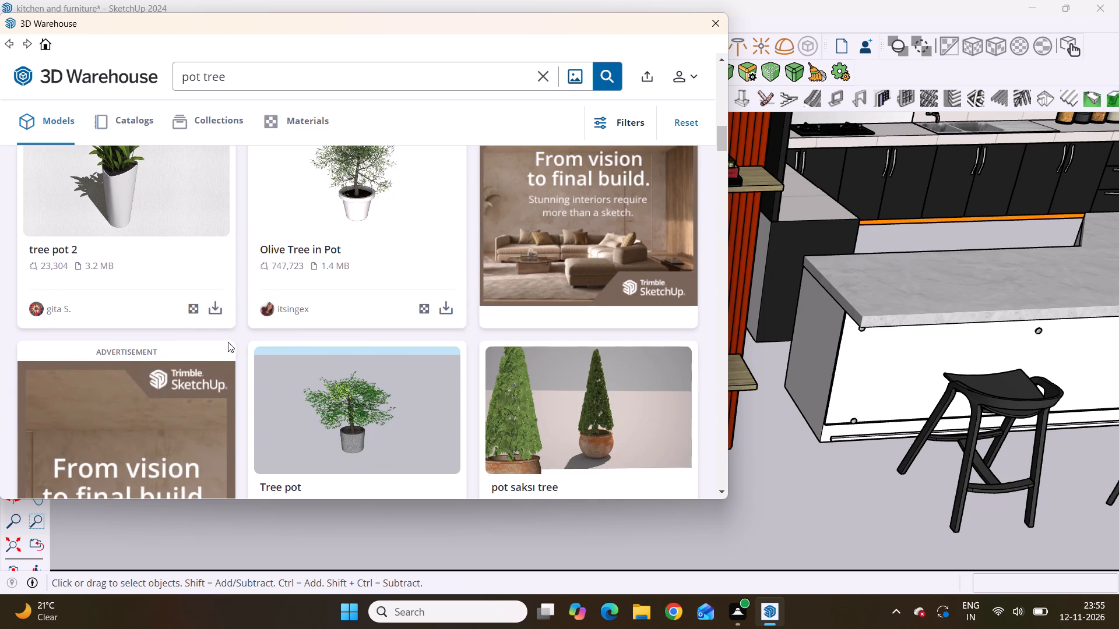
pyautogui.click(212, 313)
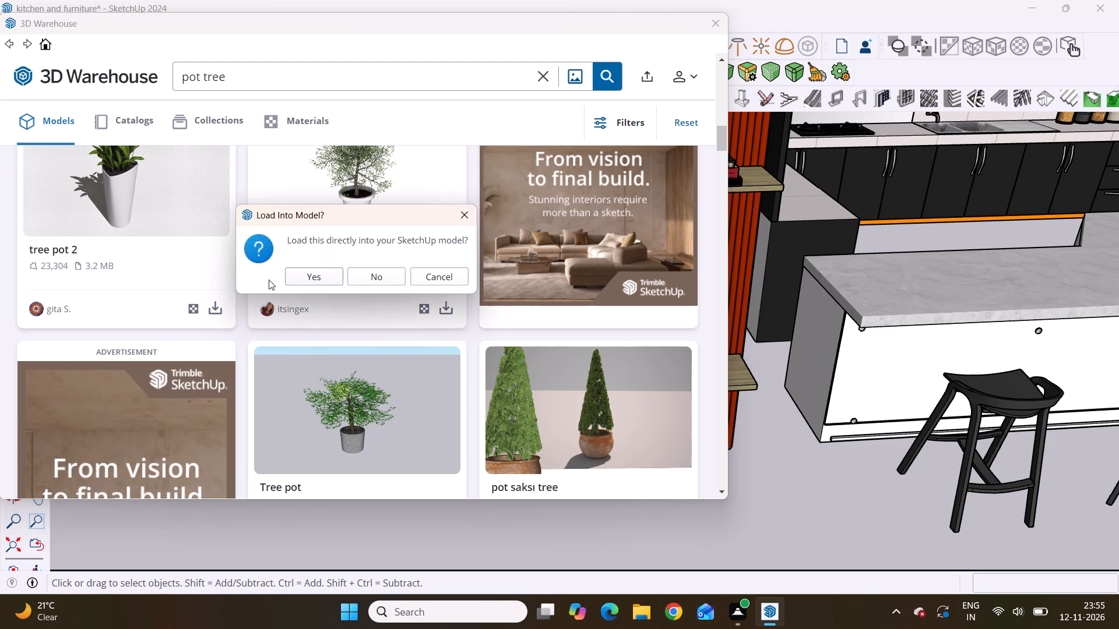
pyautogui.click(302, 271)
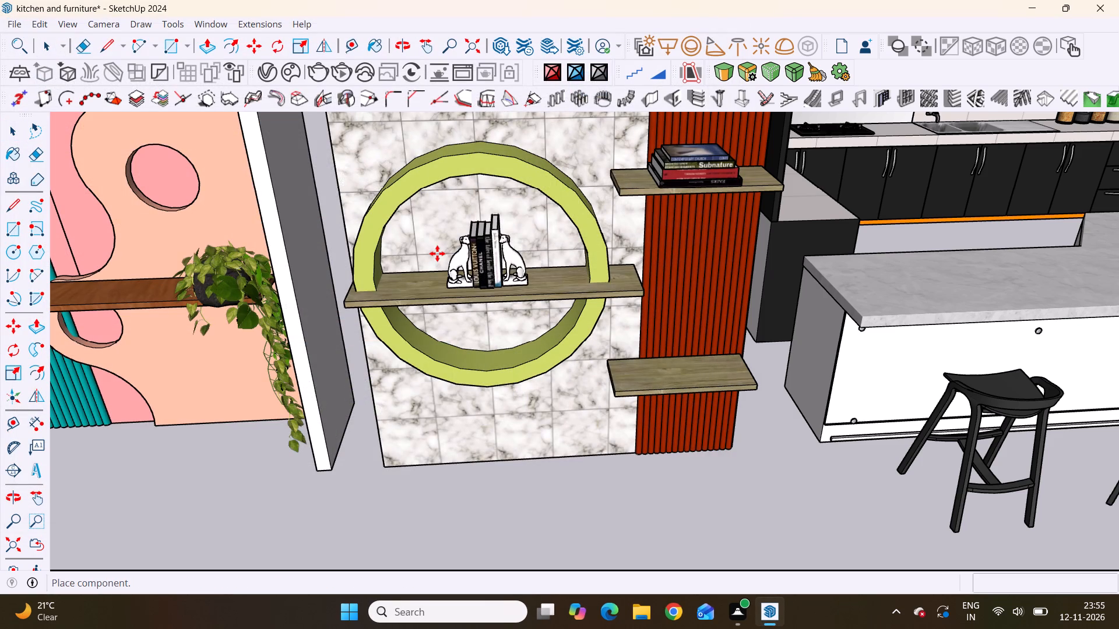
# Place the tree pot 2 plant on the open ground beyond the kitchen.
pyautogui.scroll(-8, 422, 334)
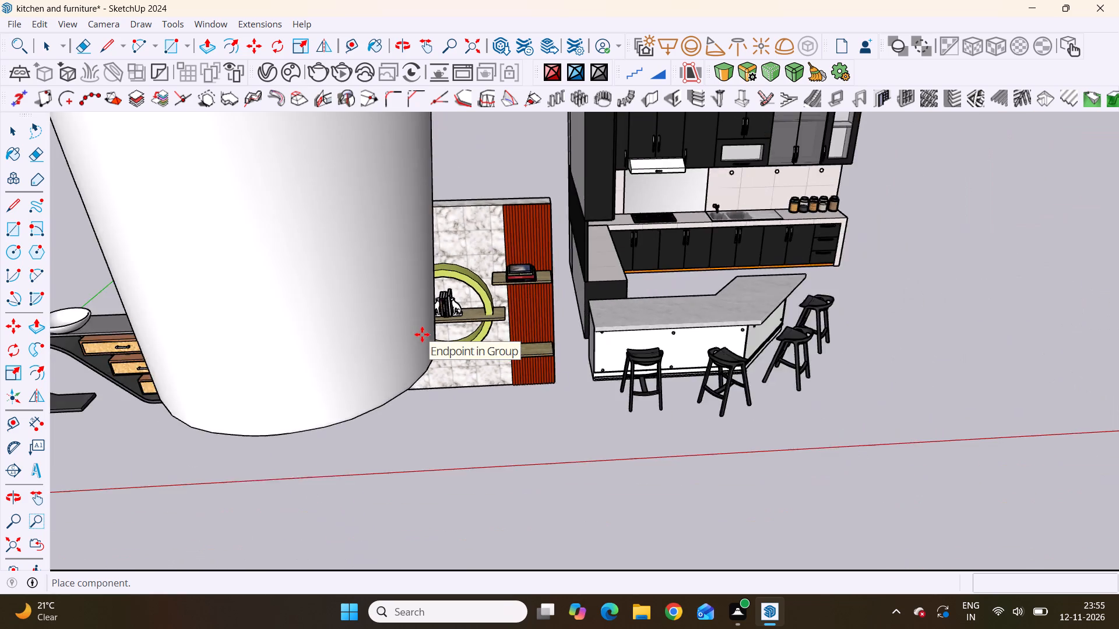
pyautogui.scroll(-20, 422, 334)
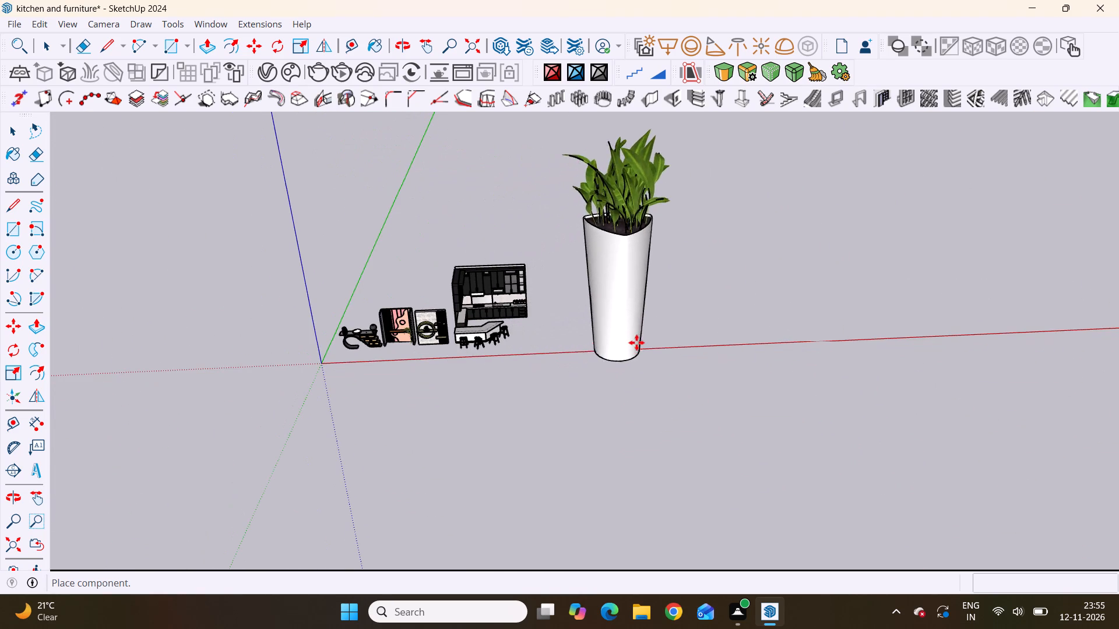
pyautogui.scroll(5, 636, 334)
pyautogui.click(636, 333)
# Scale the oversized potted plant down uniformly to a fraction of its size.
pyautogui.scroll(-4, 579, 394)
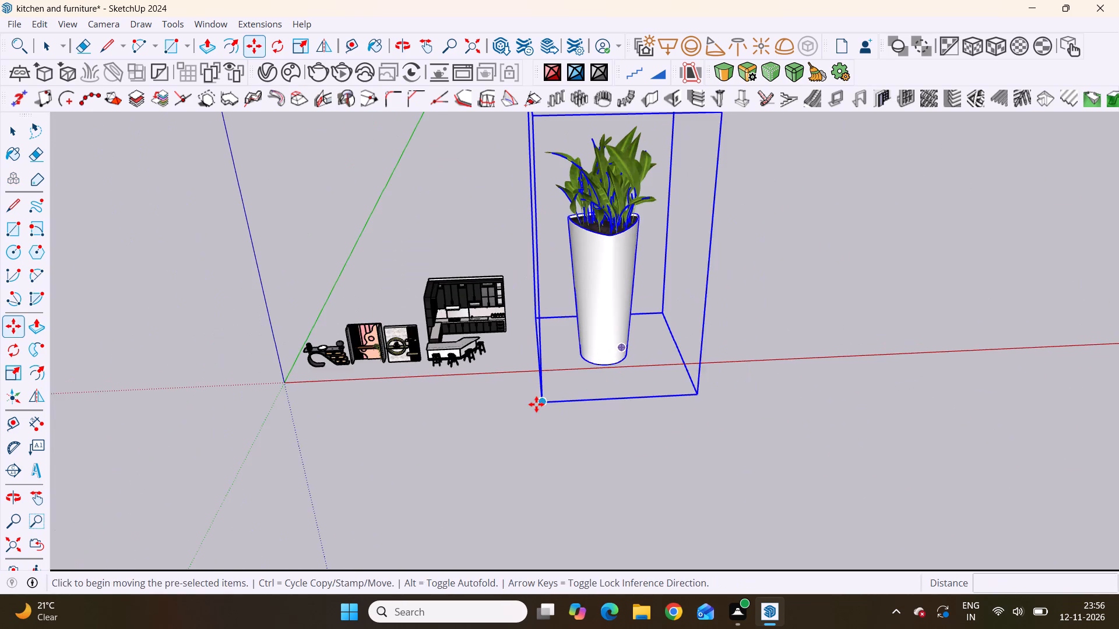
pyautogui.scroll(-1, 536, 404)
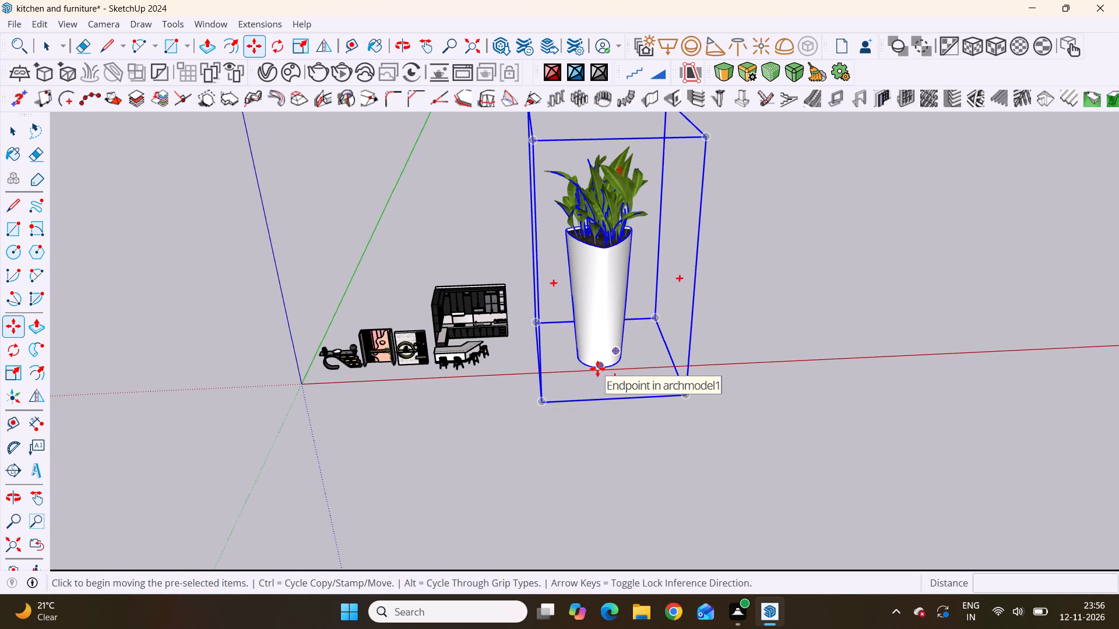
pyautogui.press('s')
pyautogui.scroll(-4, 579, 401)
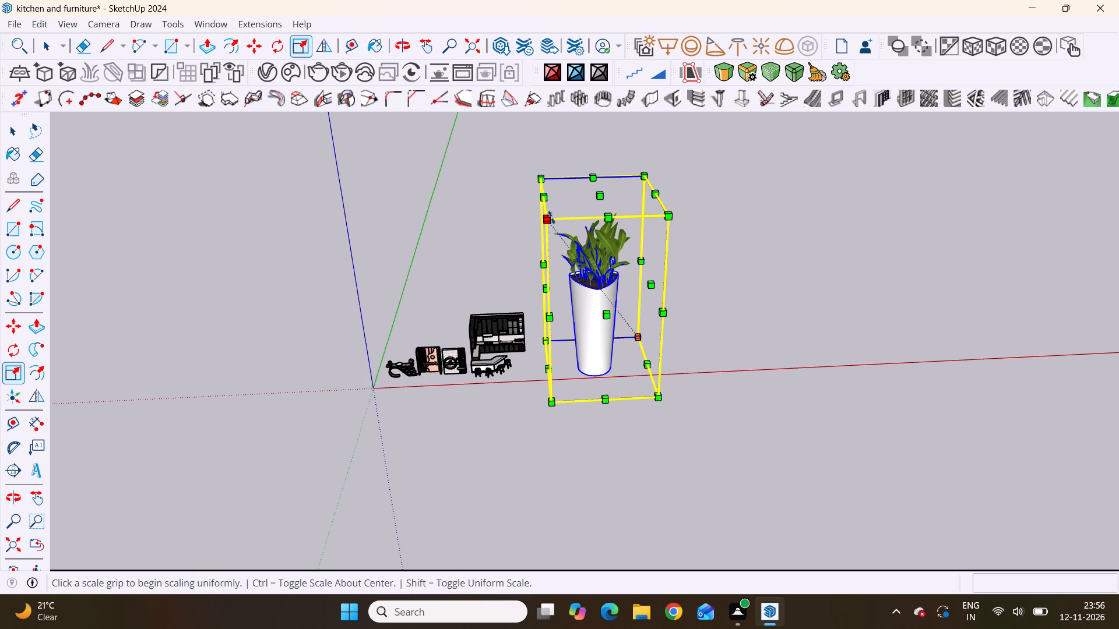
pyautogui.moveTo(551, 217); pyautogui.dragTo(596, 355)
pyautogui.scroll(15, 596, 354)
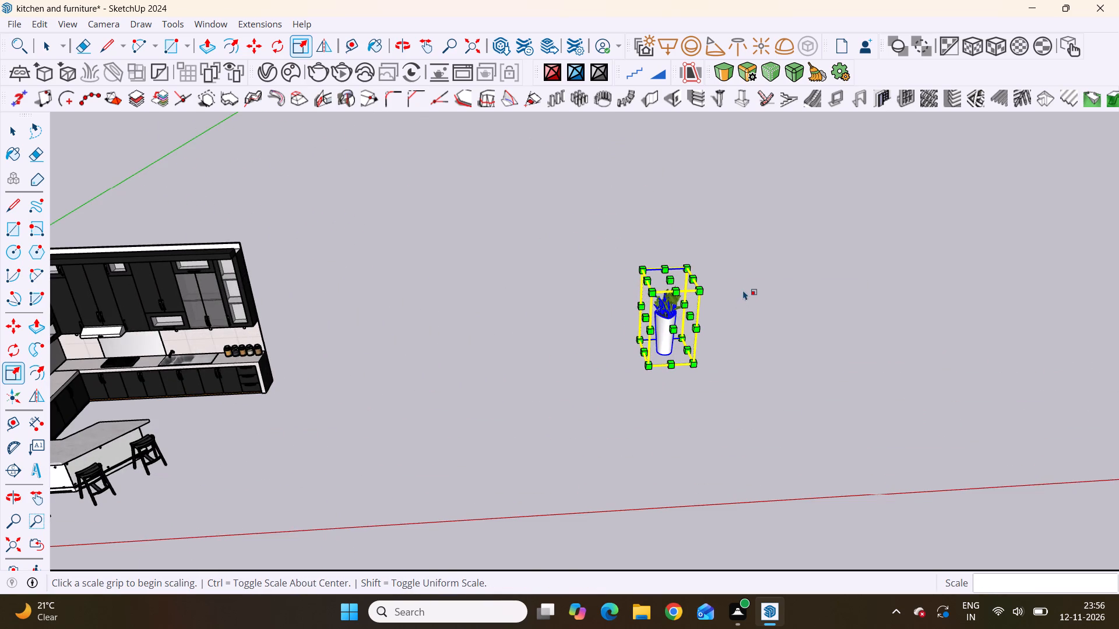
pyautogui.click(743, 288)
pyautogui.press('space')
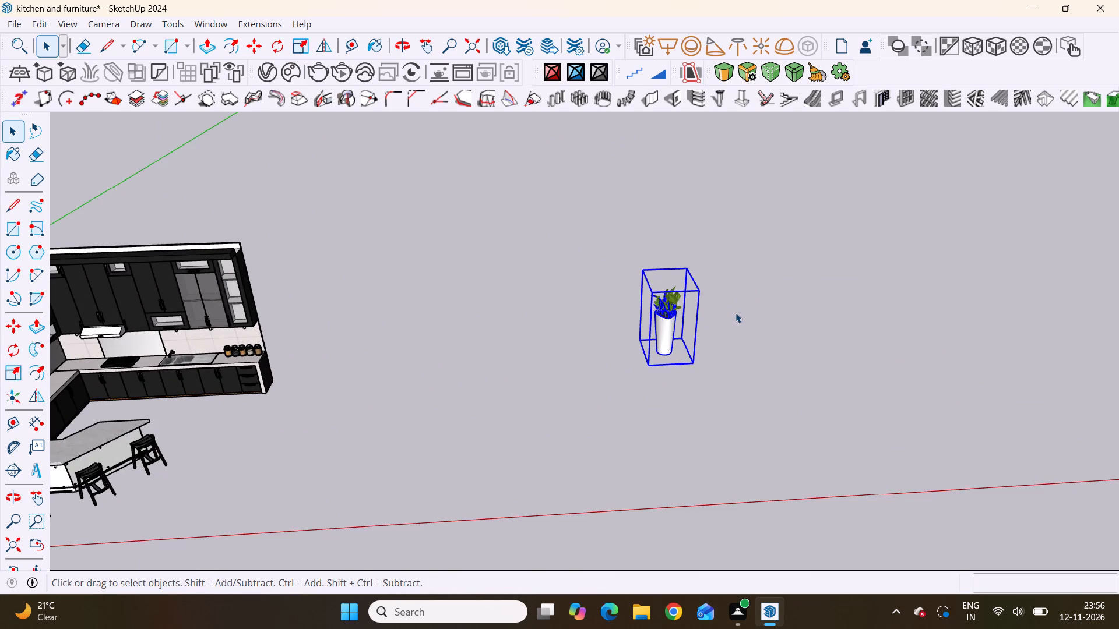
pyautogui.click(737, 312)
# Move the potted plant about 56' 6" by its base onto the lower shelf on the red slatted panel.
pyautogui.scroll(4, 644, 364)
pyautogui.scroll(5, 686, 324)
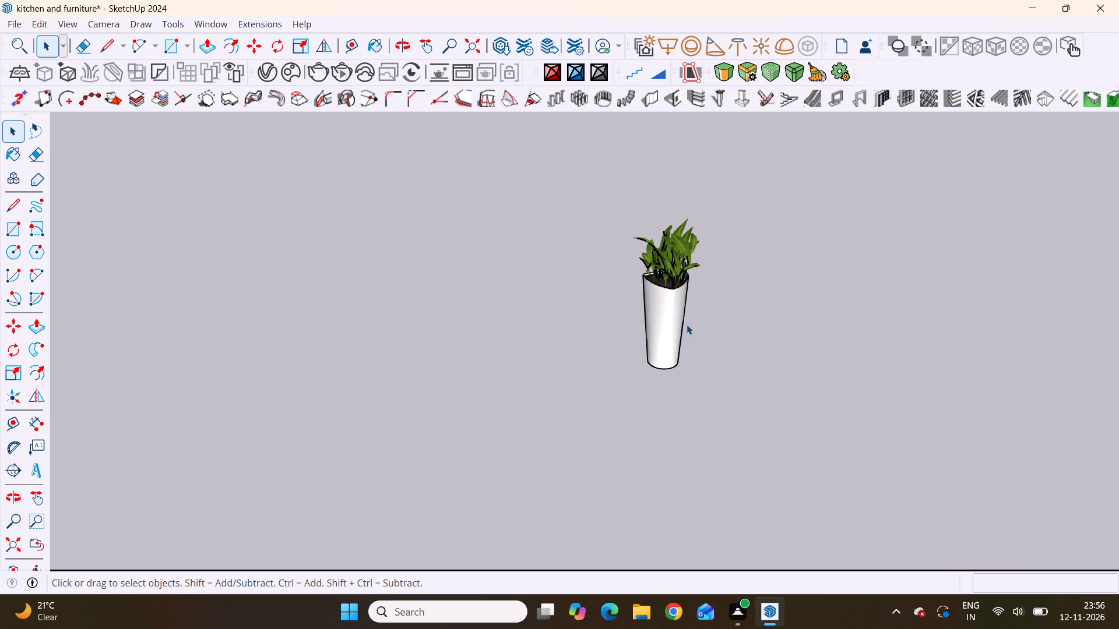
pyautogui.scroll(4, 687, 324)
pyautogui.click(674, 313)
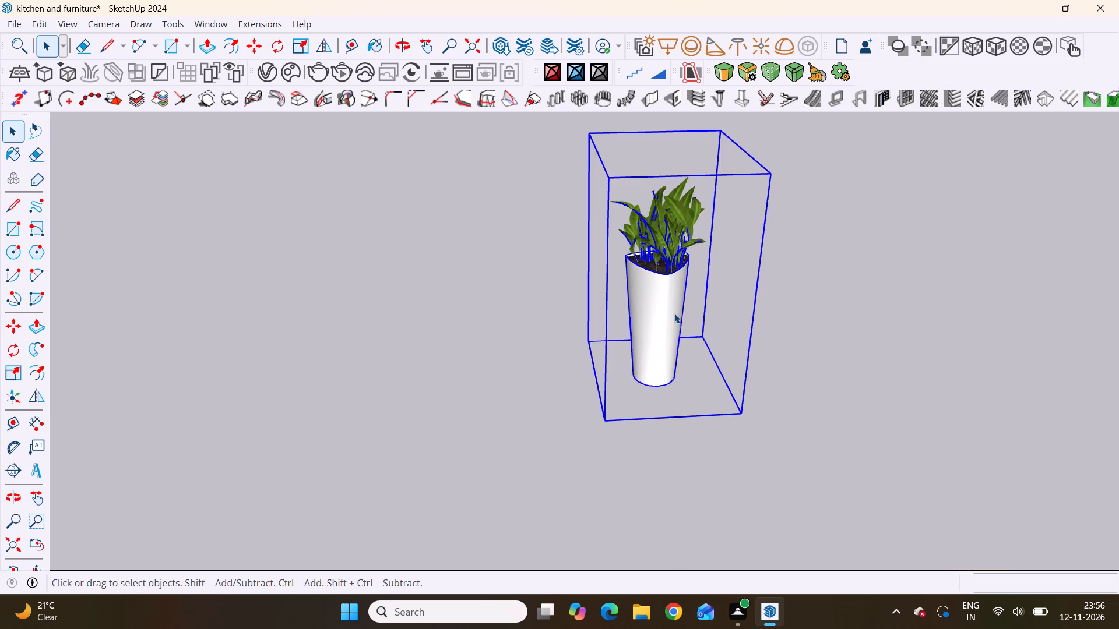
pyautogui.press('m')
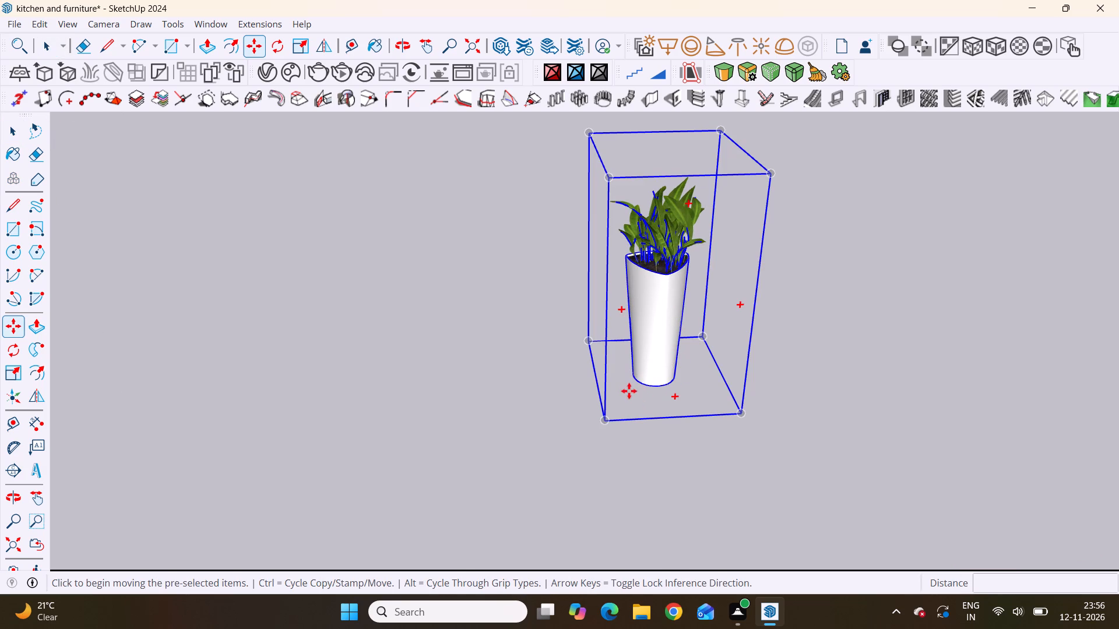
pyautogui.click(635, 380)
pyautogui.scroll(-4, 546, 377)
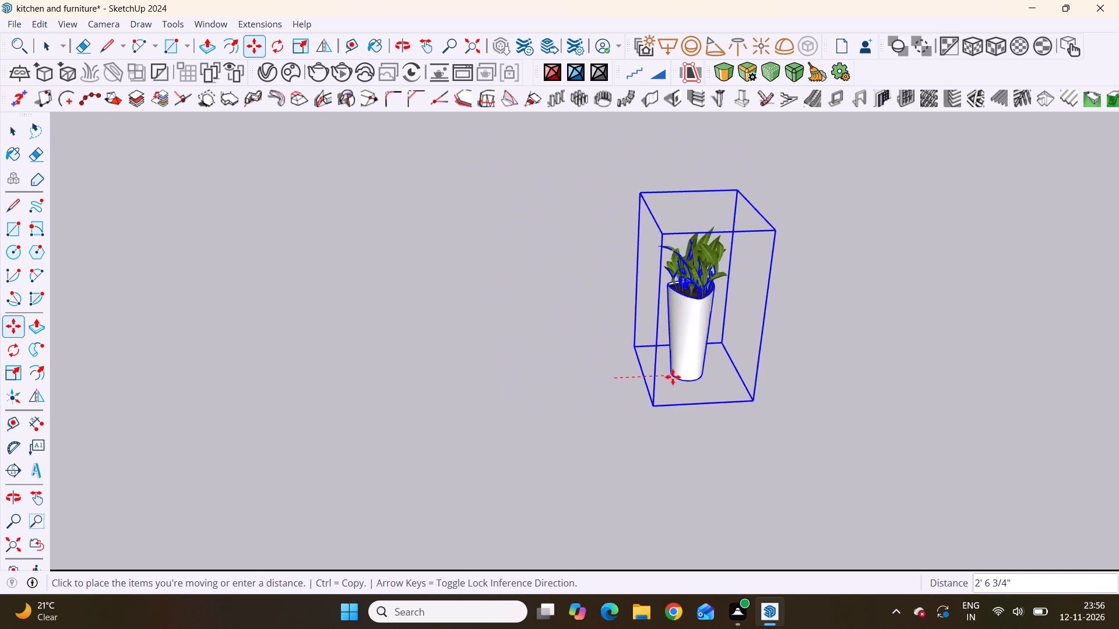
pyautogui.scroll(-3, 673, 377)
pyautogui.scroll(1, 674, 377)
pyautogui.scroll(-17, 691, 379)
pyautogui.scroll(3, 413, 430)
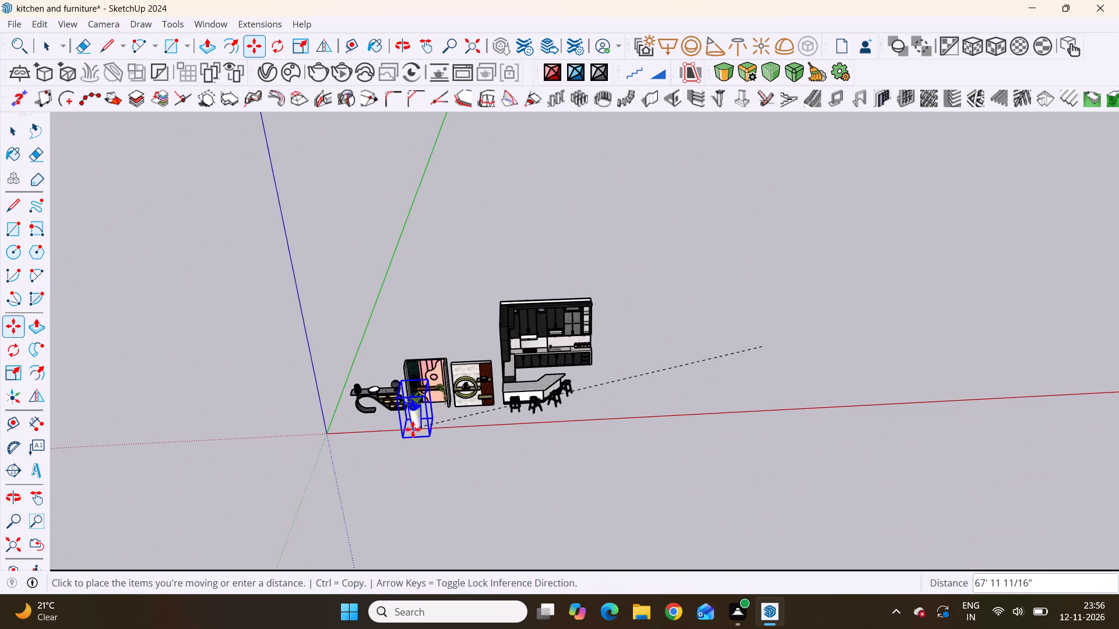
pyautogui.scroll(14, 413, 429)
pyautogui.scroll(6, 550, 381)
pyautogui.scroll(4, 532, 338)
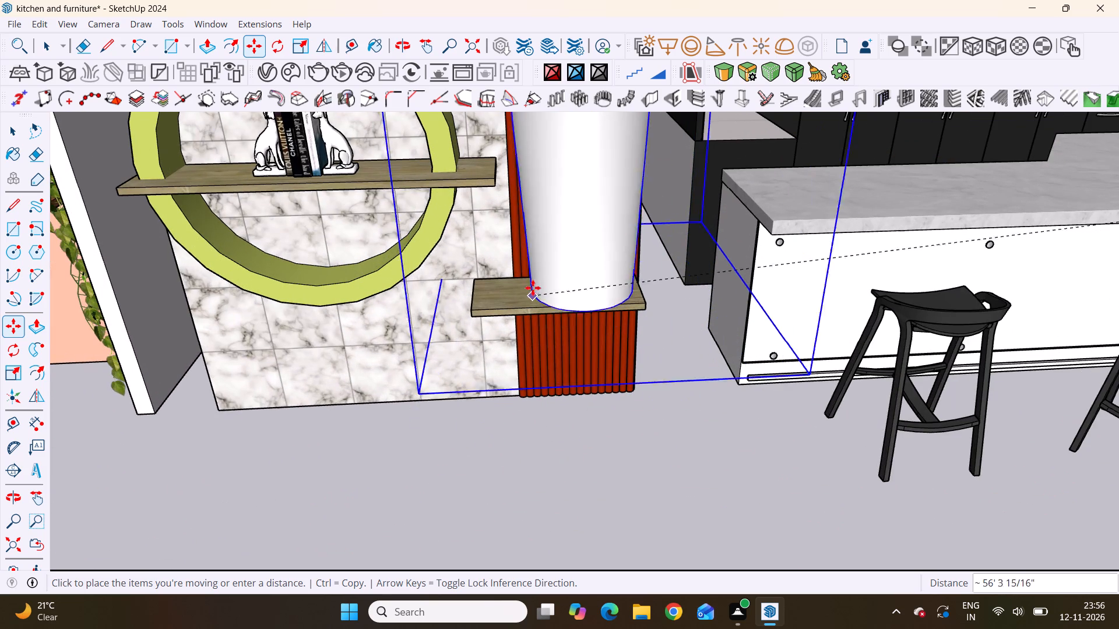
pyautogui.scroll(-9, 516, 289)
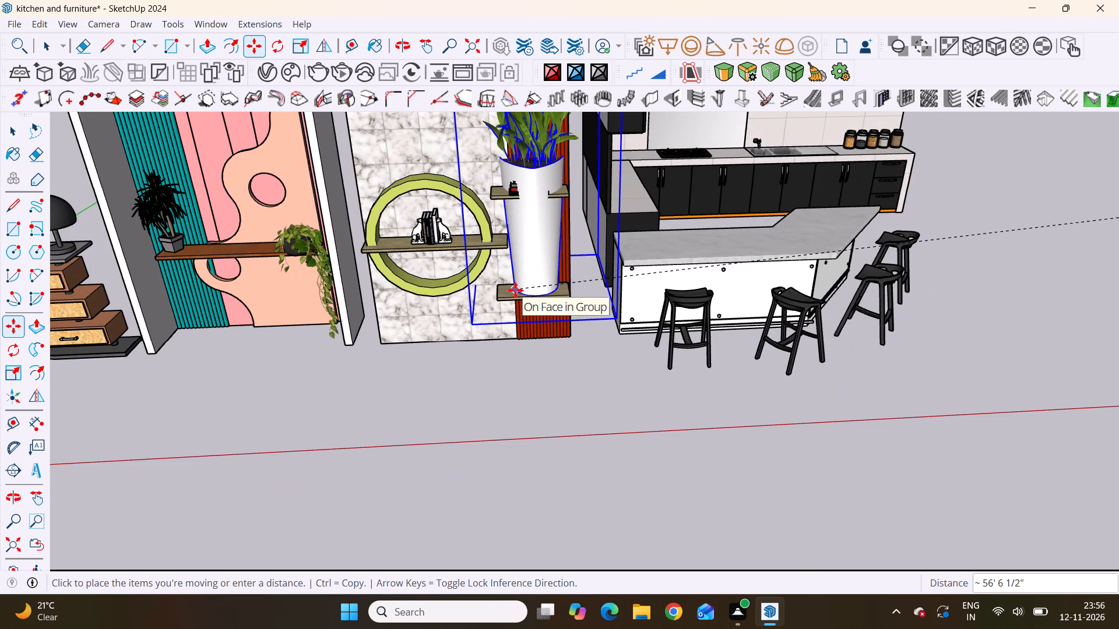
pyautogui.click(515, 290)
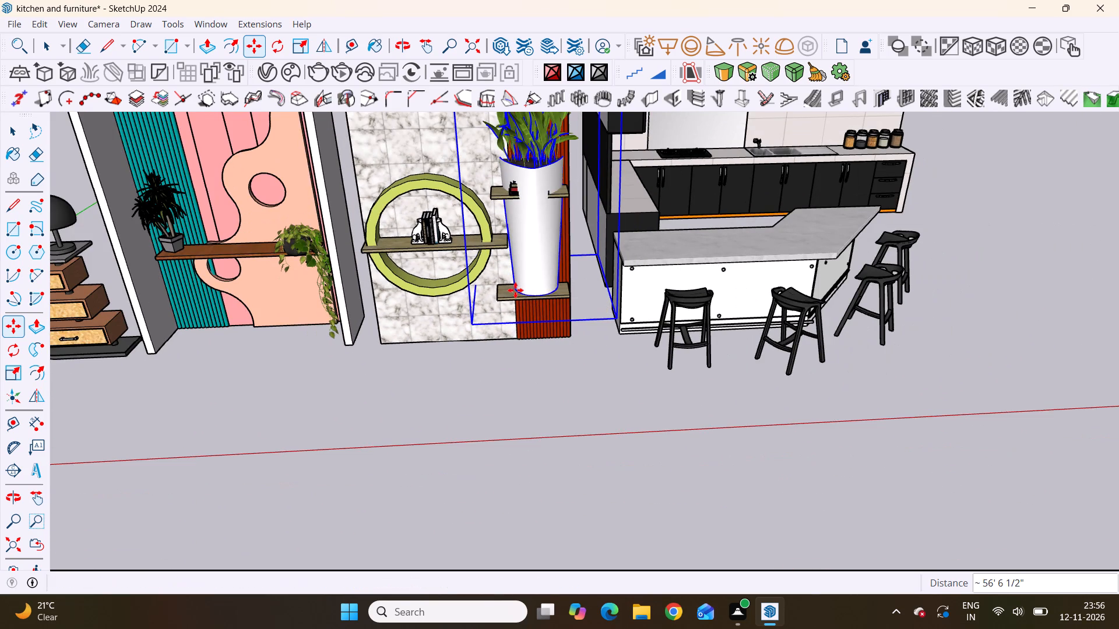
# Scale the potted plant down uniformly by a factor of about 0.2 to suit the shelf.
pyautogui.scroll(-4, 528, 405)
pyautogui.press('s')
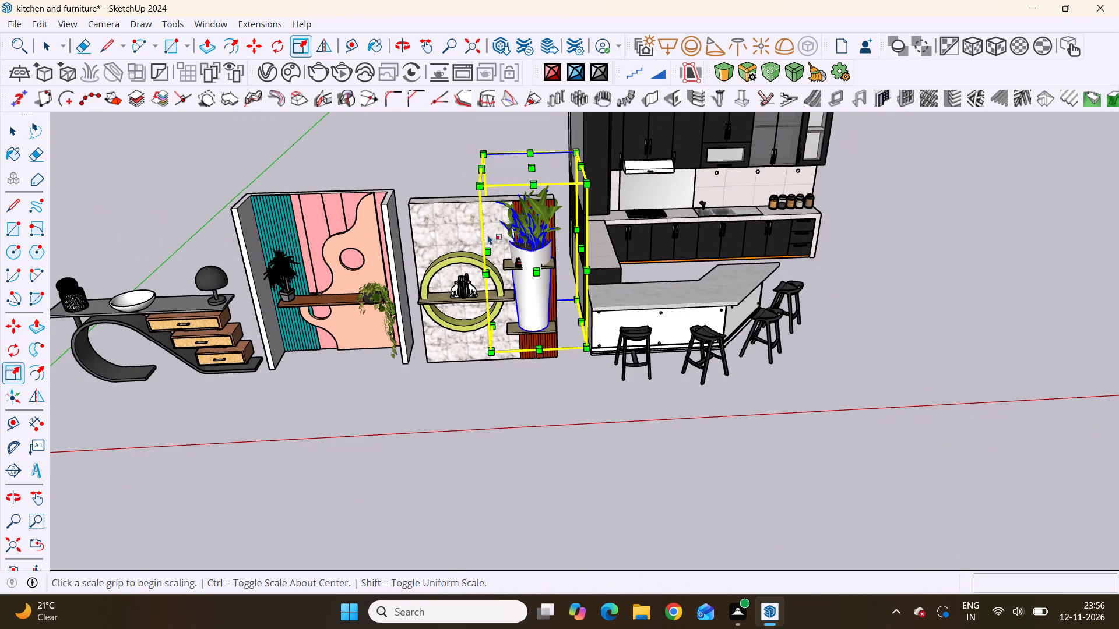
pyautogui.scroll(3, 487, 232)
pyautogui.moveTo(476, 166); pyautogui.dragTo(528, 362)
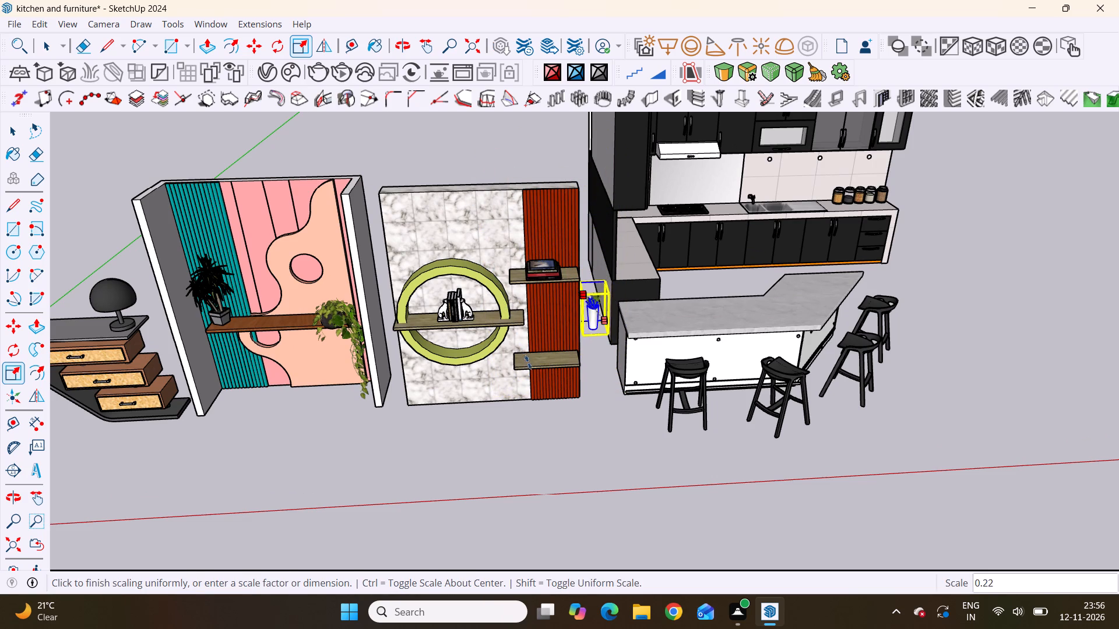
pyautogui.moveTo(528, 362); pyautogui.dragTo(533, 367)
pyautogui.scroll(10, 571, 342)
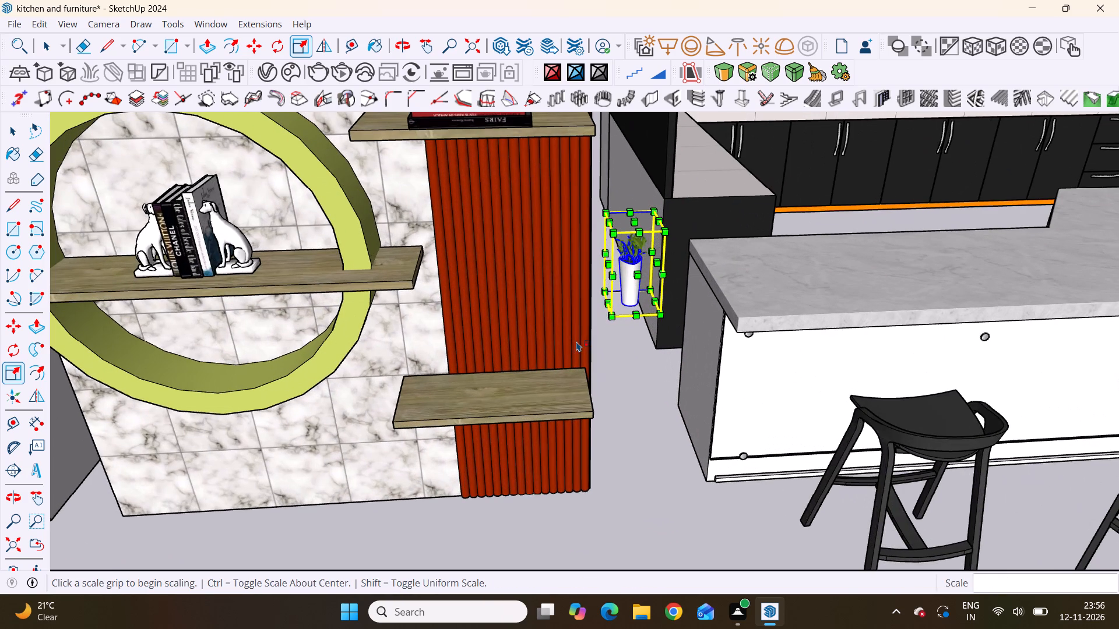
pyautogui.press('space')
pyautogui.click(628, 367)
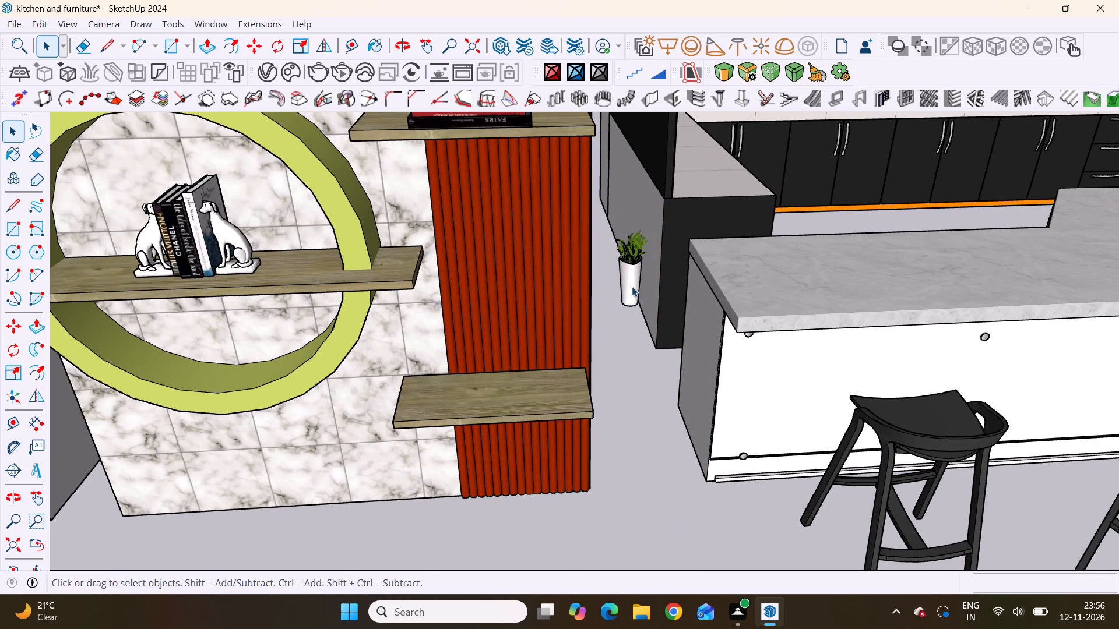
# Move the potted plant about 3' 13/16" by its base corner onto the lower wooden shelf on the red slatted panel.
pyautogui.click(632, 287)
pyautogui.press('m')
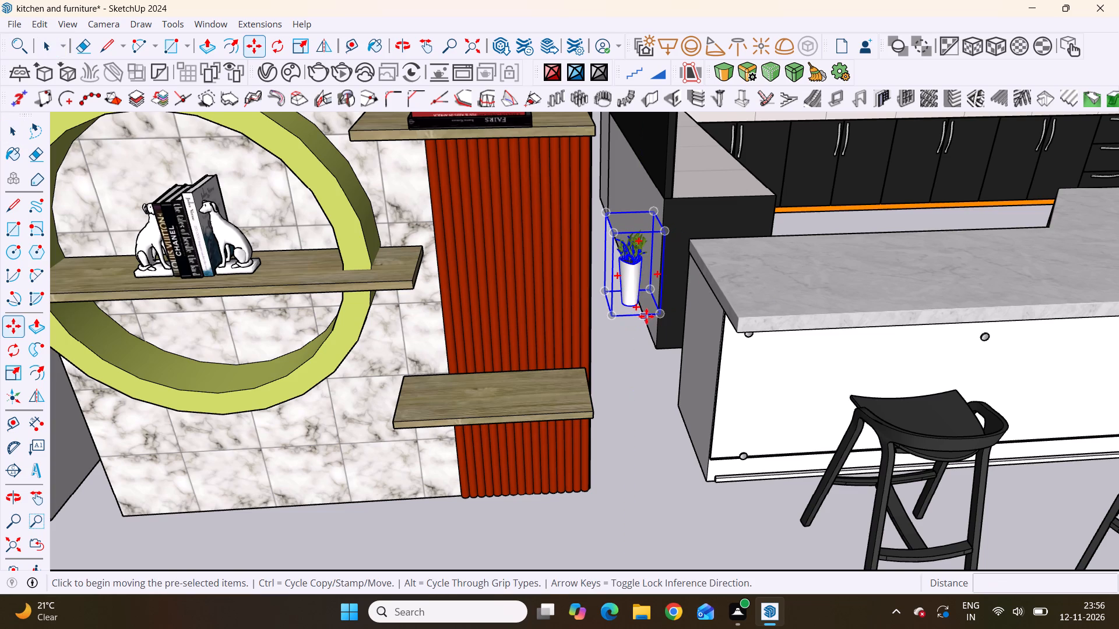
pyautogui.click(658, 316)
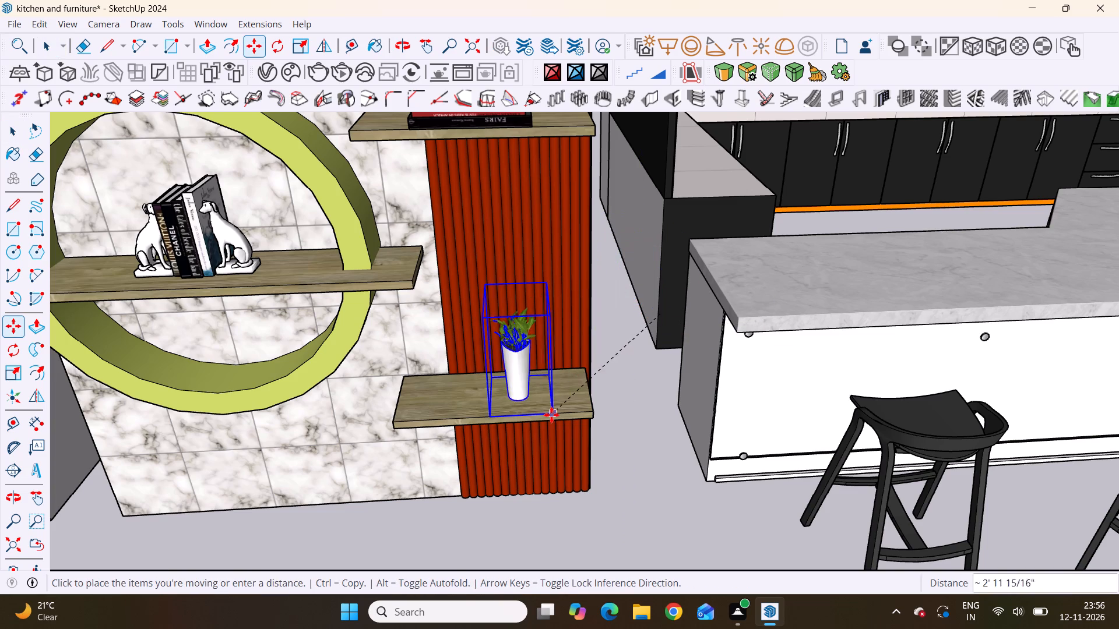
pyautogui.scroll(5, 544, 415)
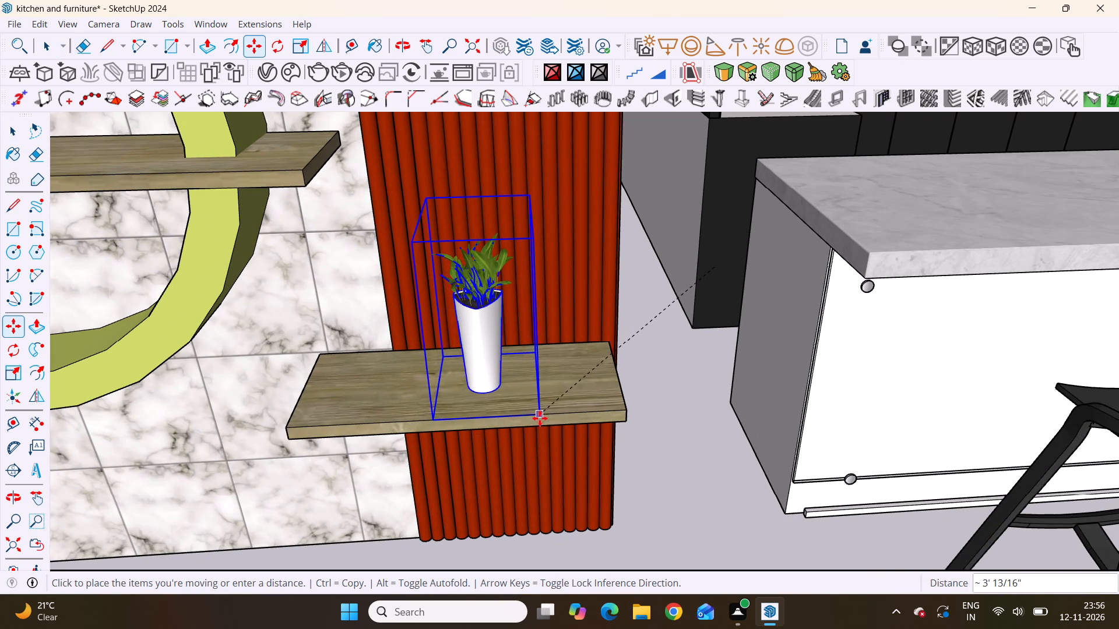
pyautogui.click(540, 419)
# Nudge the potted plant about 1 7/16" along the lower shelf by its front base corner.
pyautogui.scroll(-4, 520, 412)
pyautogui.scroll(1, 513, 412)
pyautogui.moveTo(515, 412); pyautogui.dragTo(646, 421, button='middle')
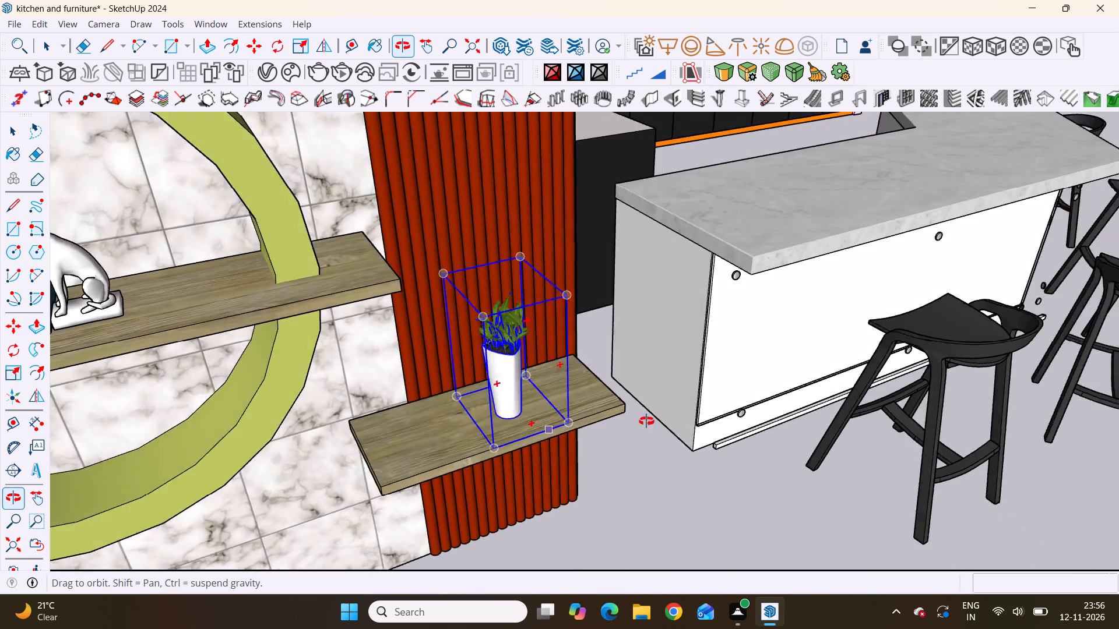
pyautogui.moveTo(646, 421); pyautogui.dragTo(746, 354, button='middle')
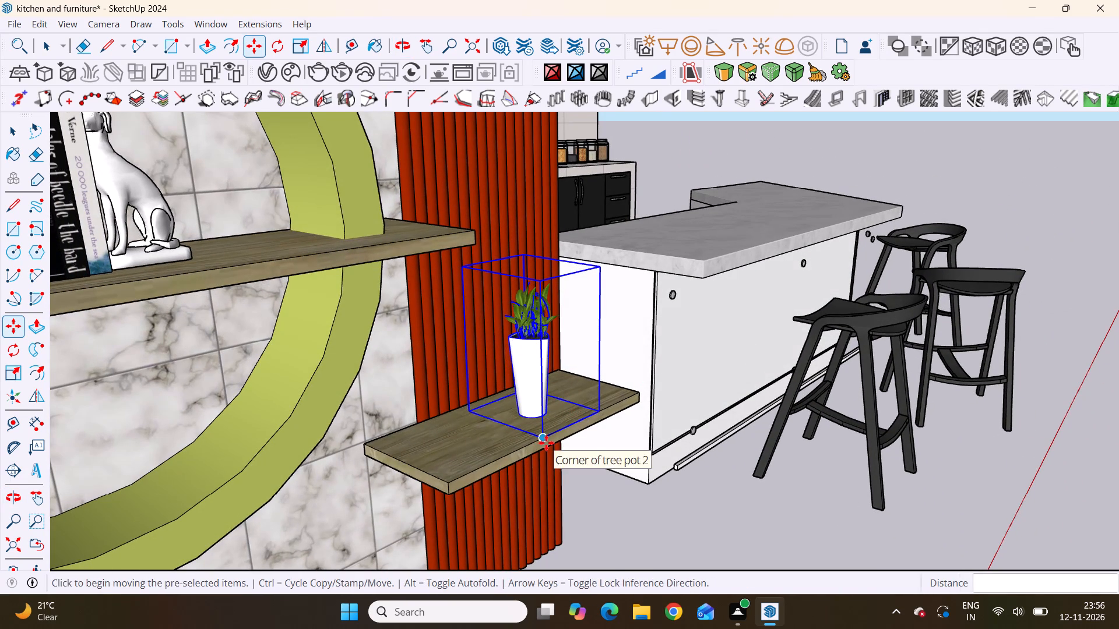
pyautogui.moveTo(545, 439); pyautogui.dragTo(516, 462)
pyautogui.click(508, 461)
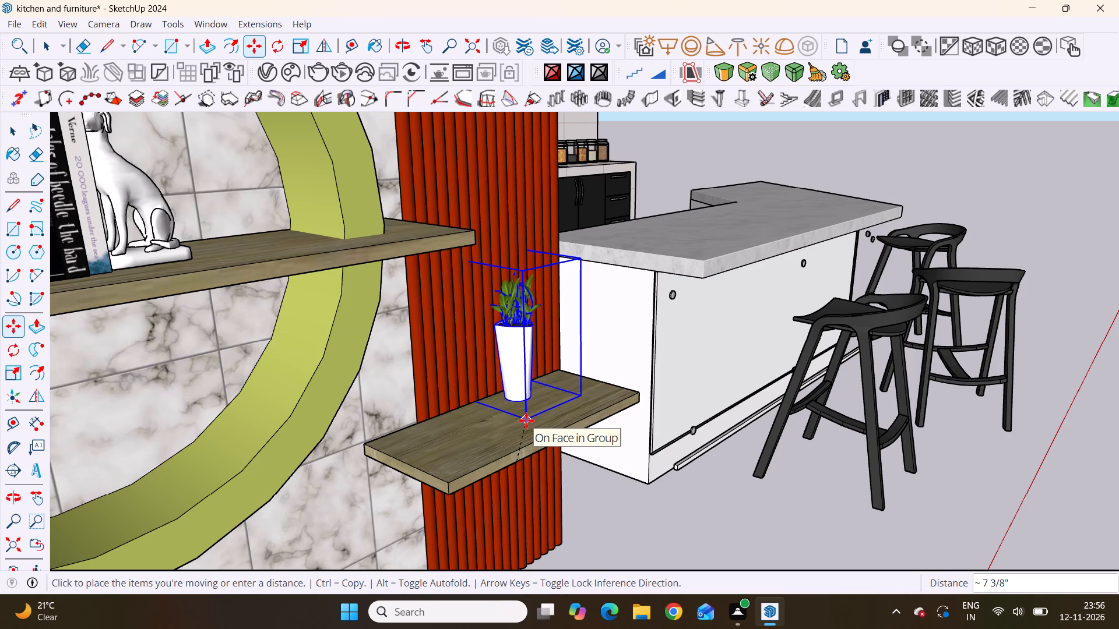
pyautogui.click(525, 453)
# Examine the potted plant's position on the shelf and its size against the whole furniture and kitchen arrangement.
pyautogui.scroll(-4, 554, 440)
pyautogui.moveTo(643, 483); pyautogui.dragTo(406, 478, button='middle')
pyautogui.scroll(-5, 389, 467)
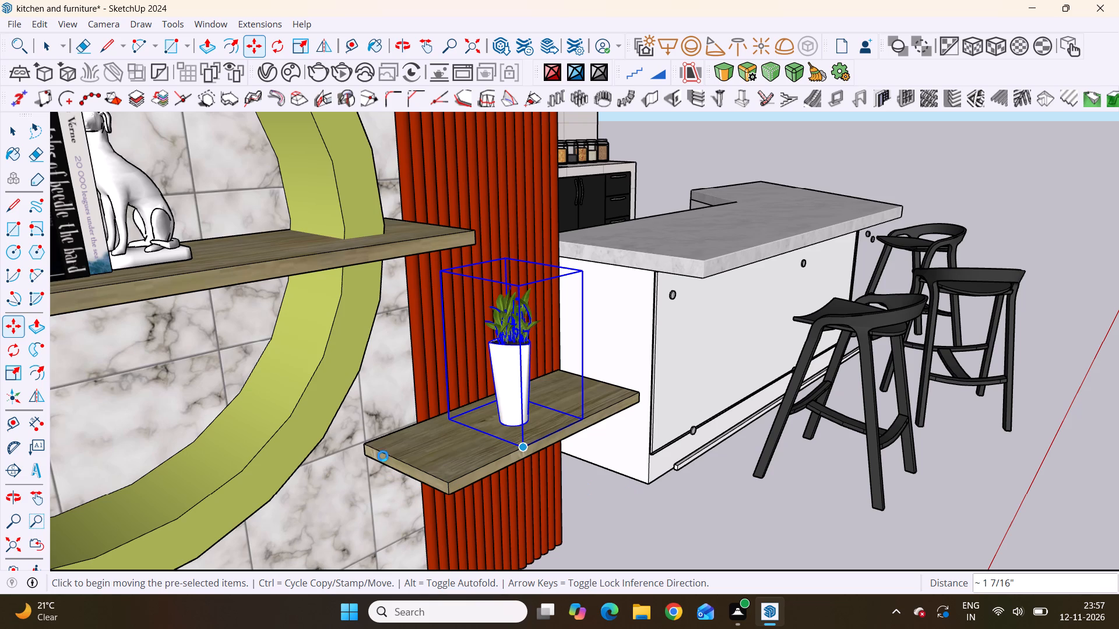
pyautogui.scroll(-12, 383, 456)
pyautogui.scroll(-3, 543, 448)
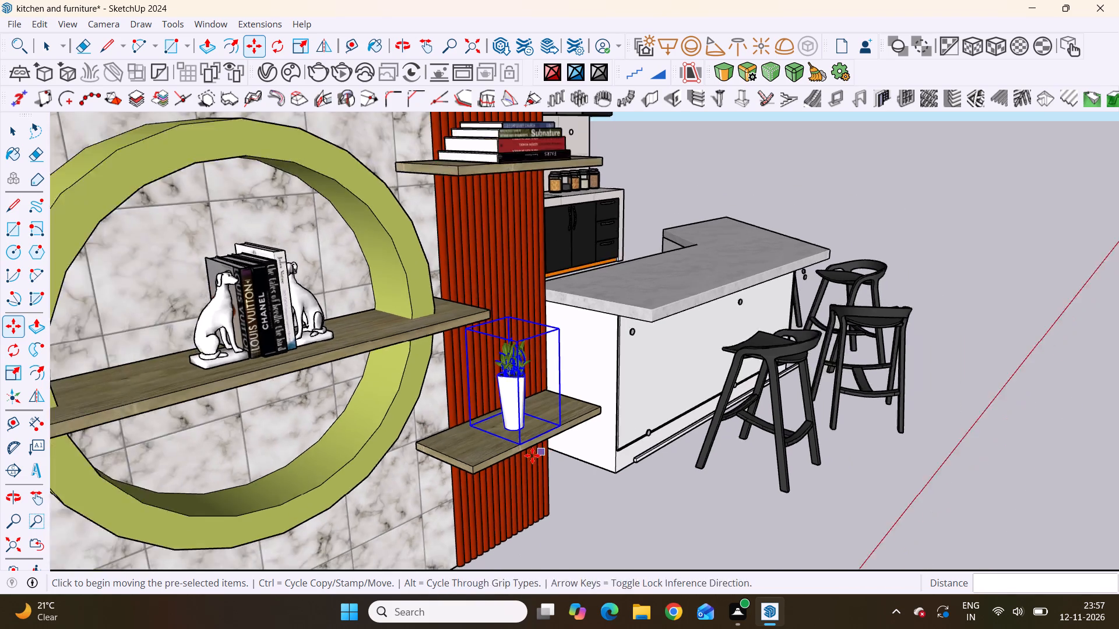
pyautogui.scroll(-10, 532, 455)
pyautogui.moveTo(652, 460); pyautogui.dragTo(341, 377, button='middle')
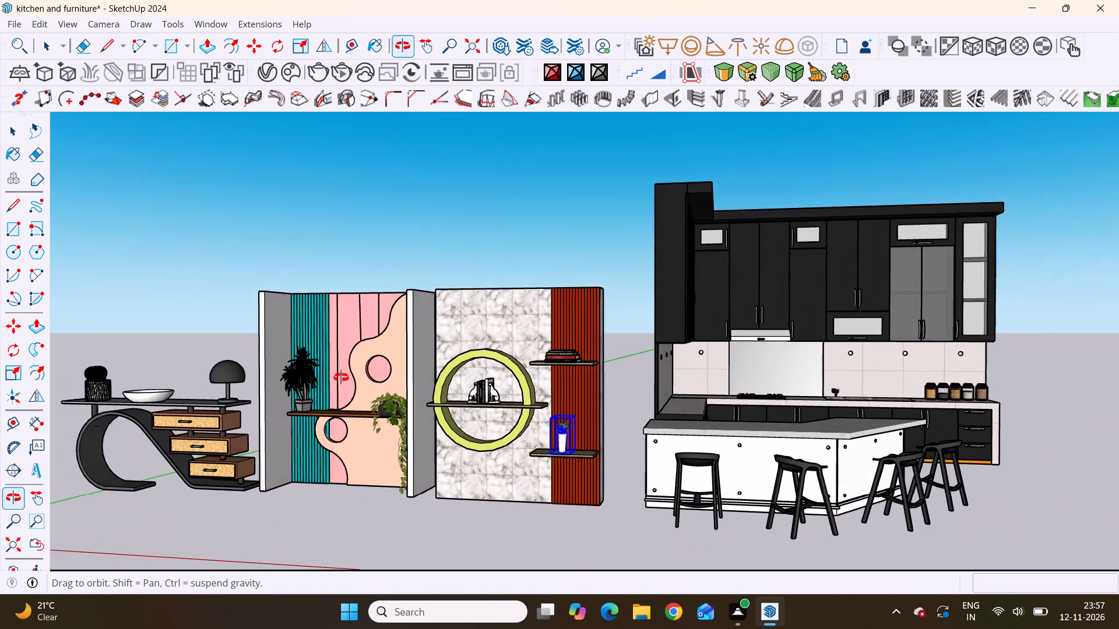
pyautogui.moveTo(341, 377); pyautogui.dragTo(394, 378, button='middle')
pyautogui.scroll(-4, 399, 368)
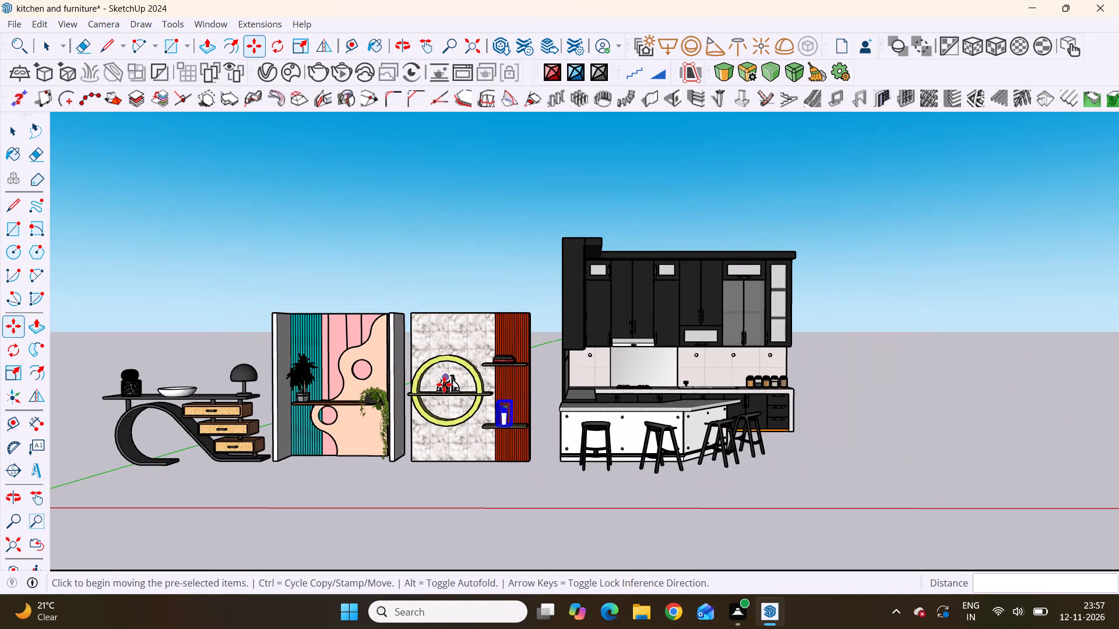
# Enlarge the potted plant on the lower shelf slightly with a uniform scale about its opposite corner, and deselect it.
pyautogui.scroll(4, 444, 384)
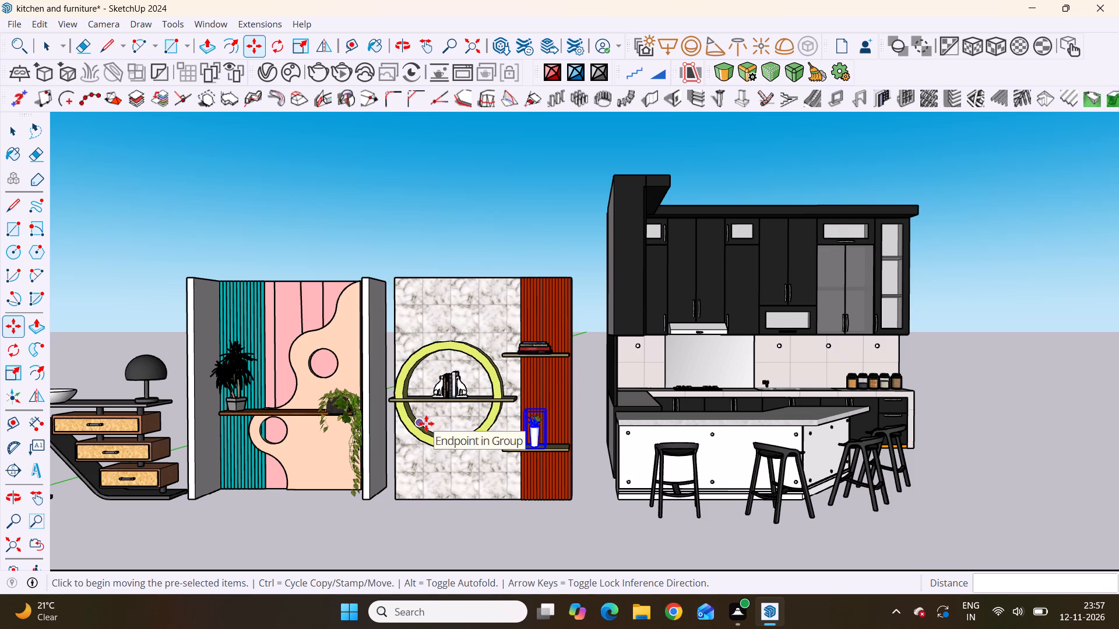
pyautogui.scroll(5, 562, 475)
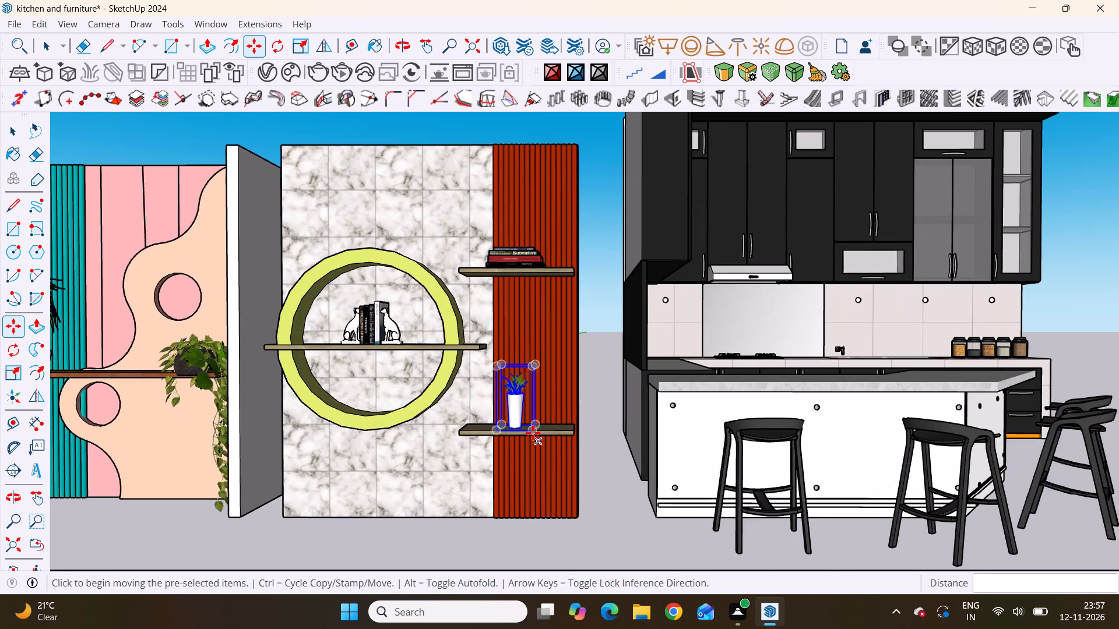
pyautogui.scroll(3, 532, 432)
pyautogui.scroll(14, 512, 366)
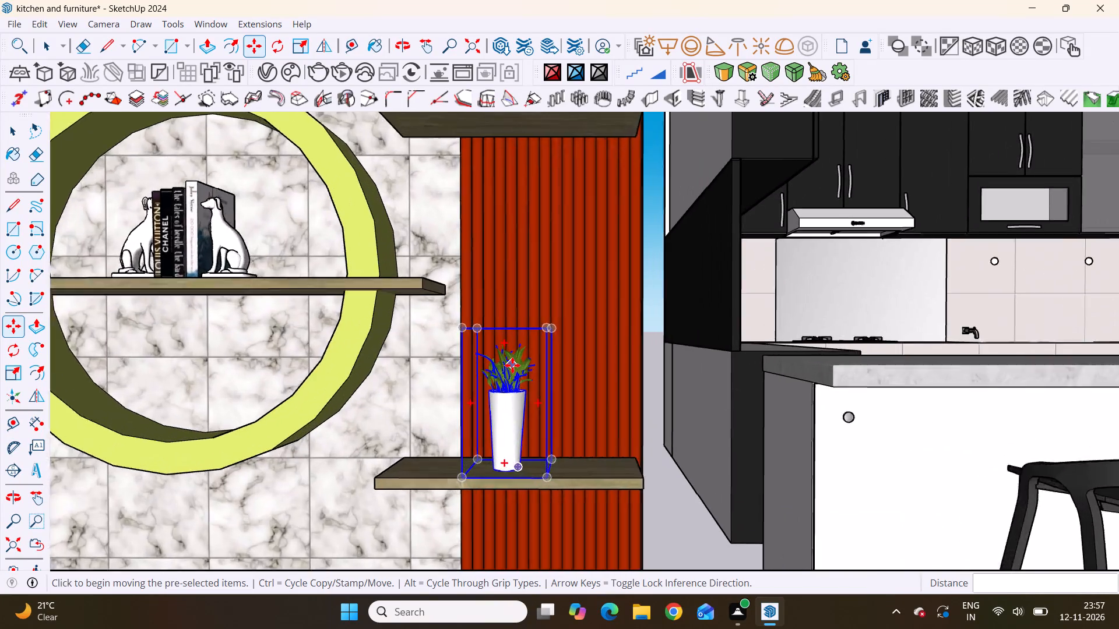
pyautogui.scroll(5, 512, 365)
pyautogui.press('s')
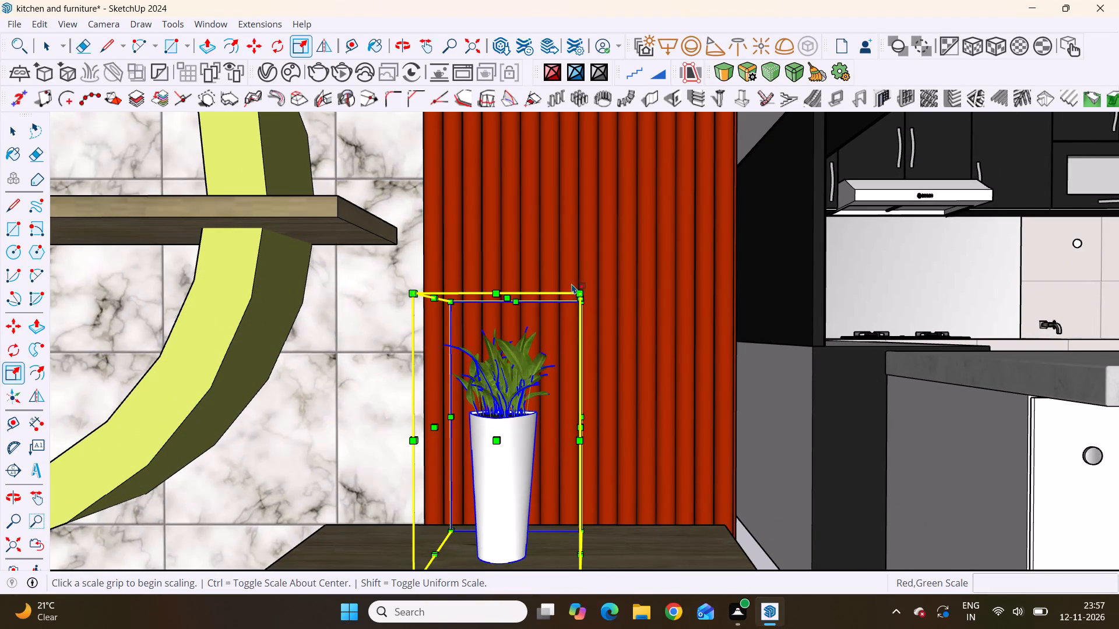
pyautogui.moveTo(580, 293); pyautogui.dragTo(605, 286)
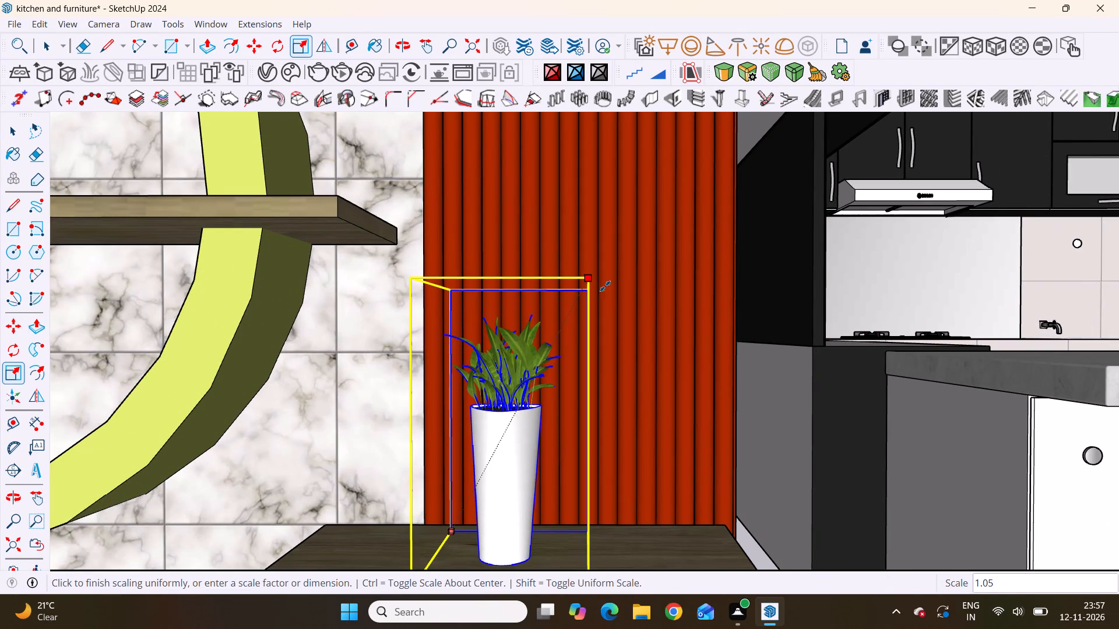
pyautogui.moveTo(605, 286); pyautogui.dragTo(652, 281)
pyautogui.moveTo(645, 282); pyautogui.dragTo(638, 282)
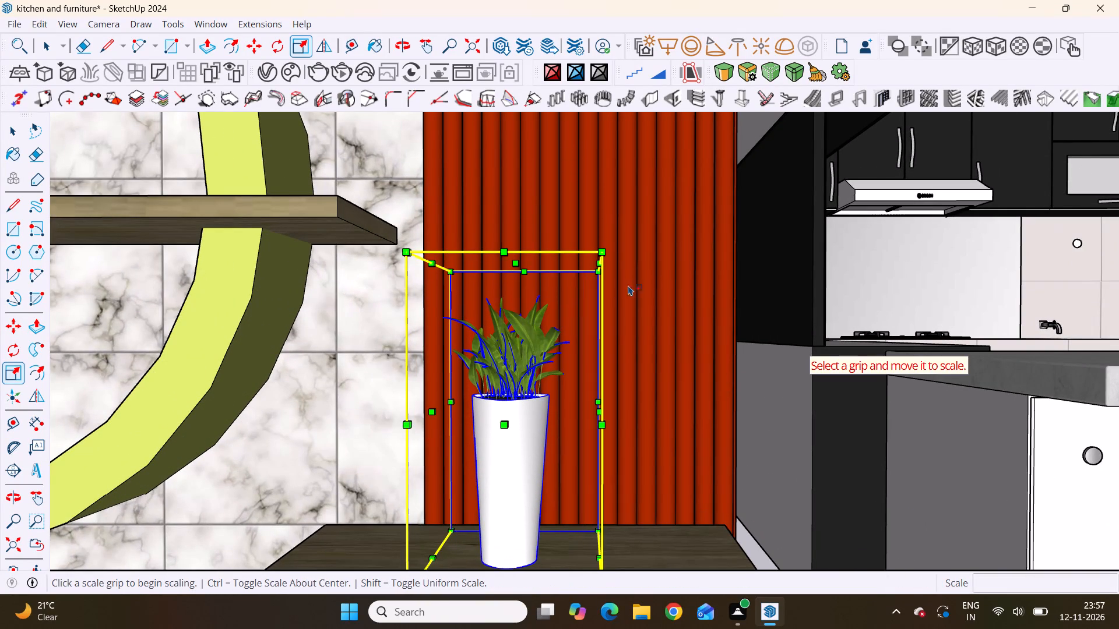
pyautogui.scroll(-20, 583, 271)
pyautogui.scroll(-7, 583, 271)
pyautogui.moveTo(587, 358); pyautogui.dragTo(603, 372, button='middle')
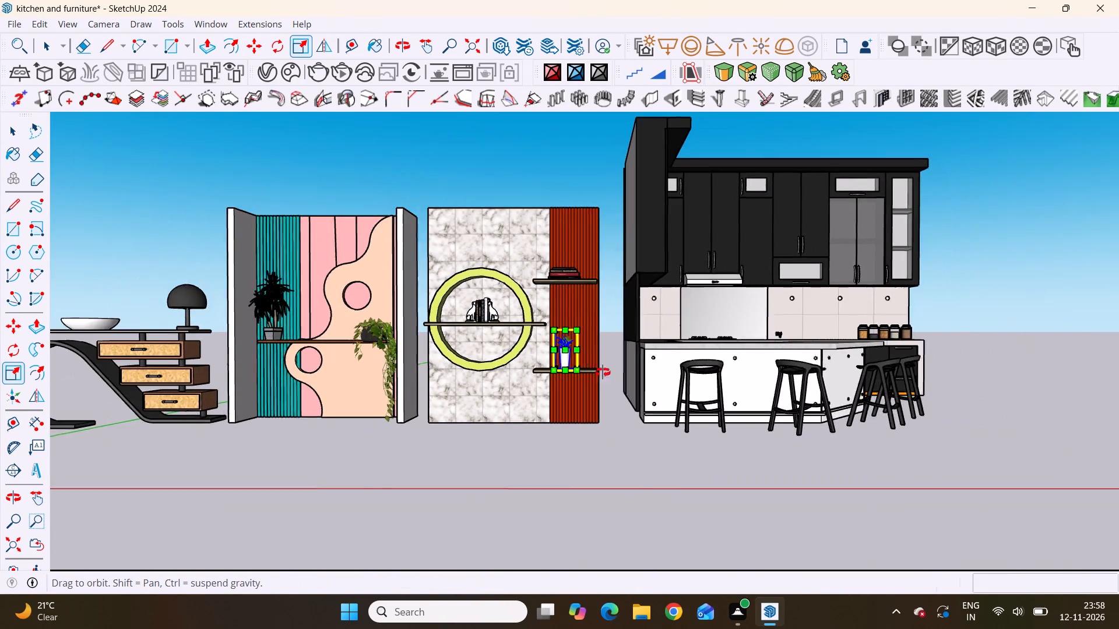
pyautogui.moveTo(603, 372); pyautogui.dragTo(605, 415, button='middle')
pyautogui.scroll(1, 605, 416)
pyautogui.scroll(-11, 587, 382)
pyautogui.press('space')
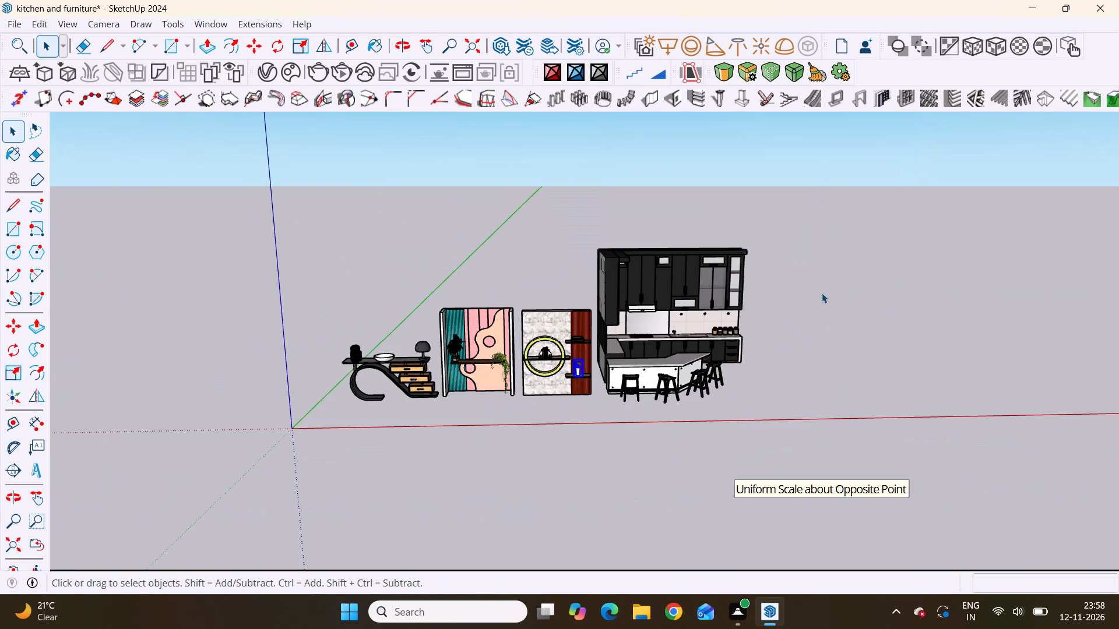
pyautogui.doubleClick(822, 292)
# Review the decorated marble accent wall alongside the desk, the pink wall unit and the kitchen.
pyautogui.scroll(5, 515, 372)
pyautogui.scroll(-5, 515, 372)
pyautogui.scroll(7, 692, 311)
pyautogui.scroll(-7, 692, 311)
pyautogui.moveTo(610, 344); pyautogui.dragTo(575, 295, button='middle')
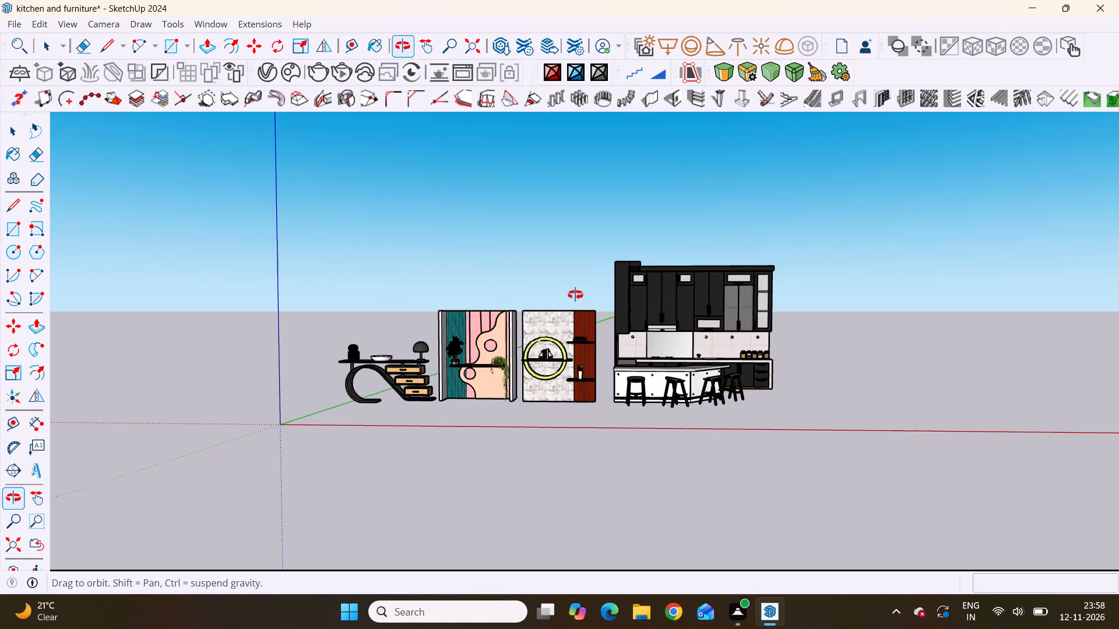
pyautogui.moveTo(575, 295); pyautogui.dragTo(583, 292, button='middle')
pyautogui.scroll(4, 583, 292)
pyautogui.moveTo(530, 346); pyautogui.dragTo(557, 358, button='middle')
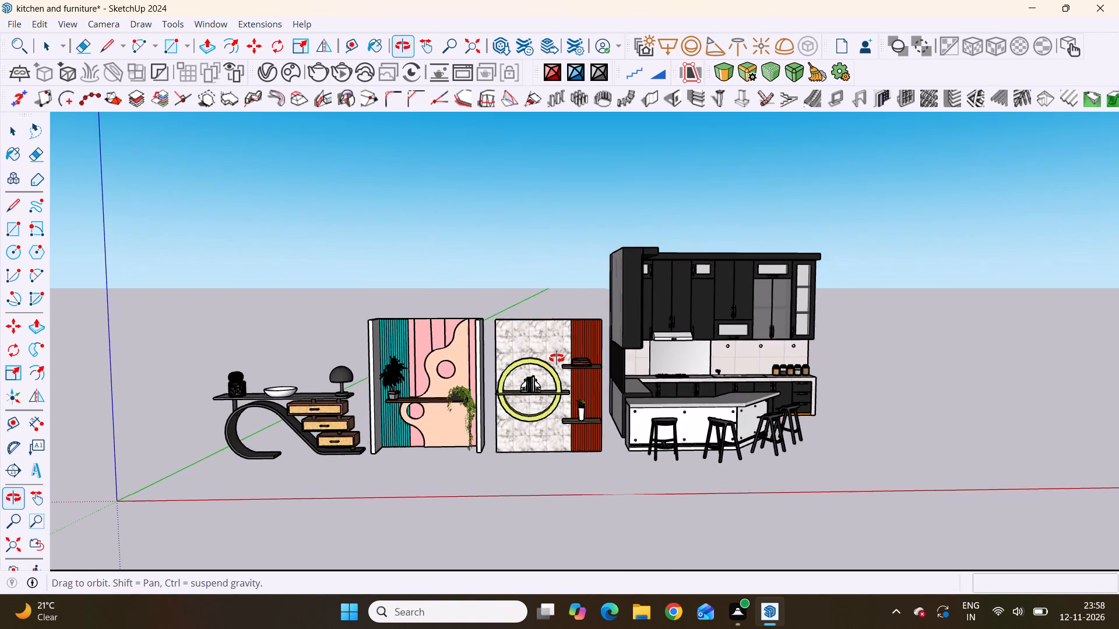
pyautogui.moveTo(557, 358); pyautogui.dragTo(548, 364, button='middle')
pyautogui.scroll(2, 548, 364)
pyautogui.scroll(-4, 548, 364)
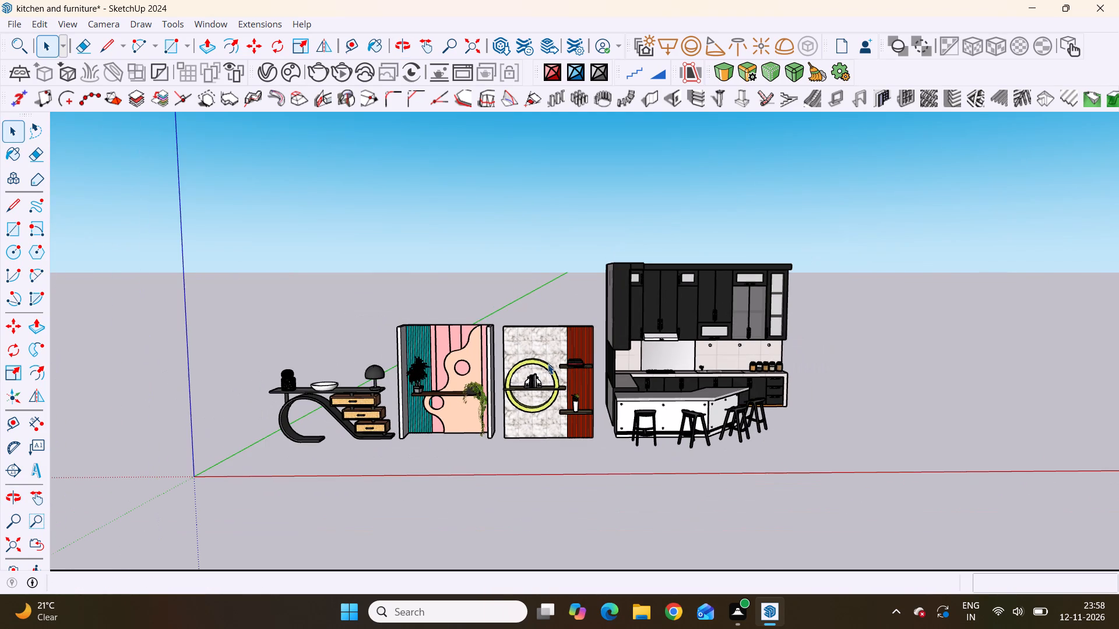
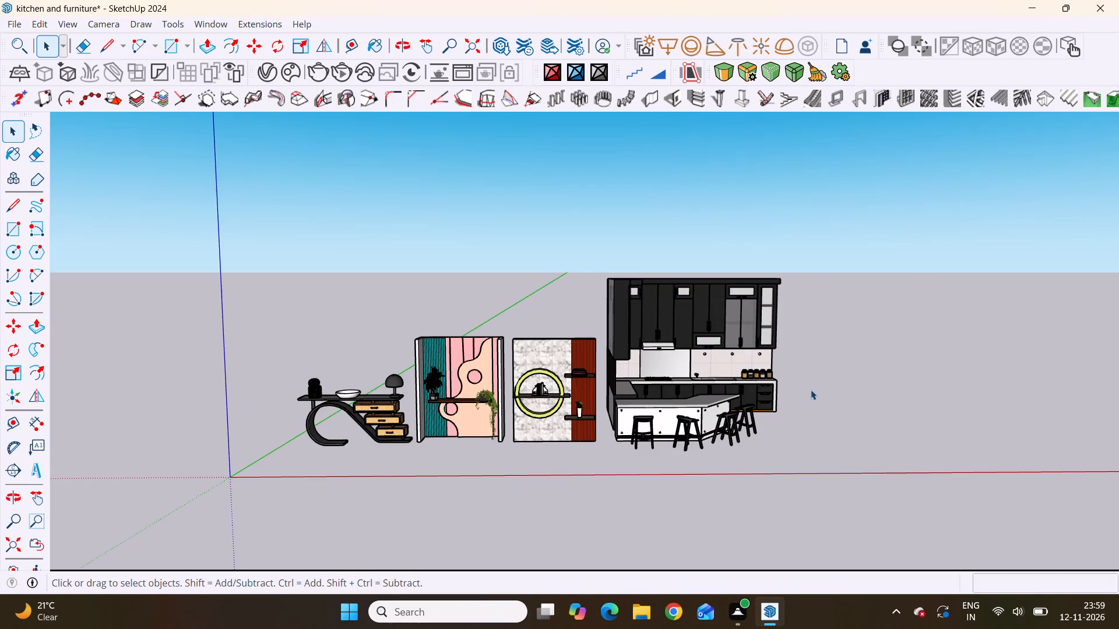
# Add a first scene showing the desk, pink wall unit, marble accent wall and kitchen together in an overall front view.
pyautogui.scroll(-5, 811, 390)
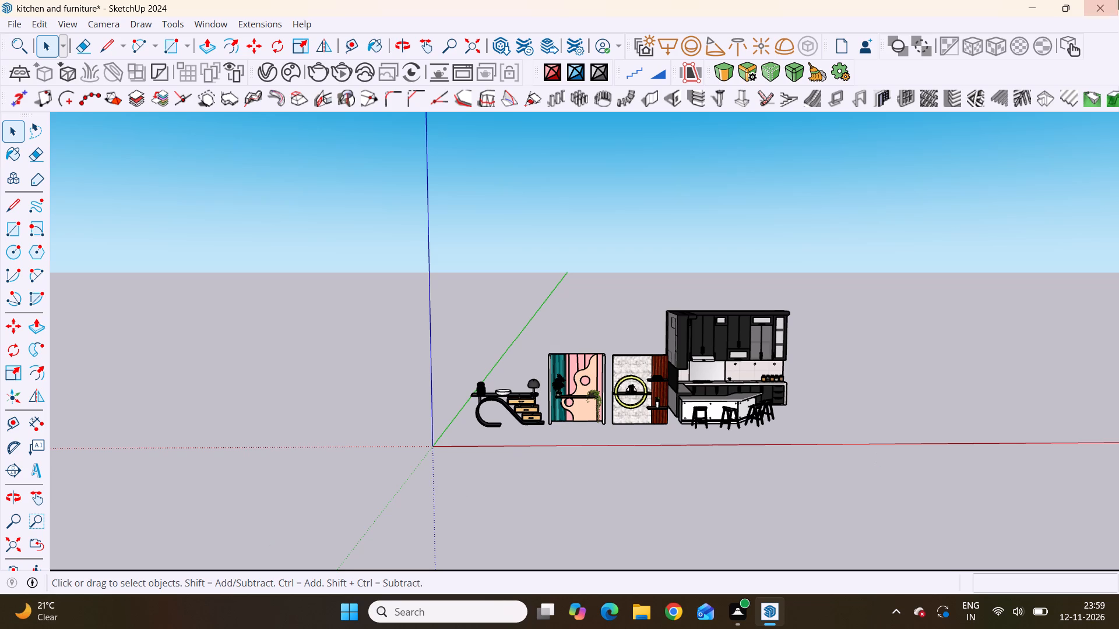
pyautogui.scroll(-8, 320, 410)
pyautogui.moveTo(488, 397); pyautogui.dragTo(418, 378, button='middle')
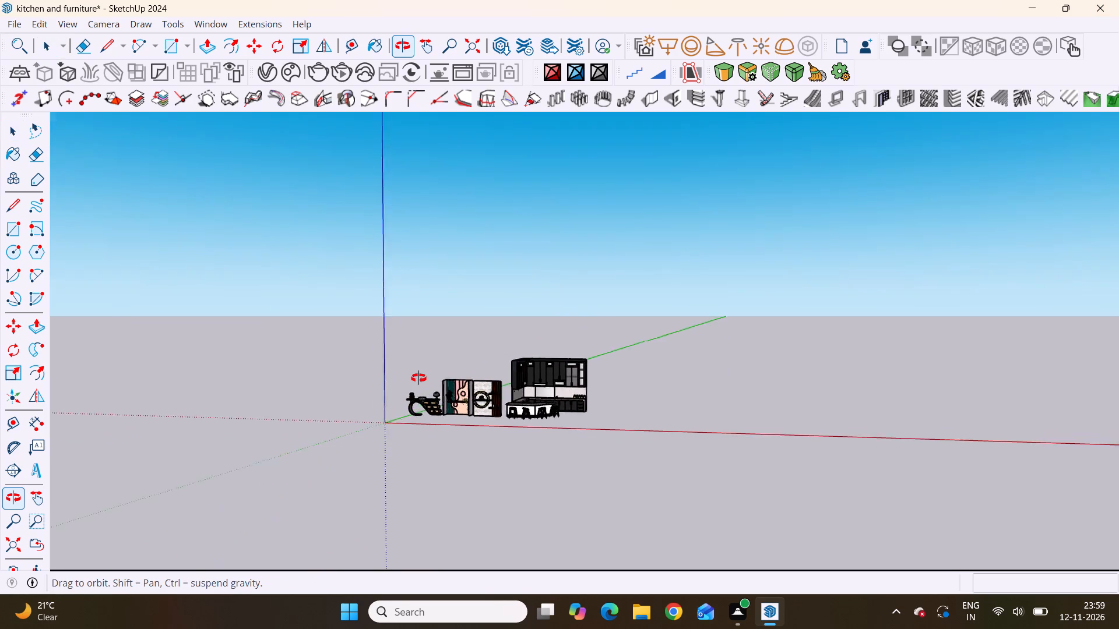
pyautogui.moveTo(418, 378); pyautogui.dragTo(547, 412, button='middle')
pyautogui.scroll(5, 546, 412)
pyautogui.scroll(4, 477, 443)
pyautogui.scroll(-2, 454, 419)
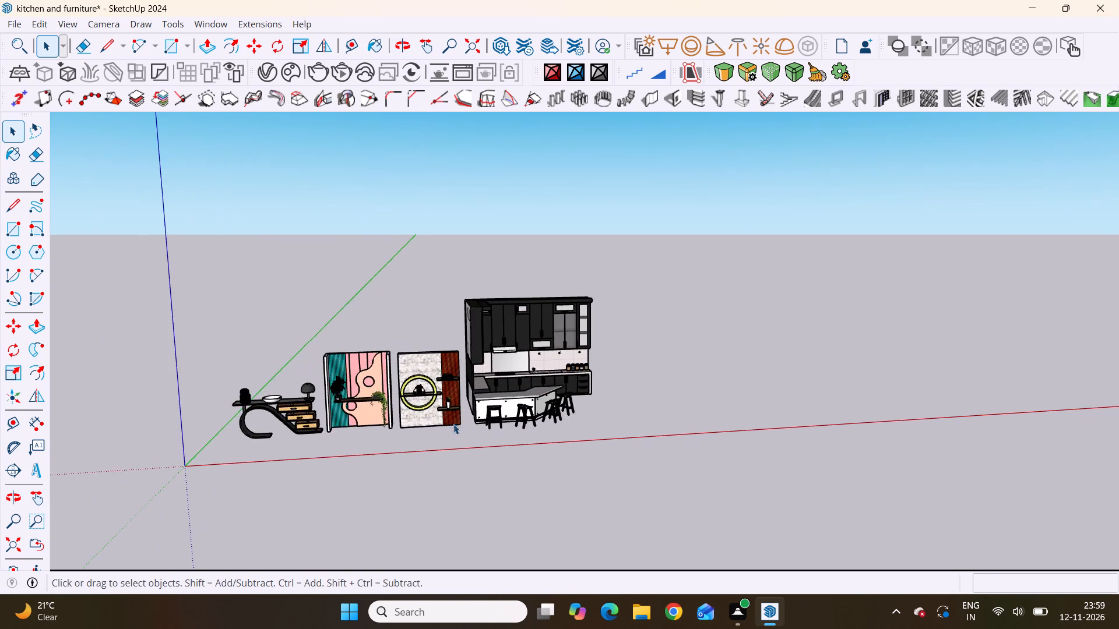
pyautogui.moveTo(411, 419); pyautogui.dragTo(446, 365, button='middle')
pyautogui.scroll(4, 446, 365)
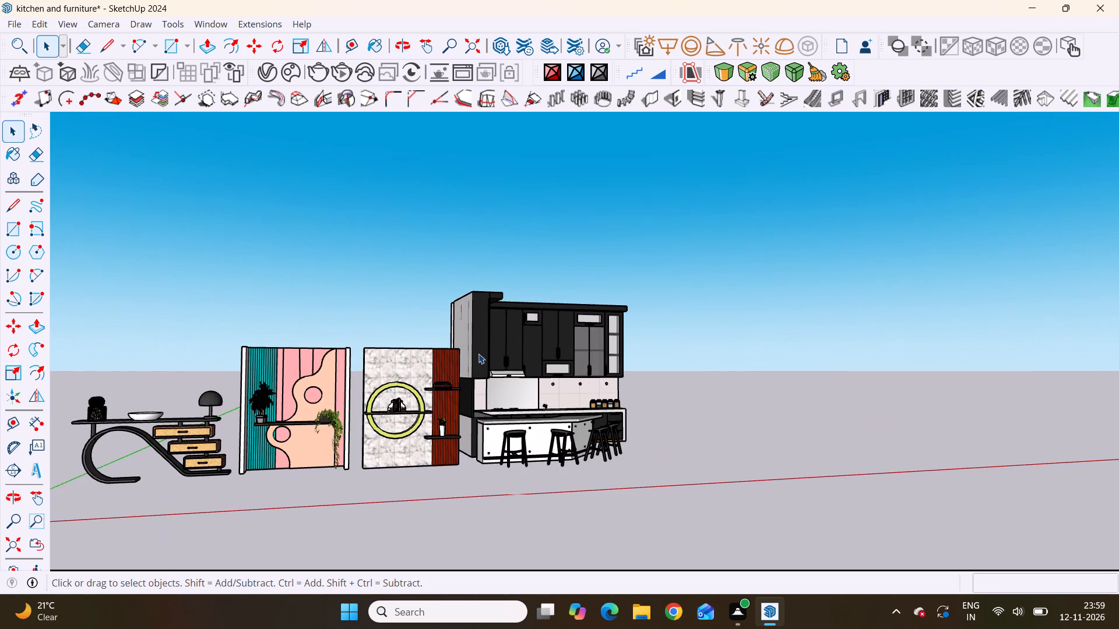
pyautogui.scroll(-3, 481, 355)
pyautogui.scroll(17, 185, 426)
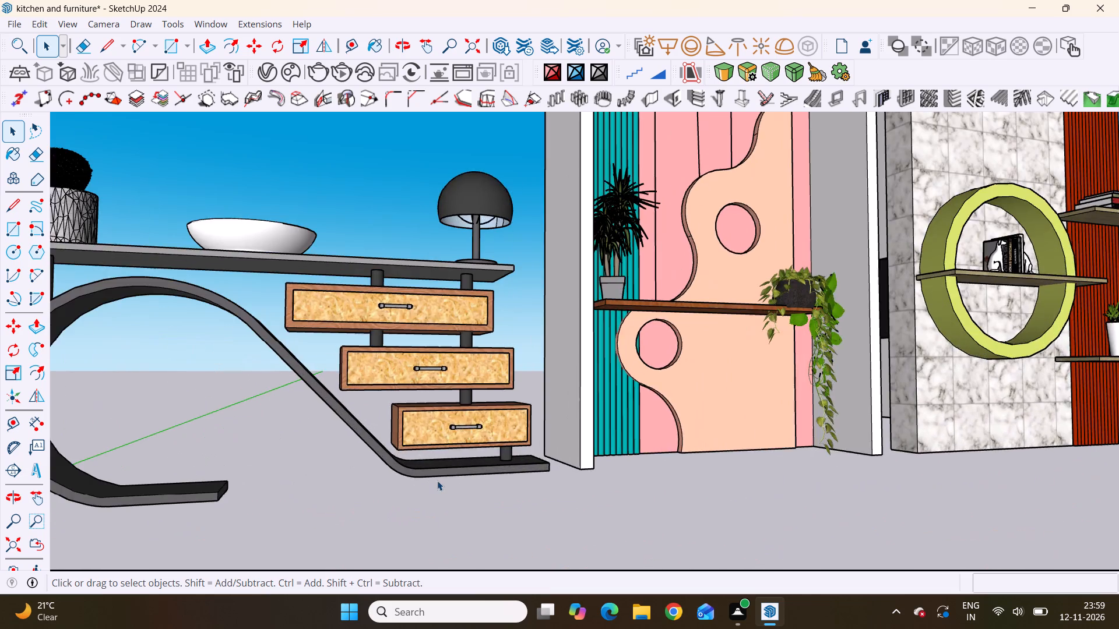
pyautogui.scroll(-4, 446, 478)
pyautogui.scroll(2, 294, 515)
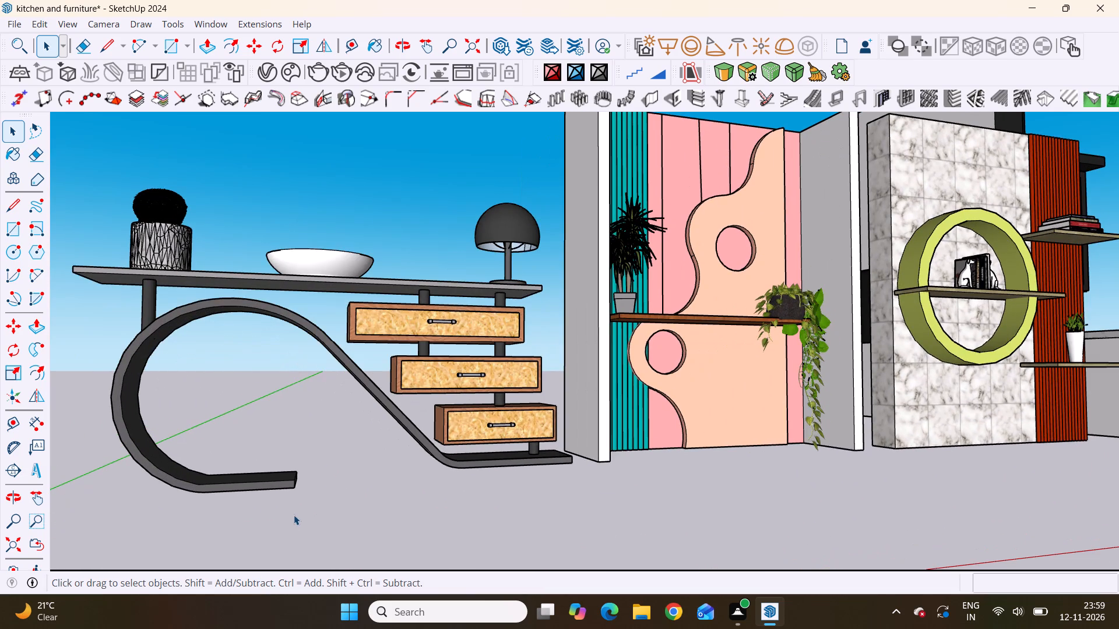
pyautogui.scroll(-2, 294, 515)
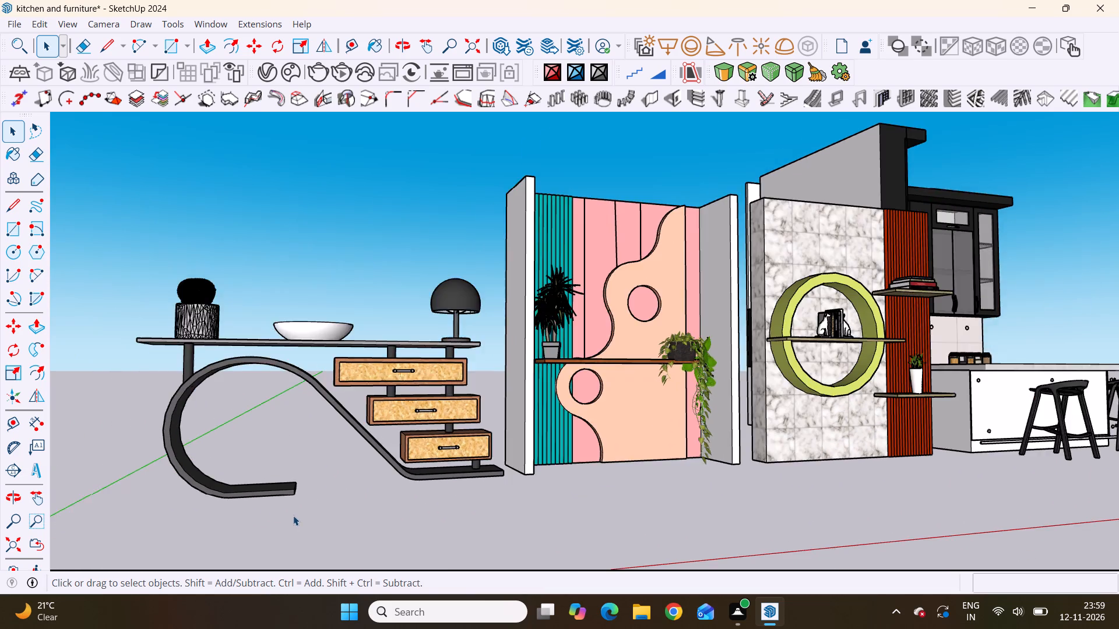
pyautogui.scroll(-9, 293, 515)
pyautogui.moveTo(356, 514); pyautogui.dragTo(255, 522, button='middle')
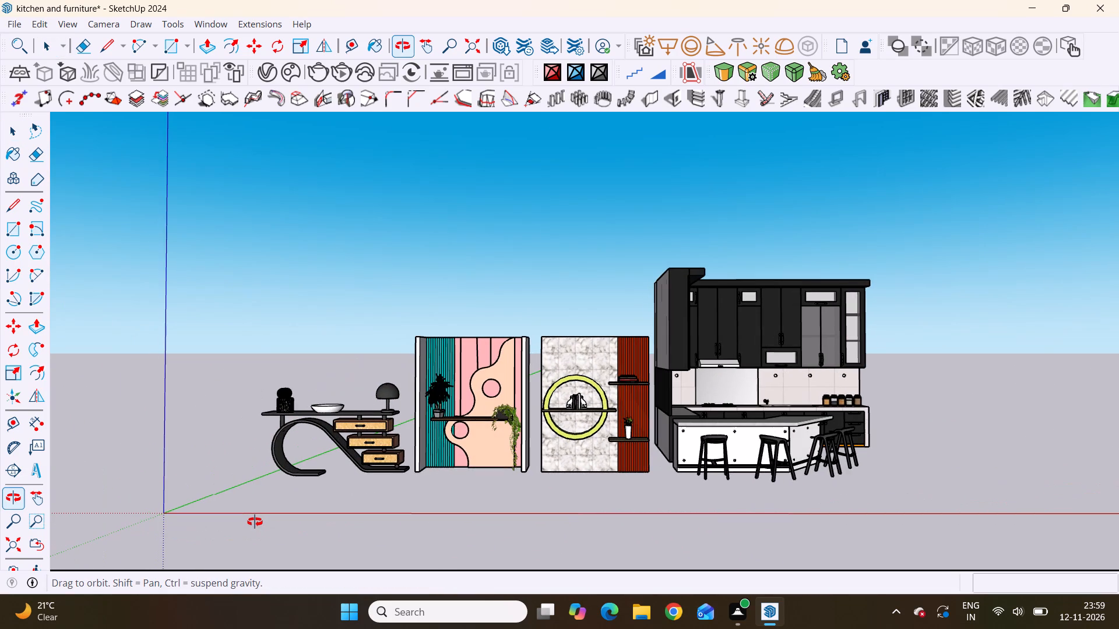
pyautogui.moveTo(255, 522); pyautogui.dragTo(234, 514, button='middle')
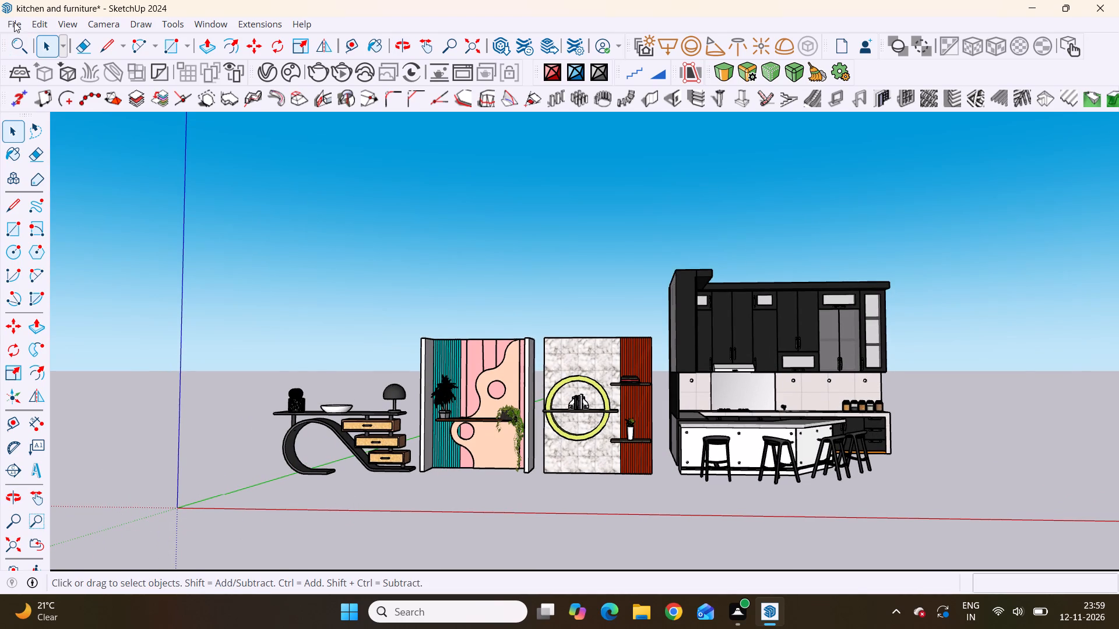
pyautogui.click(66, 22)
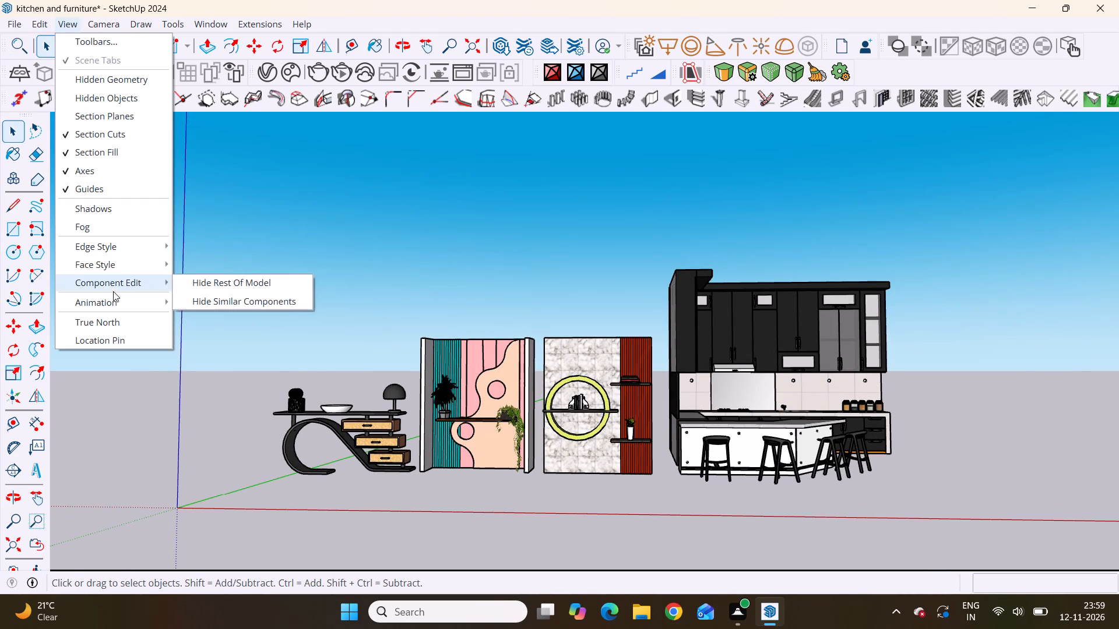
pyautogui.click(123, 302)
pyautogui.click(231, 306)
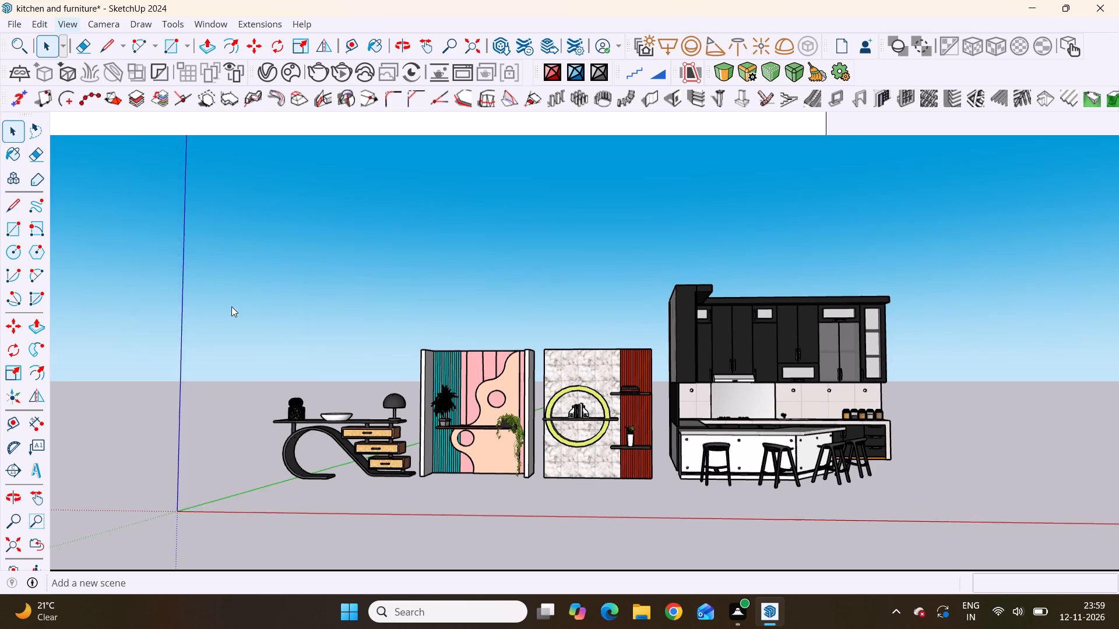
# Add a second scene with a close view of the curved desk, its drawers and the decor on top.
pyautogui.scroll(-1, 339, 391)
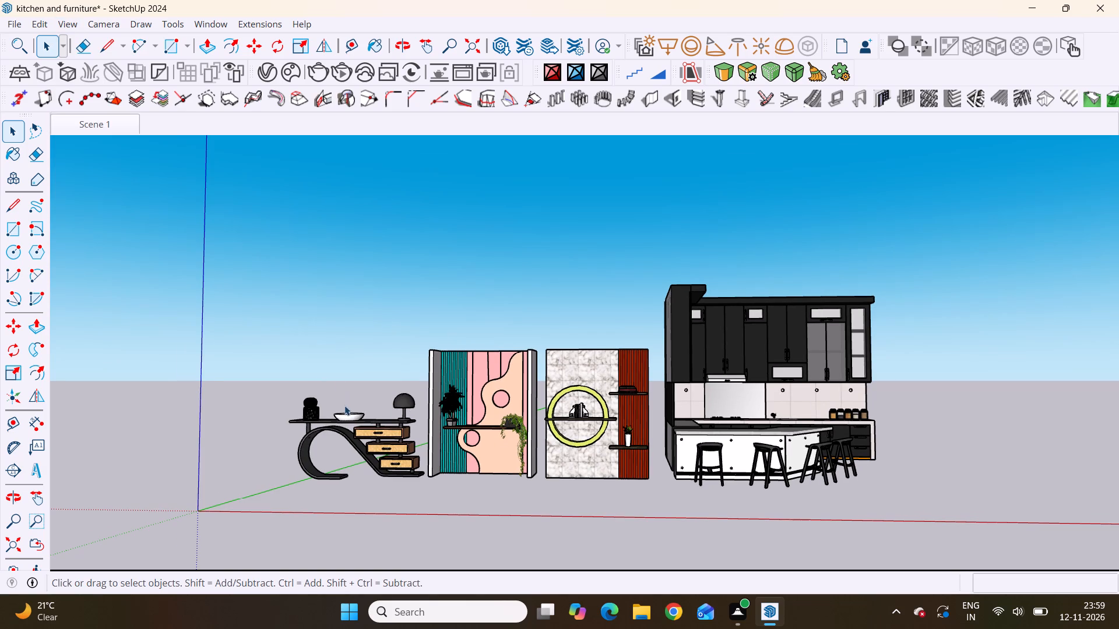
pyautogui.scroll(5, 282, 464)
pyautogui.scroll(8, 320, 496)
pyautogui.scroll(4, 371, 470)
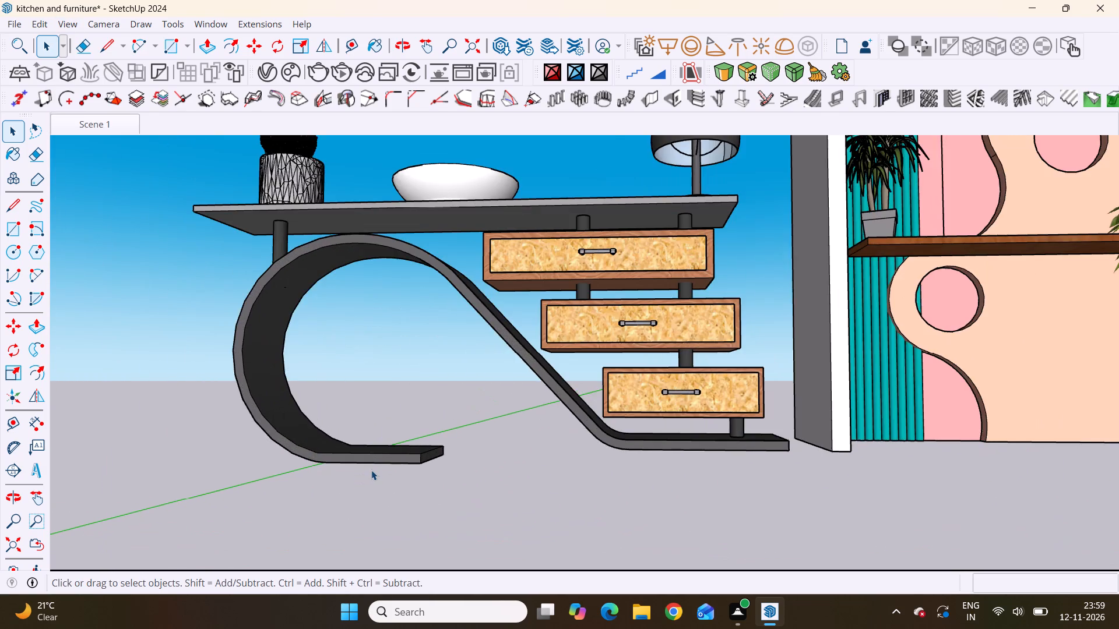
pyautogui.scroll(-5, 371, 469)
pyautogui.moveTo(371, 469); pyautogui.dragTo(415, 480, button='middle')
pyautogui.scroll(-1, 260, 421)
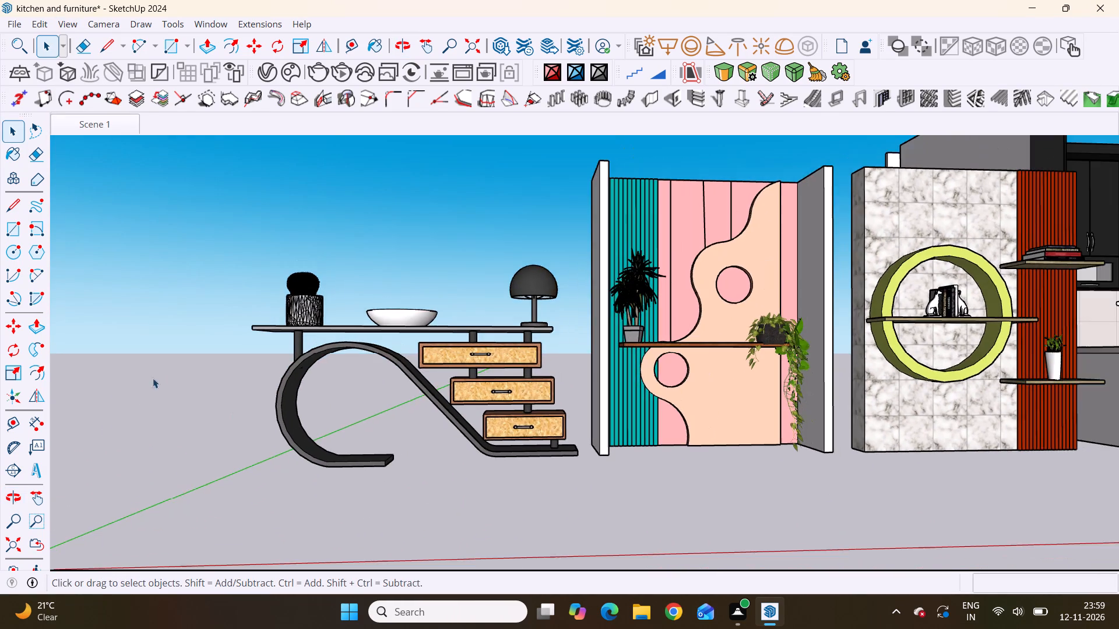
pyautogui.scroll(4, 199, 348)
pyautogui.scroll(2, 281, 413)
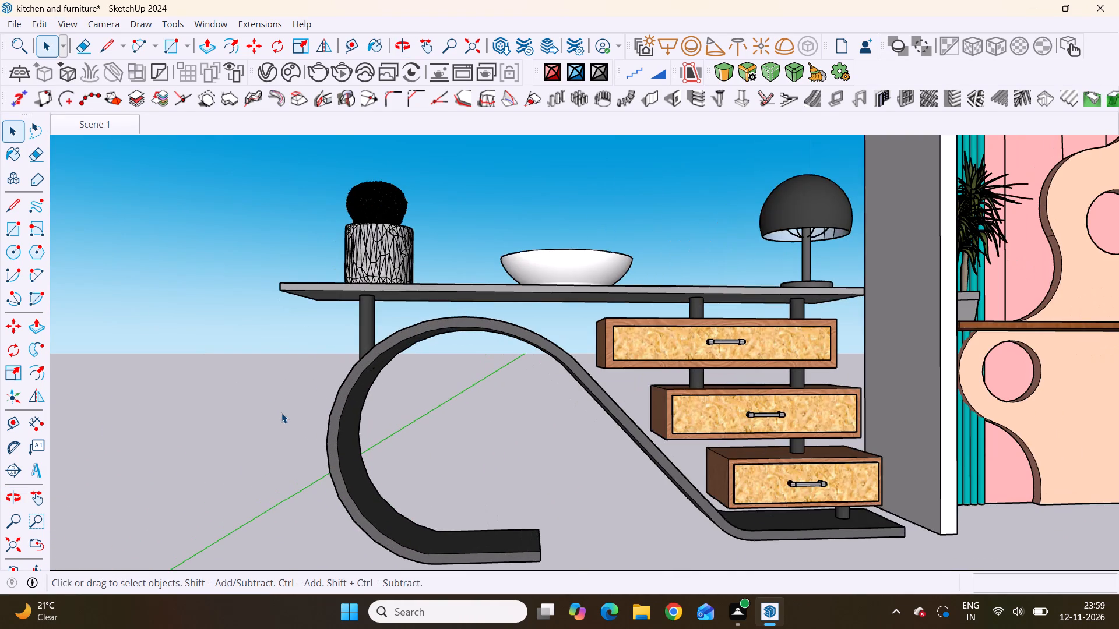
pyautogui.scroll(1, 281, 413)
pyautogui.scroll(-1, 281, 413)
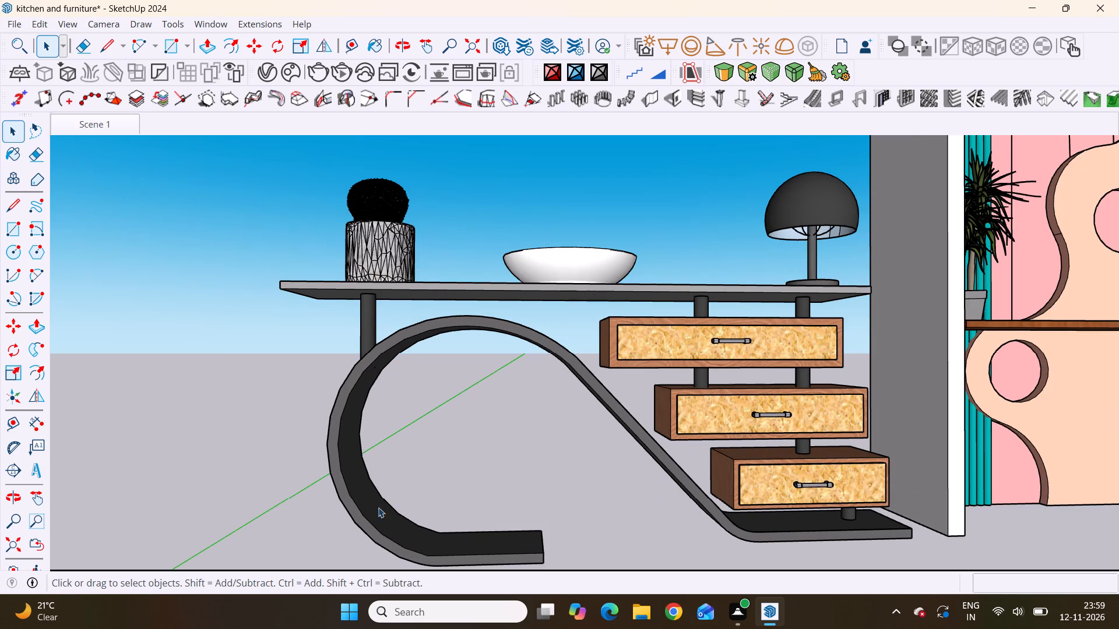
pyautogui.scroll(-1, 389, 513)
pyautogui.scroll(4, 403, 563)
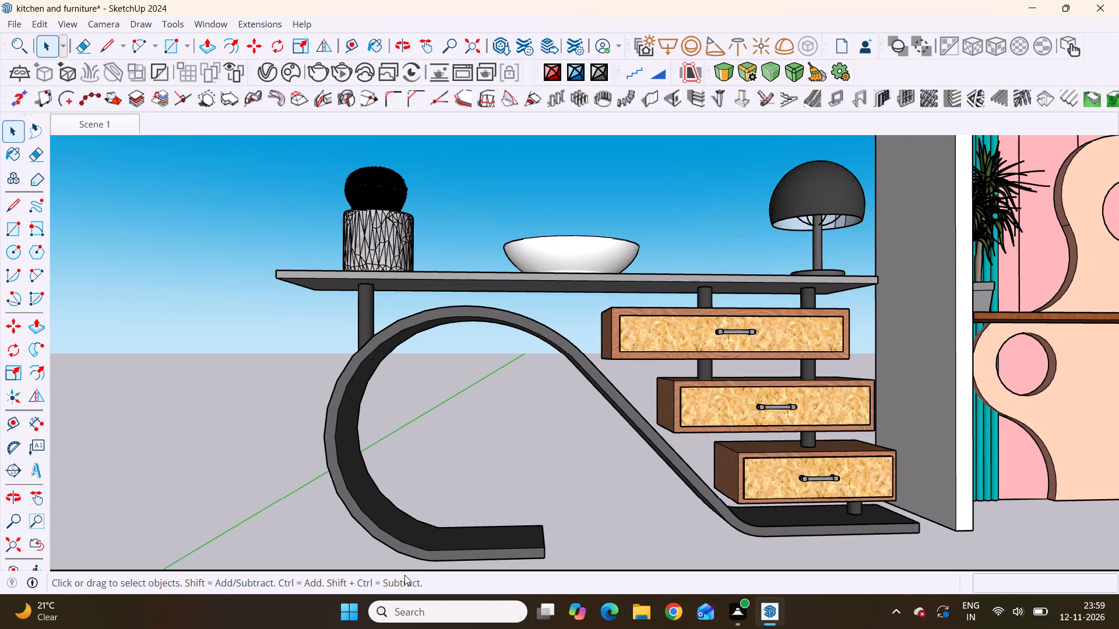
pyautogui.rightClick(125, 122)
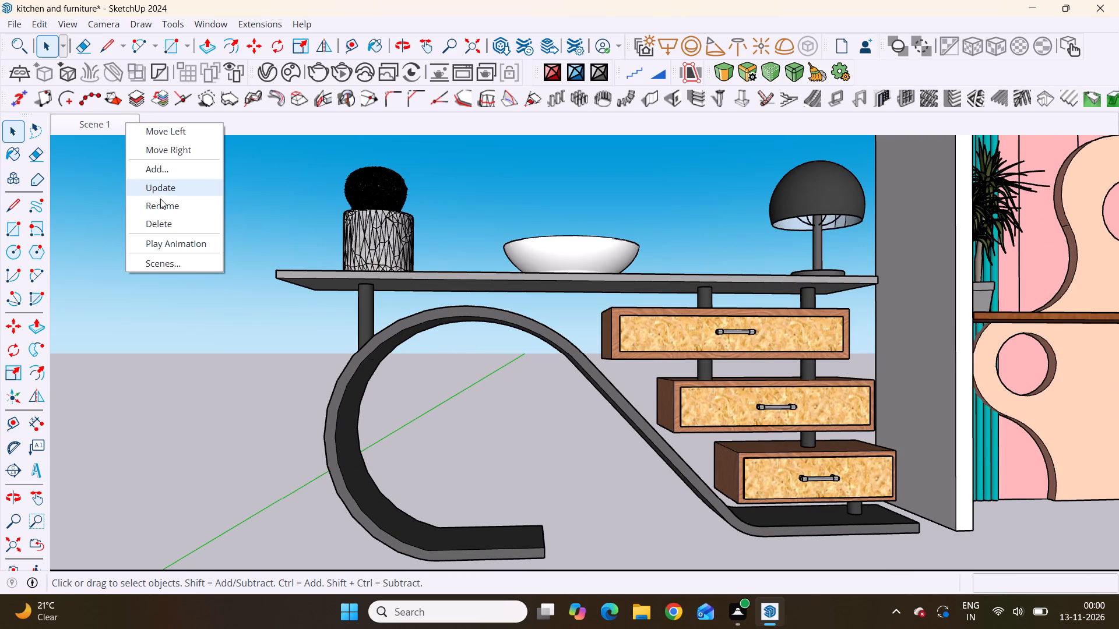
pyautogui.click(167, 168)
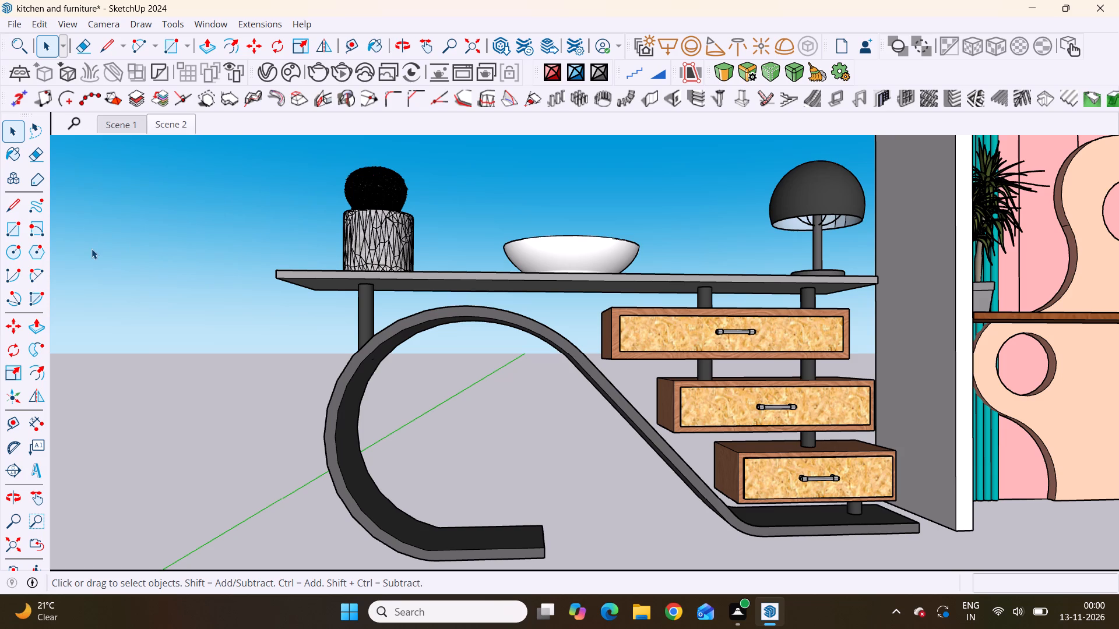
# Add a third scene framing the pink wall unit and the marble accent wall with their decorated shelves.
pyautogui.scroll(-12, 92, 249)
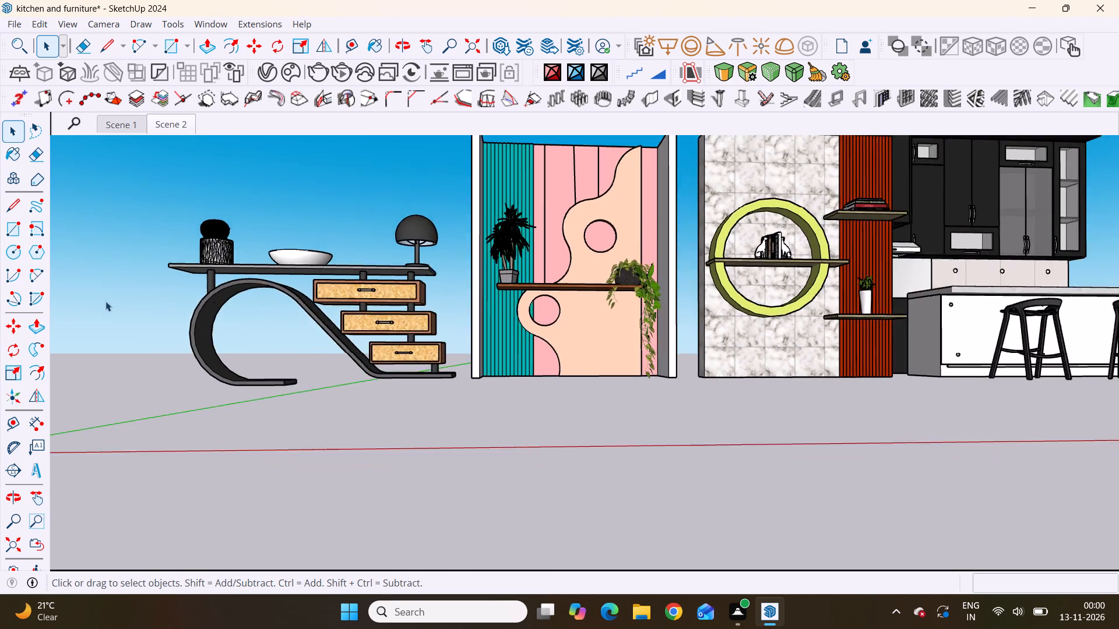
pyautogui.scroll(-7, 105, 301)
pyautogui.scroll(3, 233, 268)
pyautogui.scroll(6, 522, 234)
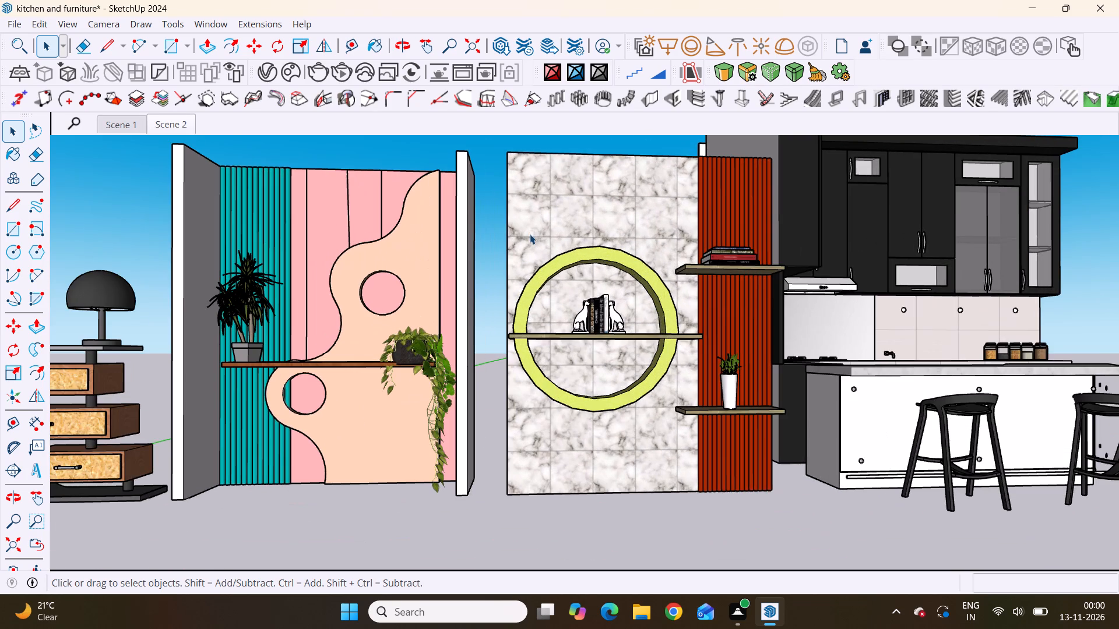
pyautogui.scroll(4, 347, 291)
pyautogui.scroll(-5, 364, 296)
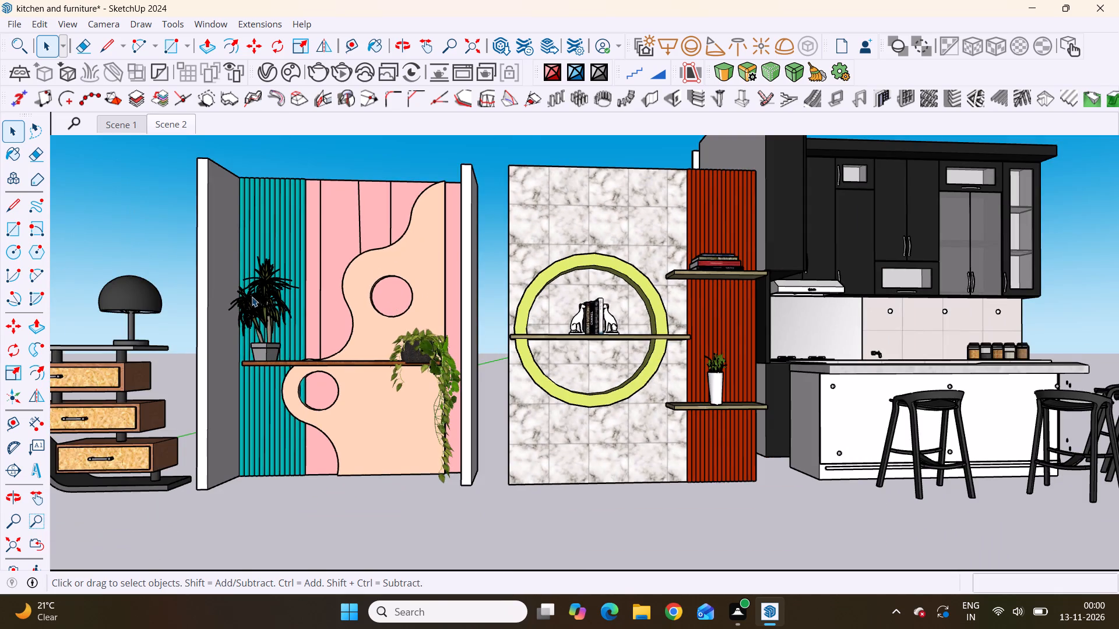
pyautogui.scroll(4, 181, 284)
pyautogui.scroll(-2, 181, 284)
pyautogui.scroll(1, 181, 284)
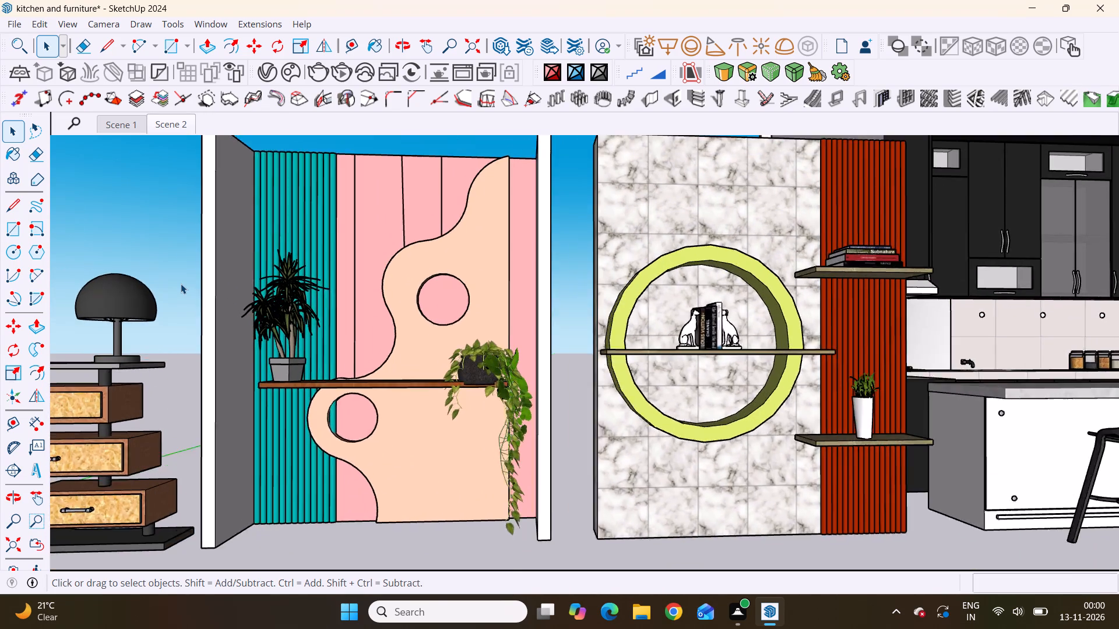
pyautogui.scroll(1, 181, 284)
pyautogui.scroll(-3, 181, 284)
pyautogui.scroll(-2, 435, 277)
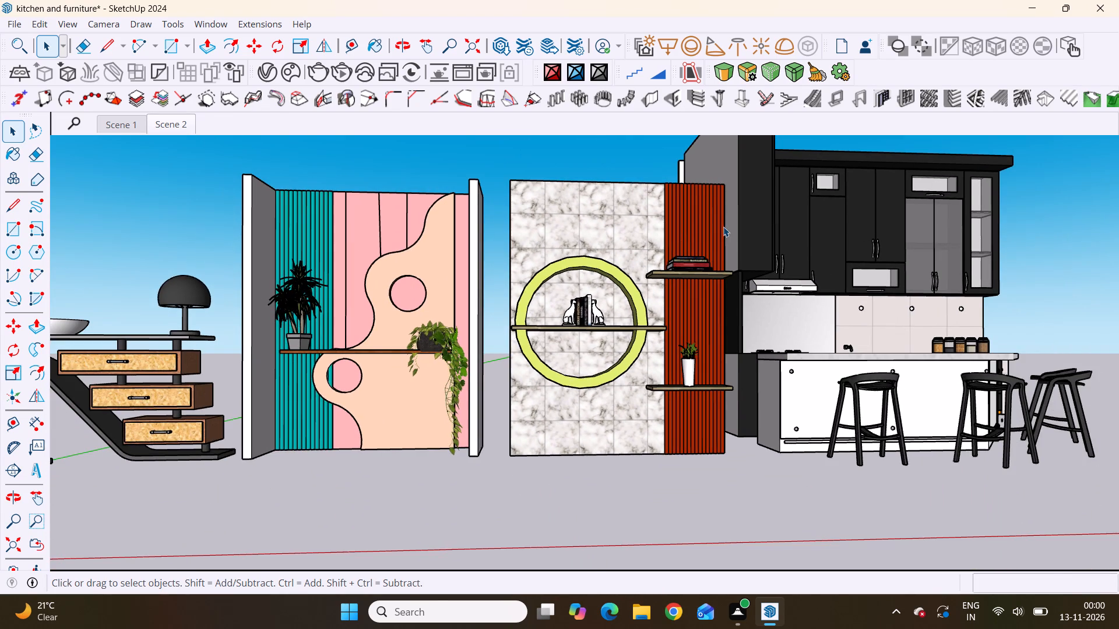
pyautogui.scroll(4, 724, 226)
pyautogui.scroll(-3, 724, 226)
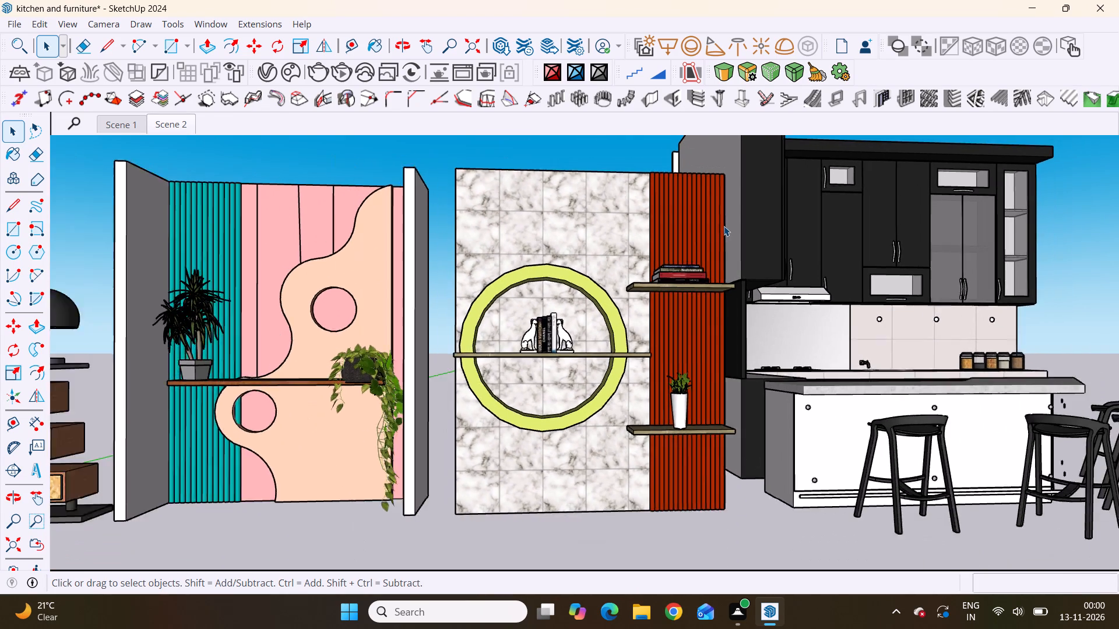
pyautogui.scroll(2, 724, 226)
pyautogui.scroll(-1, 449, 330)
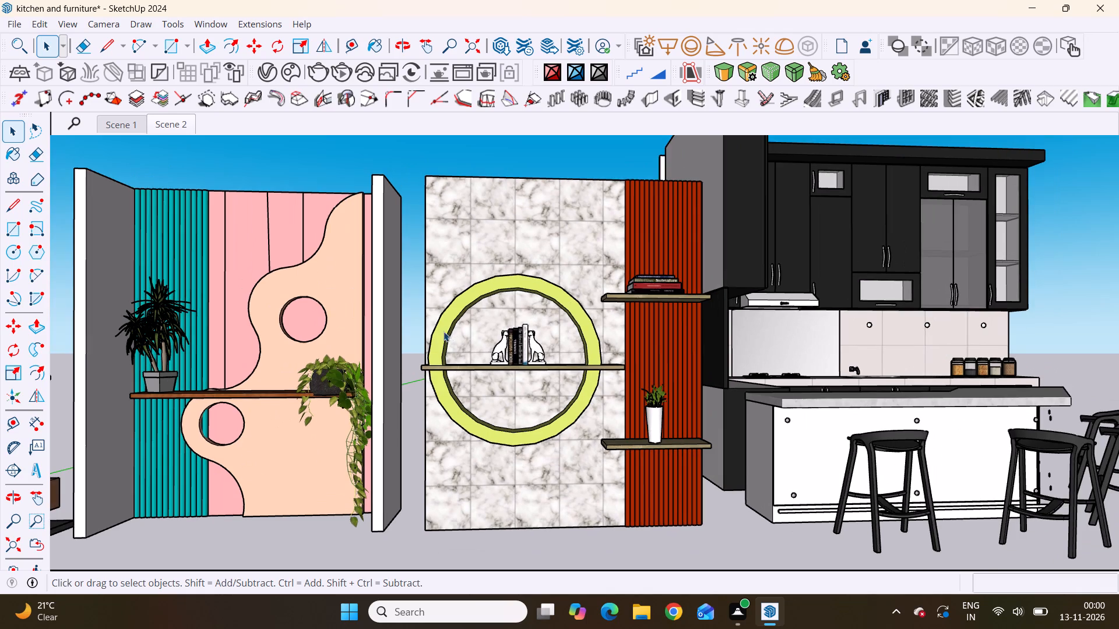
pyautogui.middleClick(444, 331)
pyautogui.scroll(-2, 235, 400)
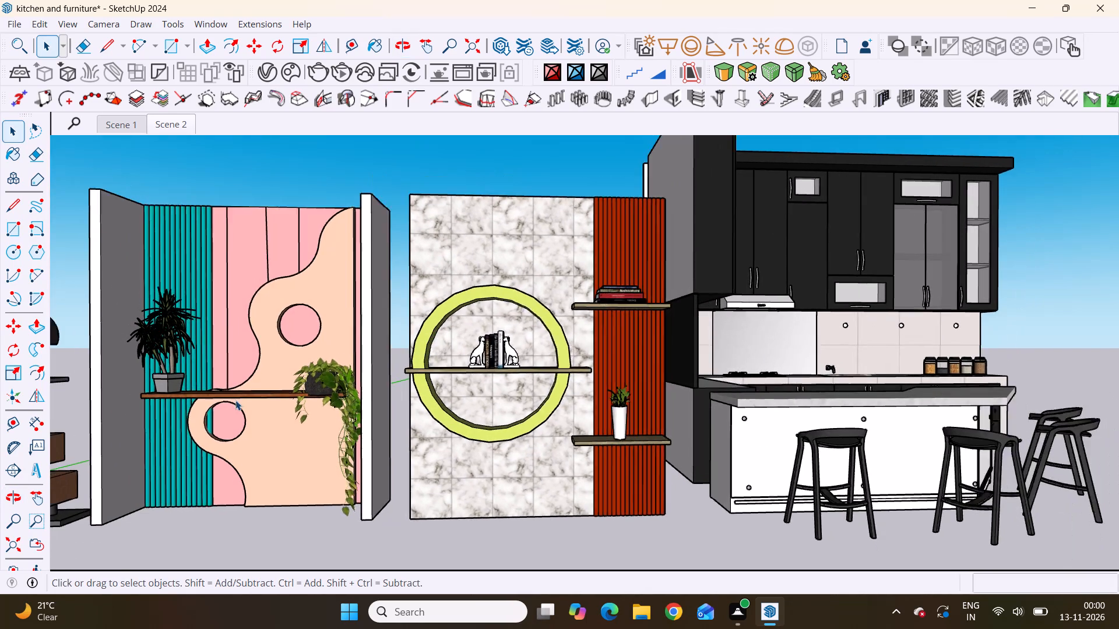
pyautogui.scroll(-1, 235, 400)
pyautogui.scroll(4, 41, 454)
pyautogui.scroll(5, 98, 420)
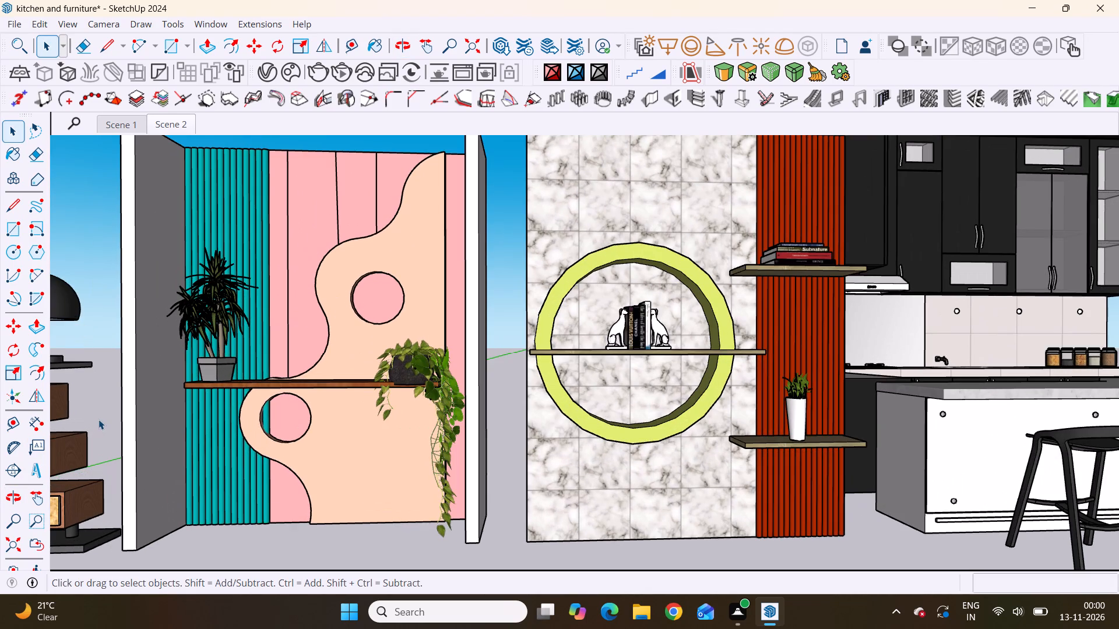
pyautogui.scroll(4, 98, 419)
pyautogui.scroll(-4, 98, 419)
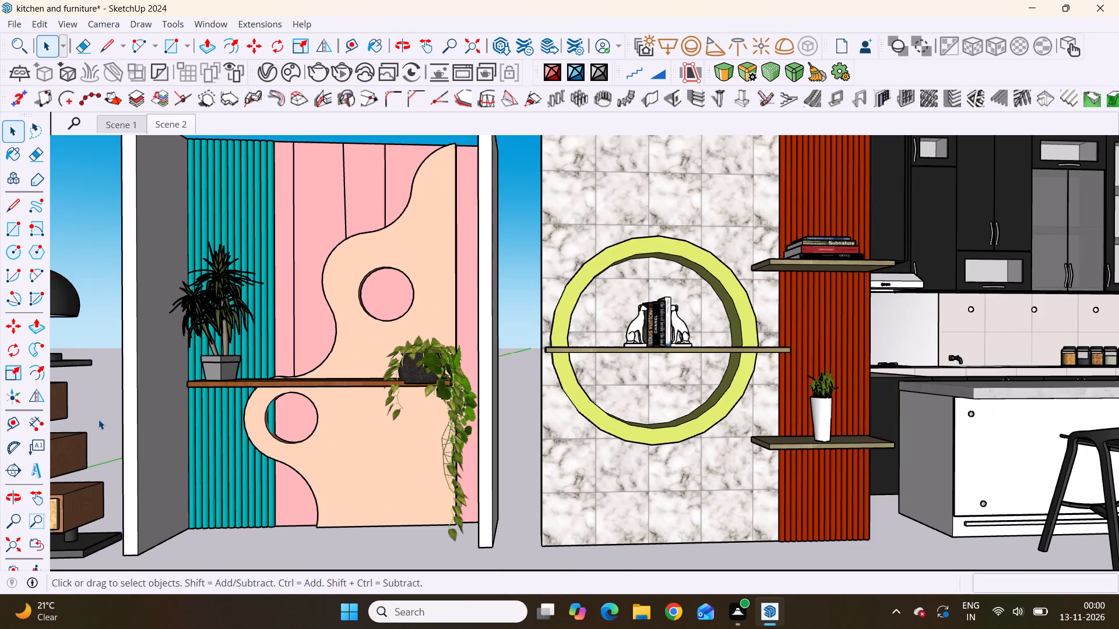
pyautogui.scroll(-1, 98, 419)
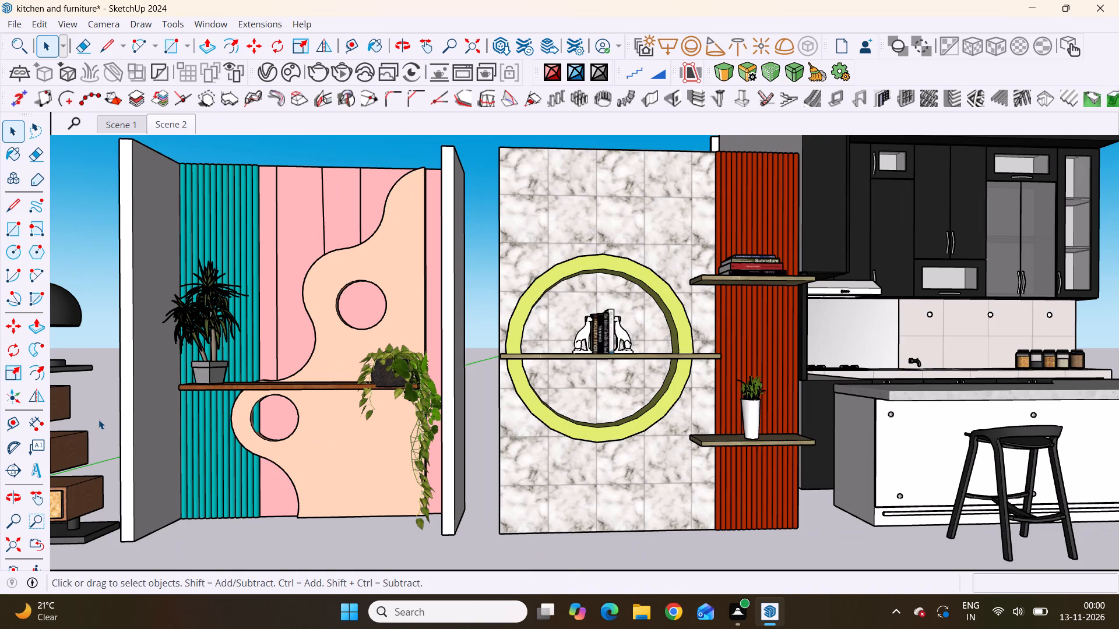
pyautogui.scroll(1, 98, 419)
pyautogui.scroll(-1, 98, 419)
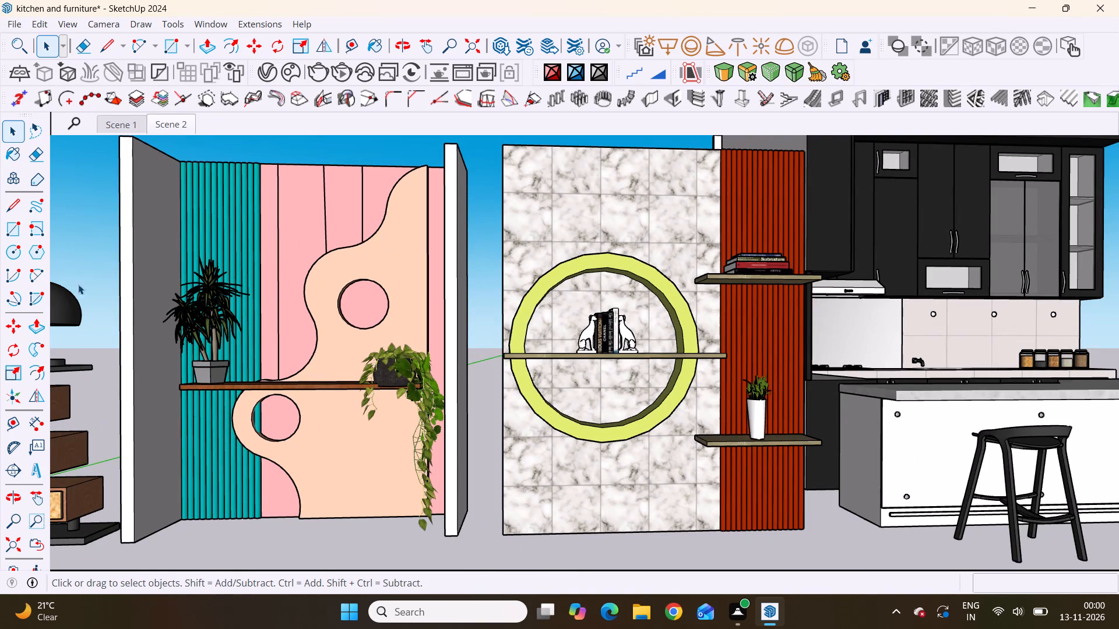
pyautogui.scroll(1, 78, 237)
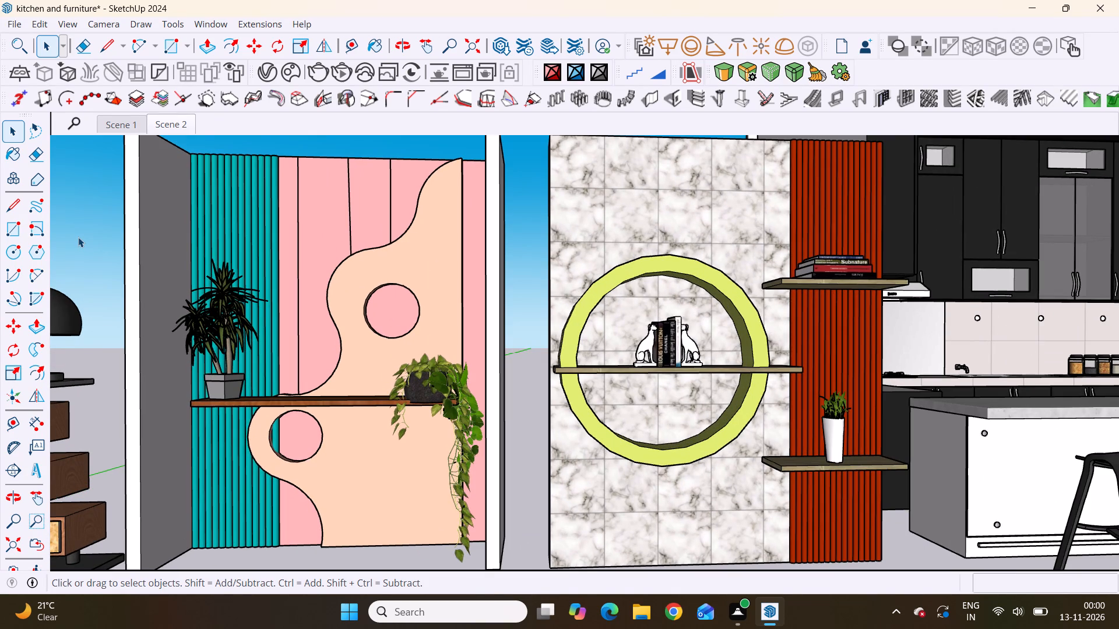
pyautogui.rightClick(206, 130)
pyautogui.rightClick(186, 129)
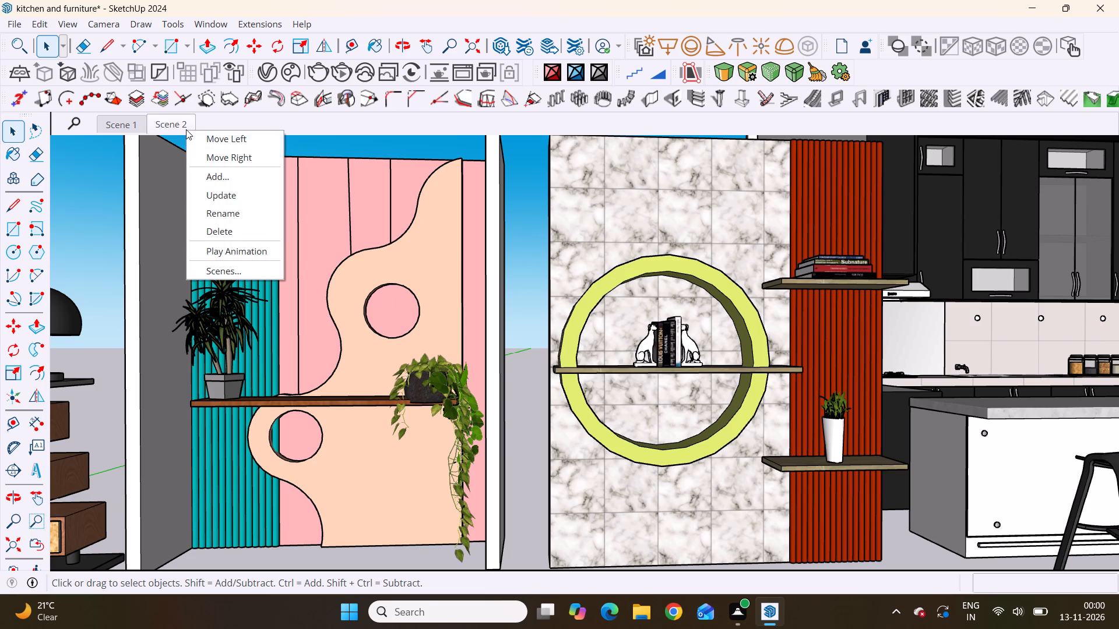
pyautogui.click(225, 179)
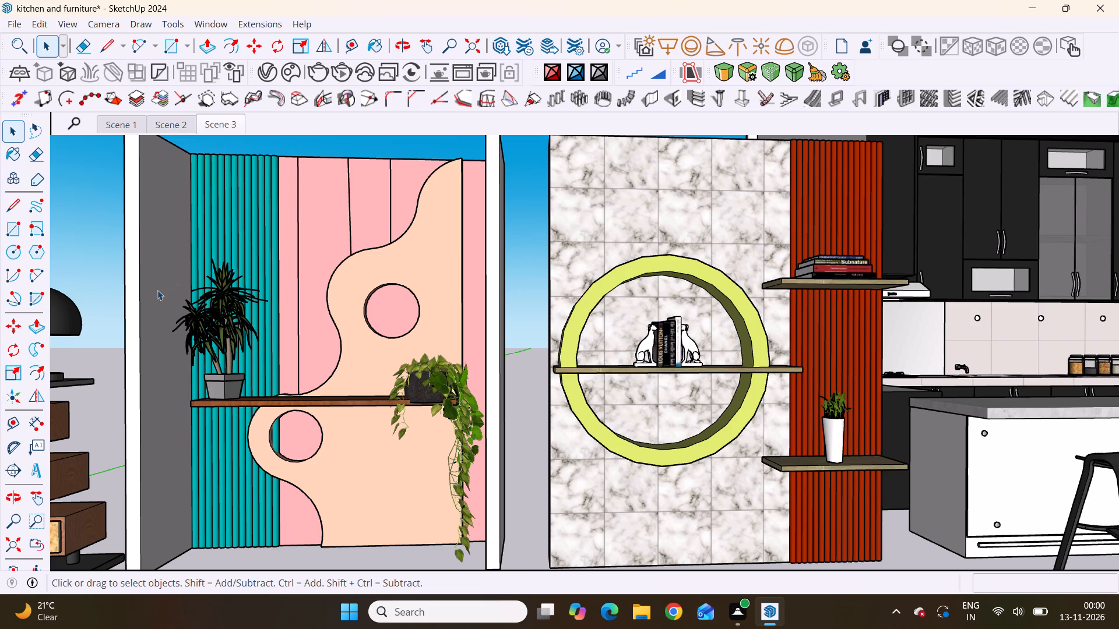
# Add a fourth scene with a close view of the kitchen showing the black cabinets, the island and its four stools.
pyautogui.scroll(-17, 140, 314)
pyautogui.scroll(6, 397, 275)
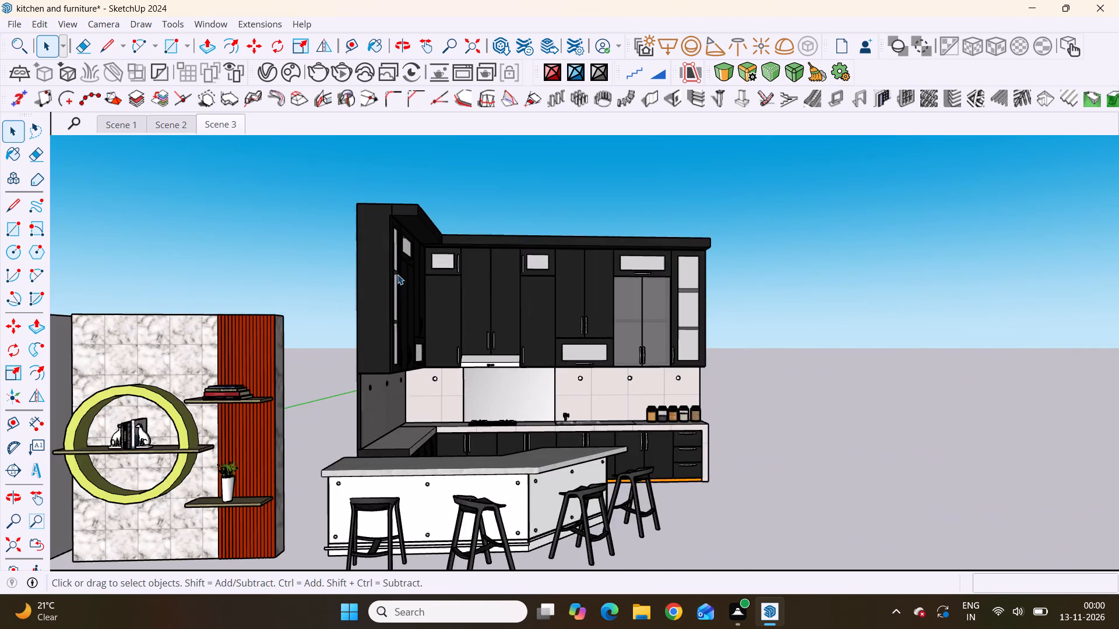
pyautogui.scroll(4, 397, 287)
pyautogui.scroll(-5, 356, 277)
pyautogui.scroll(-3, 354, 331)
pyautogui.scroll(3, 381, 485)
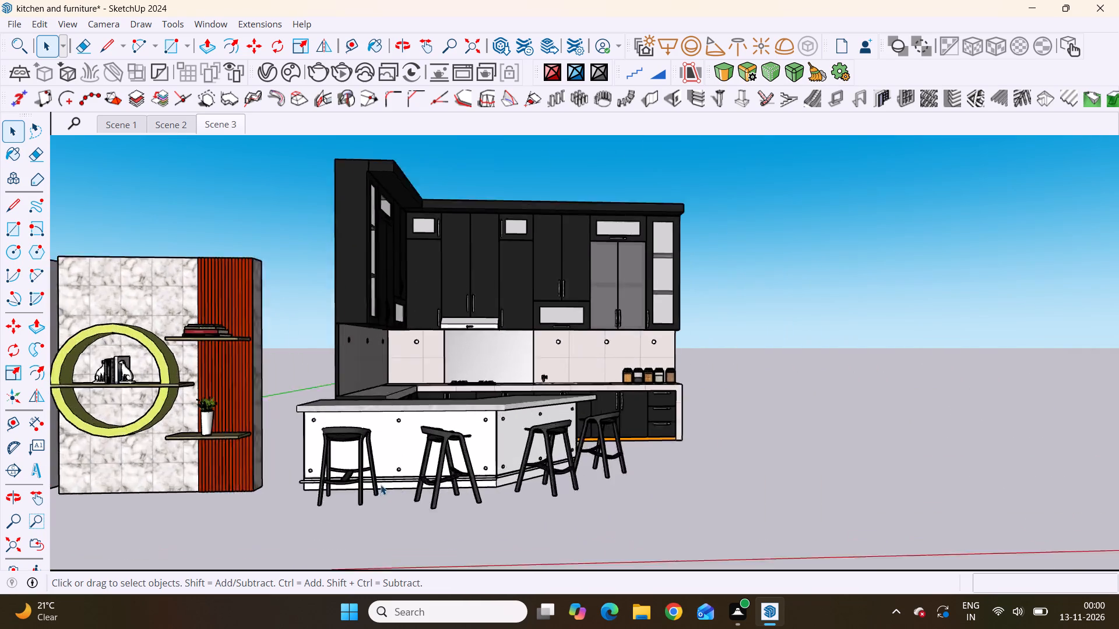
pyautogui.scroll(4, 381, 485)
pyautogui.scroll(-3, 340, 491)
pyautogui.moveTo(340, 410); pyautogui.dragTo(354, 487, button='middle')
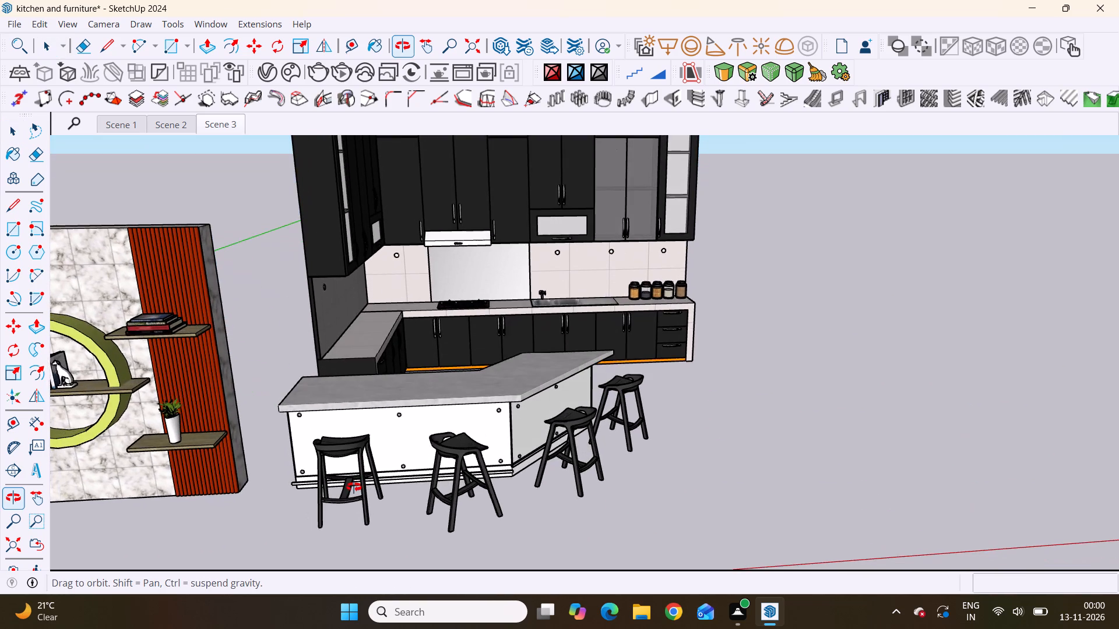
pyautogui.moveTo(354, 487); pyautogui.dragTo(360, 458, button='middle')
pyautogui.scroll(-6, 360, 458)
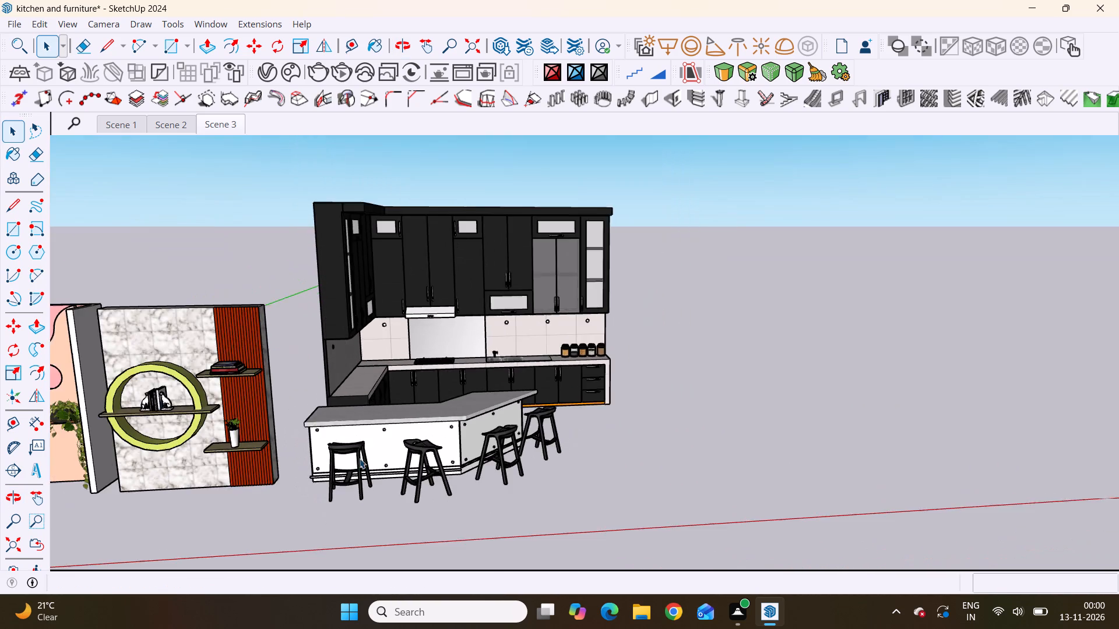
pyautogui.scroll(5, 269, 221)
pyautogui.scroll(-4, 279, 267)
pyautogui.moveTo(286, 376); pyautogui.dragTo(259, 343, button='middle')
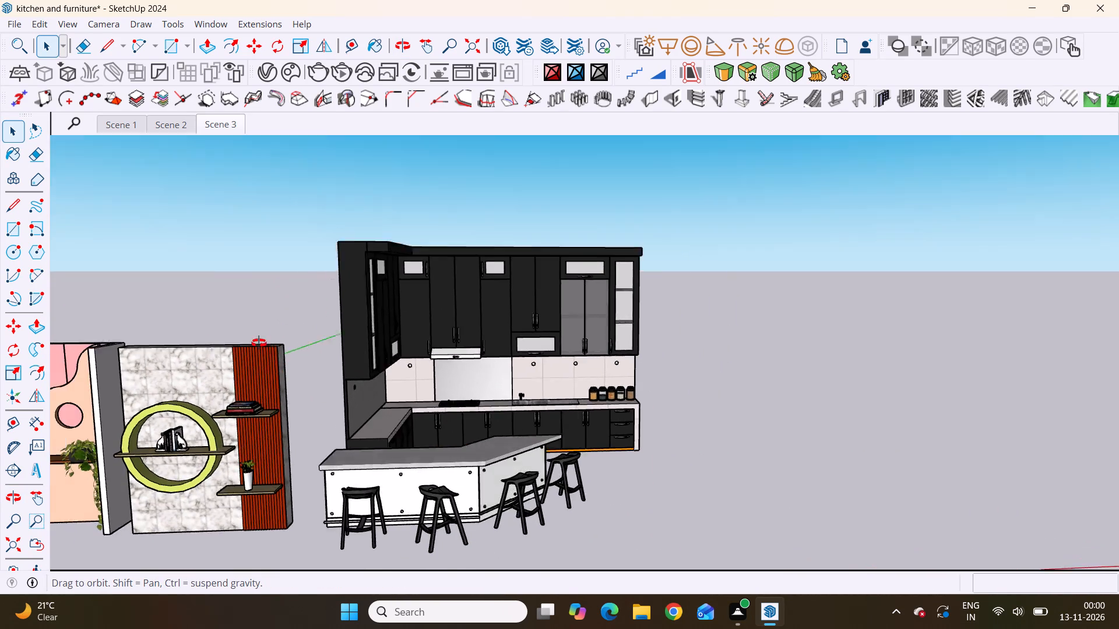
pyautogui.moveTo(259, 343); pyautogui.dragTo(258, 321, button='middle')
pyautogui.scroll(4, 258, 321)
pyautogui.scroll(-4, 258, 321)
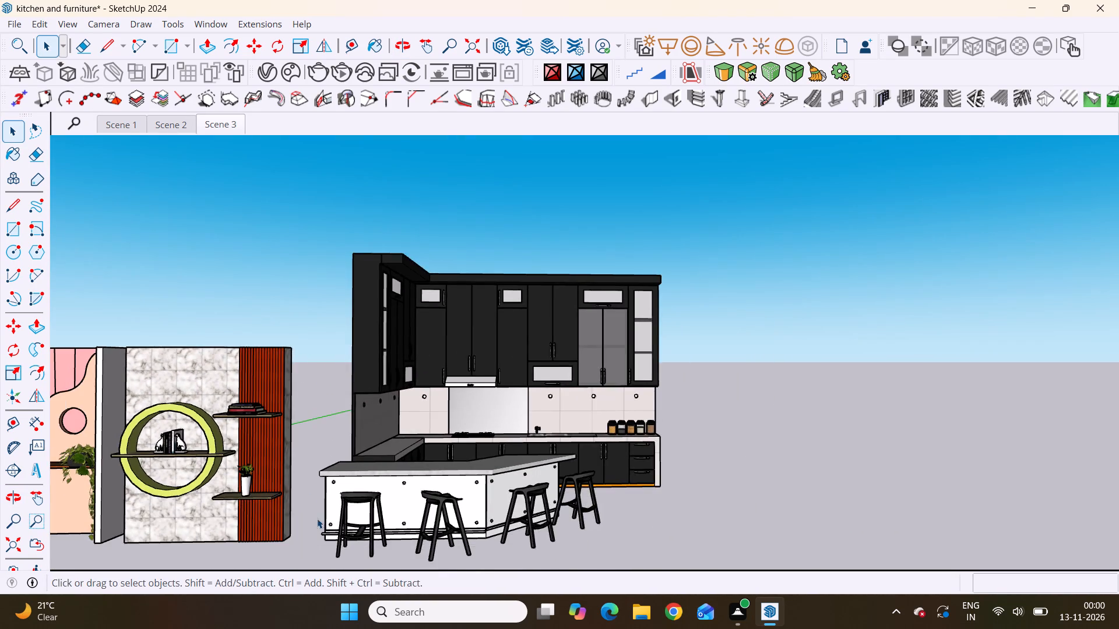
pyautogui.scroll(9, 317, 518)
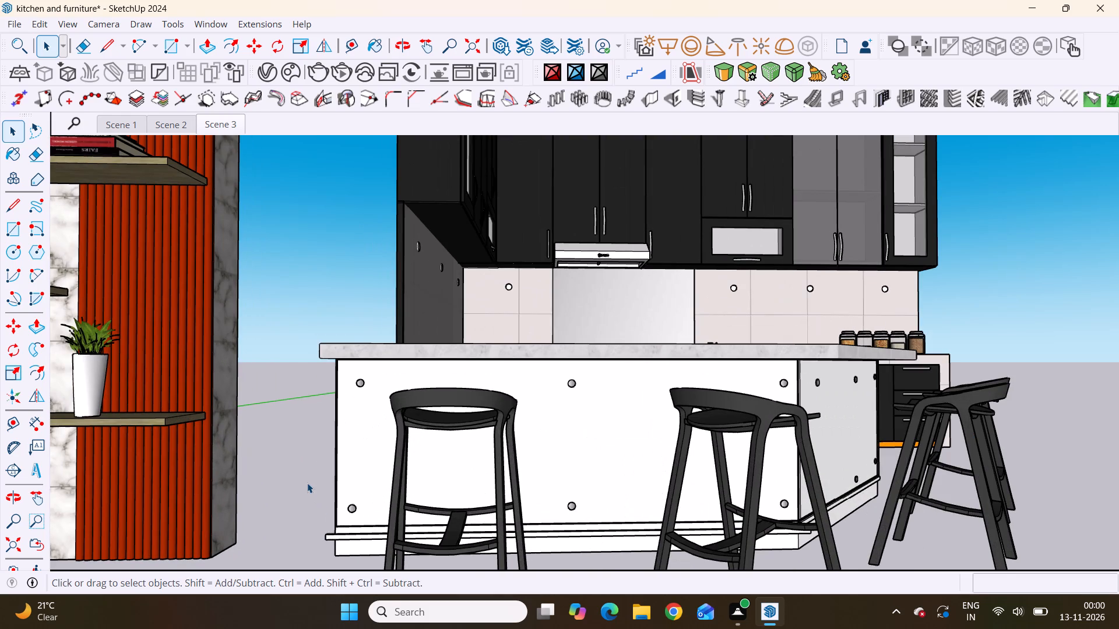
pyautogui.scroll(-12, 305, 362)
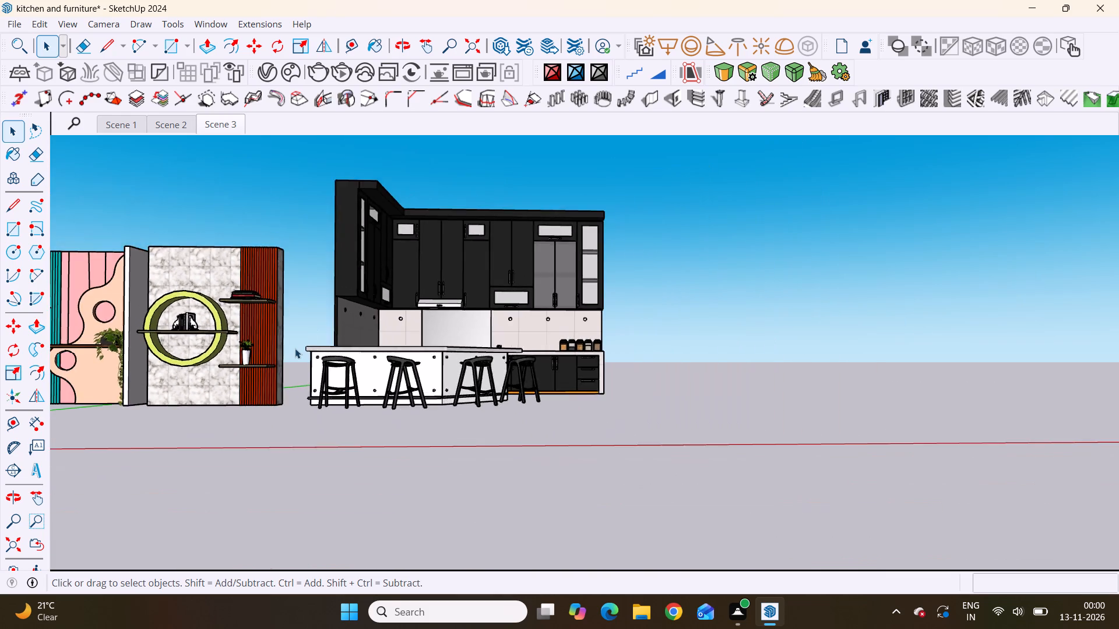
pyautogui.scroll(-2, 295, 348)
pyautogui.scroll(13, 287, 287)
pyautogui.scroll(-2, 302, 314)
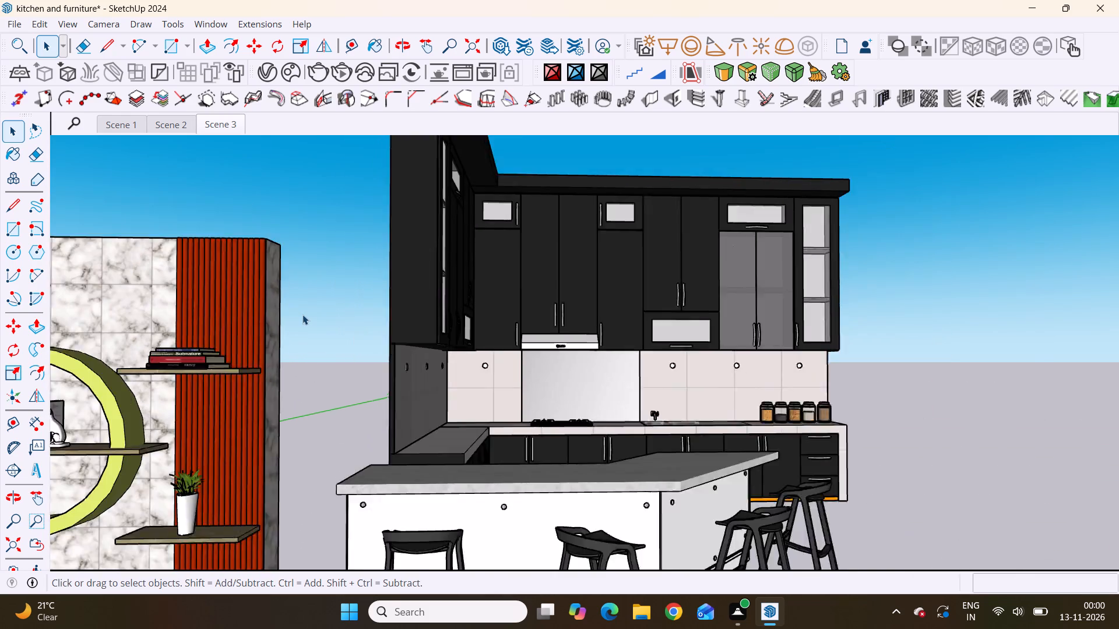
pyautogui.scroll(-7, 302, 314)
pyautogui.scroll(1, 643, 342)
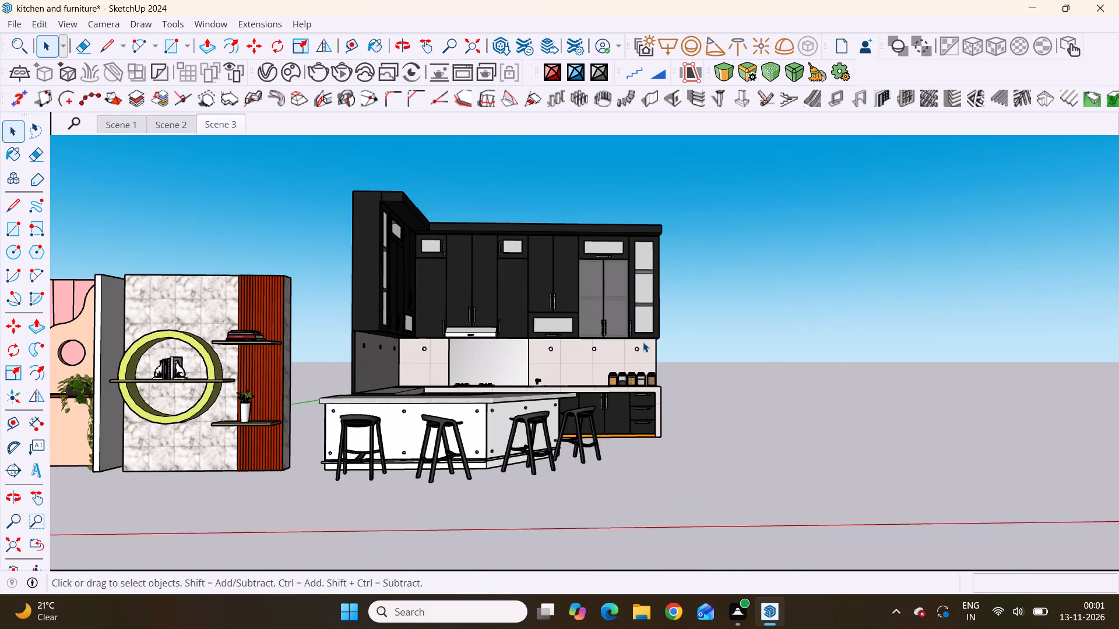
pyautogui.scroll(2, 643, 342)
pyautogui.scroll(-1, 643, 342)
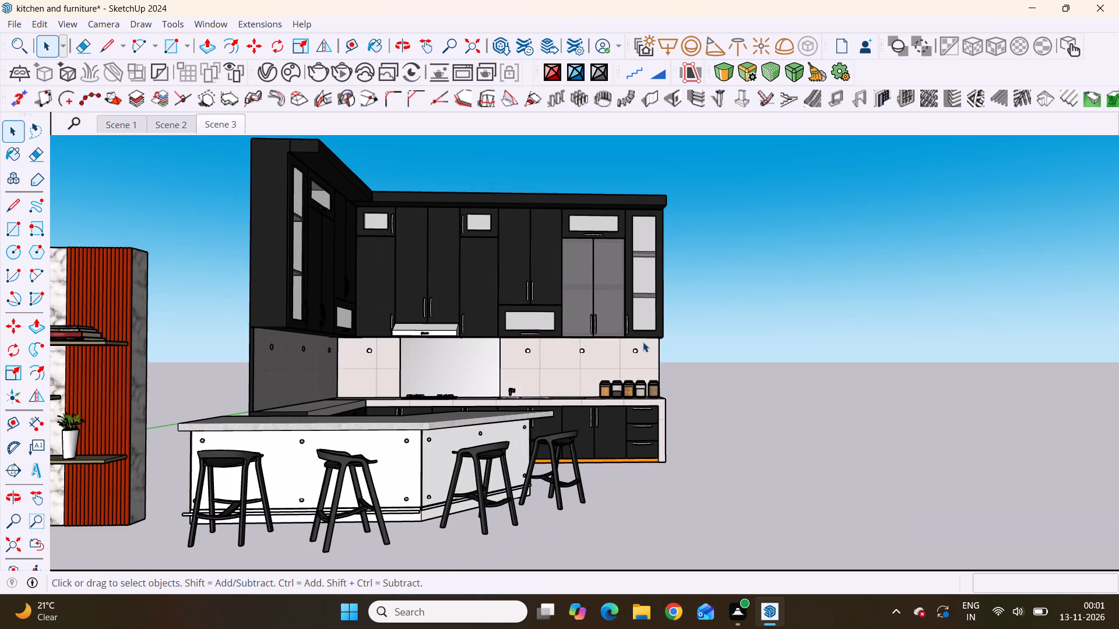
pyautogui.scroll(1, 643, 342)
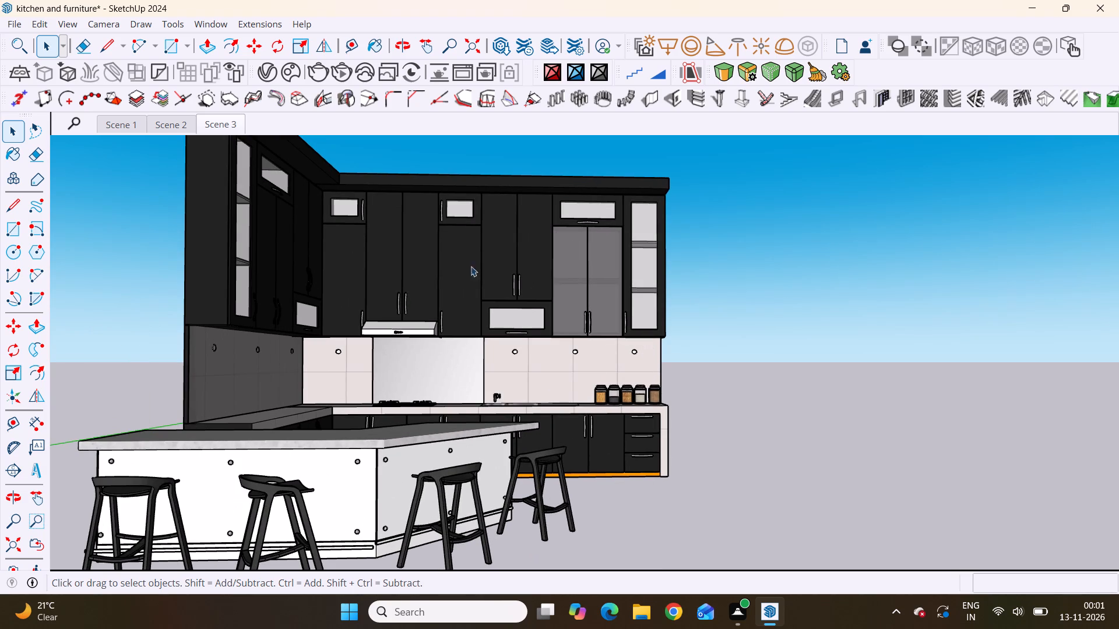
pyautogui.rightClick(258, 121)
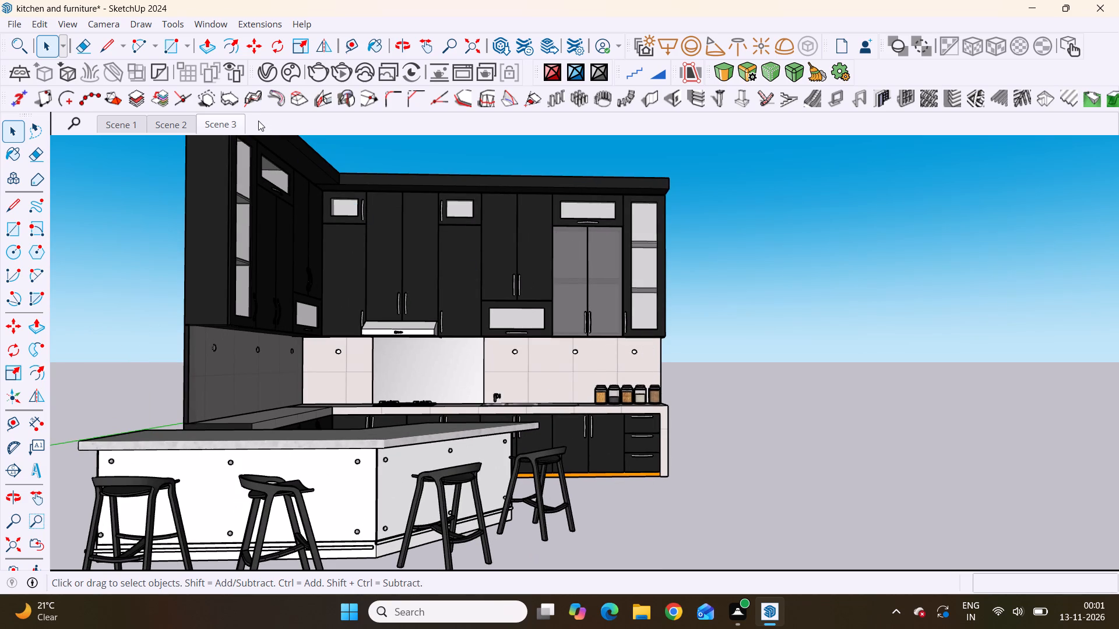
pyautogui.rightClick(258, 135)
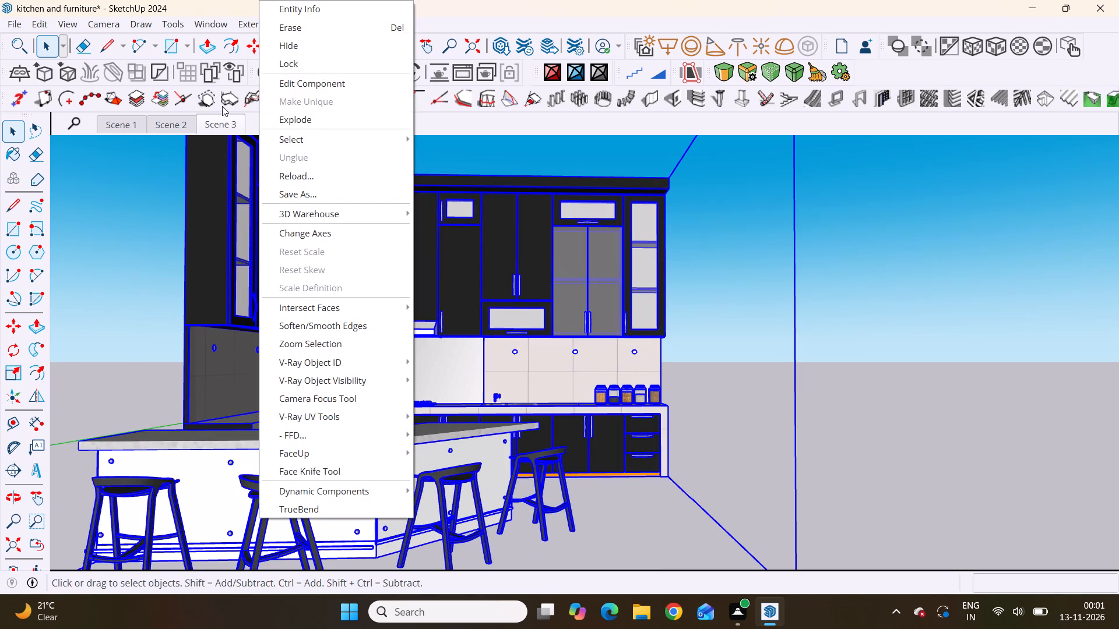
pyautogui.rightClick(240, 130)
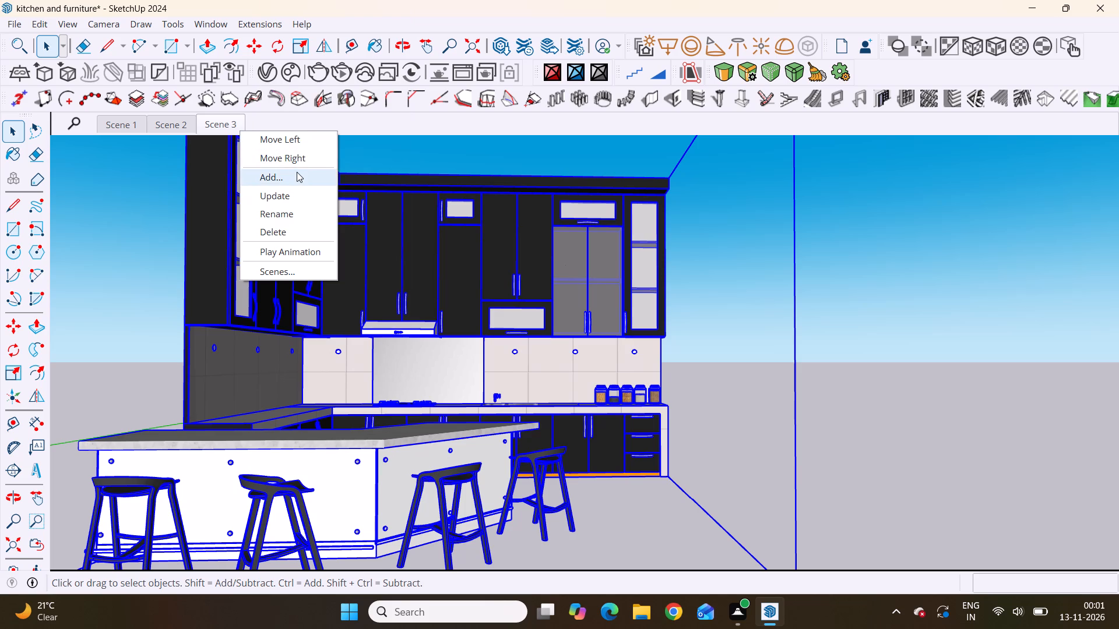
pyautogui.click(297, 172)
# Play the scene animation to preview the saved scenes, moving the Animation window clear of the model.
pyautogui.scroll(-1, 364, 237)
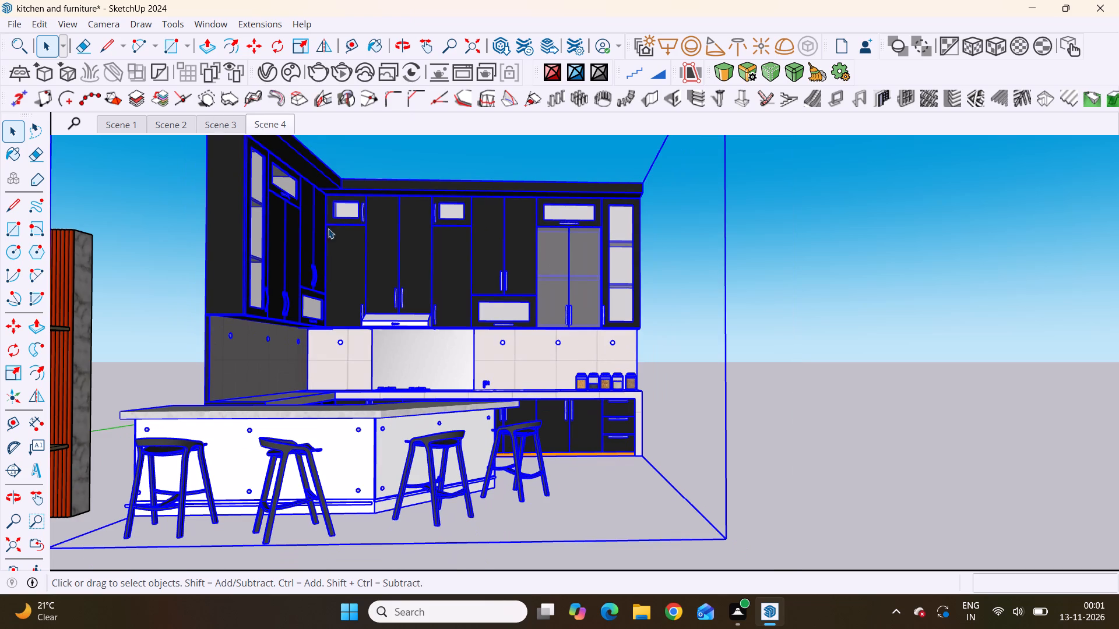
pyautogui.rightClick(289, 128)
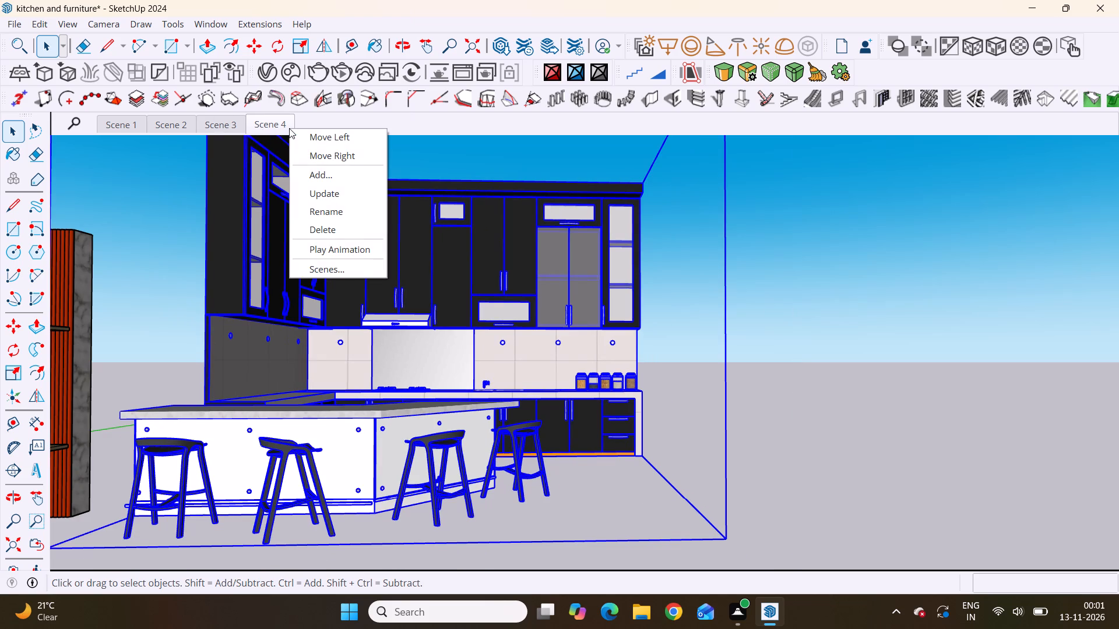
pyautogui.click(330, 252)
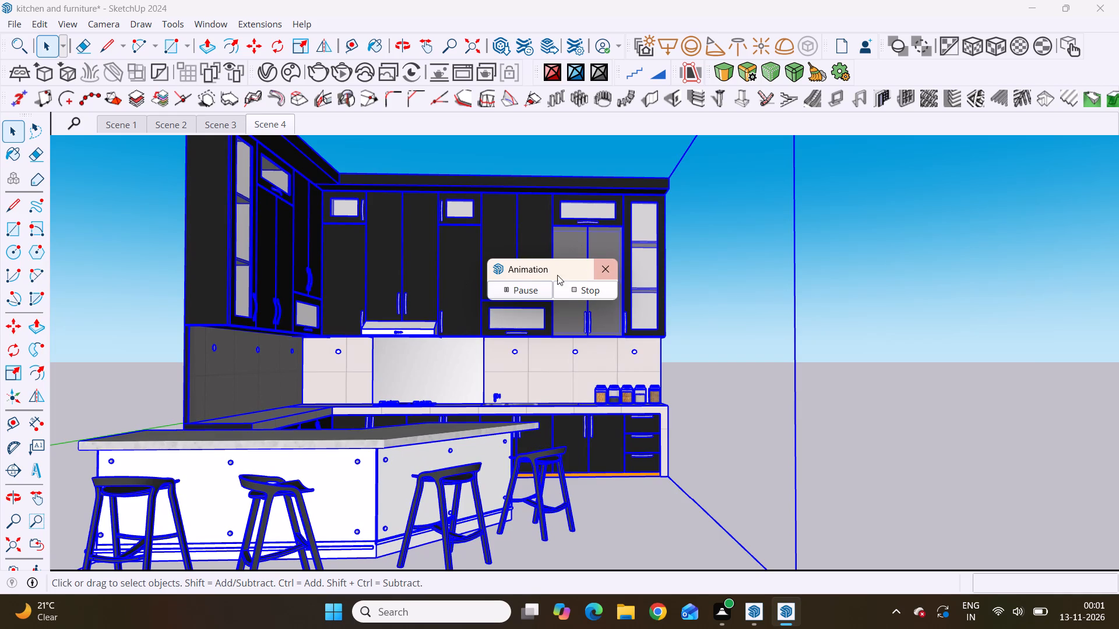
pyautogui.moveTo(506, 274); pyautogui.dragTo(1031, 264)
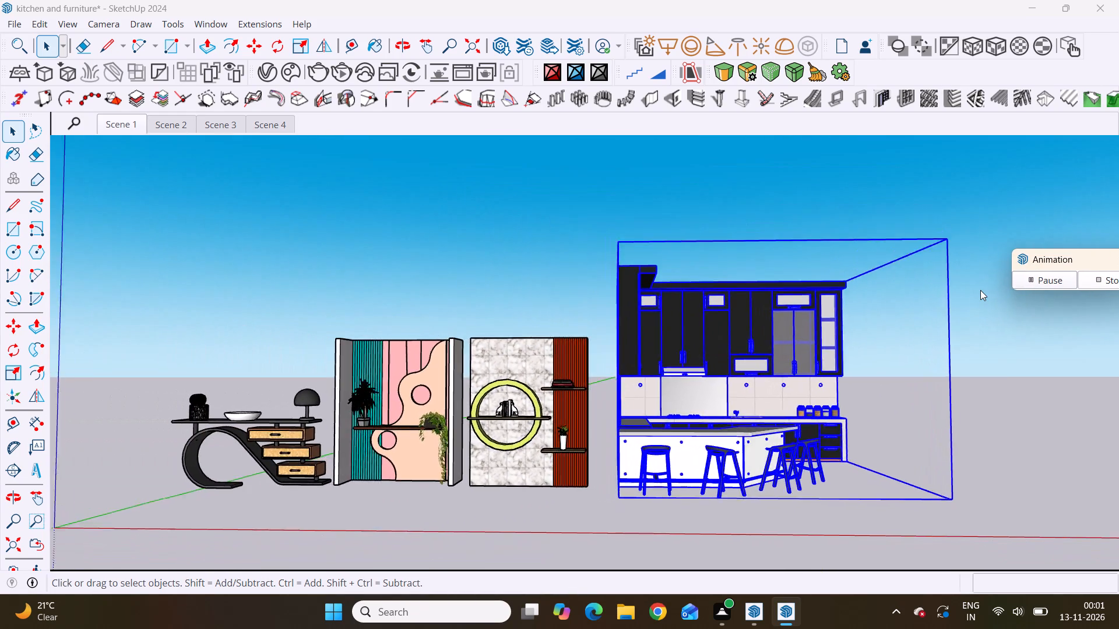
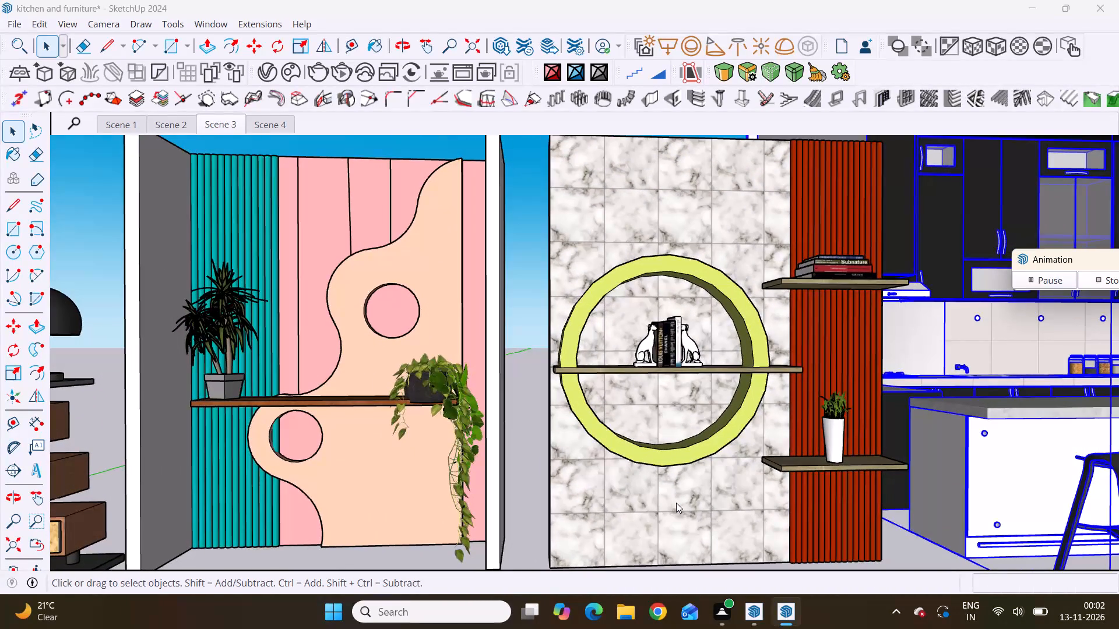
# Watch the scene animation until it returns to the overall arrangement in Scene 1, pause it and close the Animation window.
pyautogui.scroll(-4, 676, 503)
pyautogui.scroll(5, 676, 503)
pyautogui.scroll(-2, 676, 503)
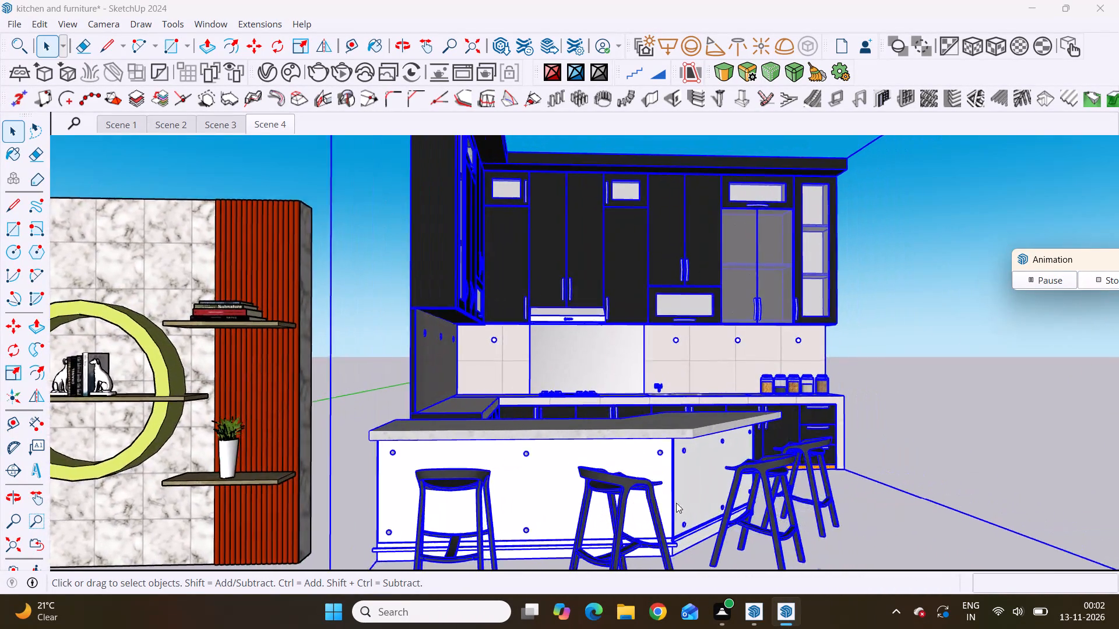
pyautogui.scroll(-3, 676, 503)
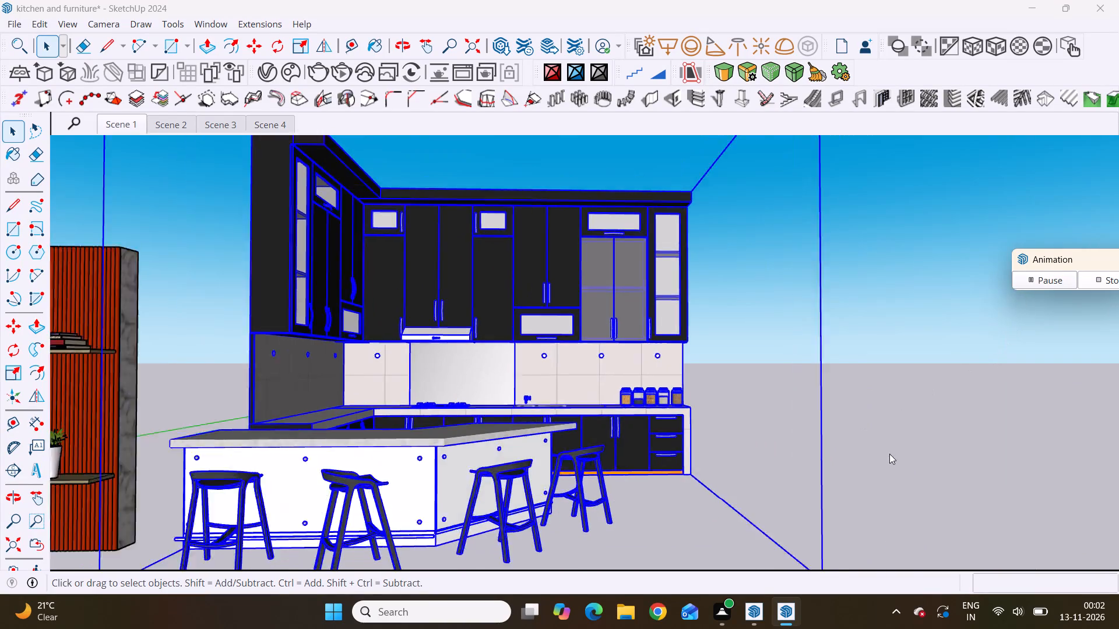
pyautogui.scroll(-6, 870, 469)
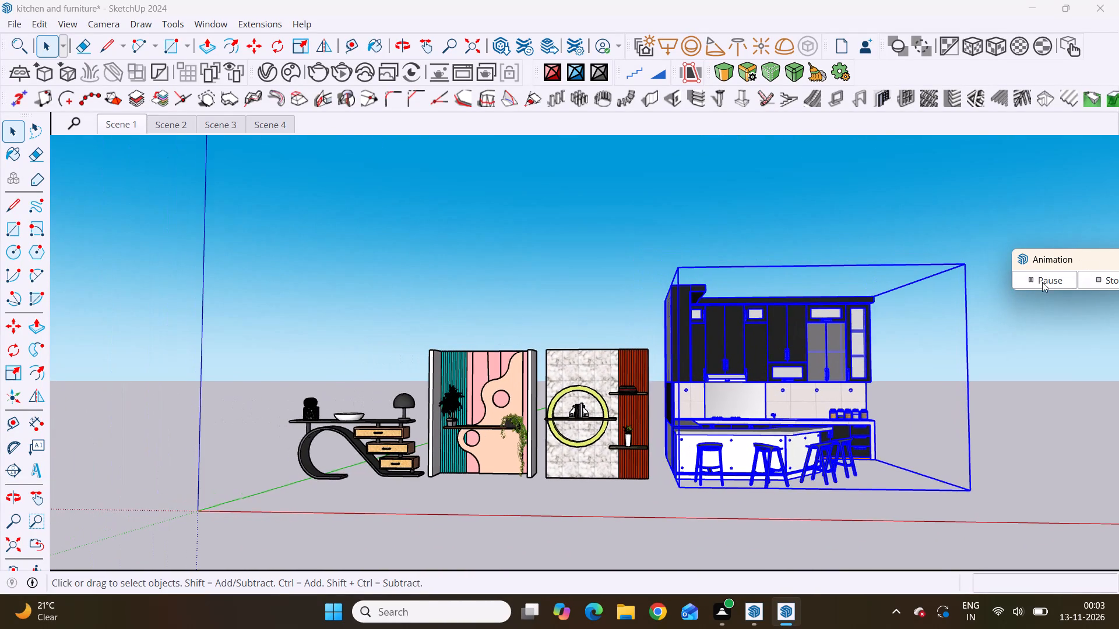
pyautogui.click(1032, 277)
pyautogui.scroll(-3, 916, 357)
pyautogui.scroll(4, 1103, 253)
pyautogui.scroll(-5, 1111, 266)
pyautogui.moveTo(1077, 256); pyautogui.dragTo(1021, 266)
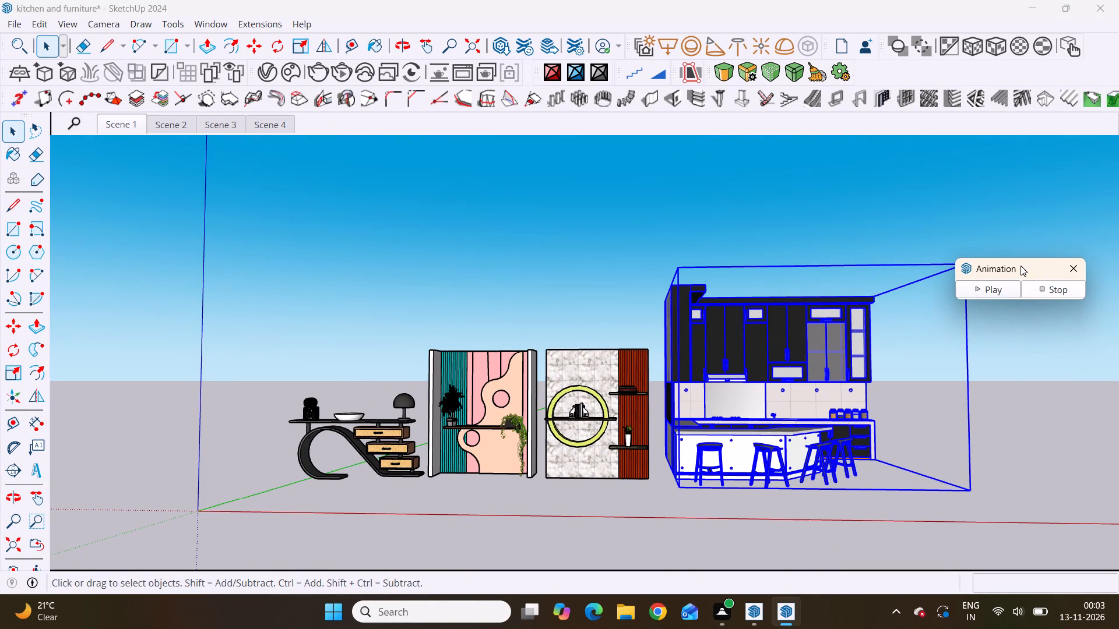
pyautogui.click(1075, 263)
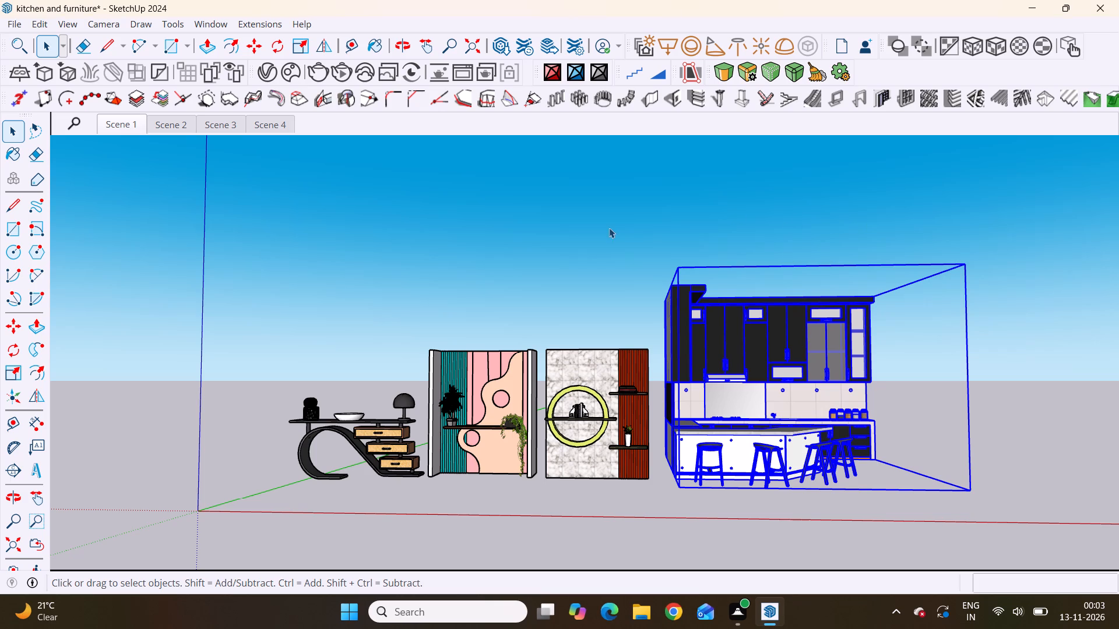
# Deselect the kitchen, preview the PDF print of the current view with the desk, wall units and kitchen, and close the preview.
pyautogui.click(608, 228)
pyautogui.scroll(3, 608, 294)
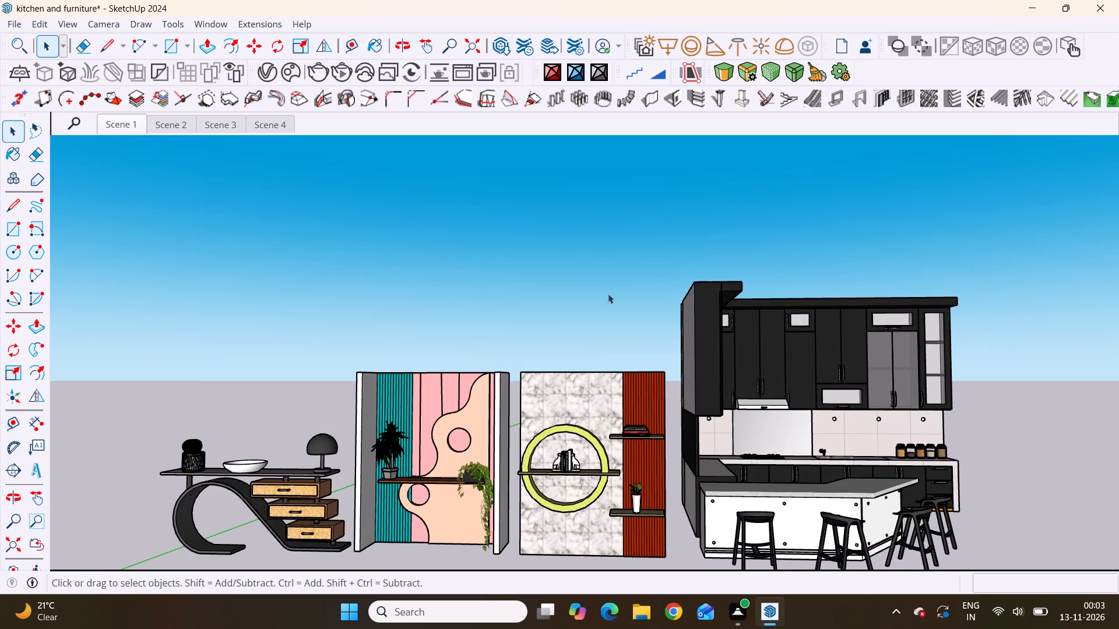
pyautogui.scroll(-2, 608, 294)
pyautogui.scroll(4, 575, 492)
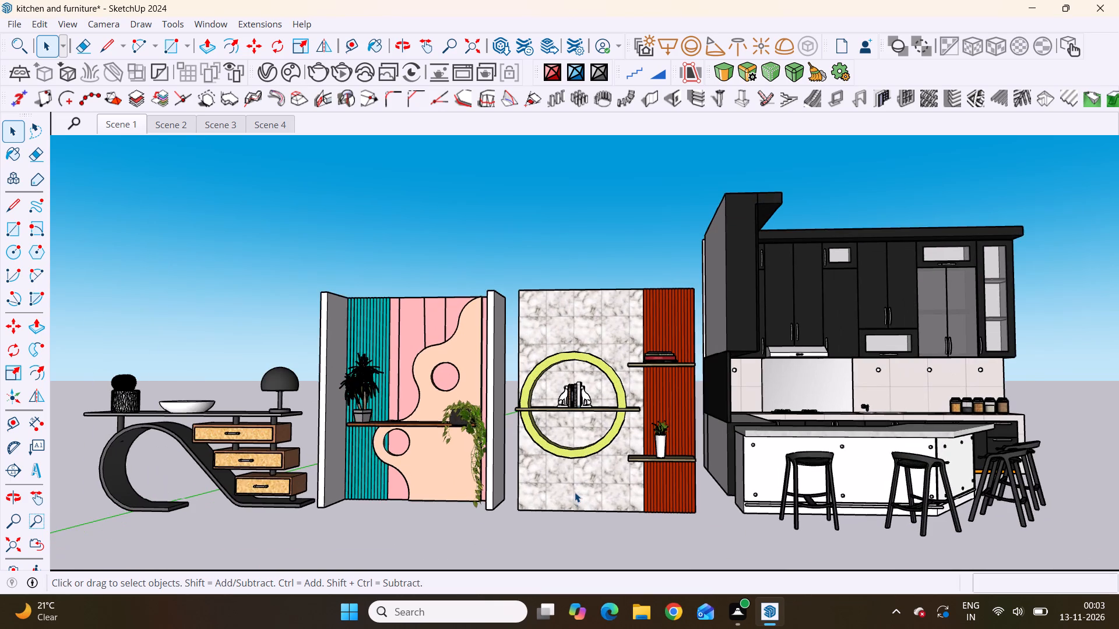
pyautogui.scroll(1, 575, 492)
pyautogui.scroll(-3, 575, 492)
pyautogui.scroll(2, 586, 539)
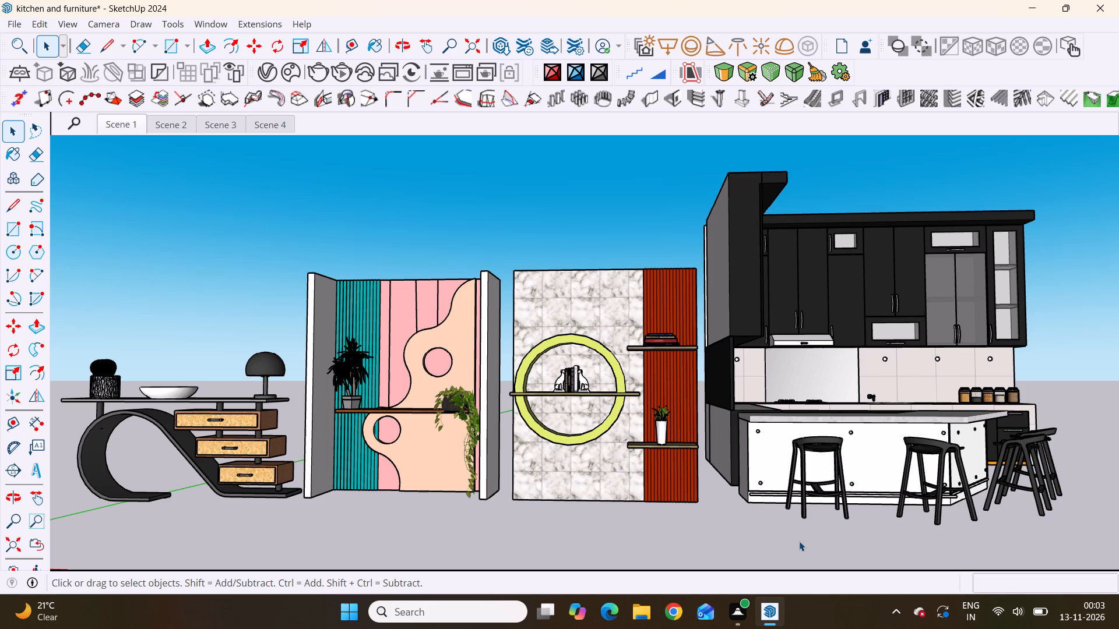
pyautogui.hotkey('ctrl', 'p')
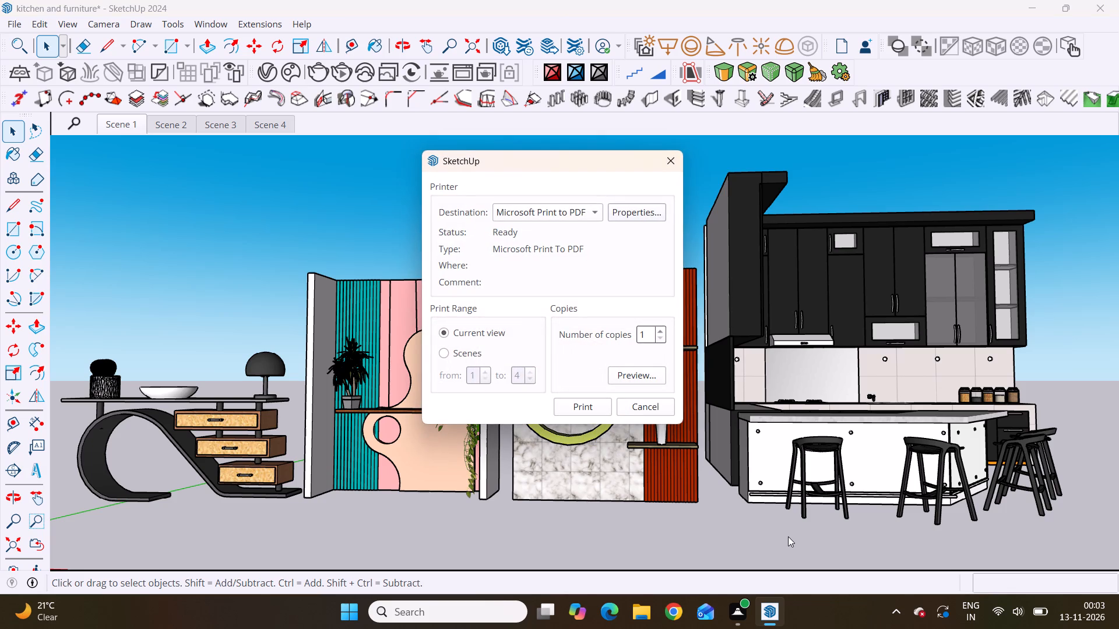
pyautogui.click(632, 372)
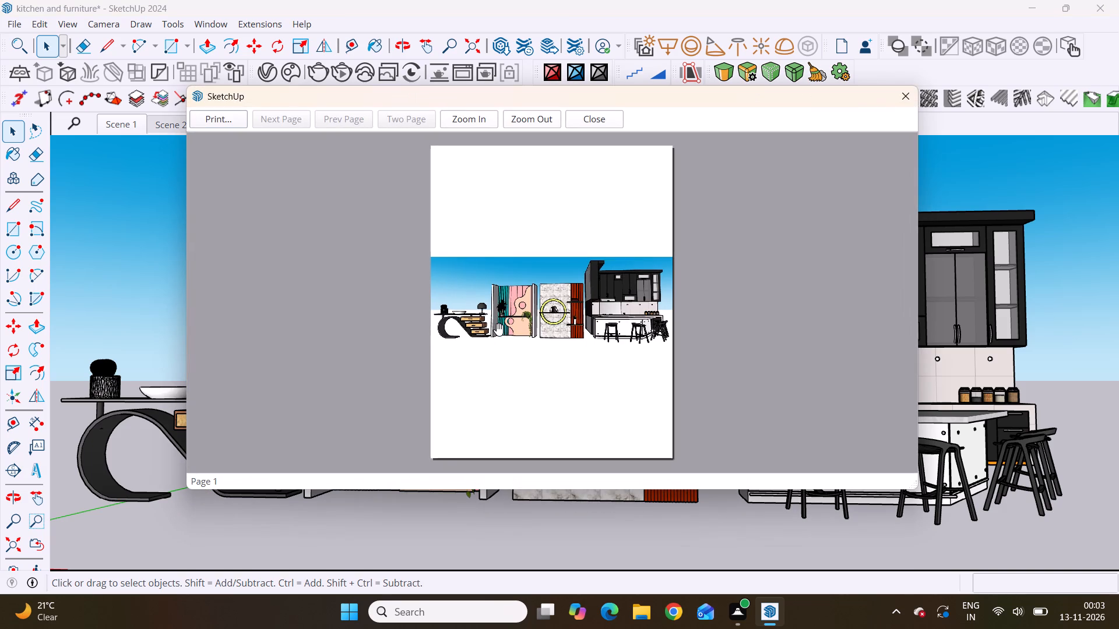
pyautogui.scroll(9, 559, 355)
pyautogui.moveTo(562, 322); pyautogui.dragTo(629, 333)
pyautogui.moveTo(629, 333); pyautogui.dragTo(629, 333)
pyautogui.click(903, 97)
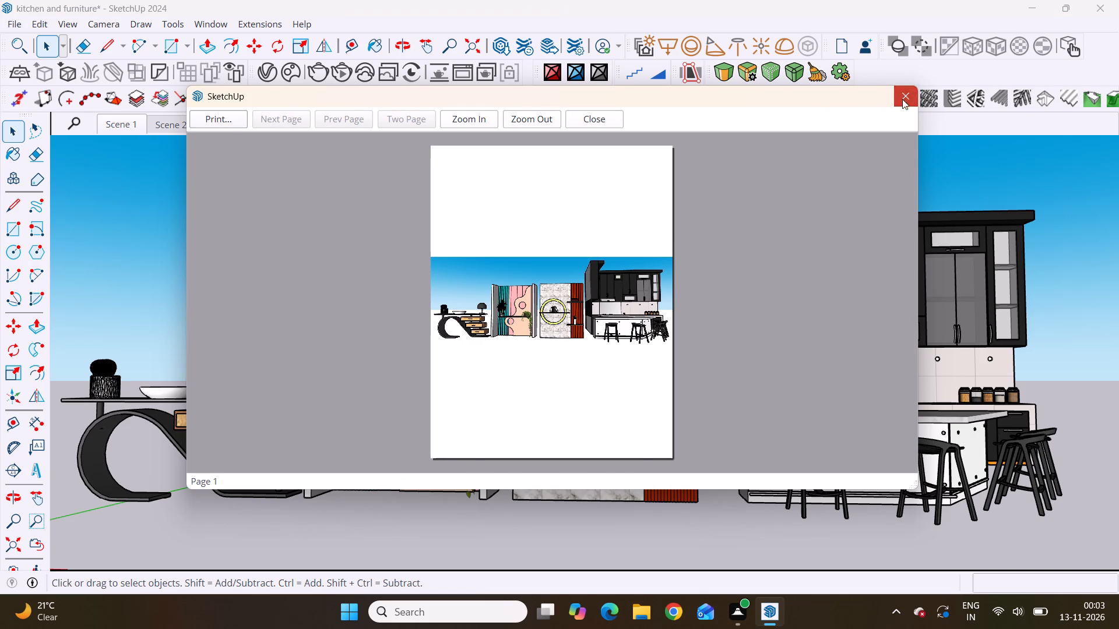
# Preview a one-copy PDF print of the current view, framing the whole arrangement from a slightly higher front angle.
pyautogui.scroll(-3, 756, 342)
pyautogui.moveTo(695, 369); pyautogui.dragTo(746, 371, button='middle')
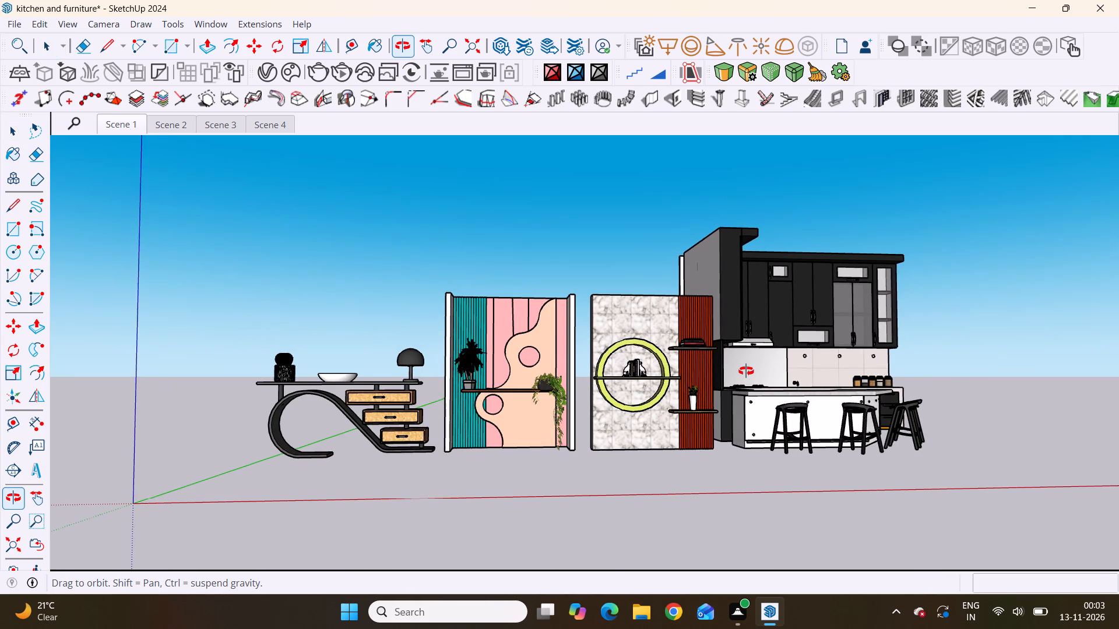
pyautogui.moveTo(746, 371); pyautogui.dragTo(737, 375, button='middle')
pyautogui.scroll(3, 737, 375)
pyautogui.scroll(-3, 737, 375)
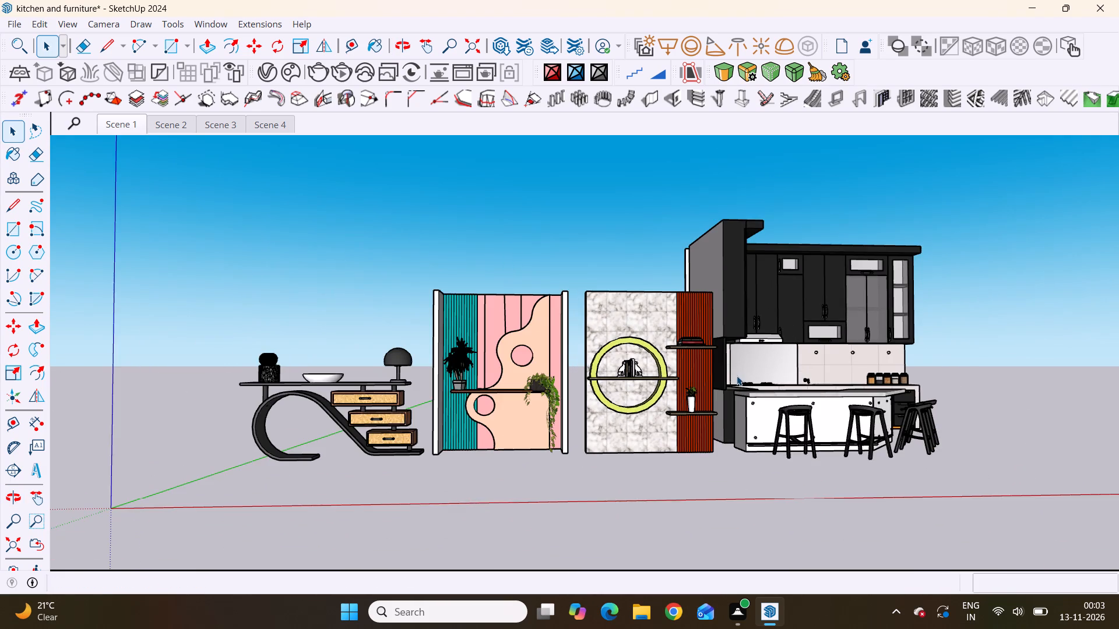
pyautogui.scroll(4, 527, 436)
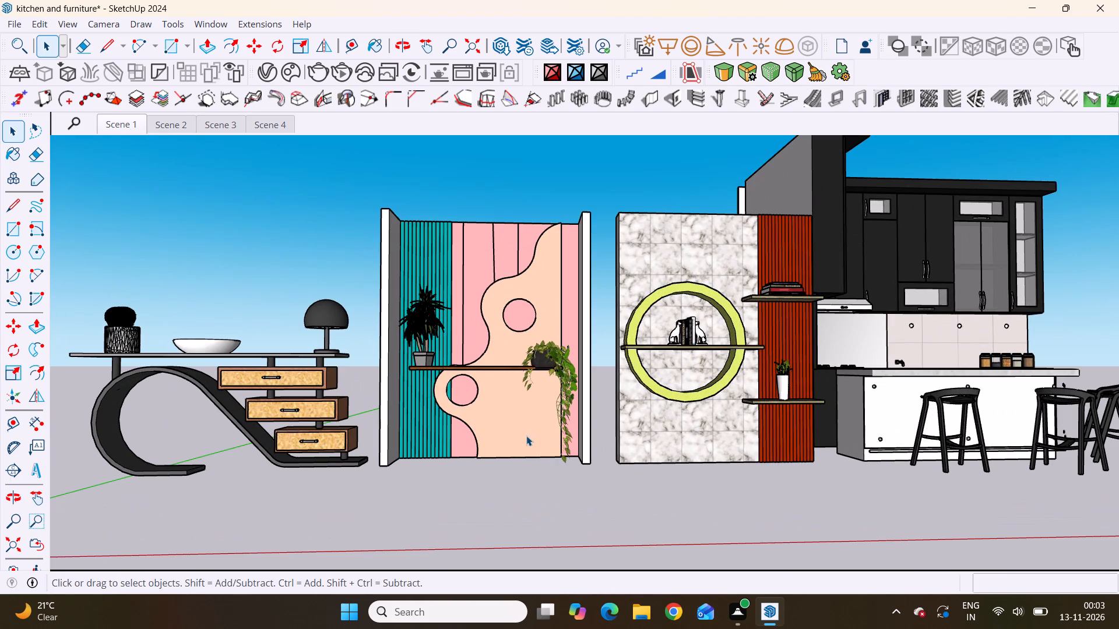
pyautogui.scroll(-3, 526, 436)
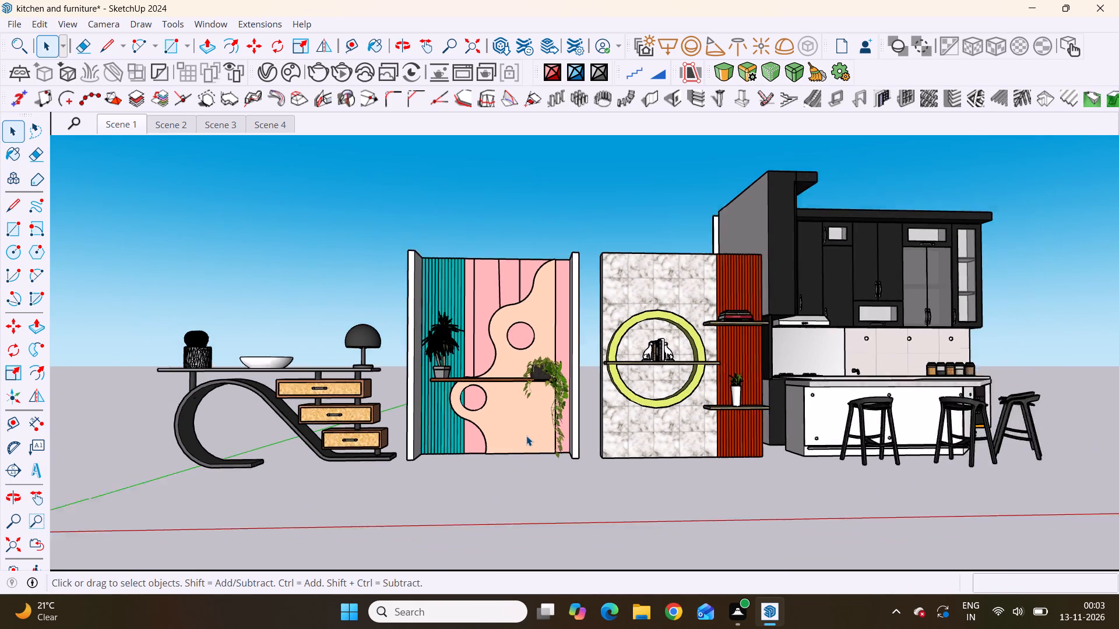
pyautogui.scroll(2, 593, 434)
pyautogui.moveTo(587, 434); pyautogui.dragTo(516, 425, button='middle')
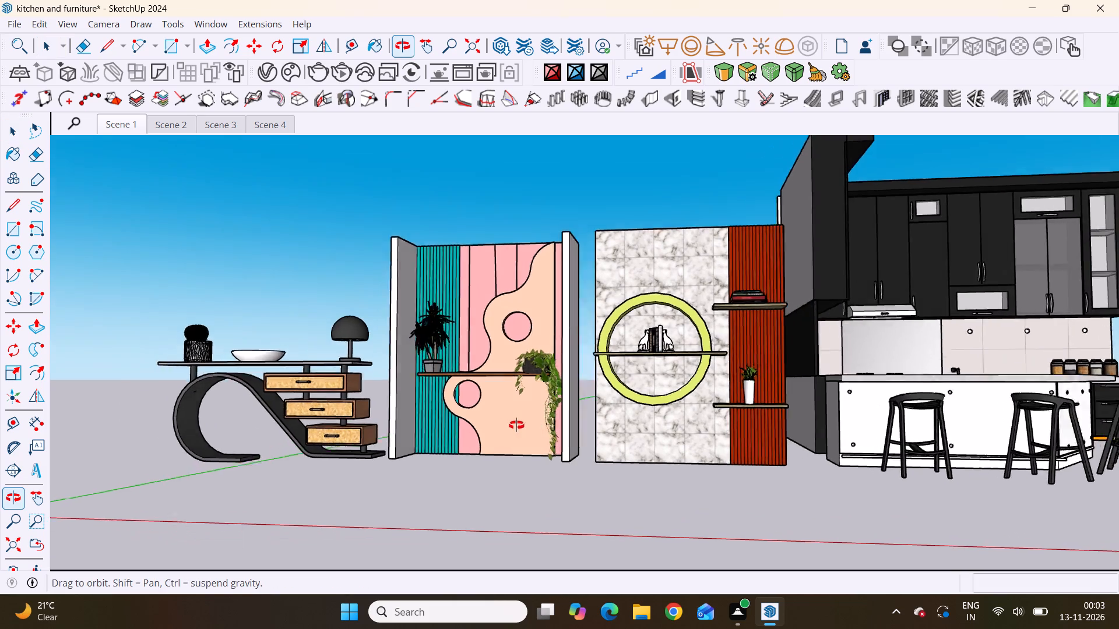
pyautogui.moveTo(516, 425); pyautogui.dragTo(560, 418, button='middle')
pyautogui.scroll(1, 560, 418)
pyautogui.moveTo(560, 419); pyautogui.dragTo(562, 475, button='middle')
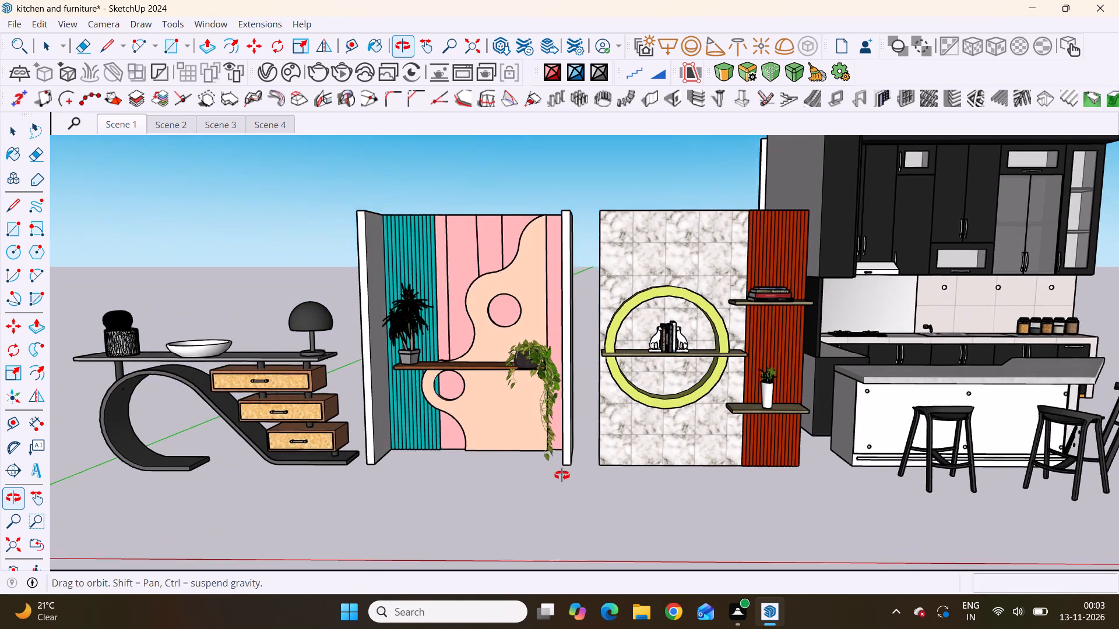
pyautogui.moveTo(562, 475); pyautogui.dragTo(558, 477, button='middle')
pyautogui.scroll(-2, 558, 476)
pyautogui.scroll(1, 458, 405)
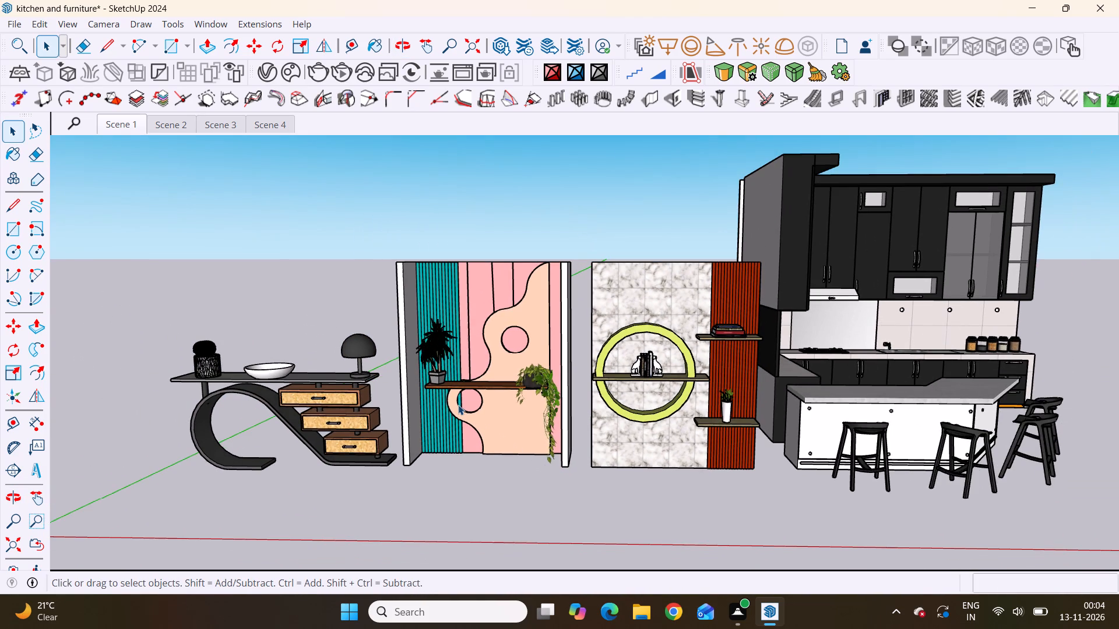
pyautogui.scroll(-2, 458, 405)
pyautogui.scroll(-3, 576, 426)
pyautogui.scroll(3, 627, 425)
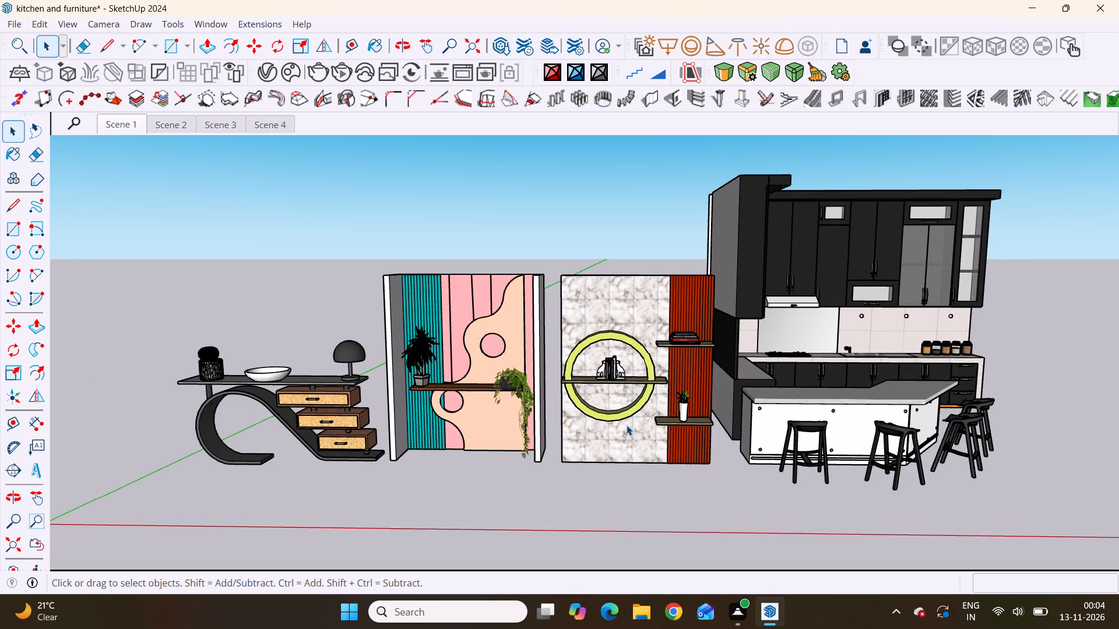
pyautogui.scroll(2, 627, 425)
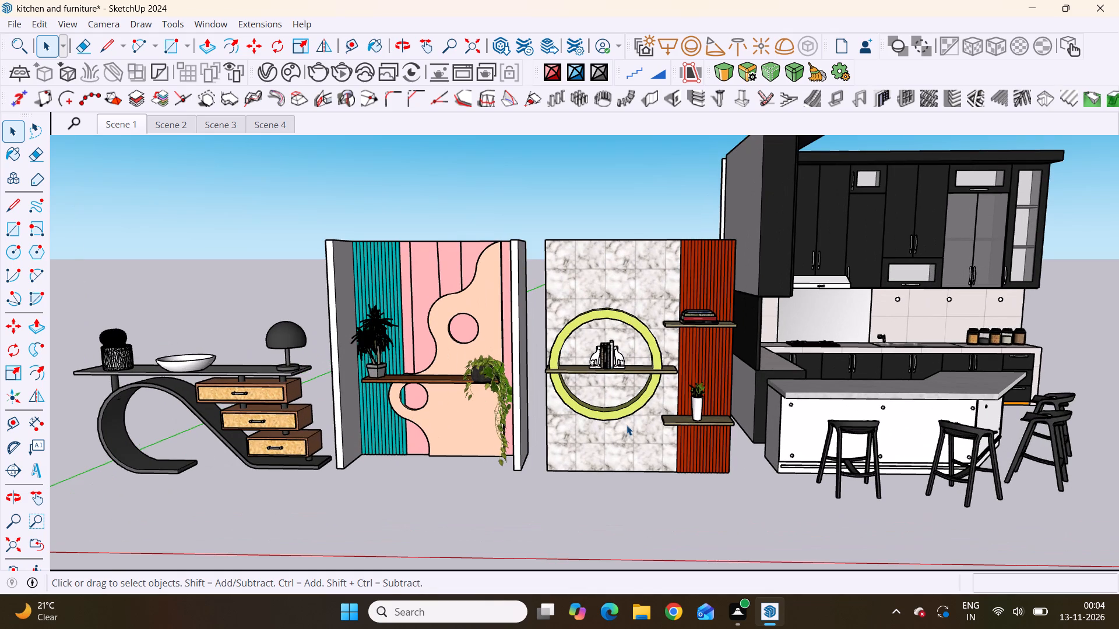
pyautogui.scroll(-2, 627, 425)
pyautogui.scroll(1, 571, 467)
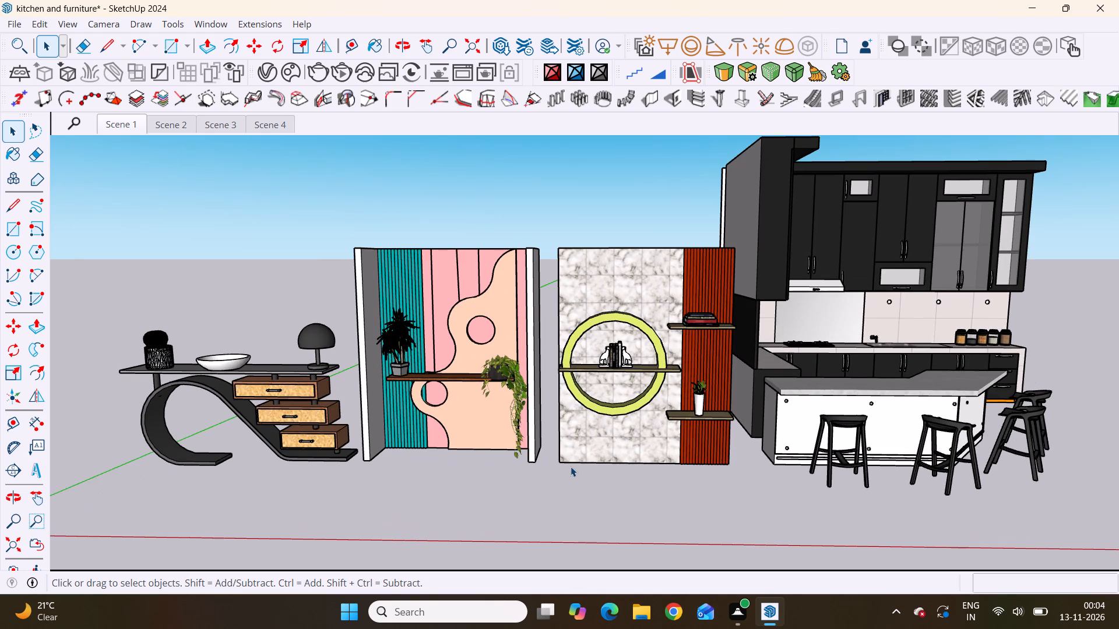
pyautogui.scroll(-2, 572, 466)
pyautogui.scroll(2, 546, 360)
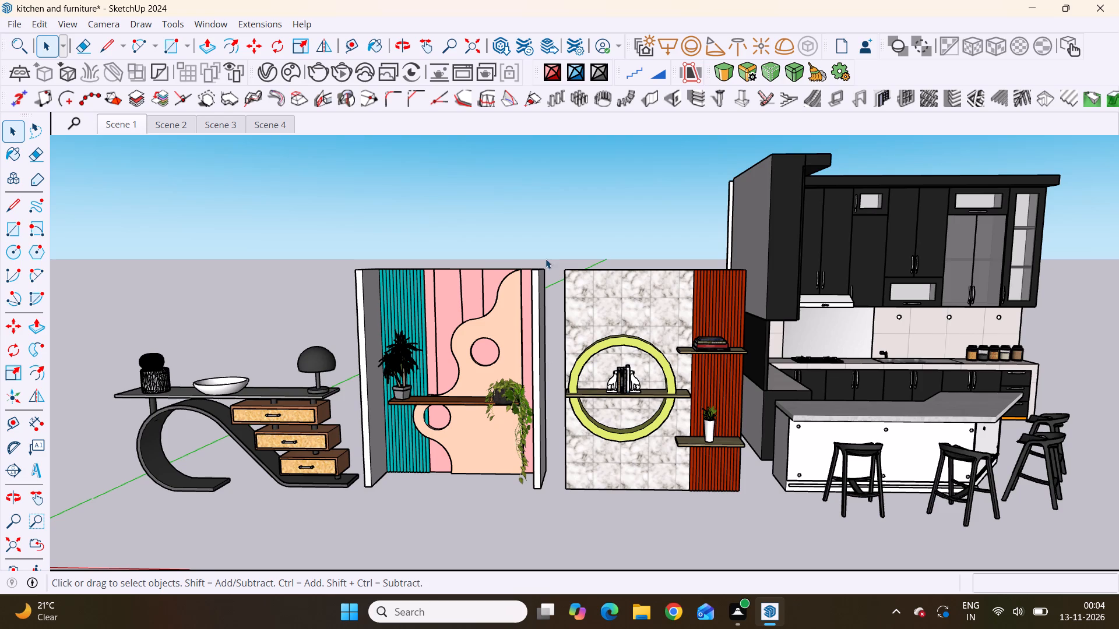
pyautogui.click(591, 207)
pyautogui.hotkey('ctrl', 'p')
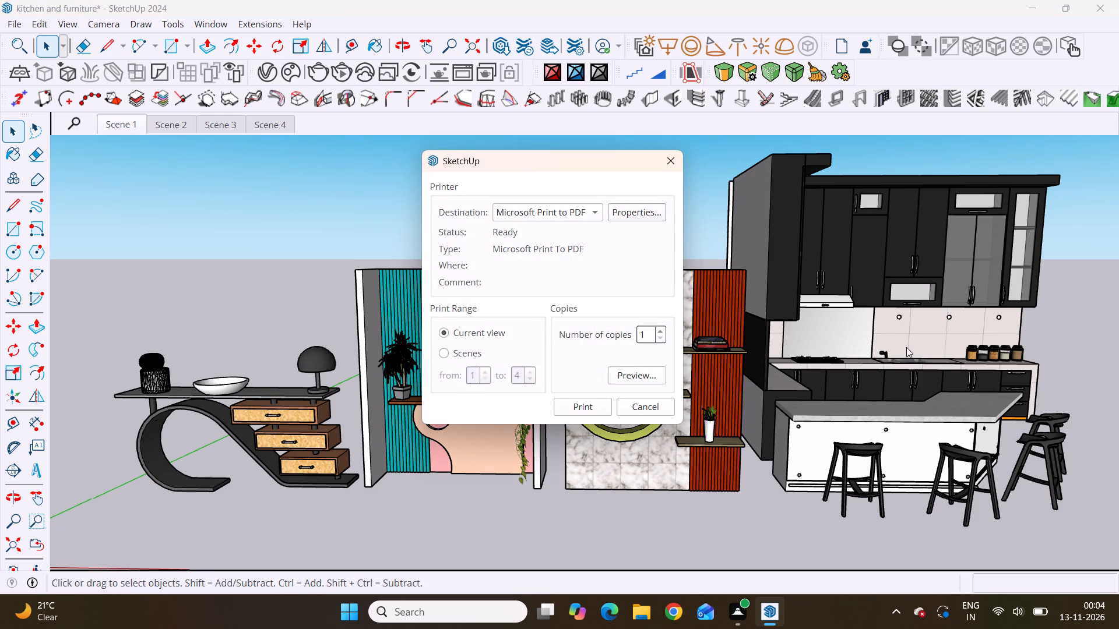
pyautogui.click(652, 381)
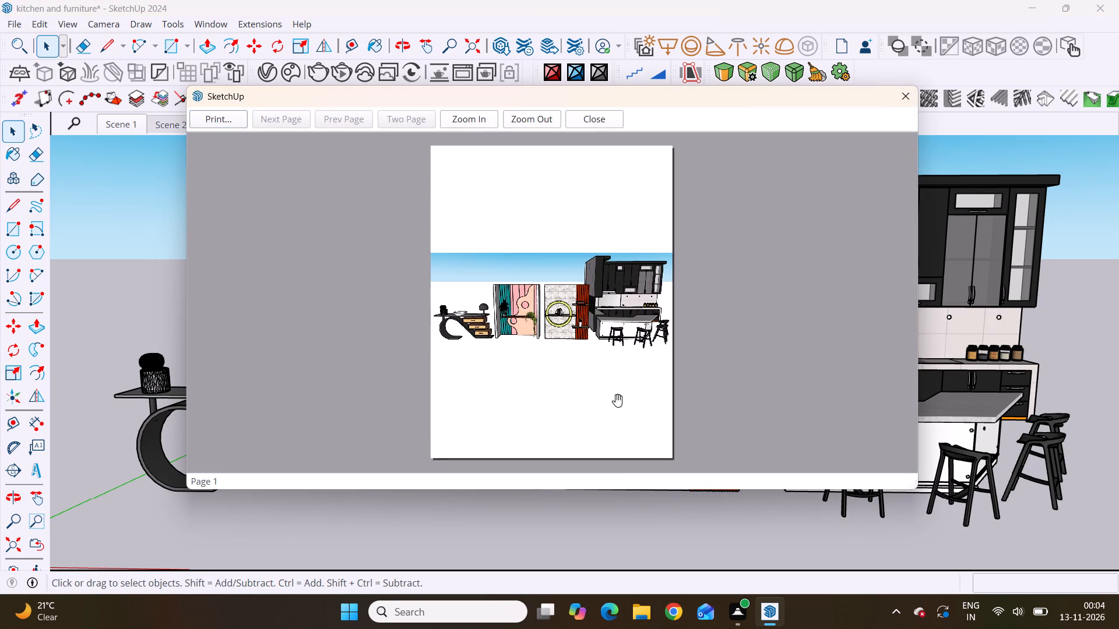
pyautogui.scroll(3, 637, 401)
# Print the previewed arrangement to a PDF file named kitchen&furniture on the Desktop.
pyautogui.click(215, 121)
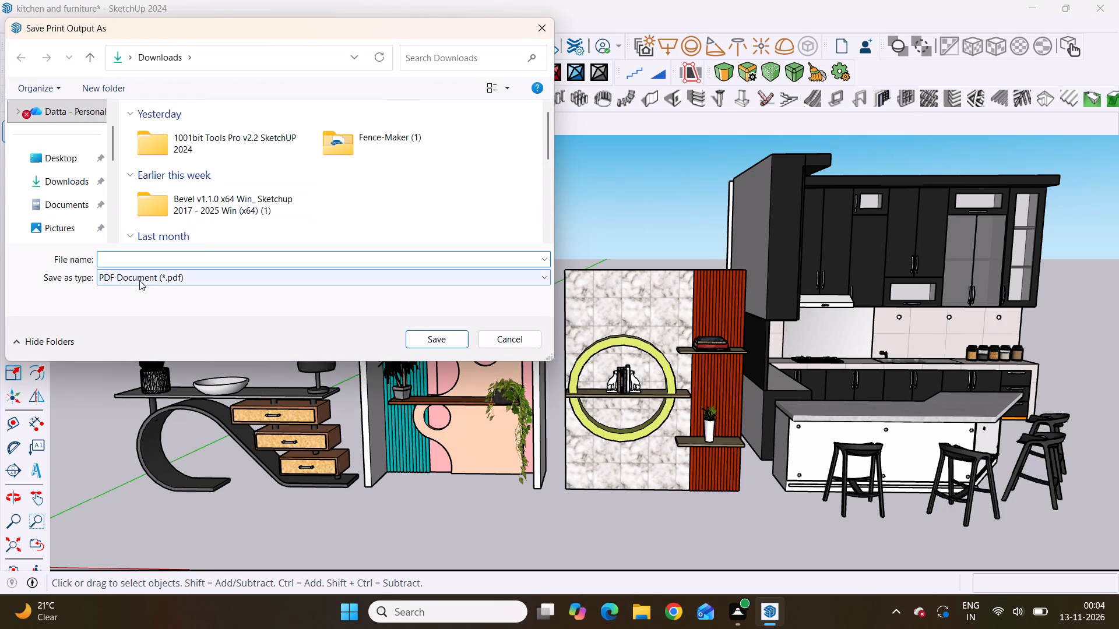
pyautogui.click(65, 157)
pyautogui.click(168, 132)
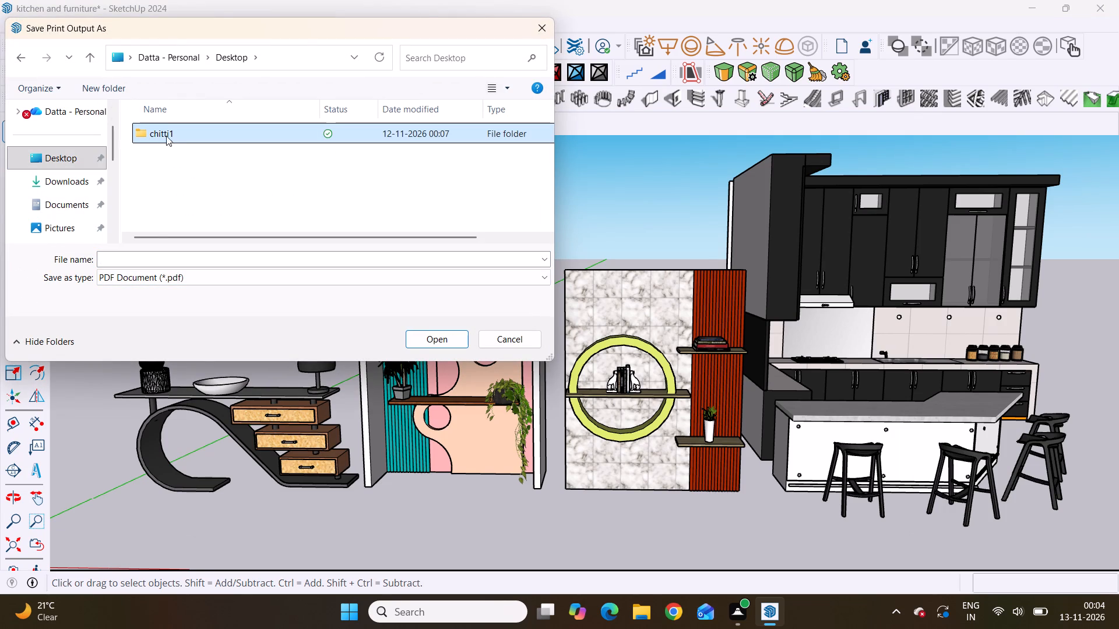
pyautogui.doubleClick(154, 260)
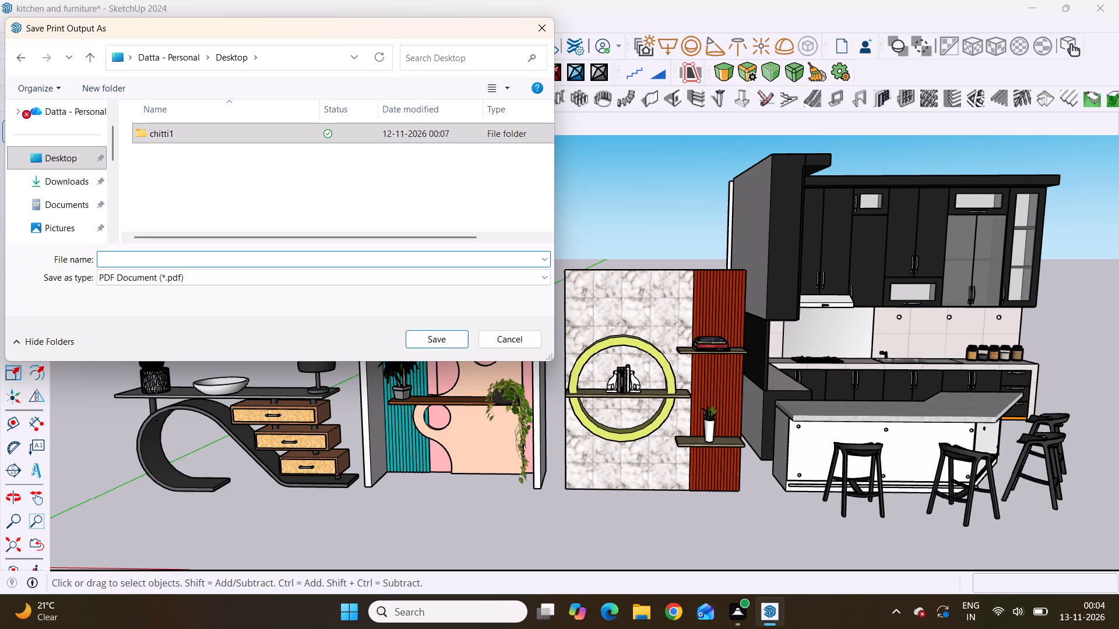
pyautogui.doubleClick(153, 263)
pyautogui.write('kitc')
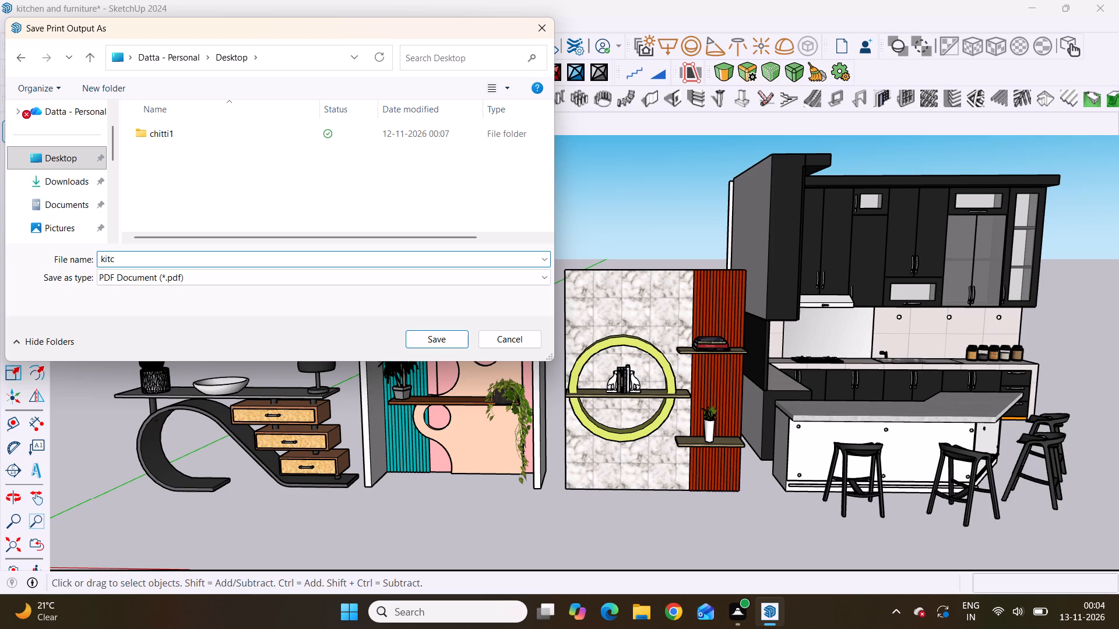
pyautogui.write('he')
pyautogui.press('n')
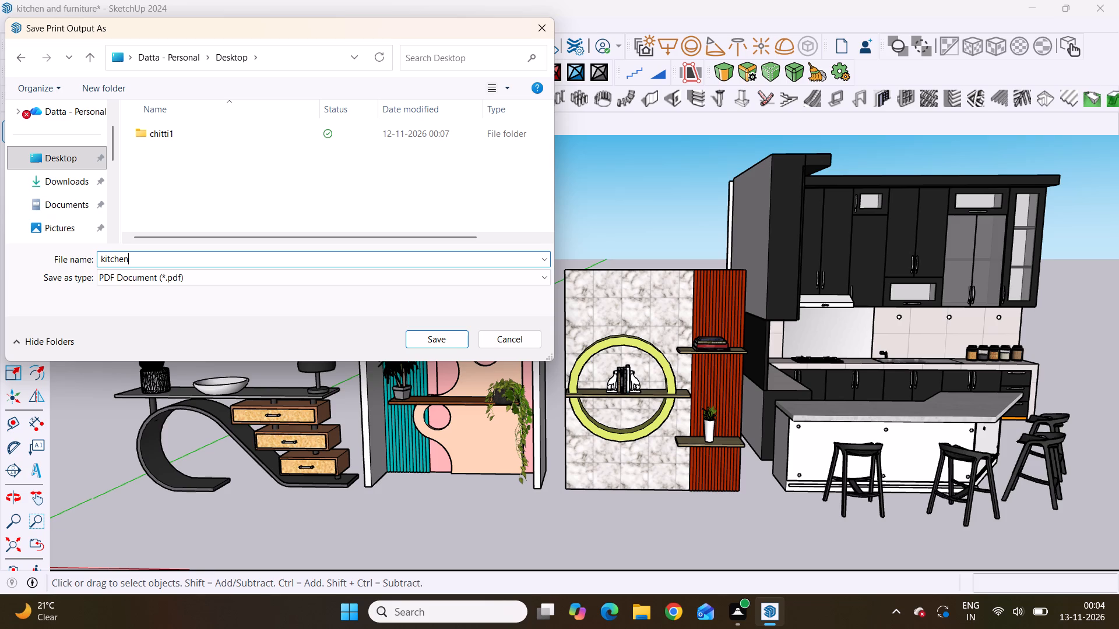
pyautogui.click(150, 253)
pyautogui.hotkey('shift', '&')
pyautogui.write('furniture')
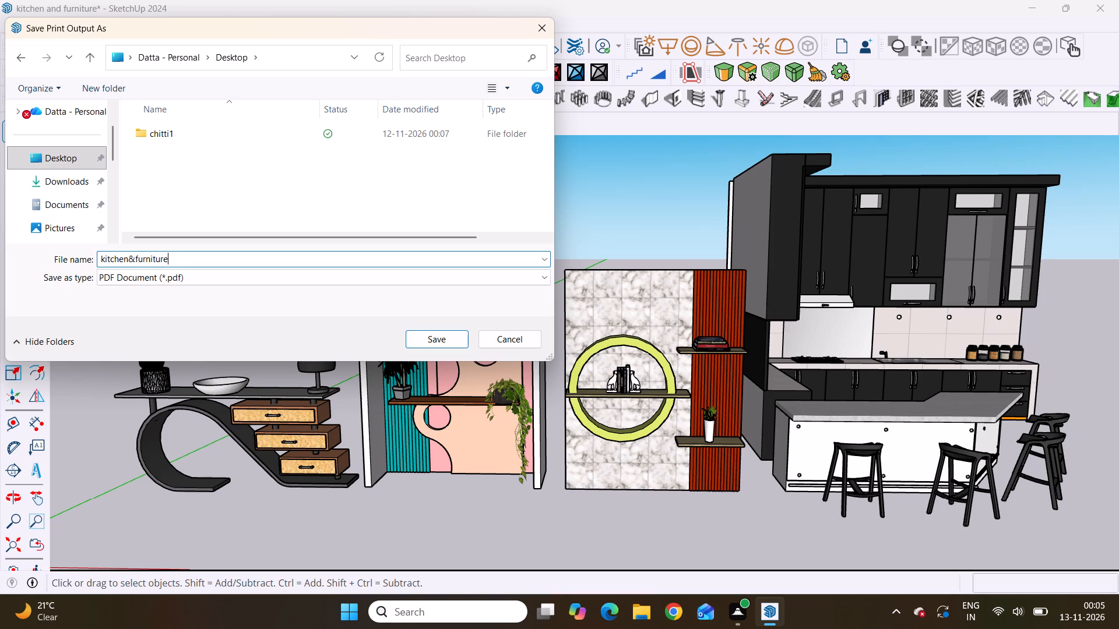
pyautogui.click(437, 337)
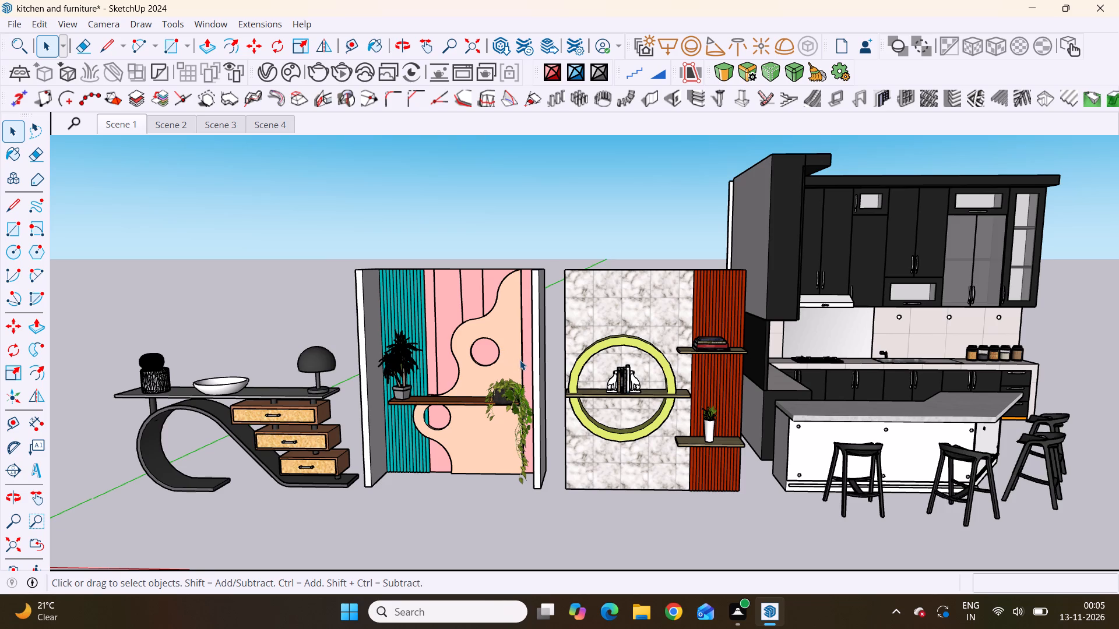
# Save the kitchen and furniture model with all the furniture pieces and the kitchen in view.
pyautogui.scroll(-3, 509, 361)
pyautogui.scroll(2, 471, 386)
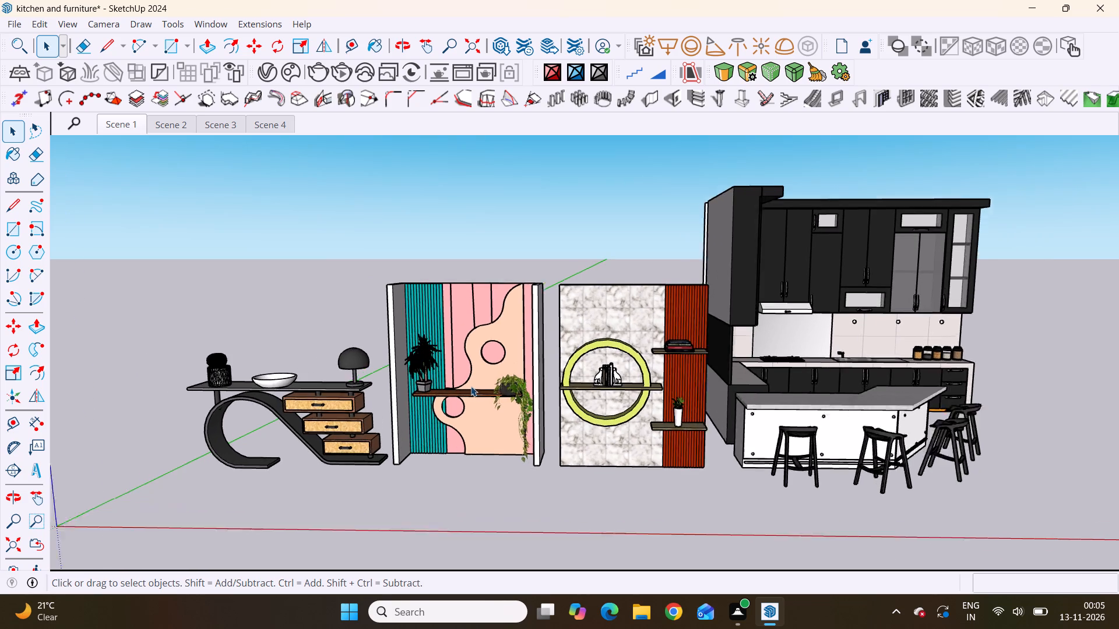
pyautogui.scroll(1, 471, 386)
pyautogui.scroll(-2, 471, 386)
pyautogui.scroll(2, 526, 322)
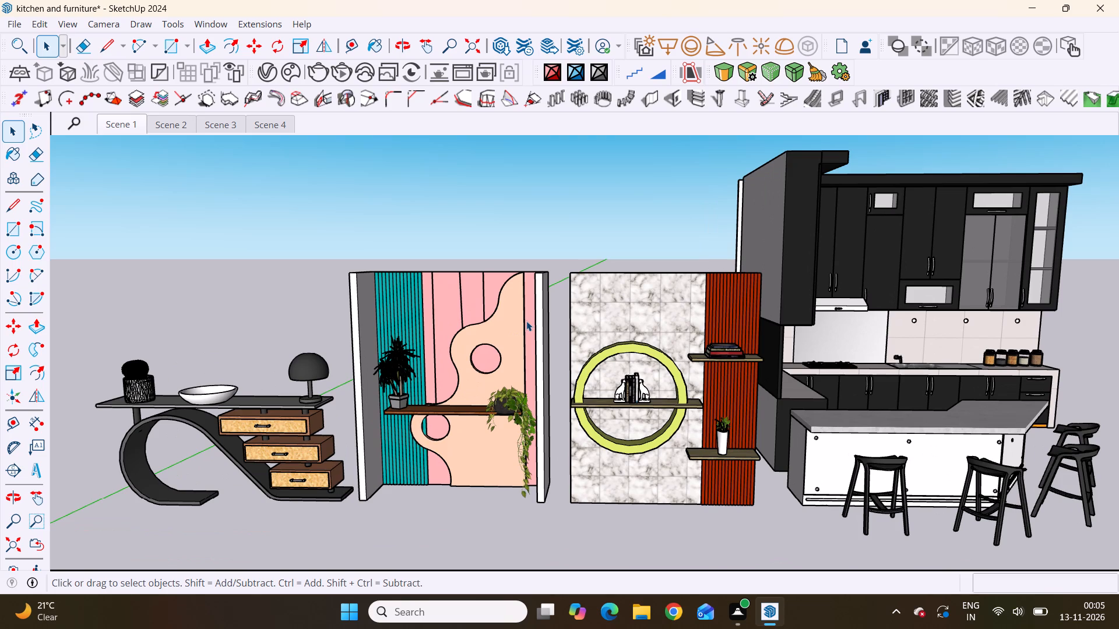
pyautogui.scroll(-1, 526, 321)
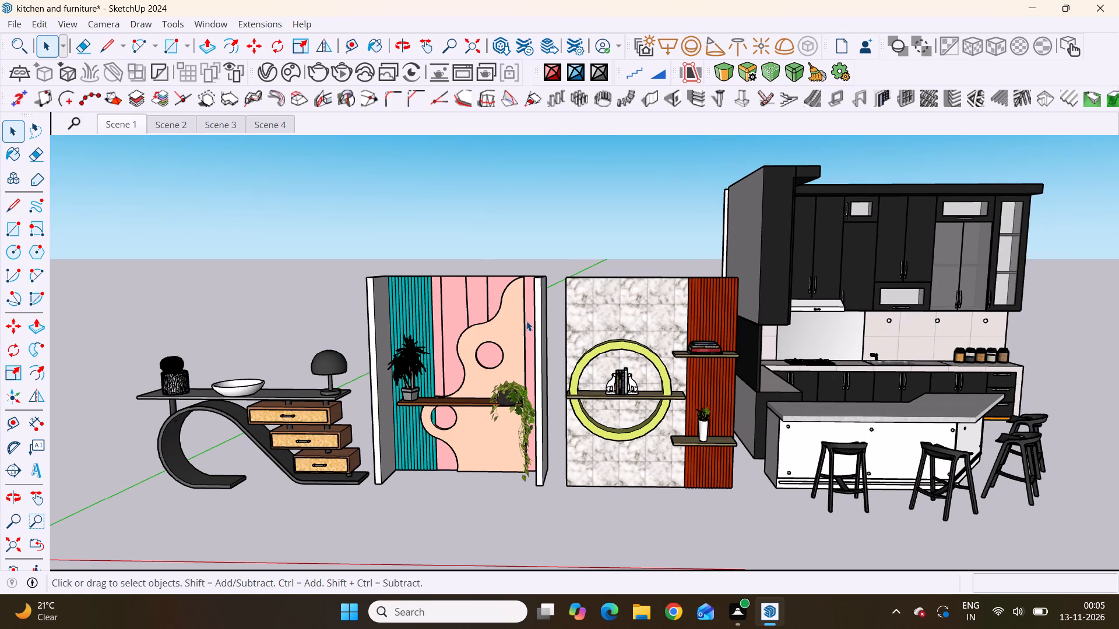
pyautogui.scroll(1, 535, 309)
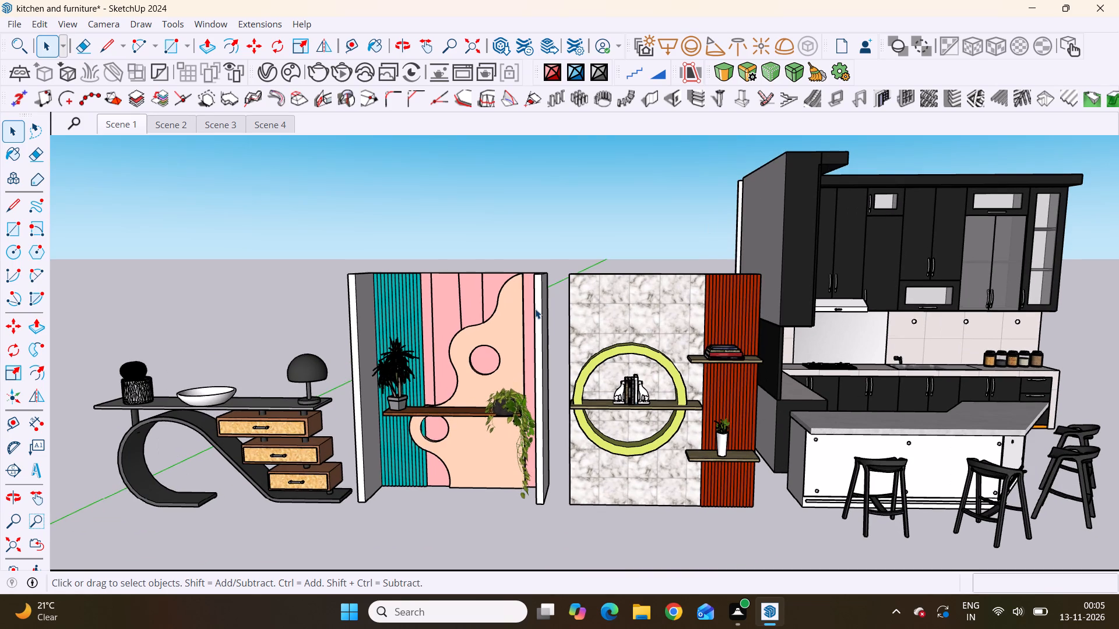
pyautogui.hotkey('ctrl', 's')
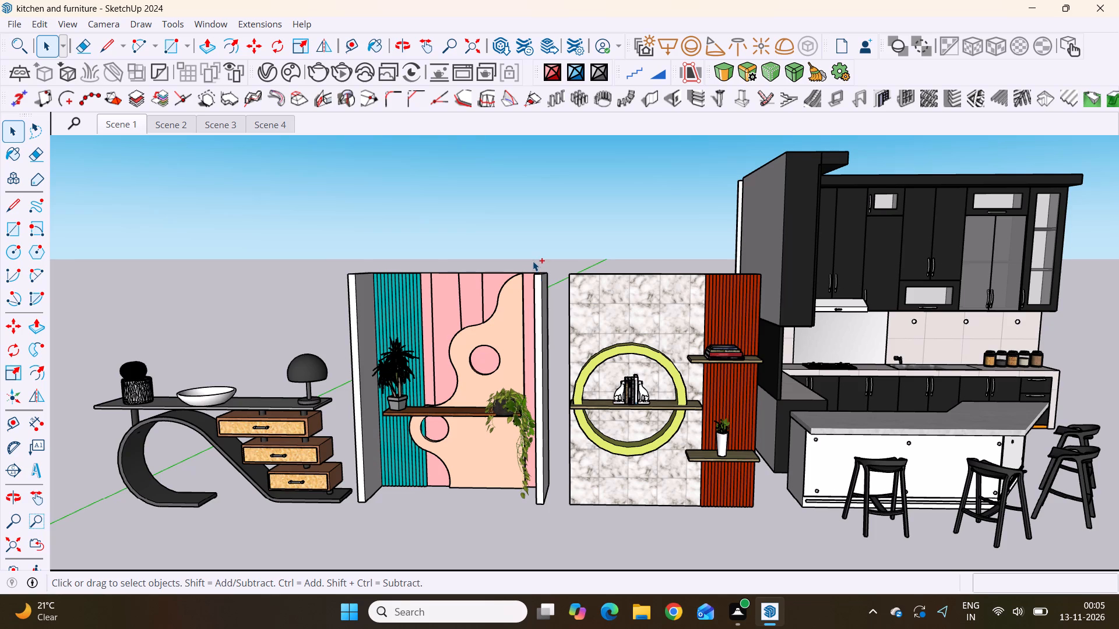
pyautogui.hotkey('ctrl', 's')
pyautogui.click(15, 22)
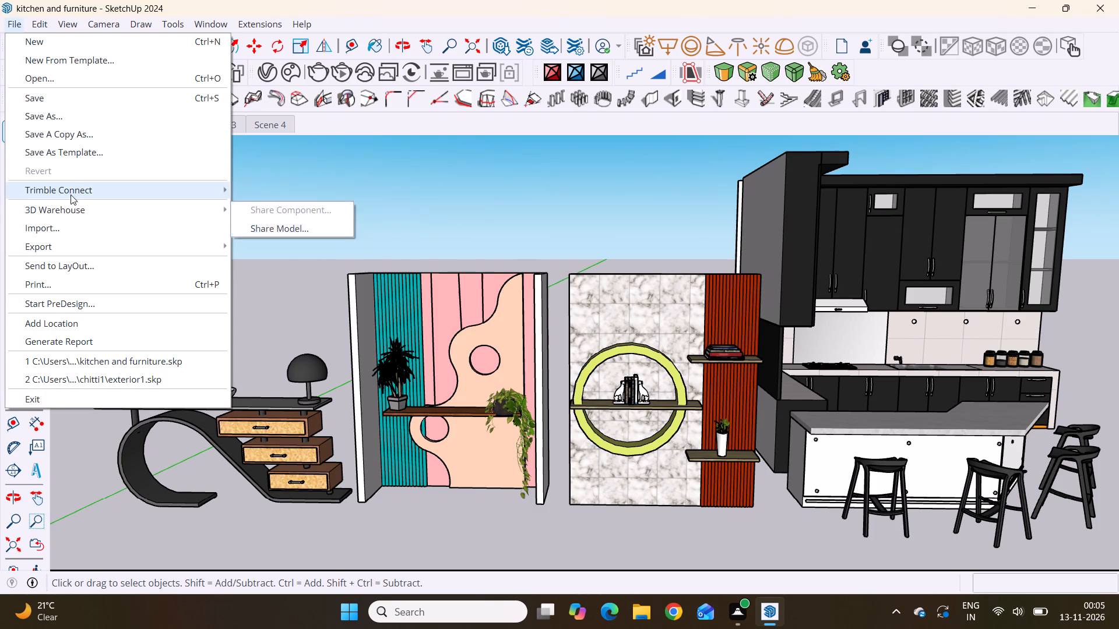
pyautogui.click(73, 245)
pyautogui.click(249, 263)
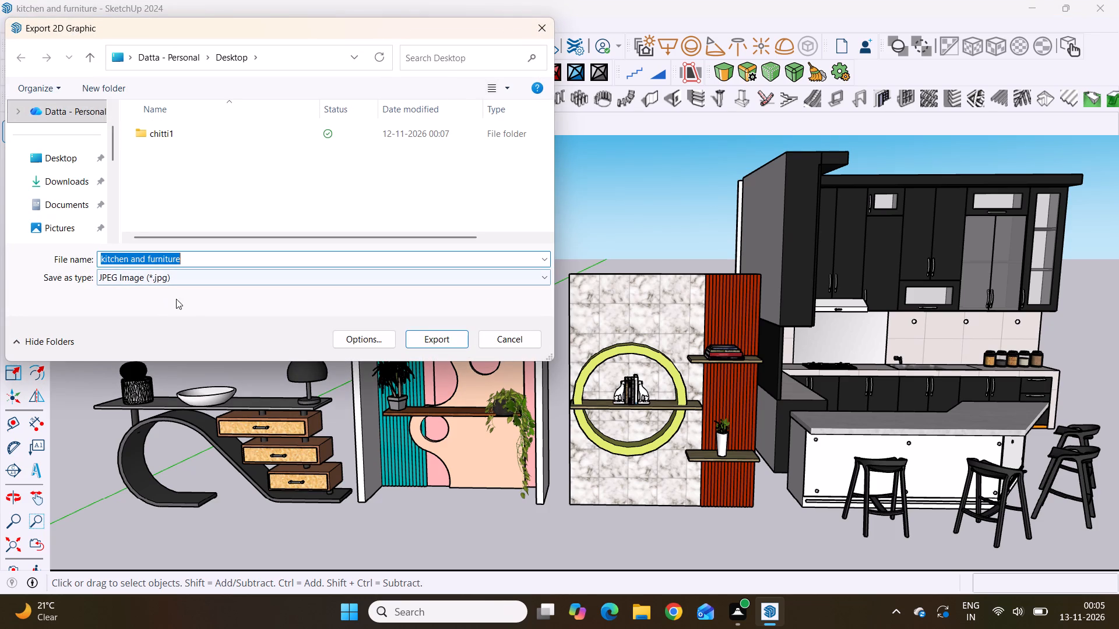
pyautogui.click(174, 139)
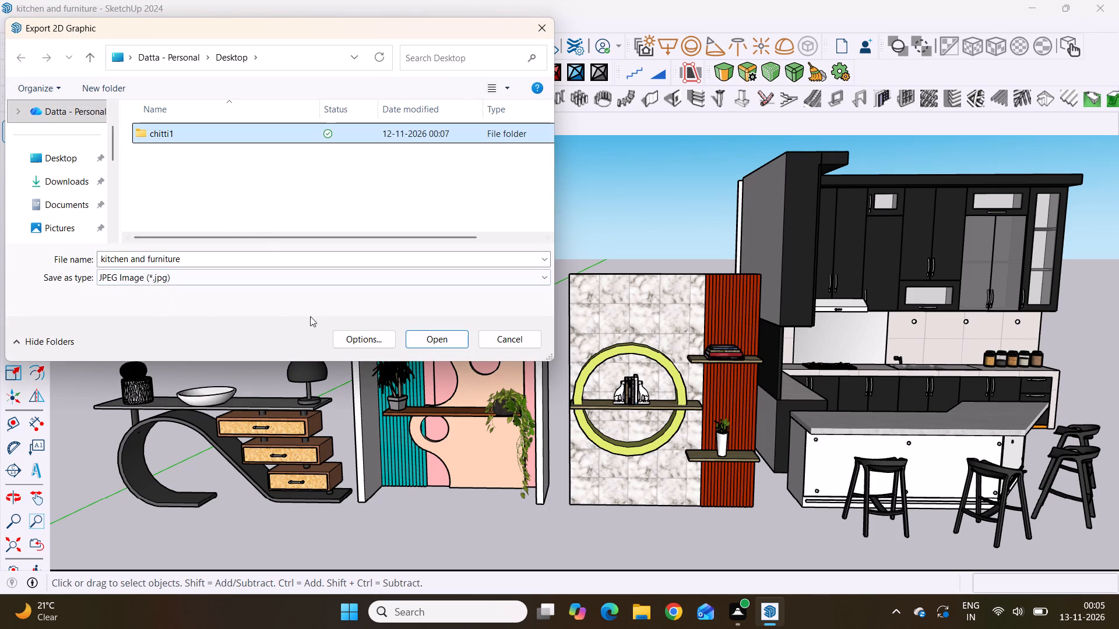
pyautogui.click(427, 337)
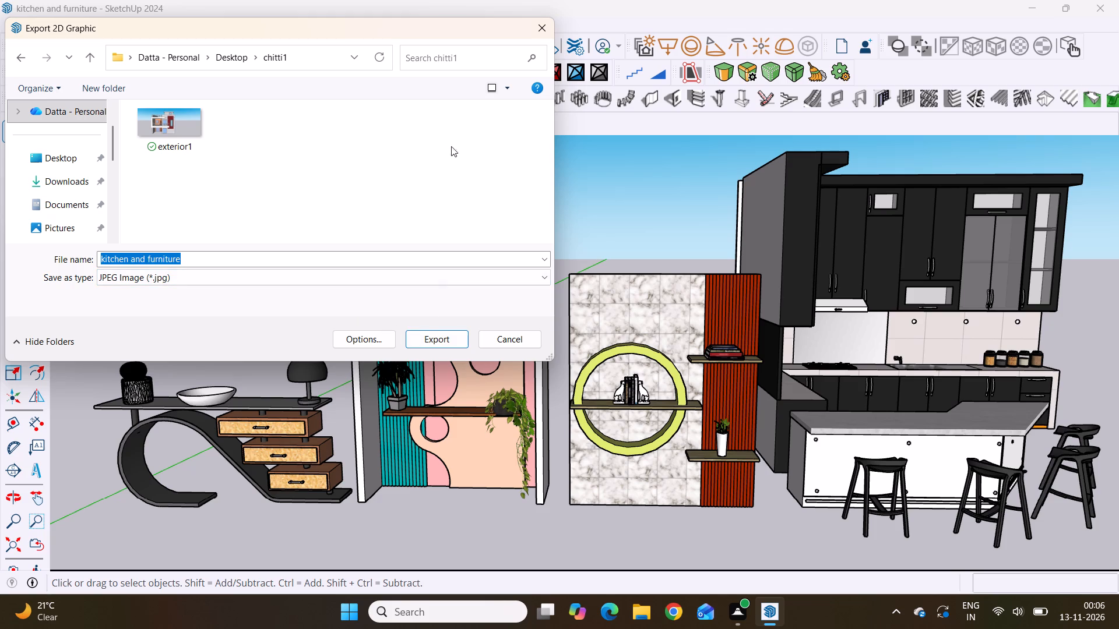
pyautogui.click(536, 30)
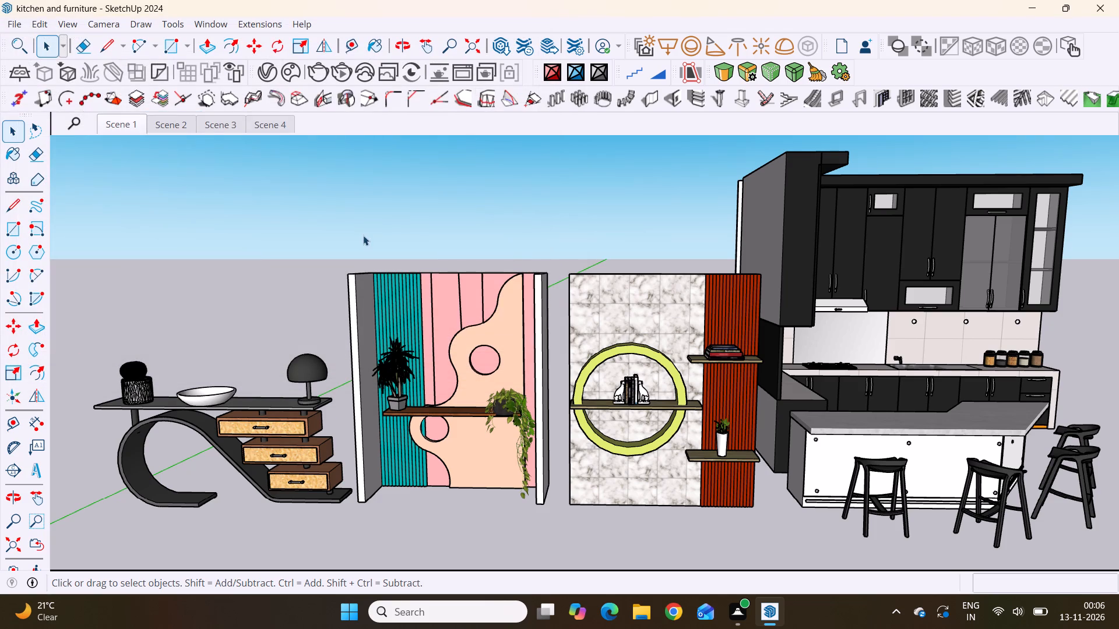
# Export the current view as a 2D JPEG image named kitchen and furniture to the Desktop.
pyautogui.click(9, 27)
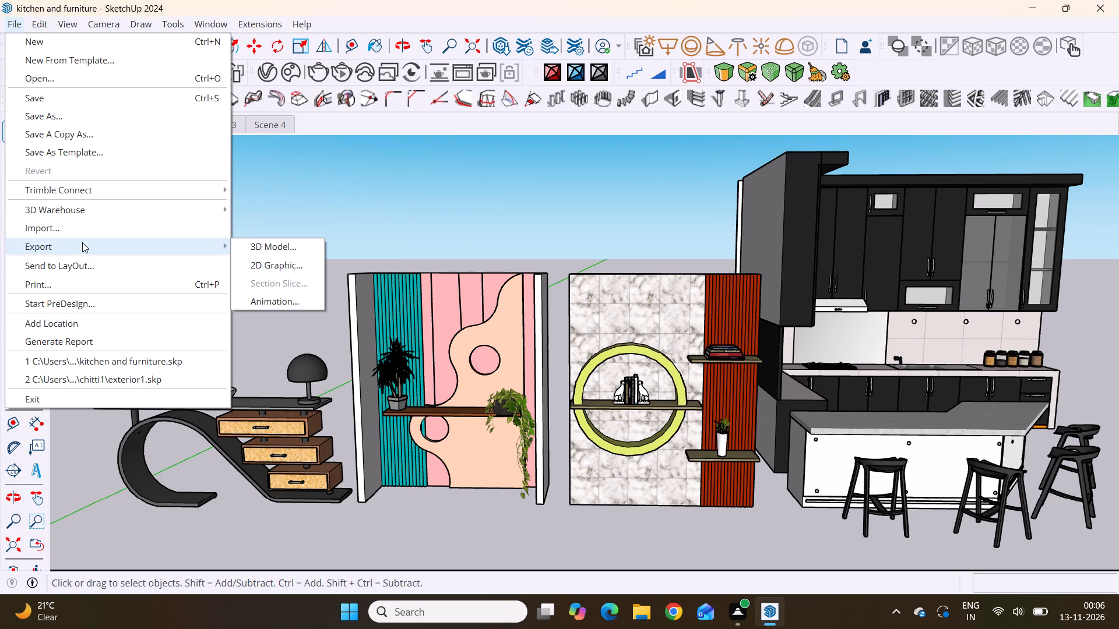
pyautogui.click(82, 242)
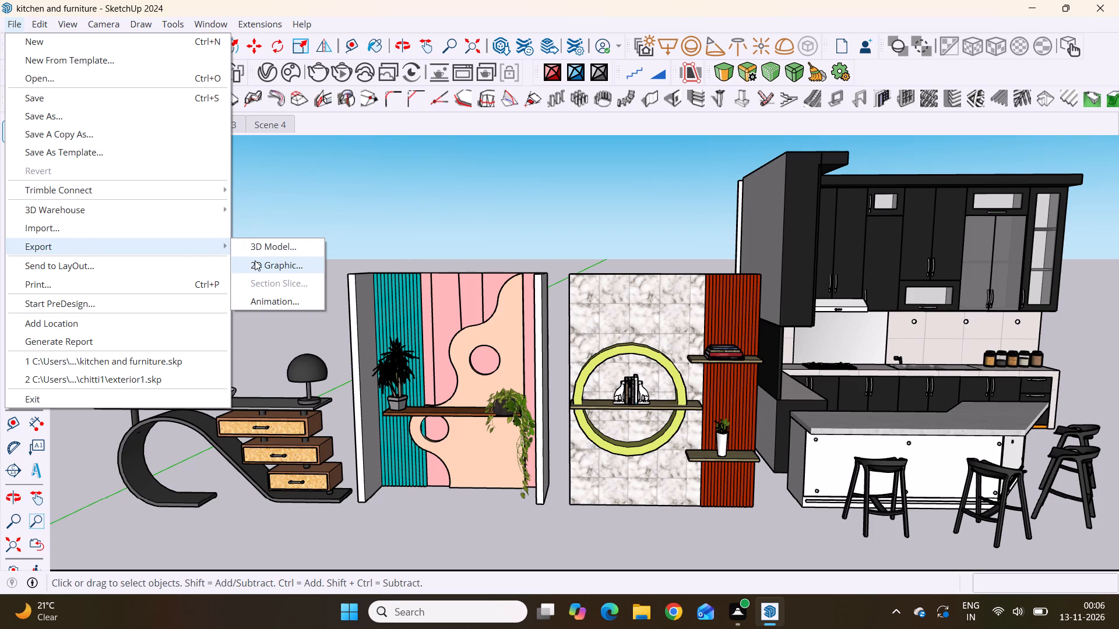
pyautogui.click(286, 268)
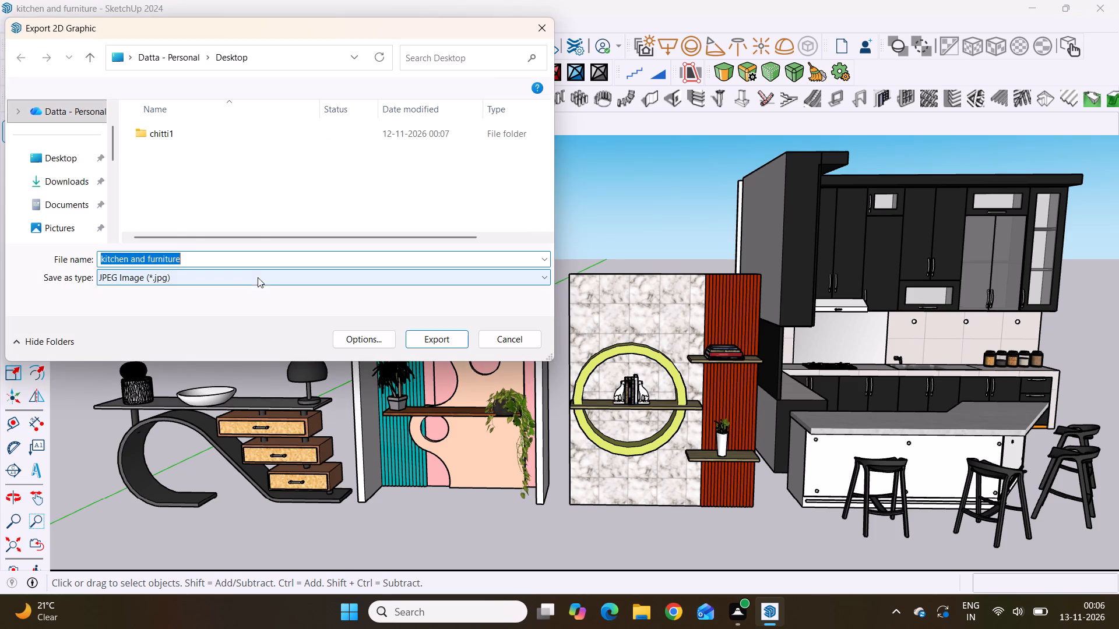
pyautogui.click(200, 259)
pyautogui.click(55, 162)
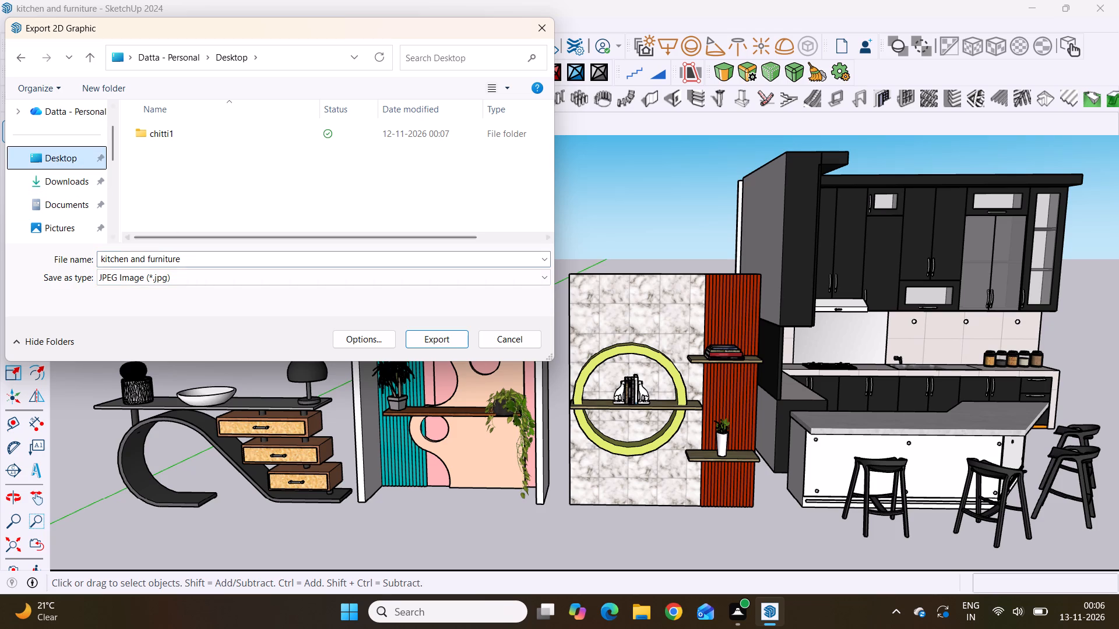
pyautogui.click(183, 263)
pyautogui.doubleClick(183, 263)
pyautogui.doubleClick(186, 262)
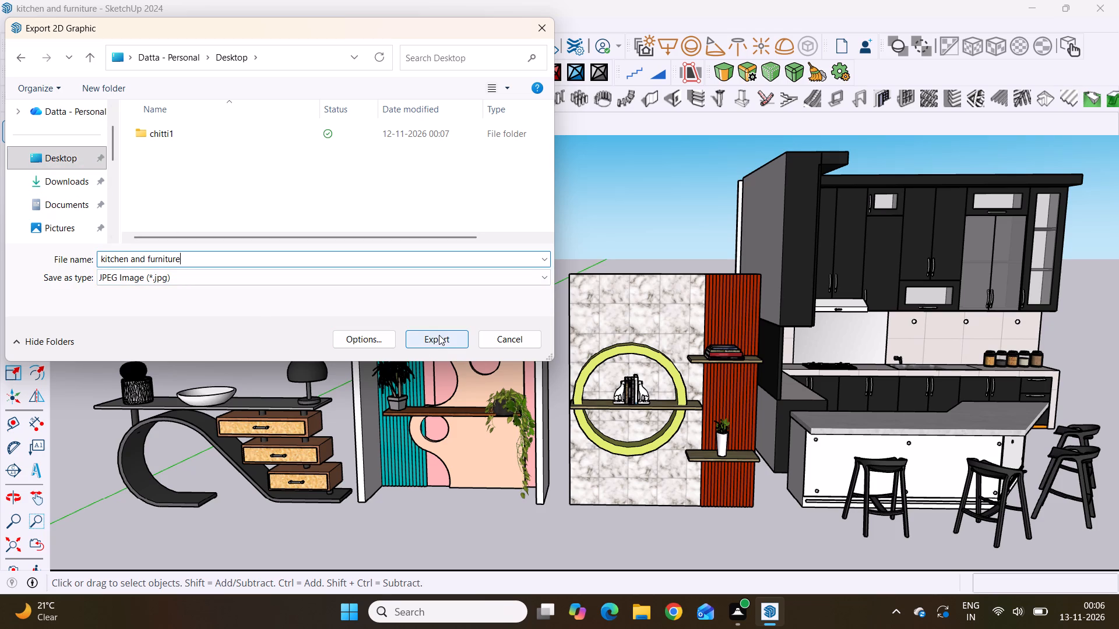
pyautogui.click(228, 122)
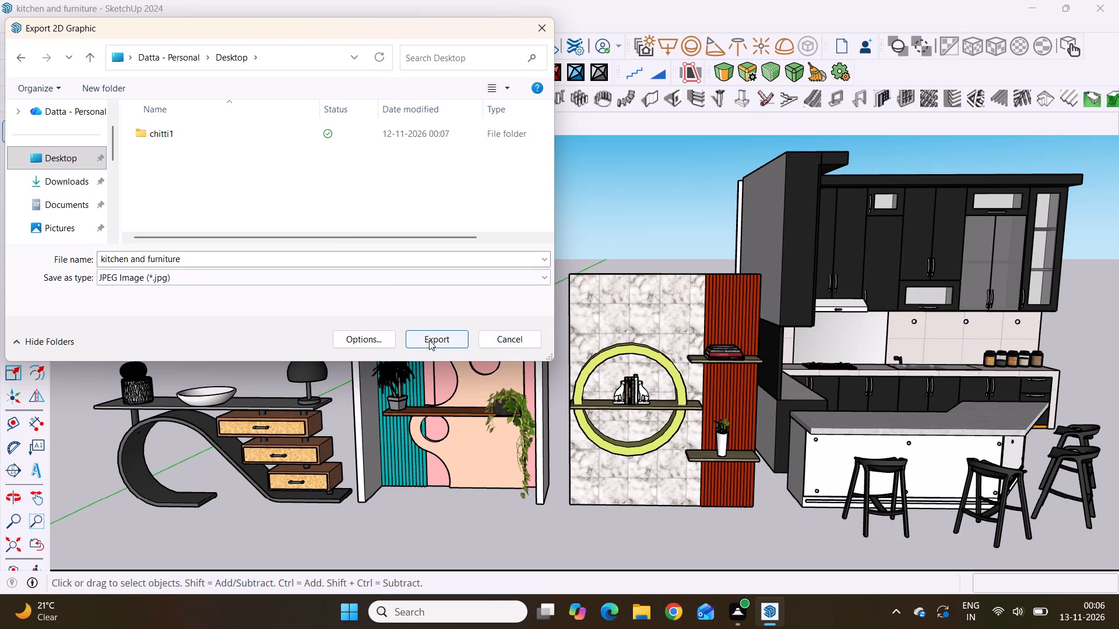
pyautogui.click(430, 342)
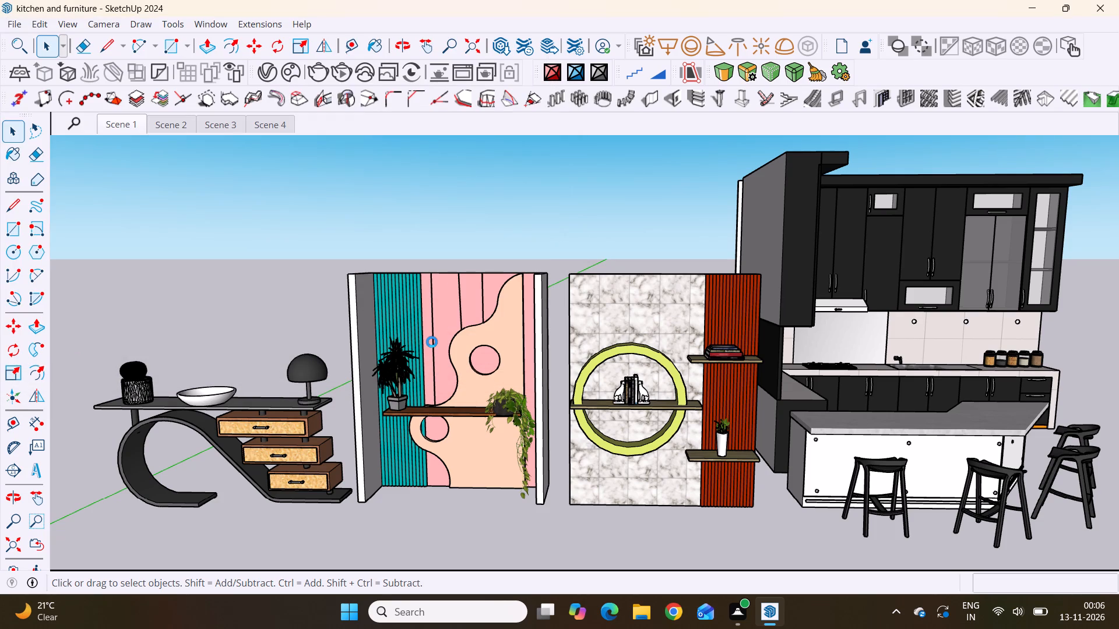